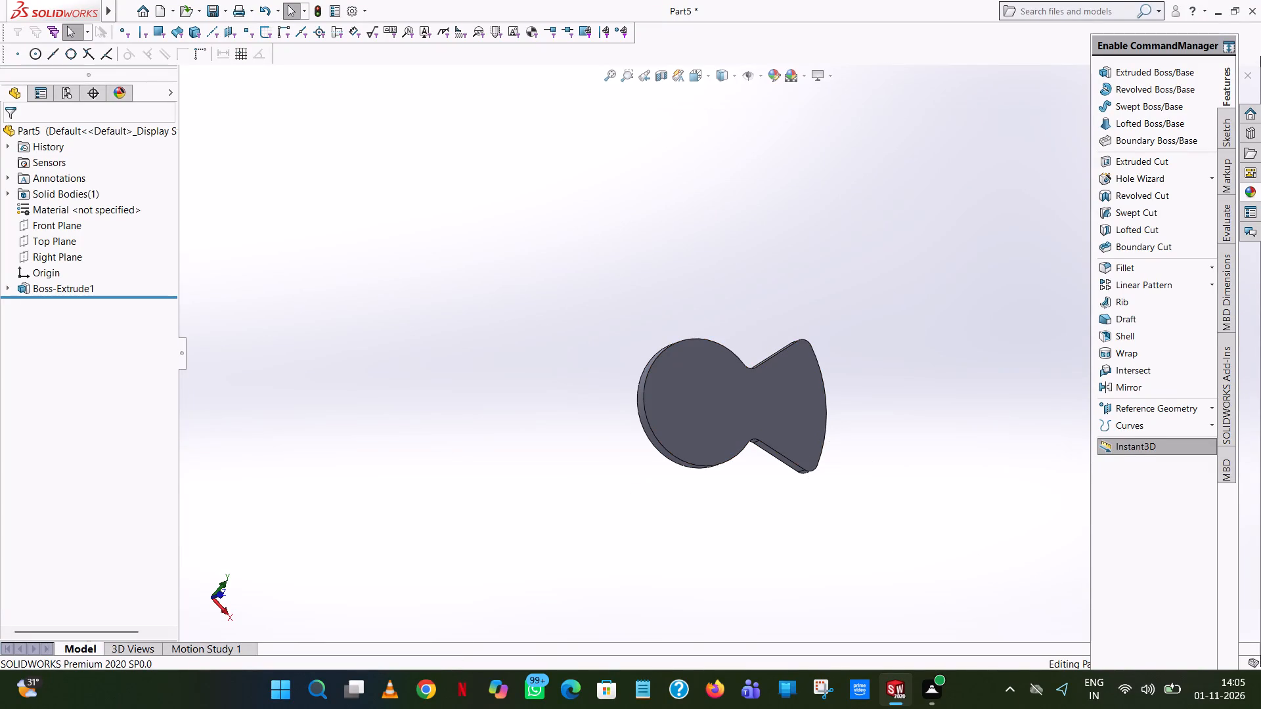
Start an extruded-cut sketch on the plate's large flat front face and view it face-on around the round body.
left_click(1159, 164)
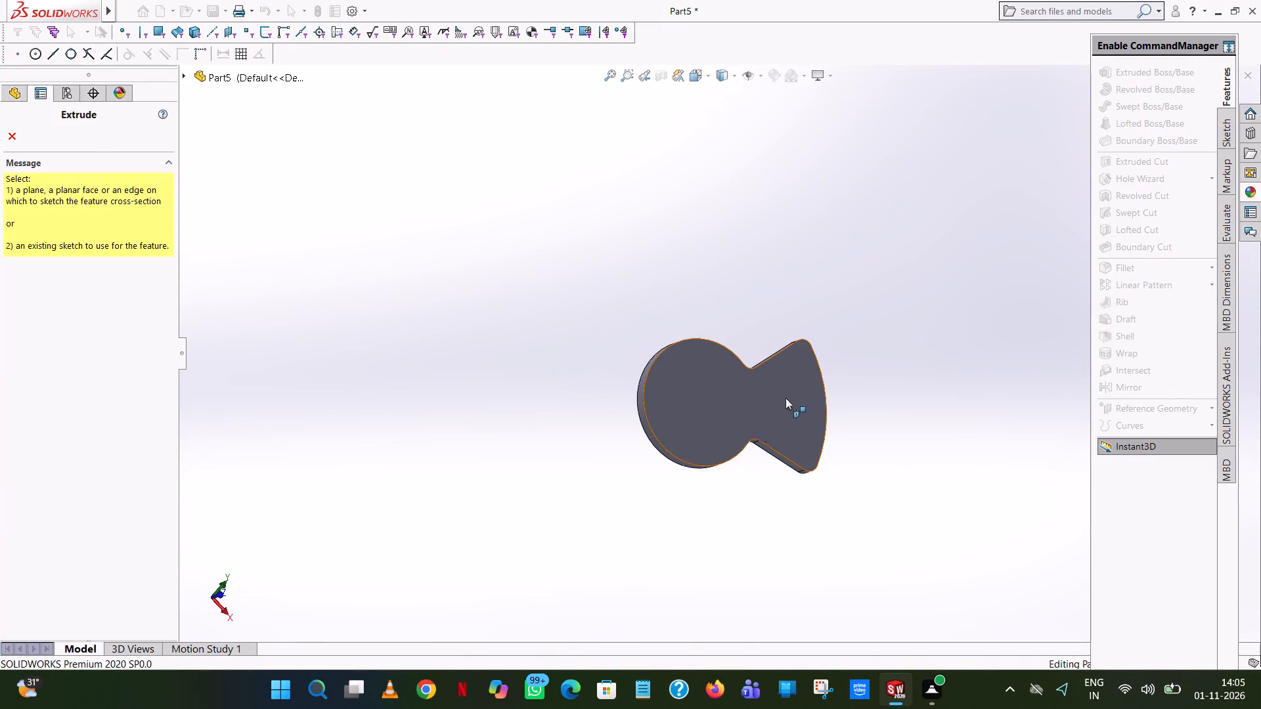
left_click(719, 425)
left_click(713, 74)
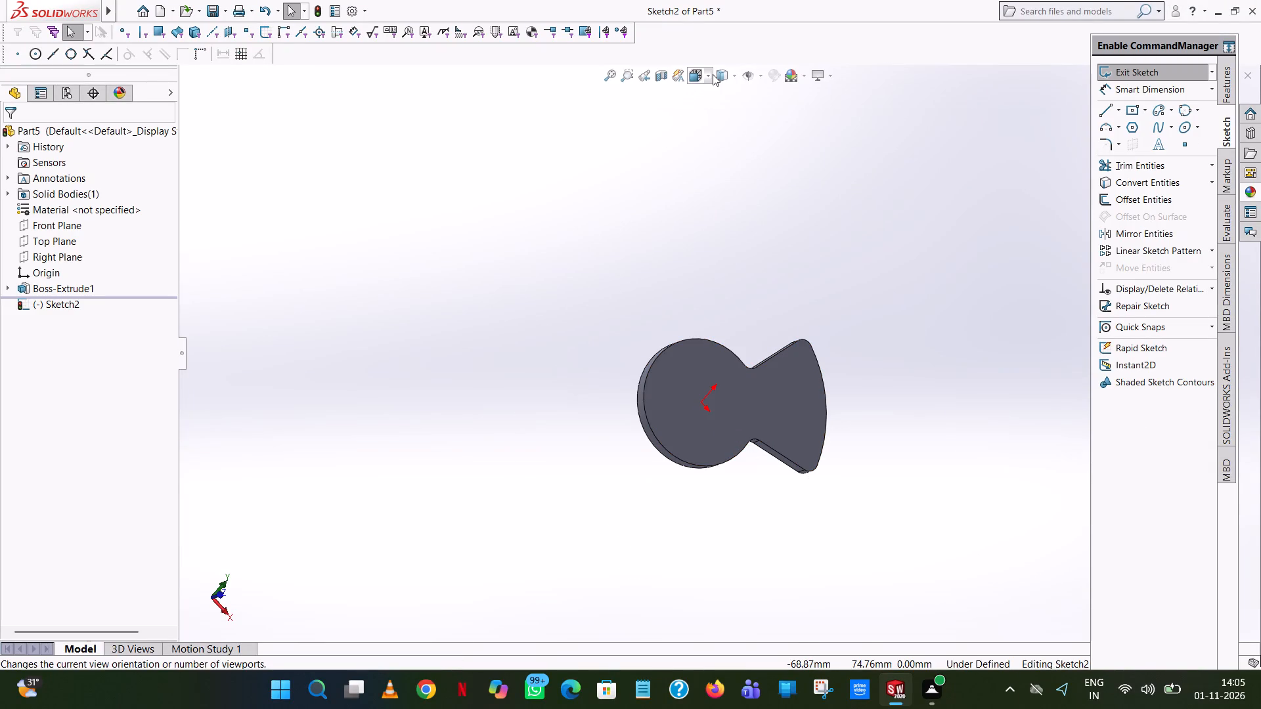
left_click(773, 151)
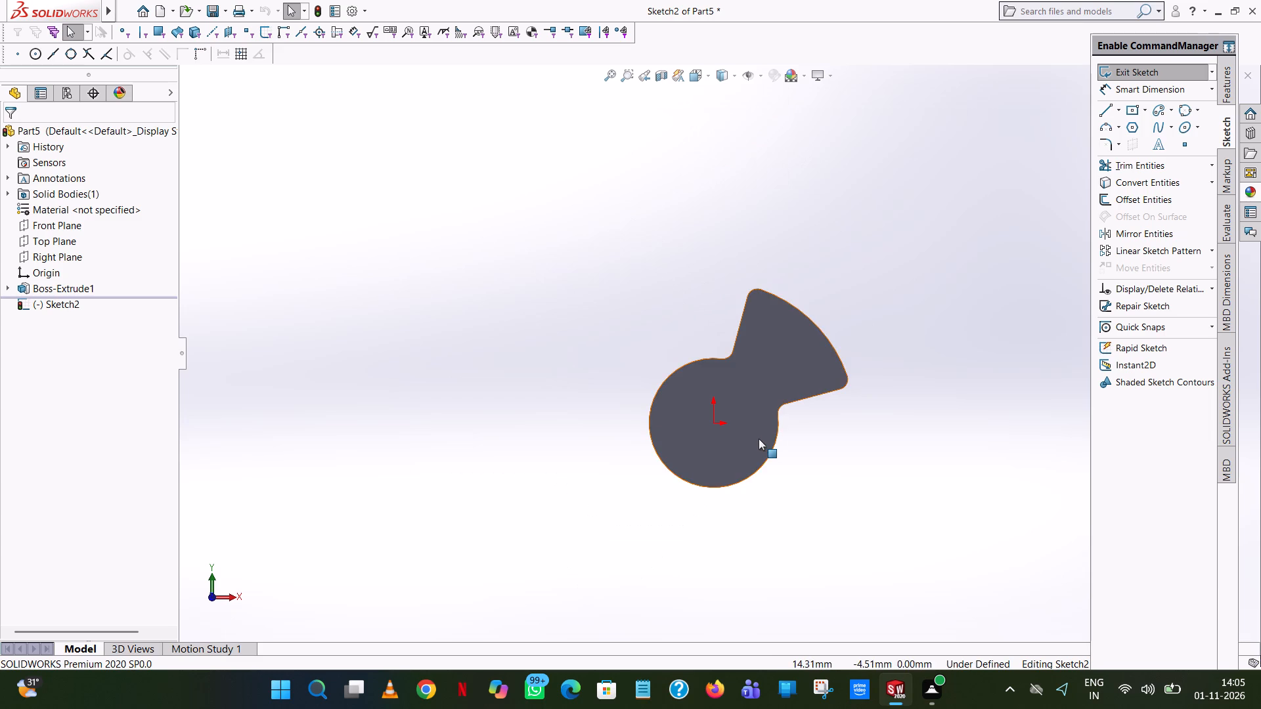
scroll(762, 440, "down", 6)
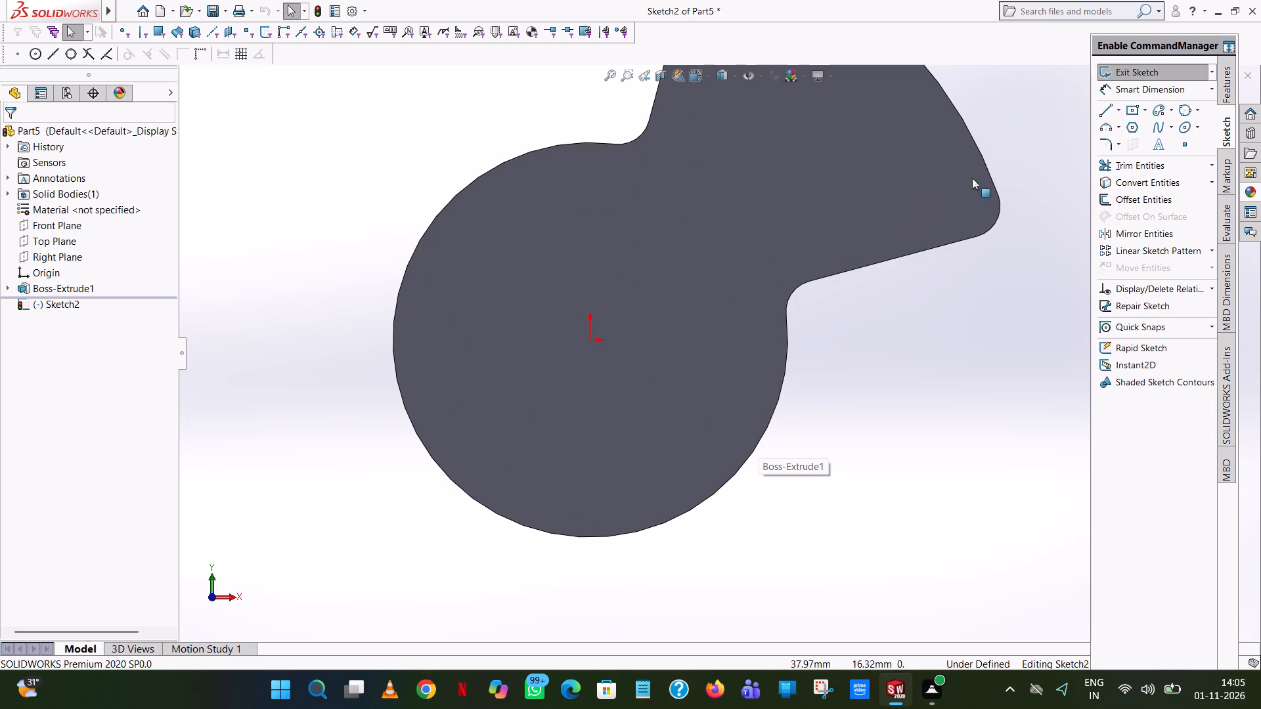
Sketch a horizontal line from the origin in the negative X direction with a length of 21/2 mm.
left_click(1105, 107)
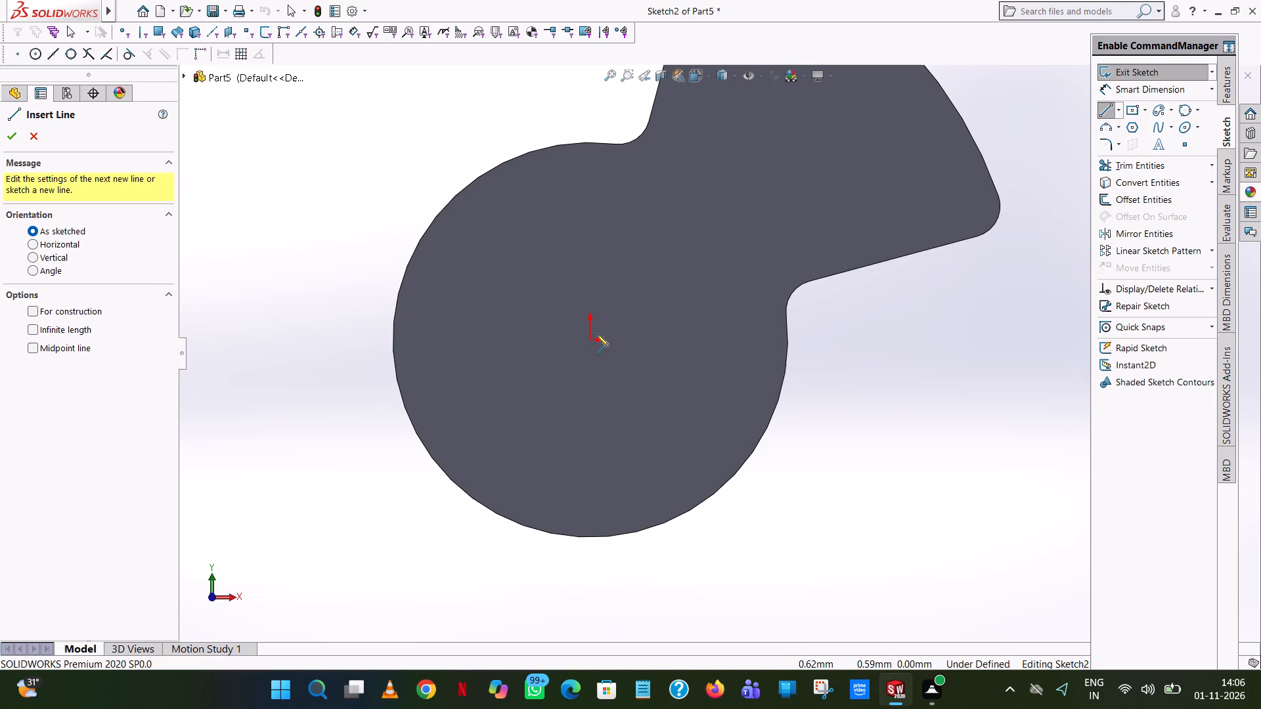
left_click(590, 339)
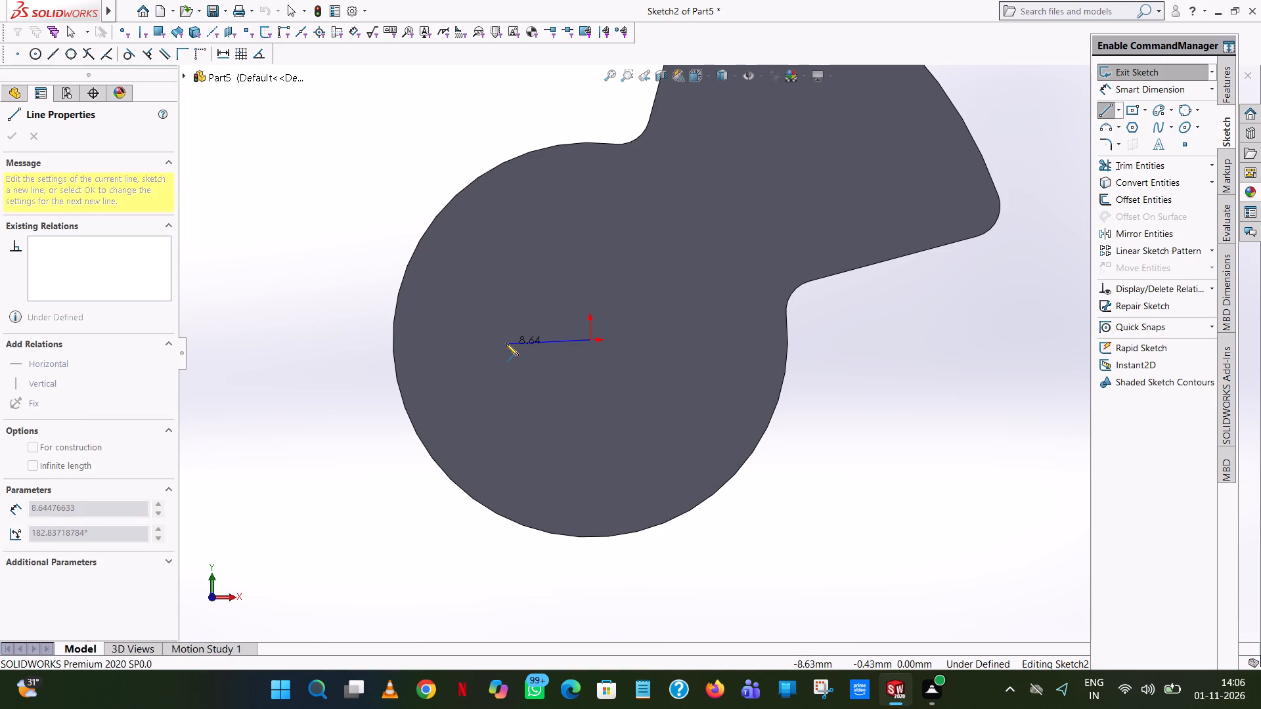
left_click(506, 343)
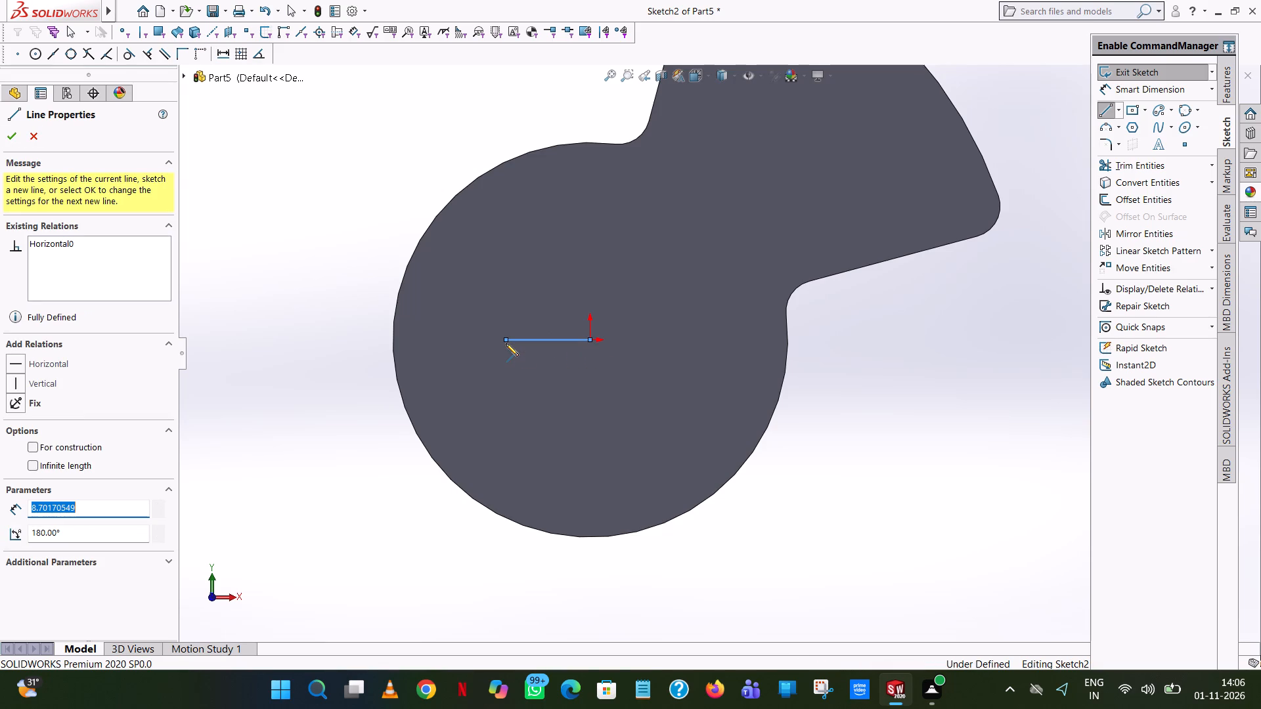
type("21/")
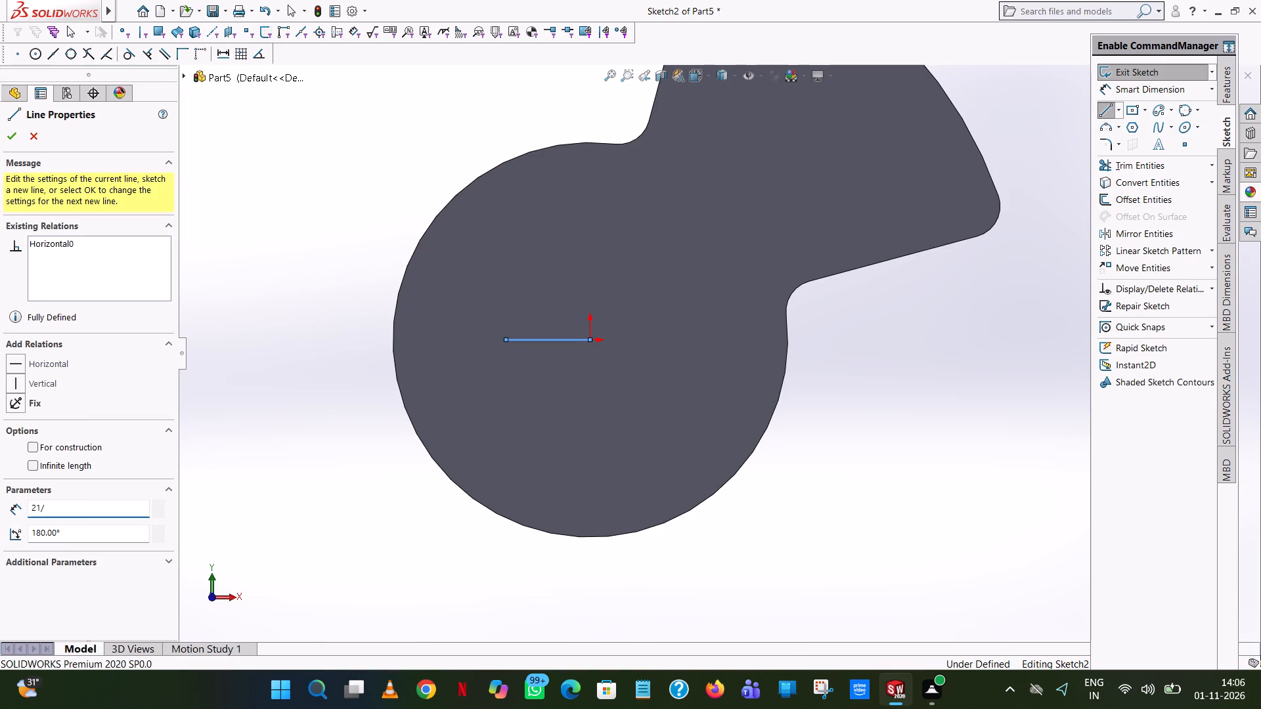
key("2")
key("Return")
Continue with a vertical line downward from the horizontal line's outer end, 21/2 mm long.
left_click(489, 455)
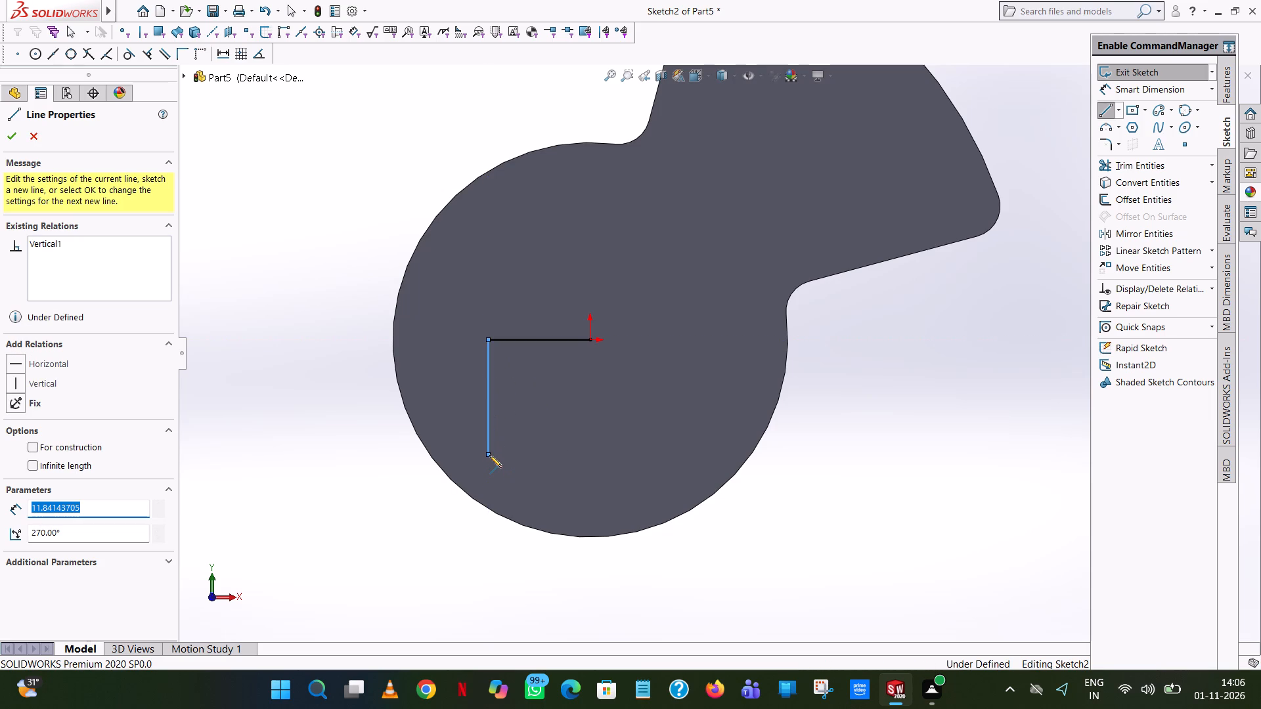
type("21")
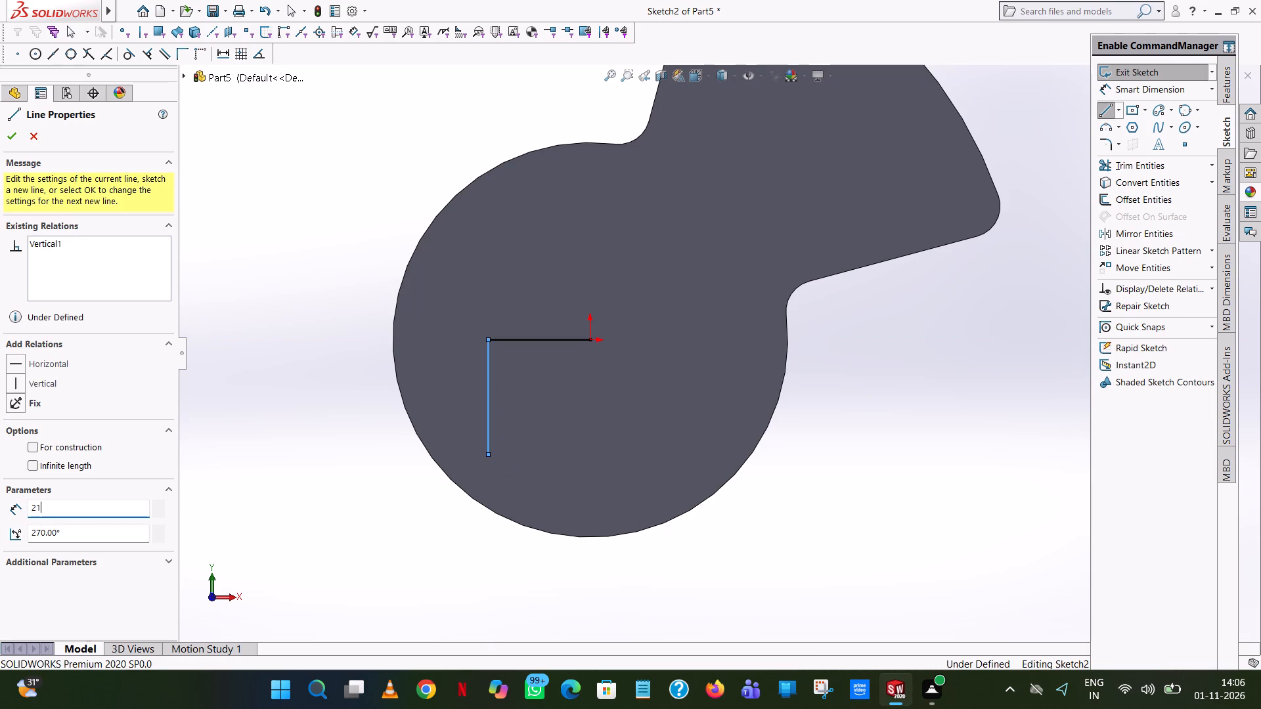
key("slash")
key("2")
key("Return")
Add a horizontal line in the positive X direction from the vertical line's lower end and set its length to 21 mm.
left_click(692, 440)
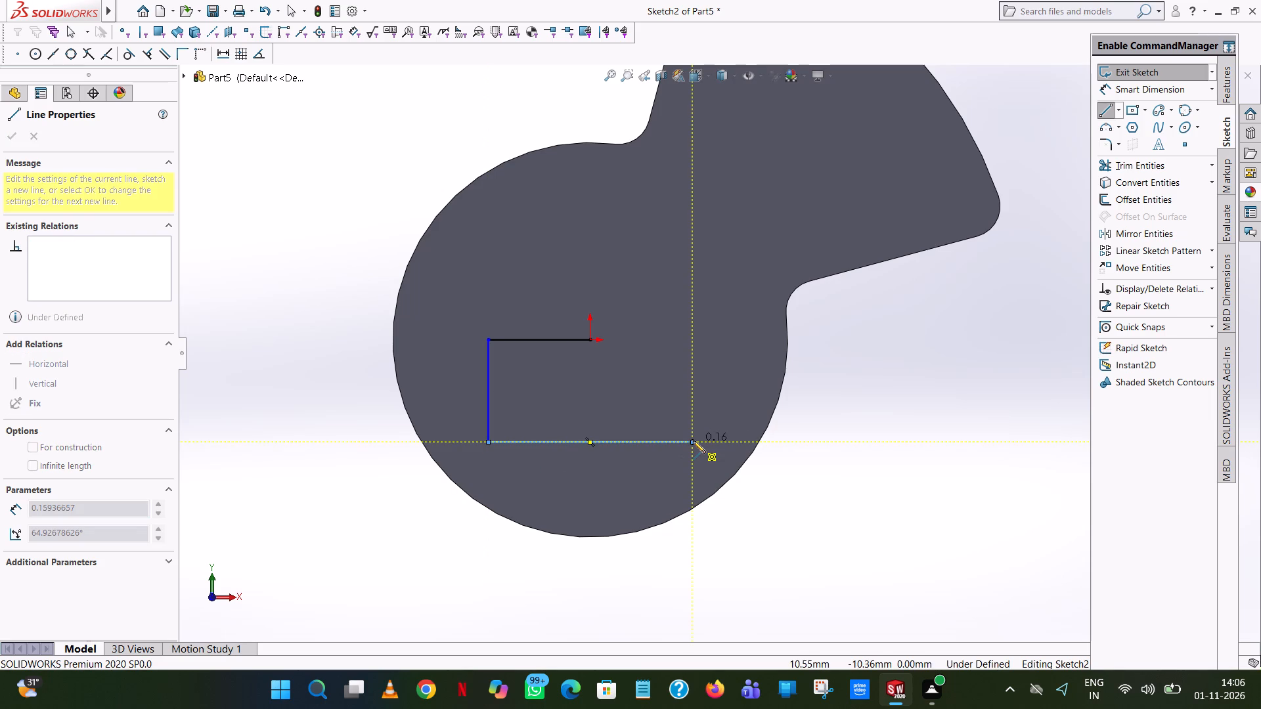
right_click(693, 440)
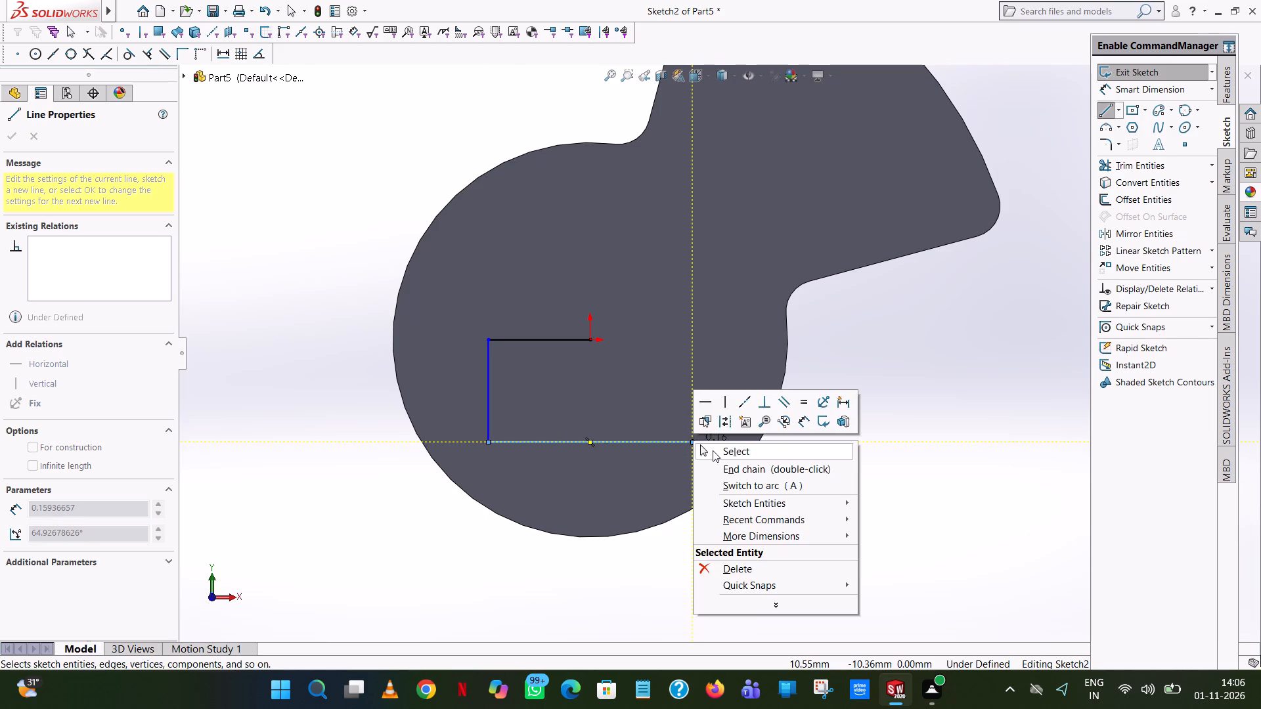
left_click(713, 450)
left_click(677, 441)
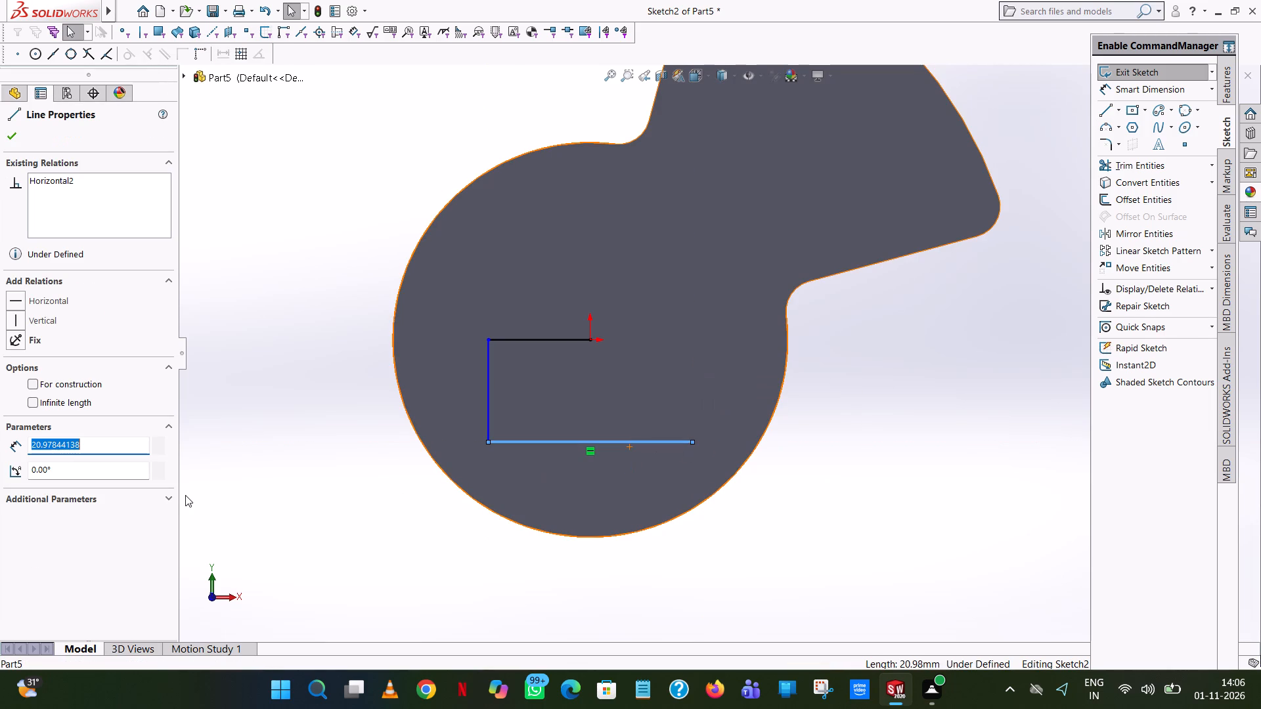
type("21")
key("Return")
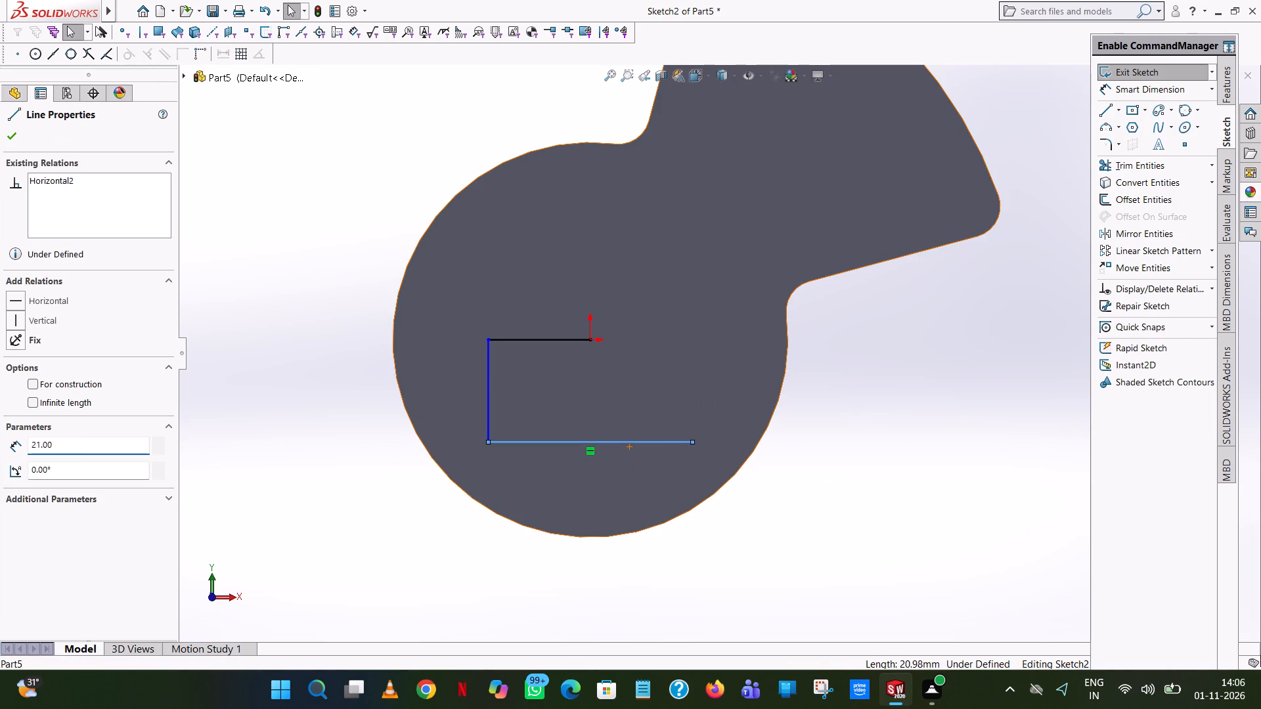
left_click(1050, 427)
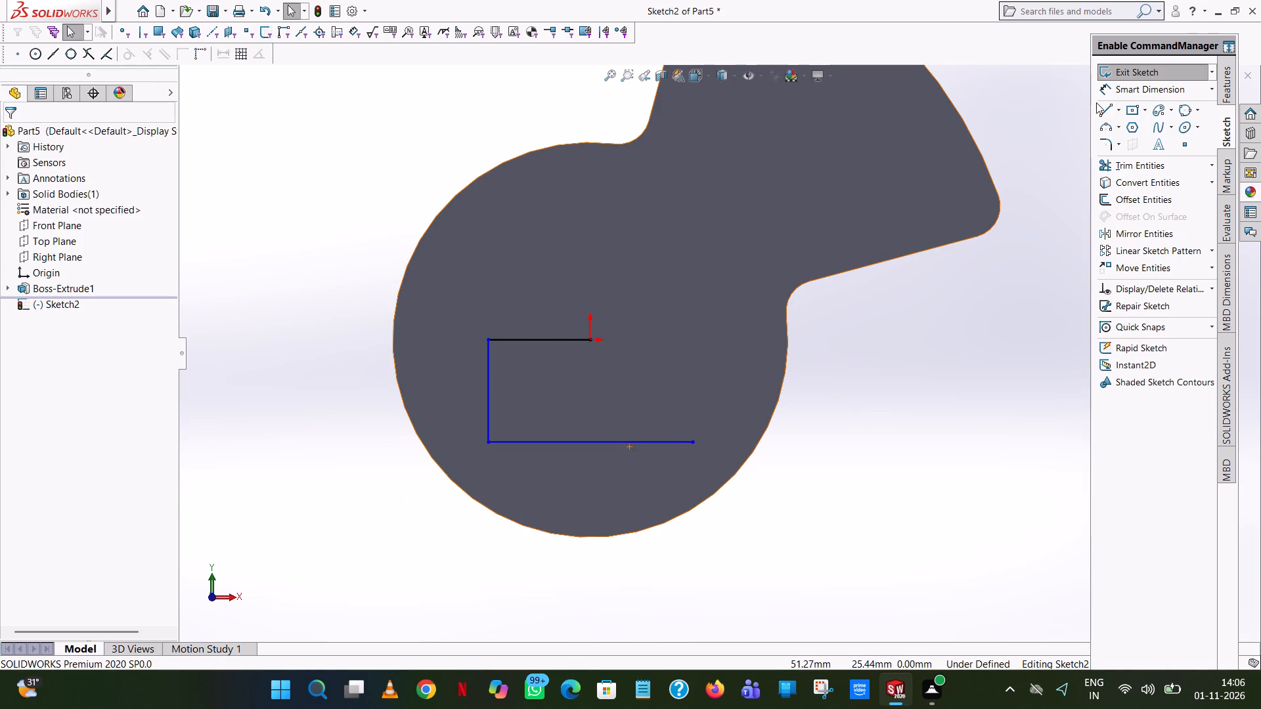
Draw a 21 mm vertical line upward from the free end of the lower horizontal line.
left_click(1106, 112)
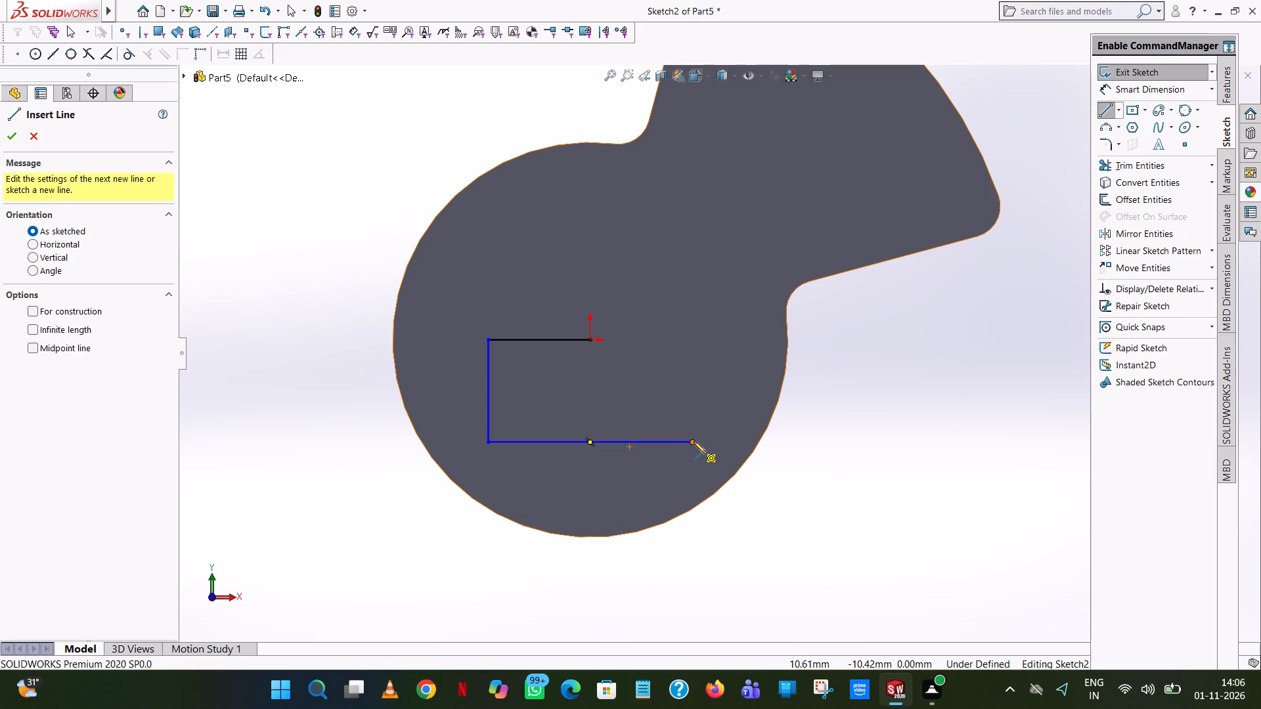
left_click(692, 441)
left_click(692, 186)
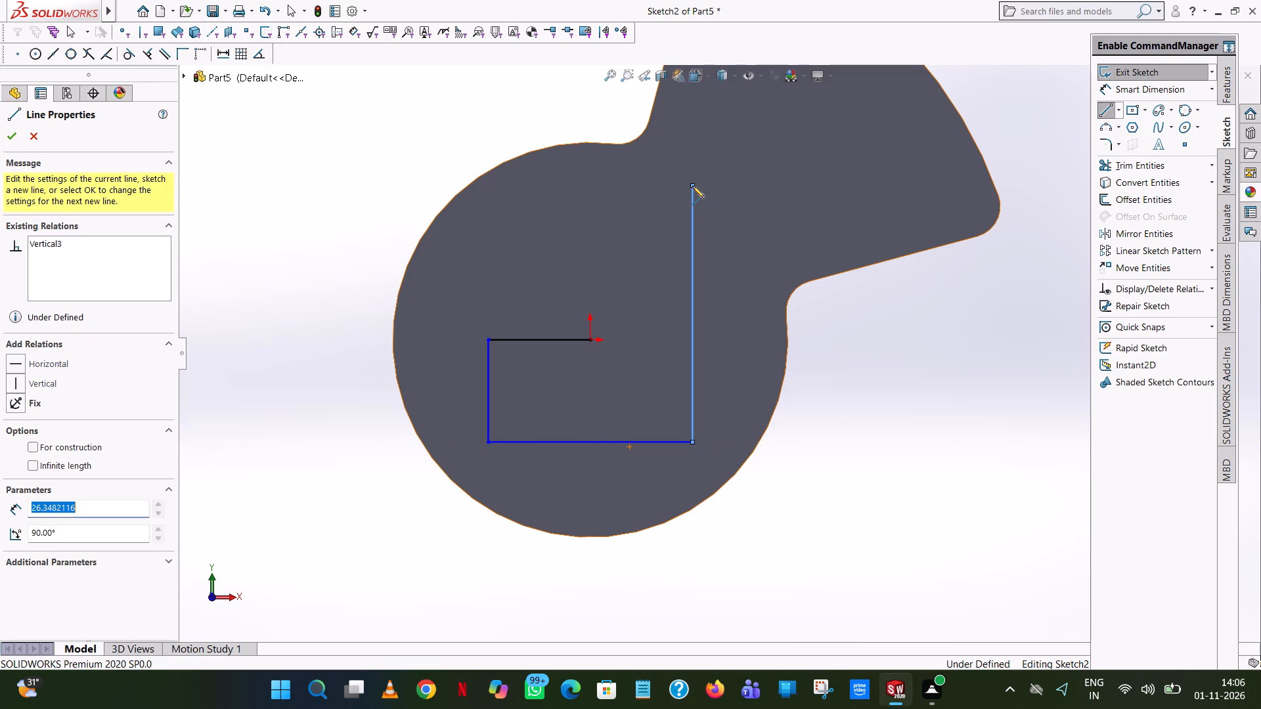
type("21")
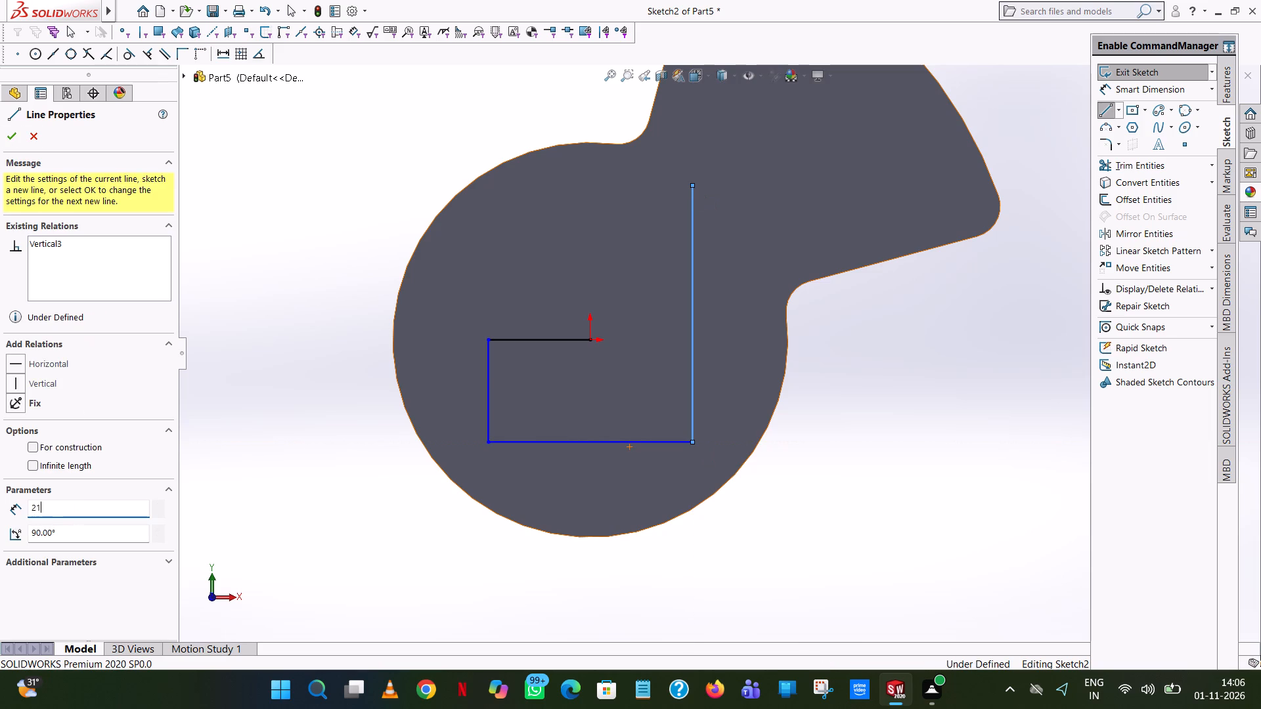
key("Return")
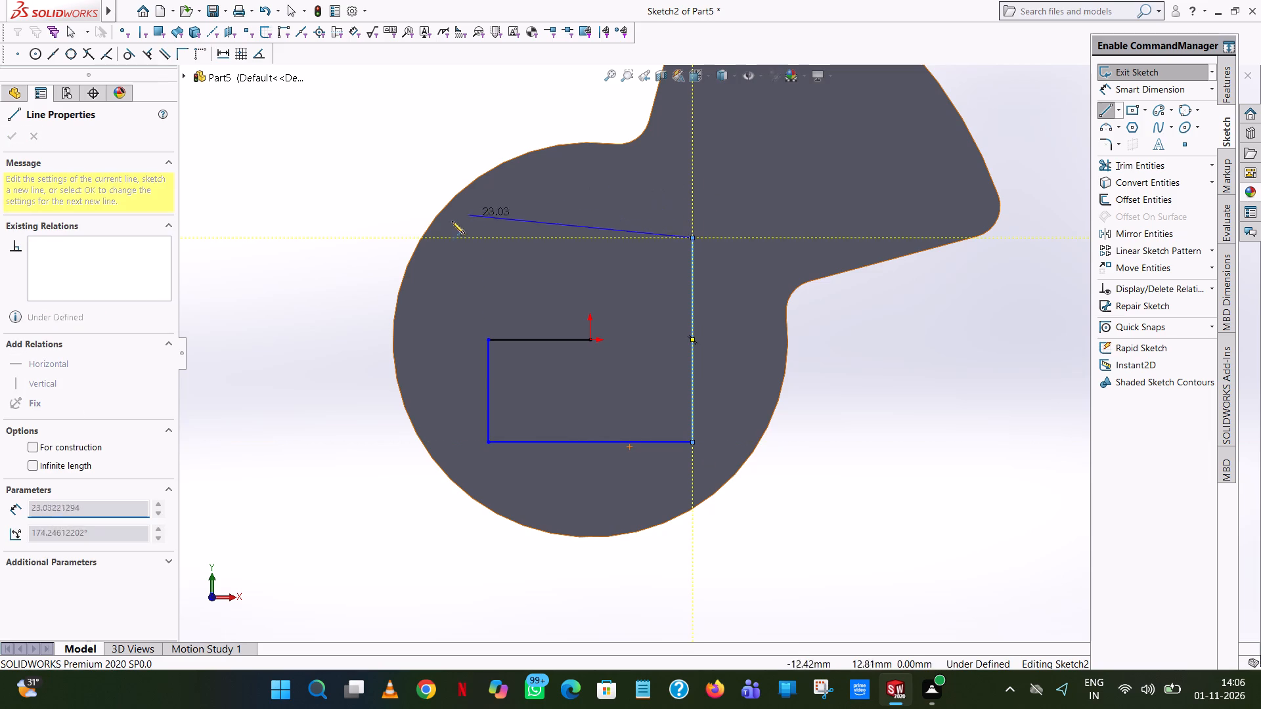
Close the square with a horizontal upper line and a vertical line down to the outer end of the line from the origin.
left_click(489, 238)
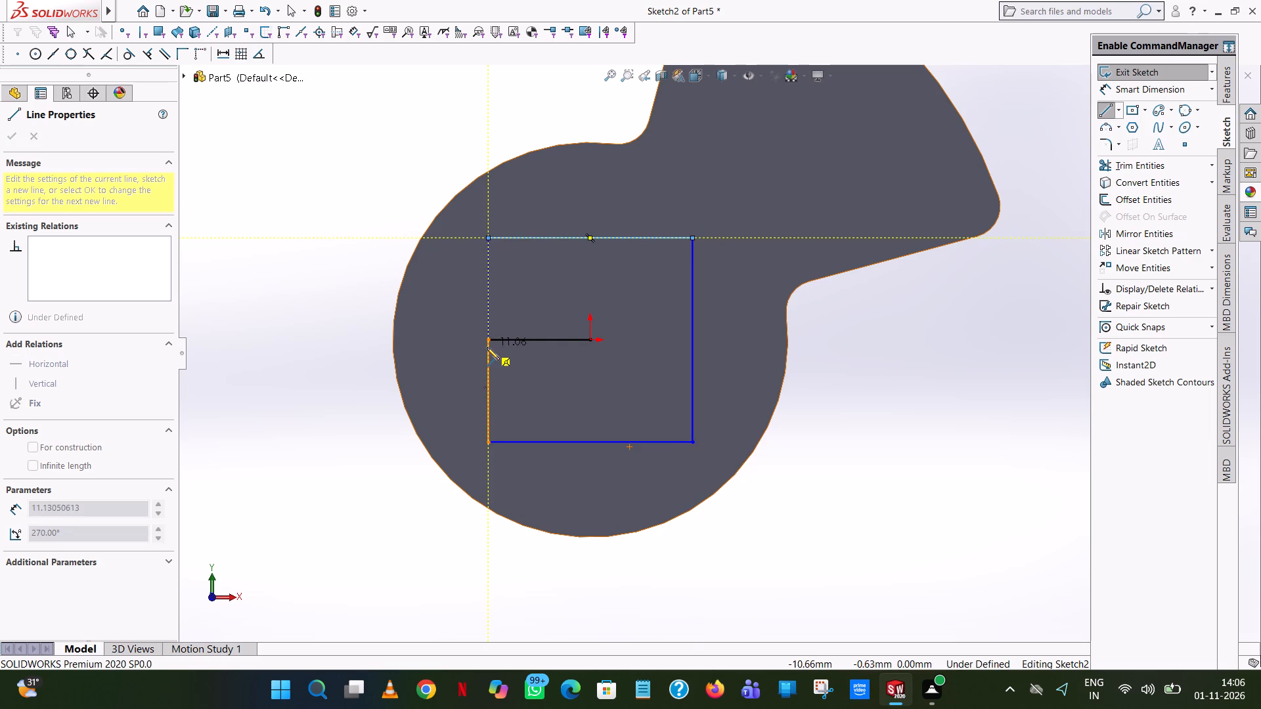
left_click(487, 340)
right_click(487, 340)
left_click(511, 349)
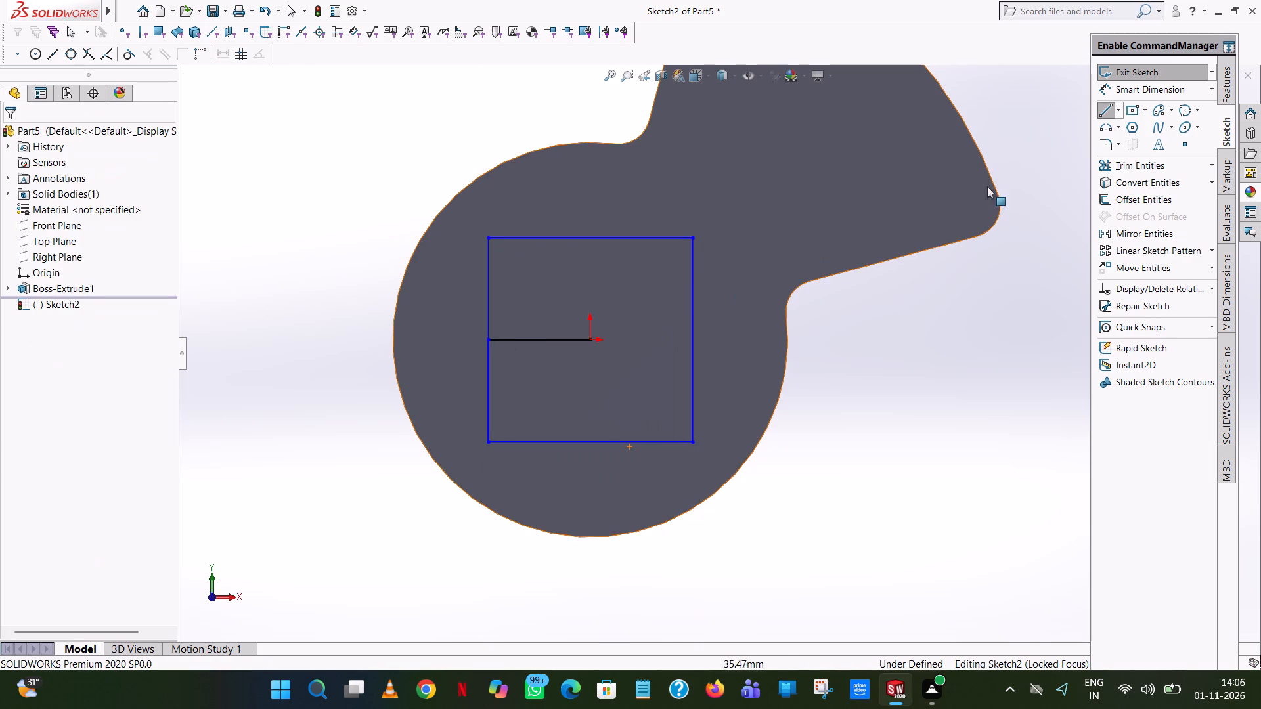
Trim away the horizontal helper line between the origin and the square's left side.
left_click(1152, 173)
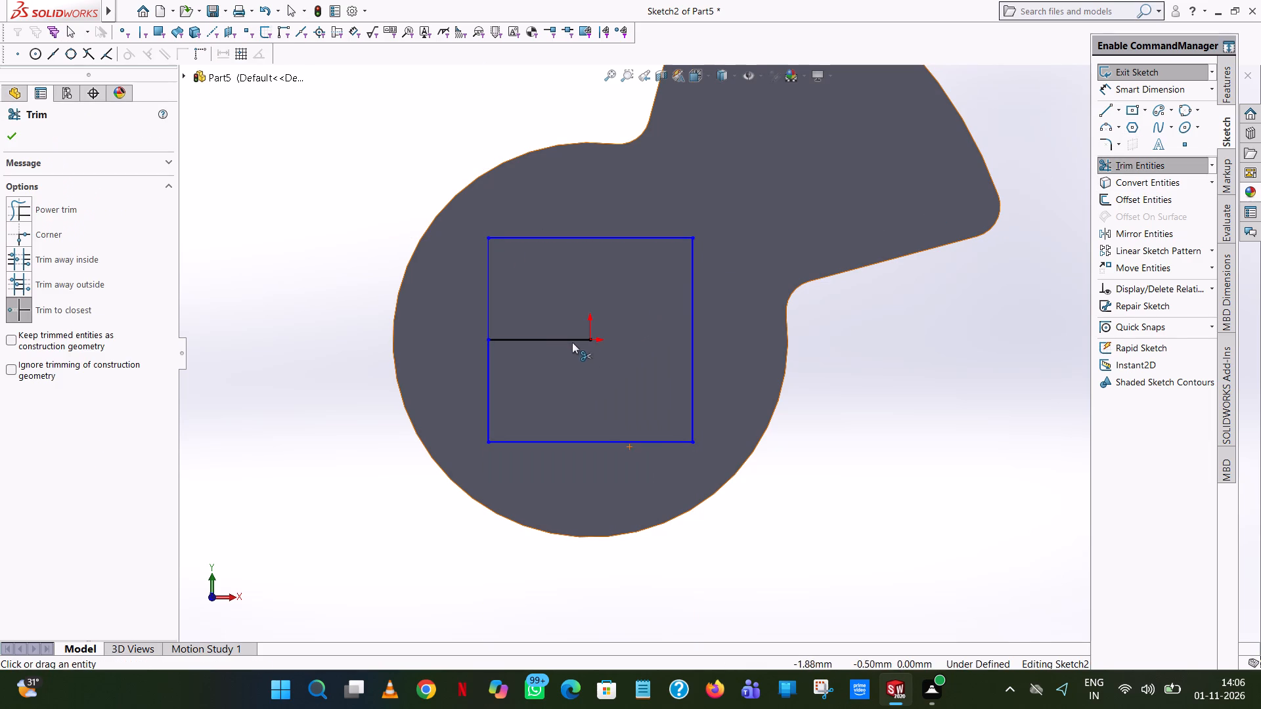
left_click(572, 340)
left_click(16, 127)
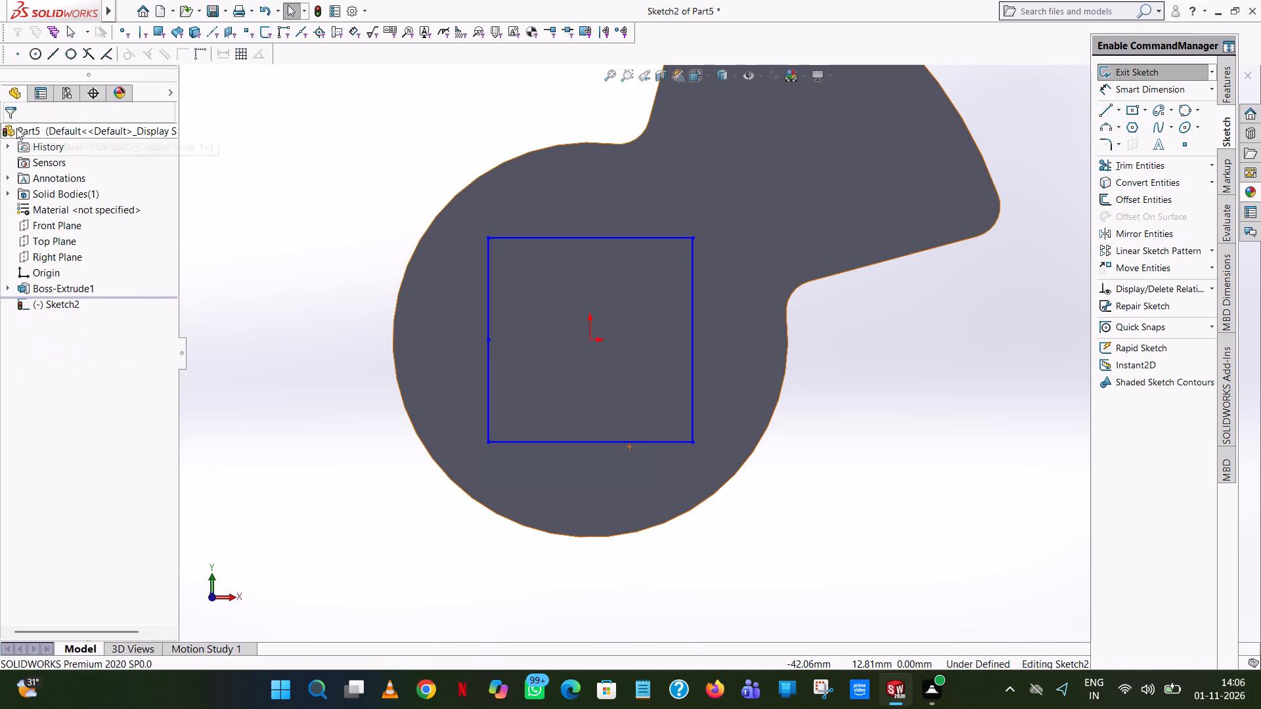
left_click(397, 148)
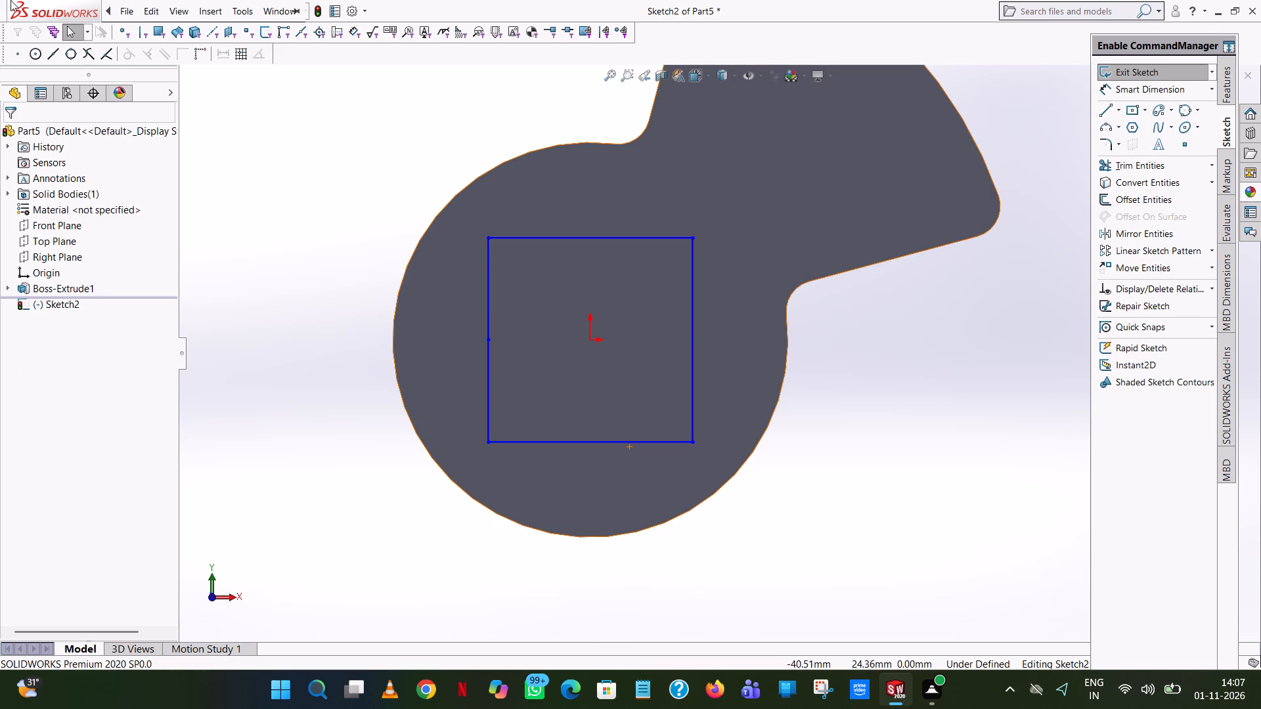
Dimension the length of the square's upper edge, keeping its current value.
left_click(1166, 92)
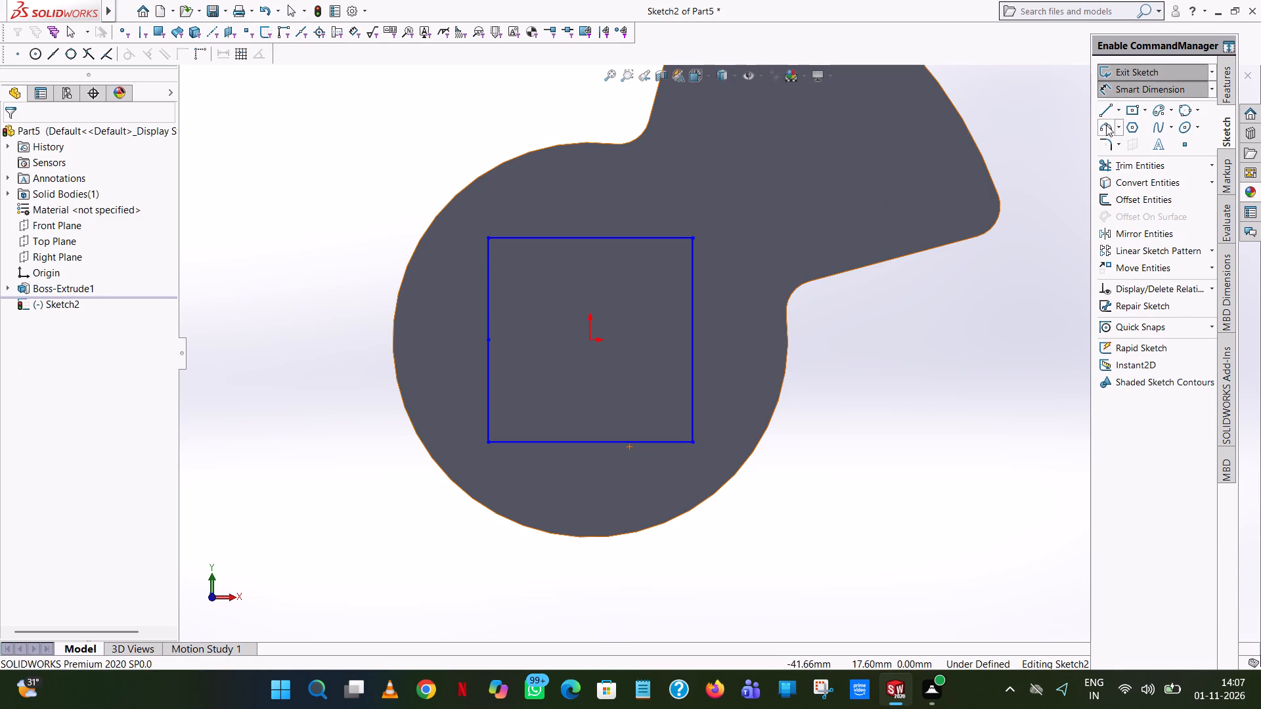
left_click(579, 235)
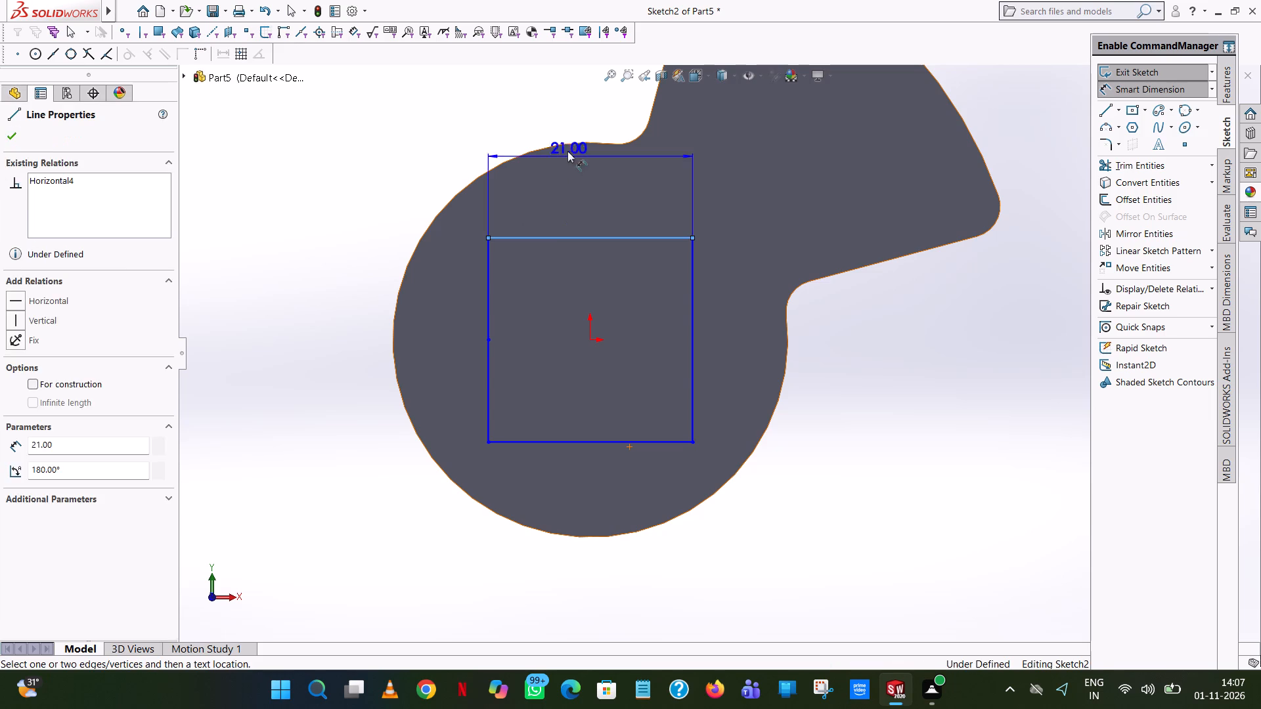
left_click(562, 123)
left_click(513, 105)
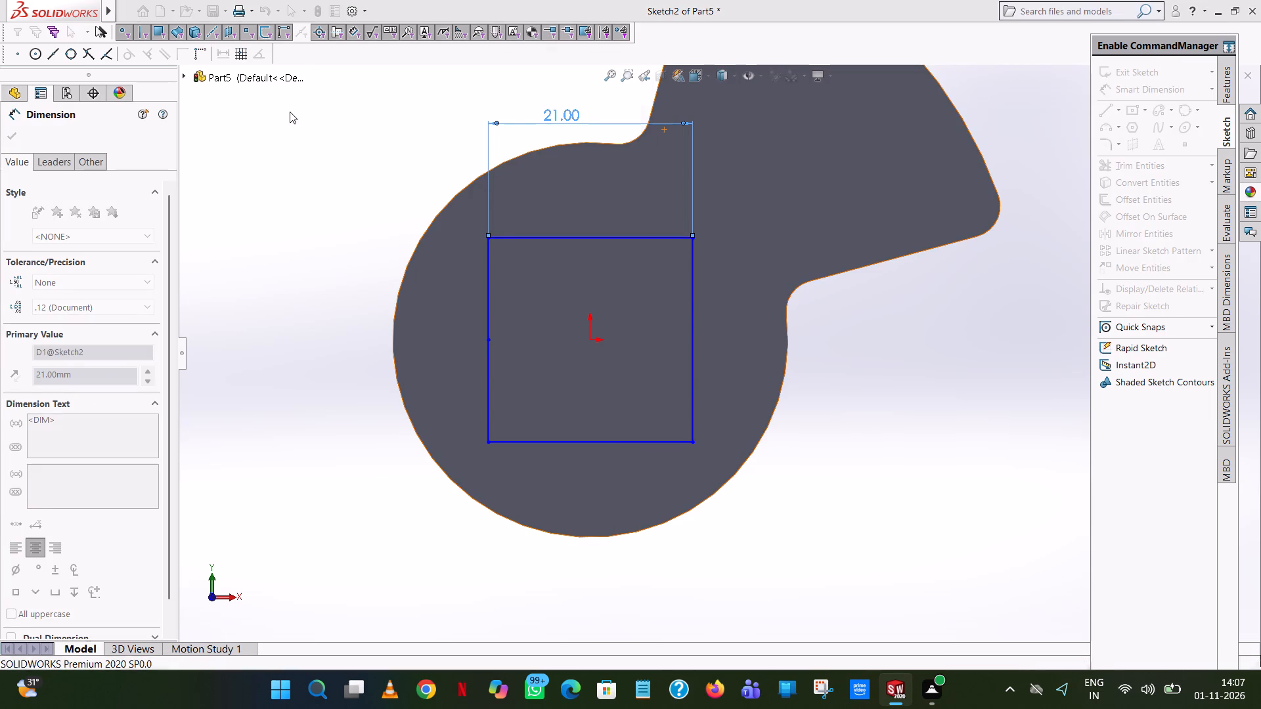
left_click(340, 123)
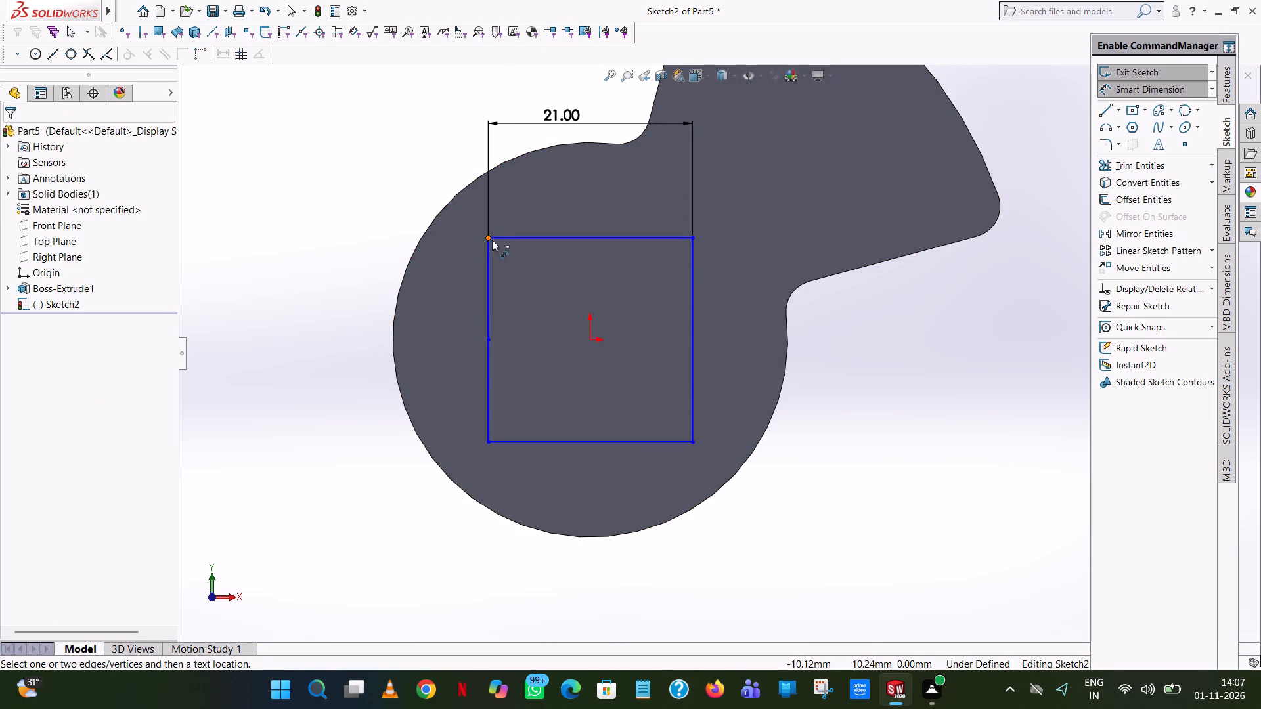
Dimension the square's height between its upper-left and lower-left corners, keeping the current value.
left_click(491, 238)
left_click(491, 445)
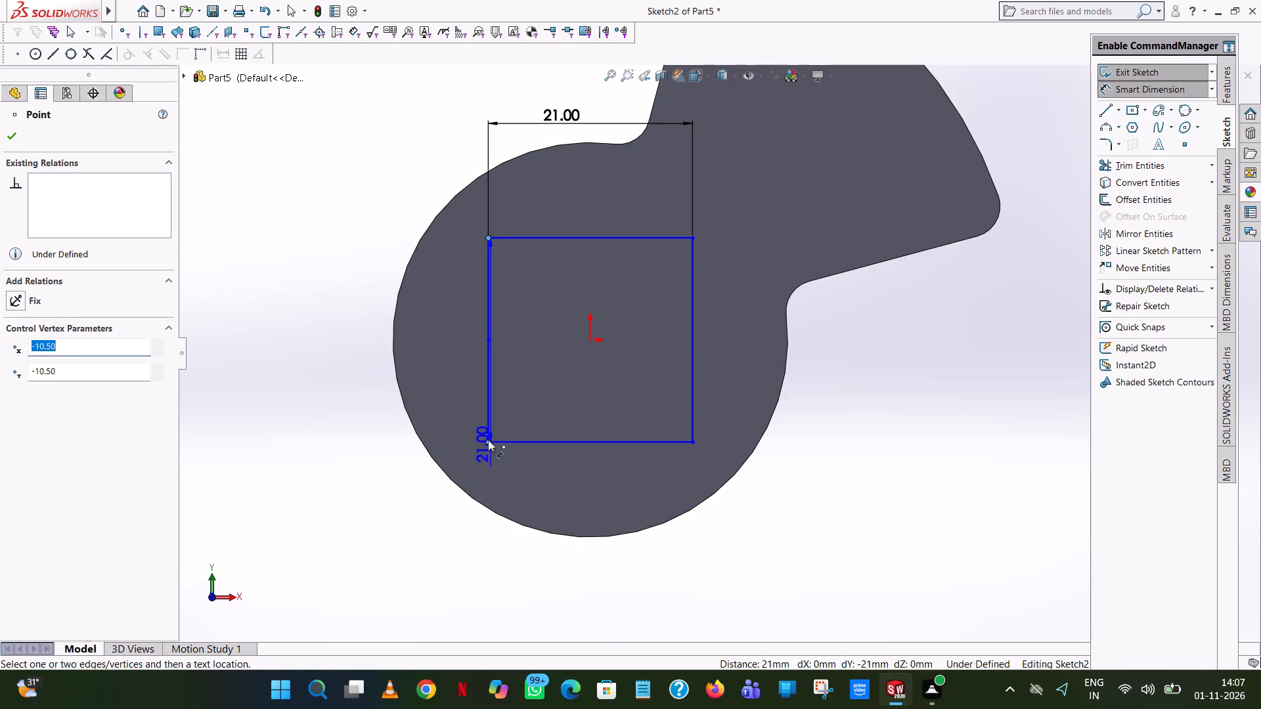
left_click(305, 366)
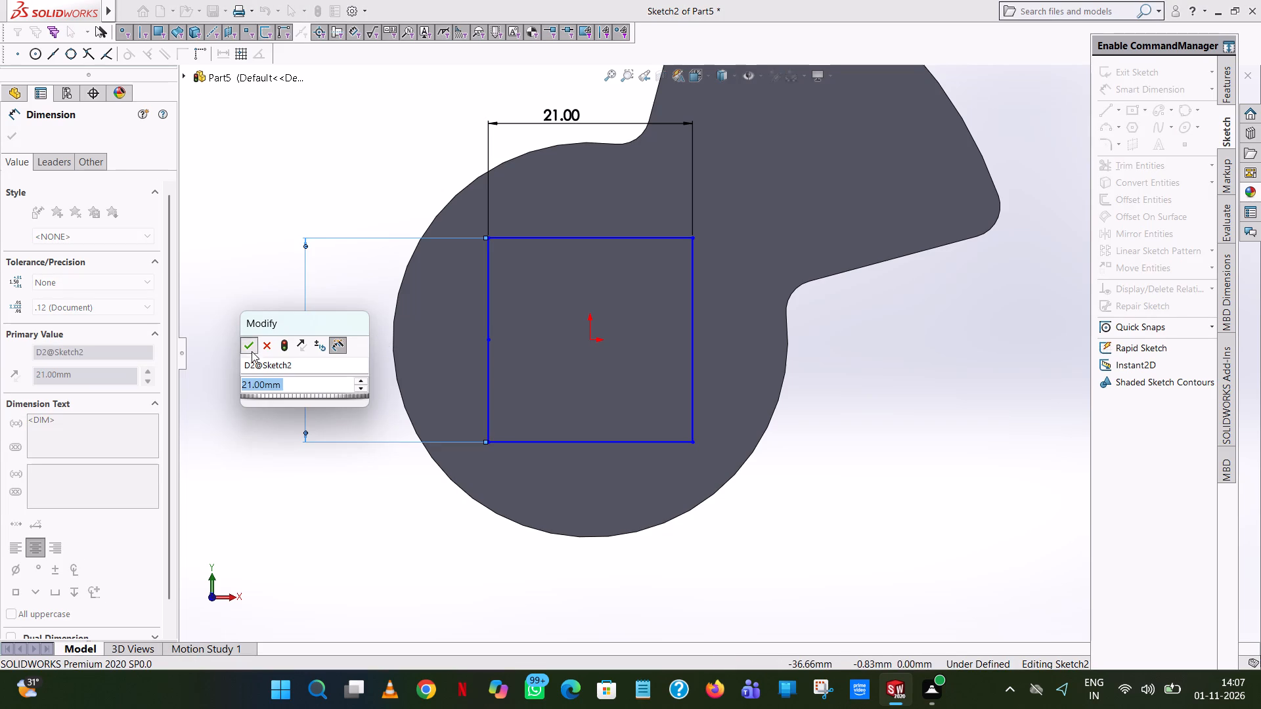
left_click(252, 351)
left_click(256, 228)
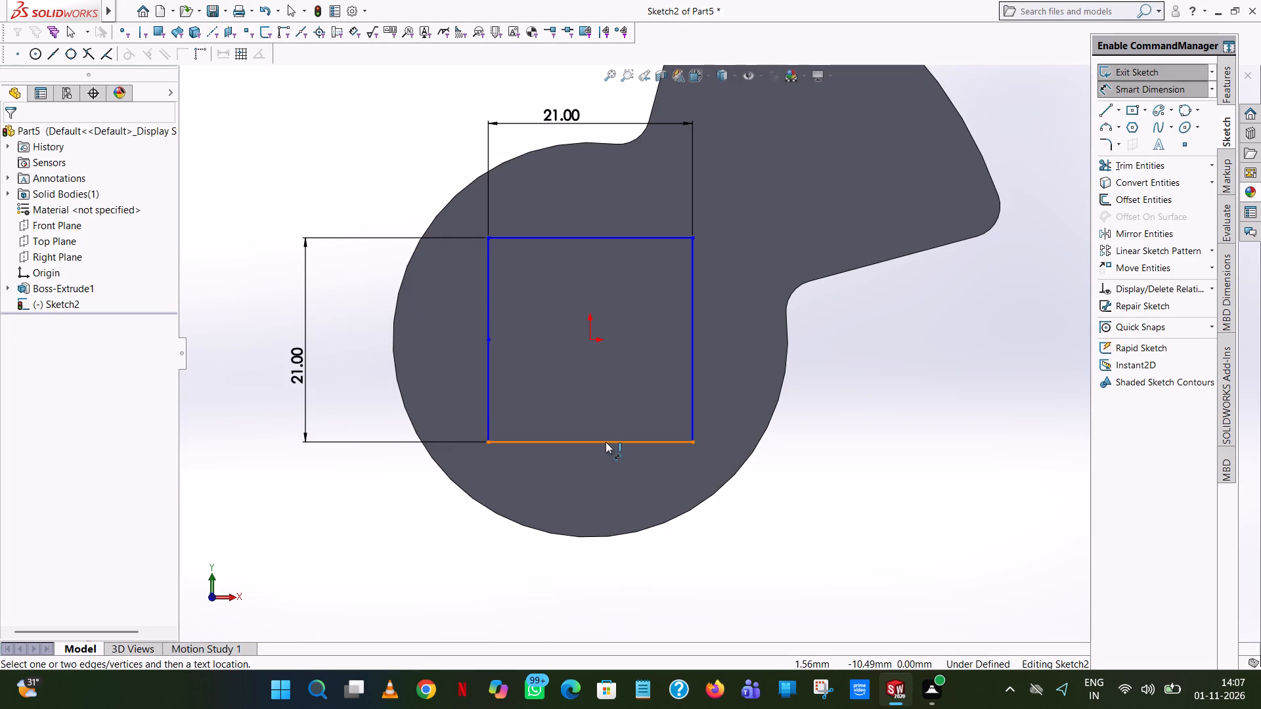
Dimension the vertical distance from the square's upper edge to the origin, keeping the current value.
left_click(558, 241)
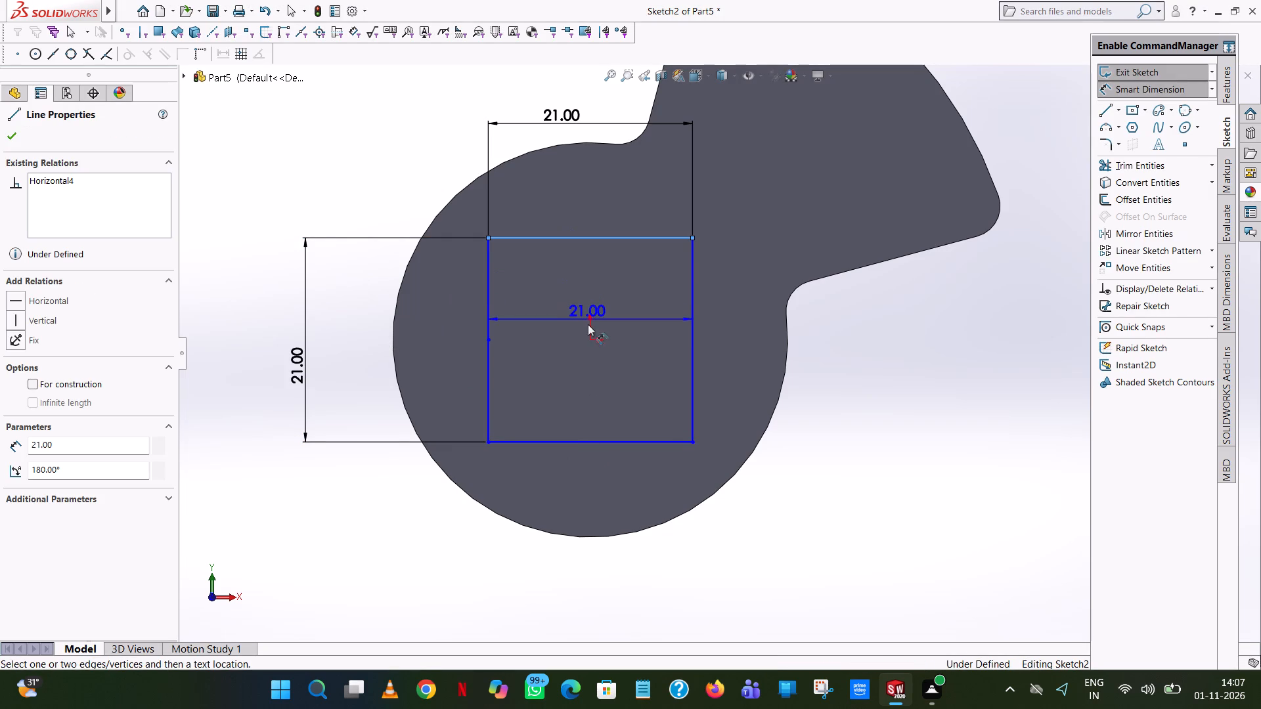
left_click(590, 337)
left_click(931, 306)
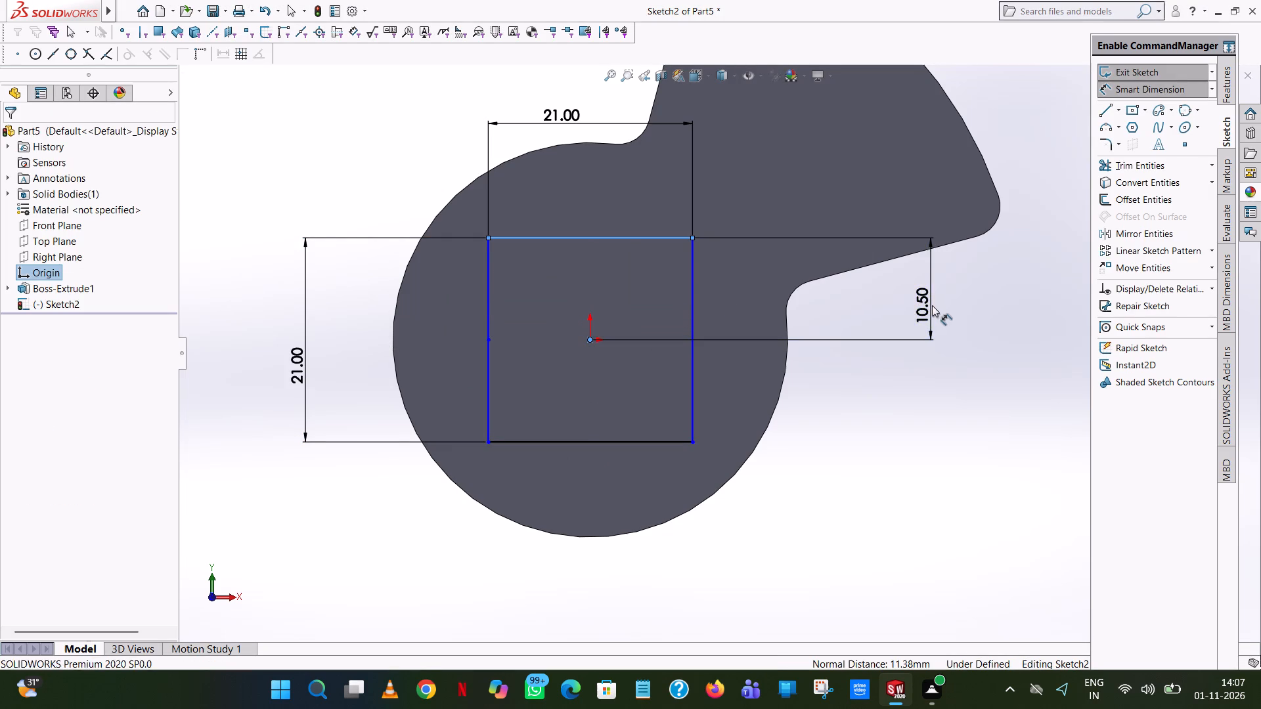
left_click(874, 288)
left_click(893, 452)
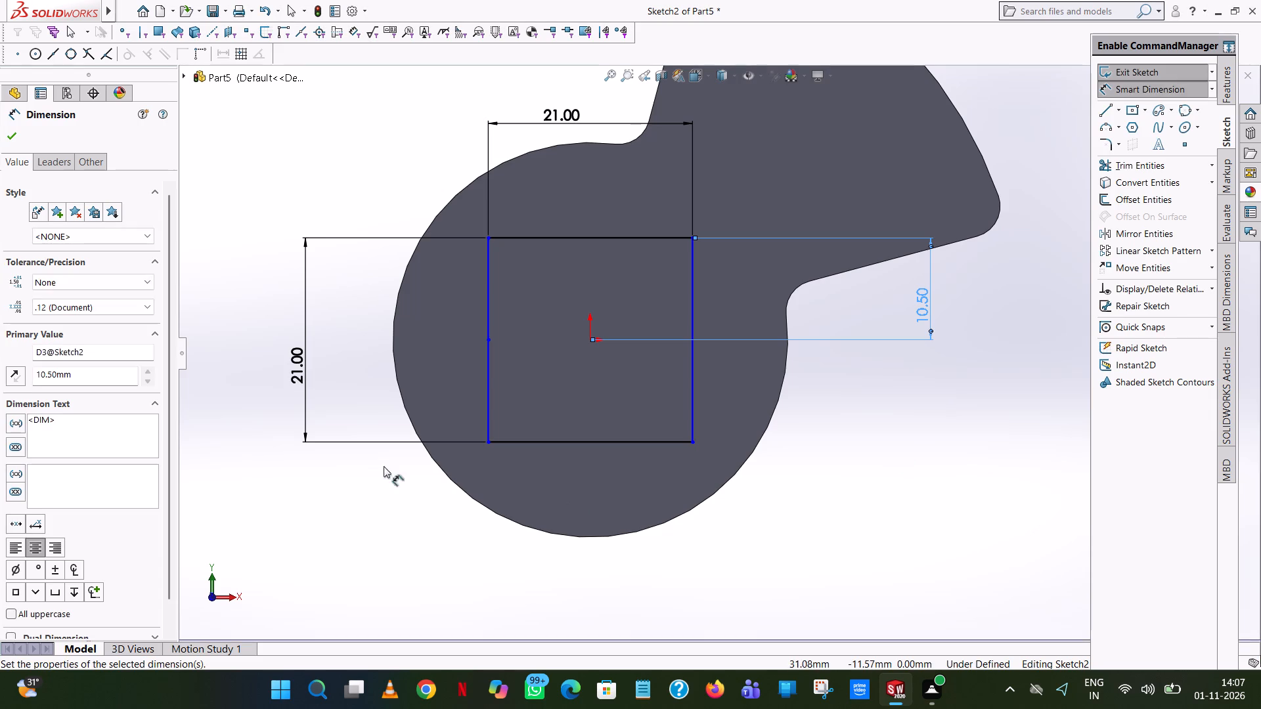
Dimension the horizontal distance from the square's right side to the origin, keeping the current value.
left_click(690, 346)
left_click(590, 337)
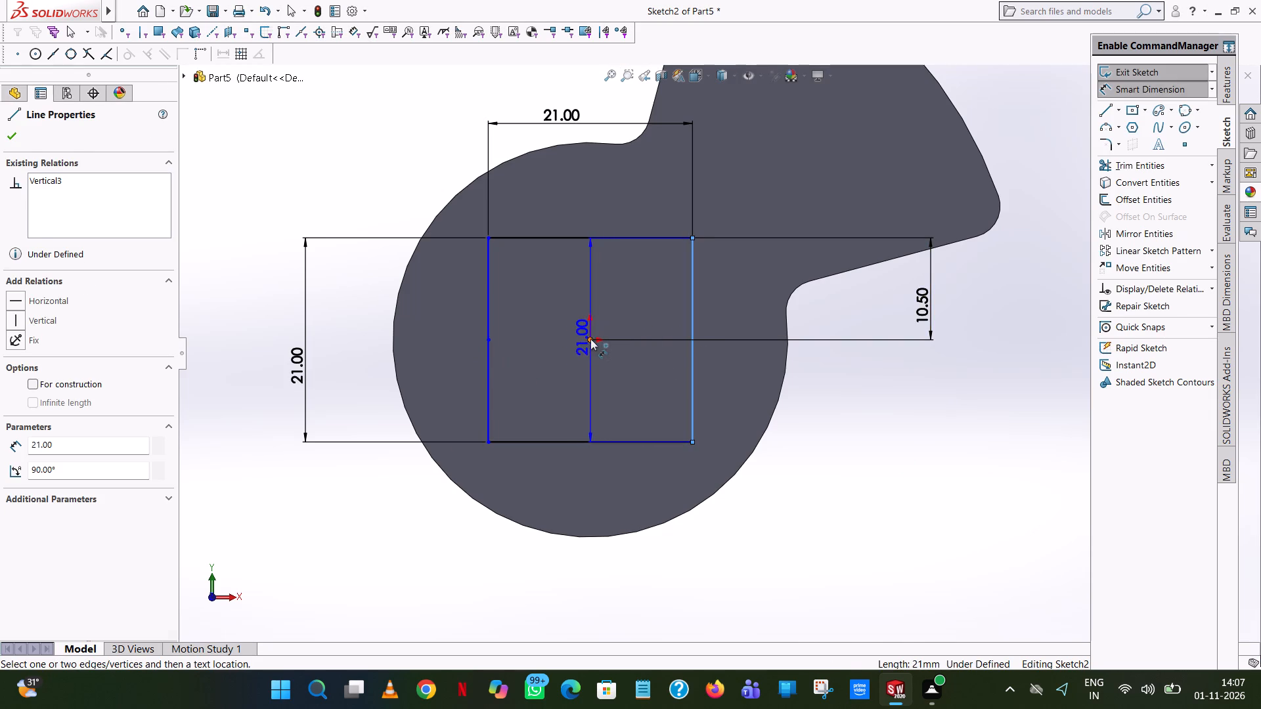
left_click(604, 576)
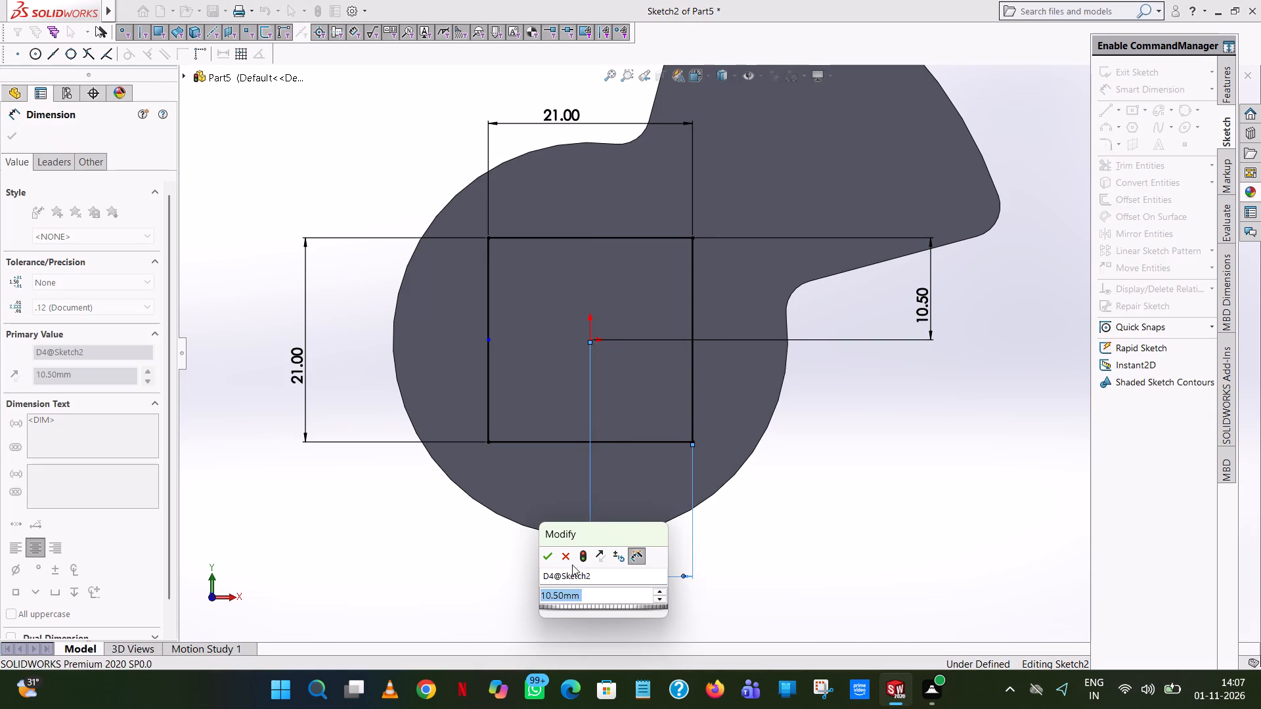
left_click(545, 557)
left_click(877, 409)
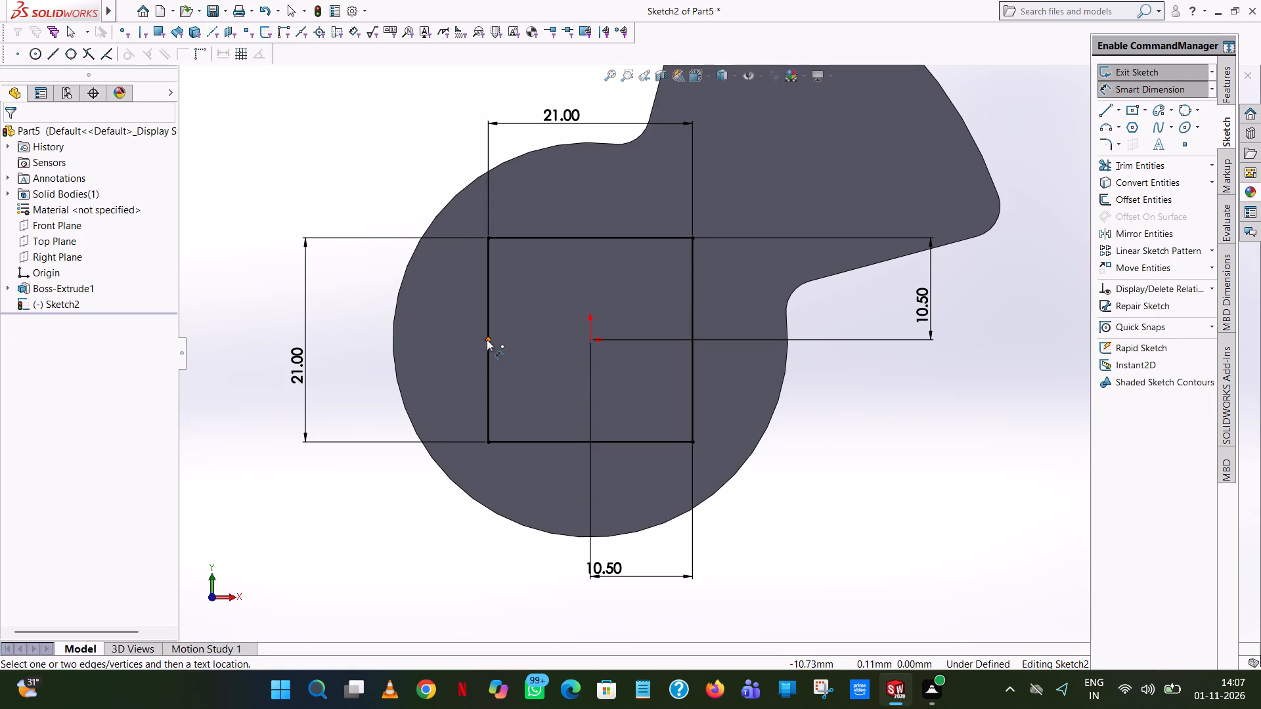
Dimension the horizontal distance from the point midway along the square's left side to the origin, keeping the current value.
left_click(490, 339)
left_click(592, 339)
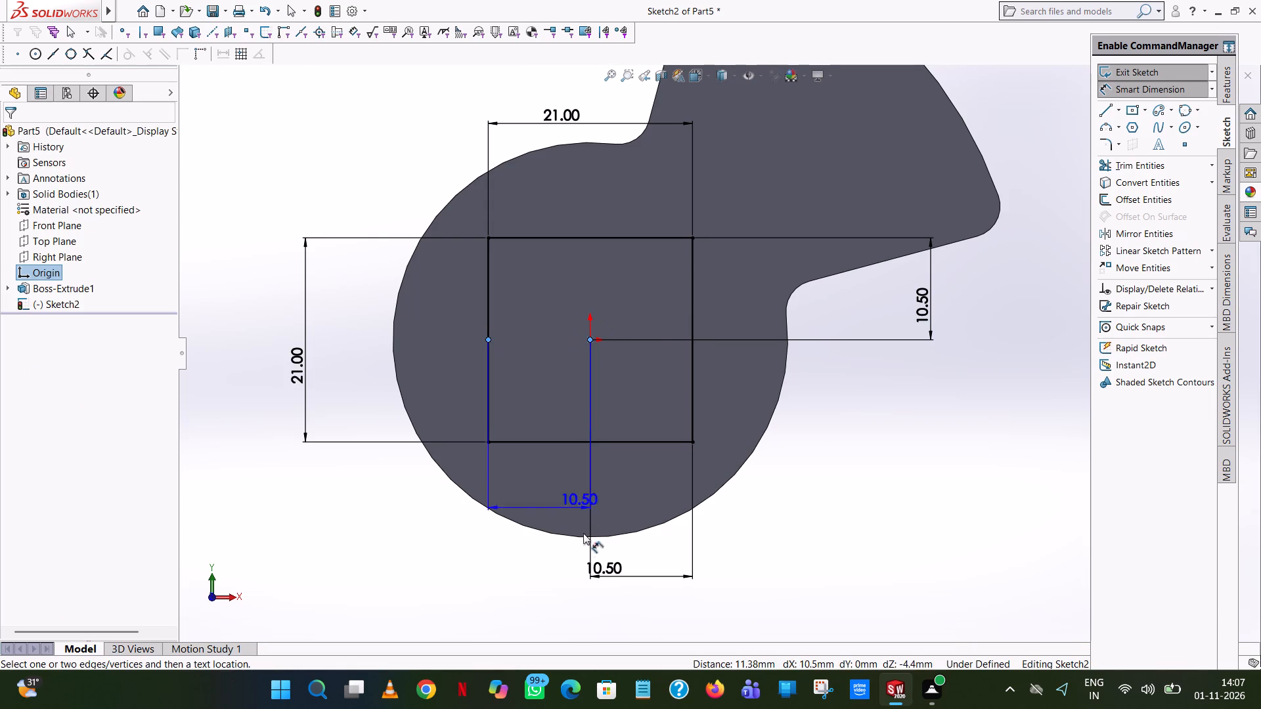
left_click(583, 536)
left_click(541, 565)
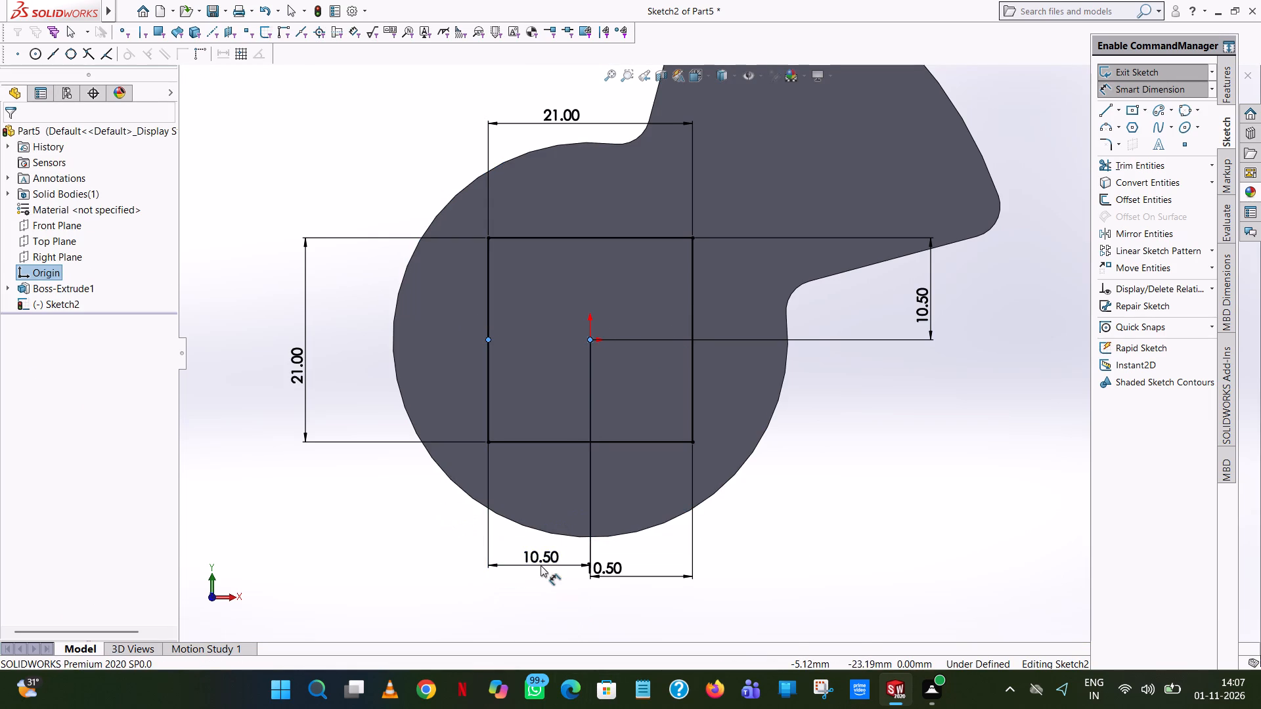
left_click(483, 540)
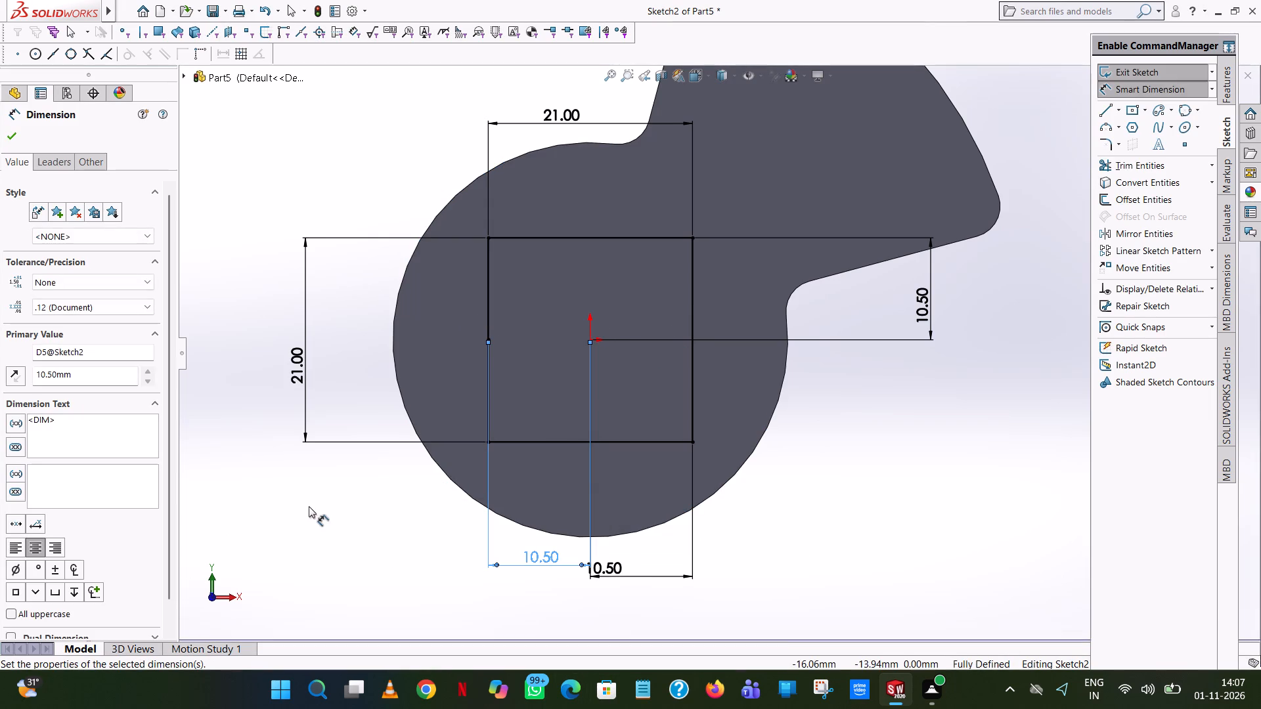
left_click(406, 519)
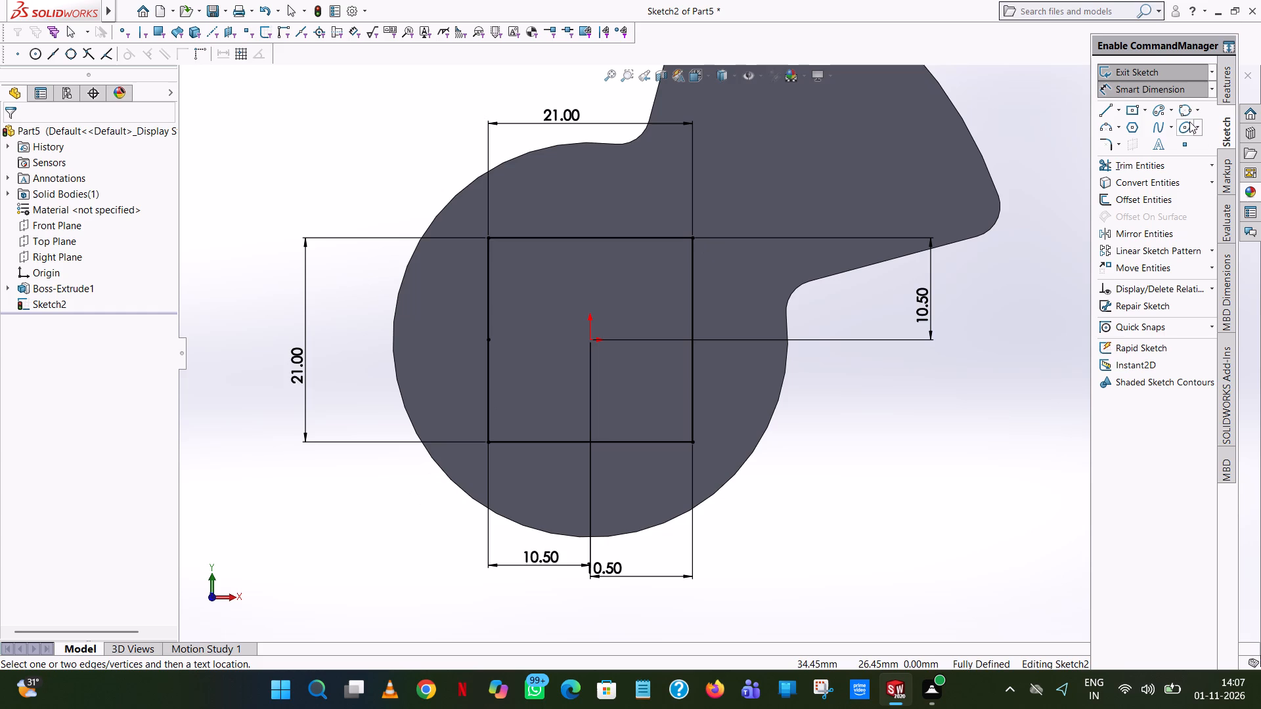
Round all four corners of the square with 1 mm sketch fillets.
left_click(1183, 109)
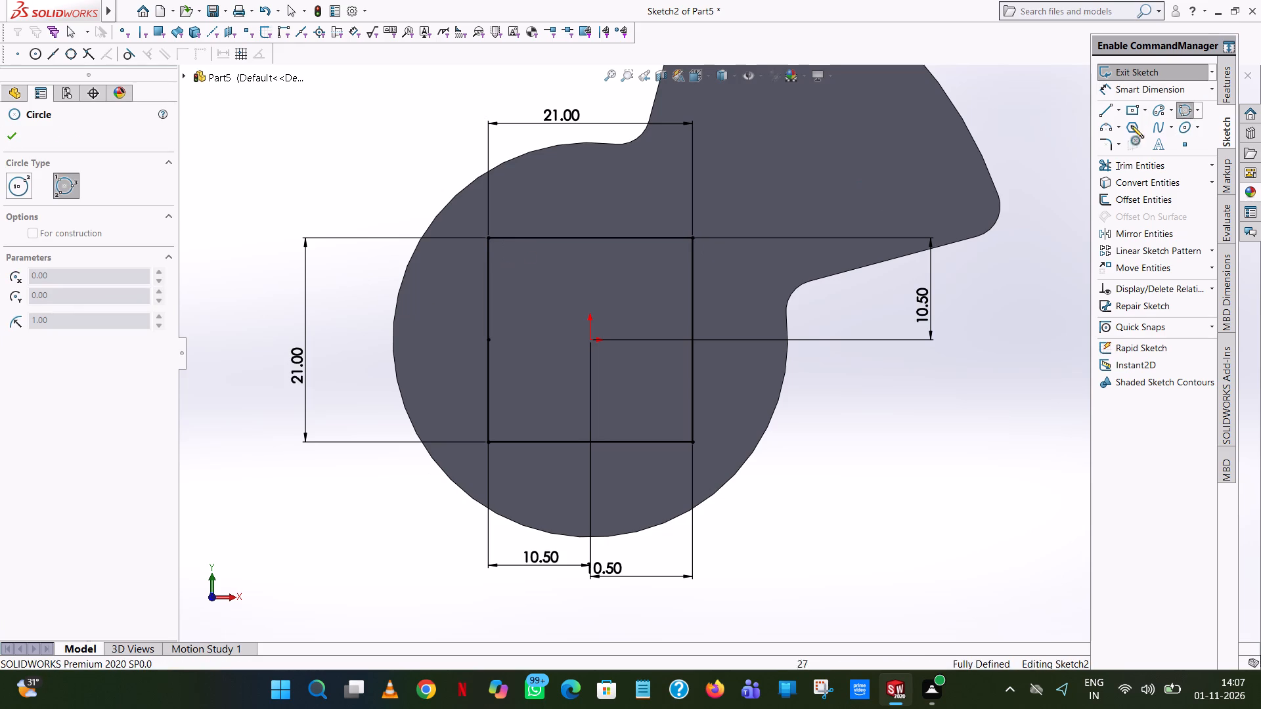
left_click(1109, 139)
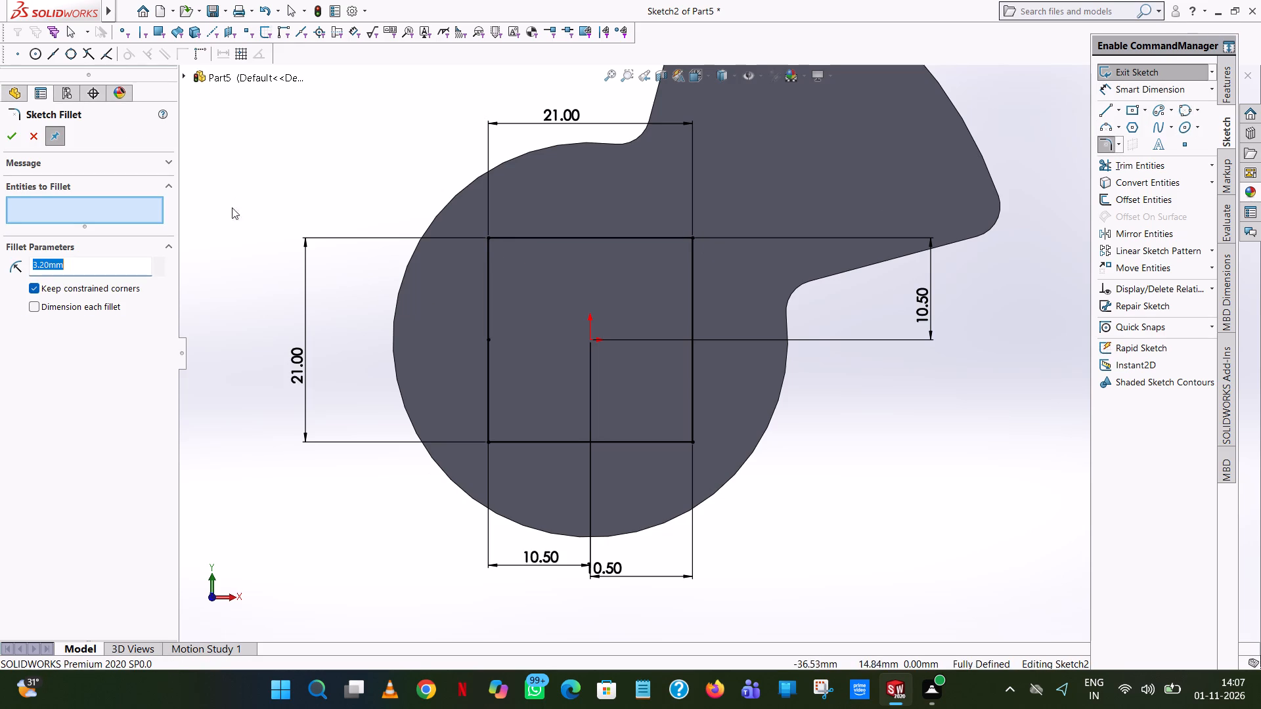
key("1")
key("Return")
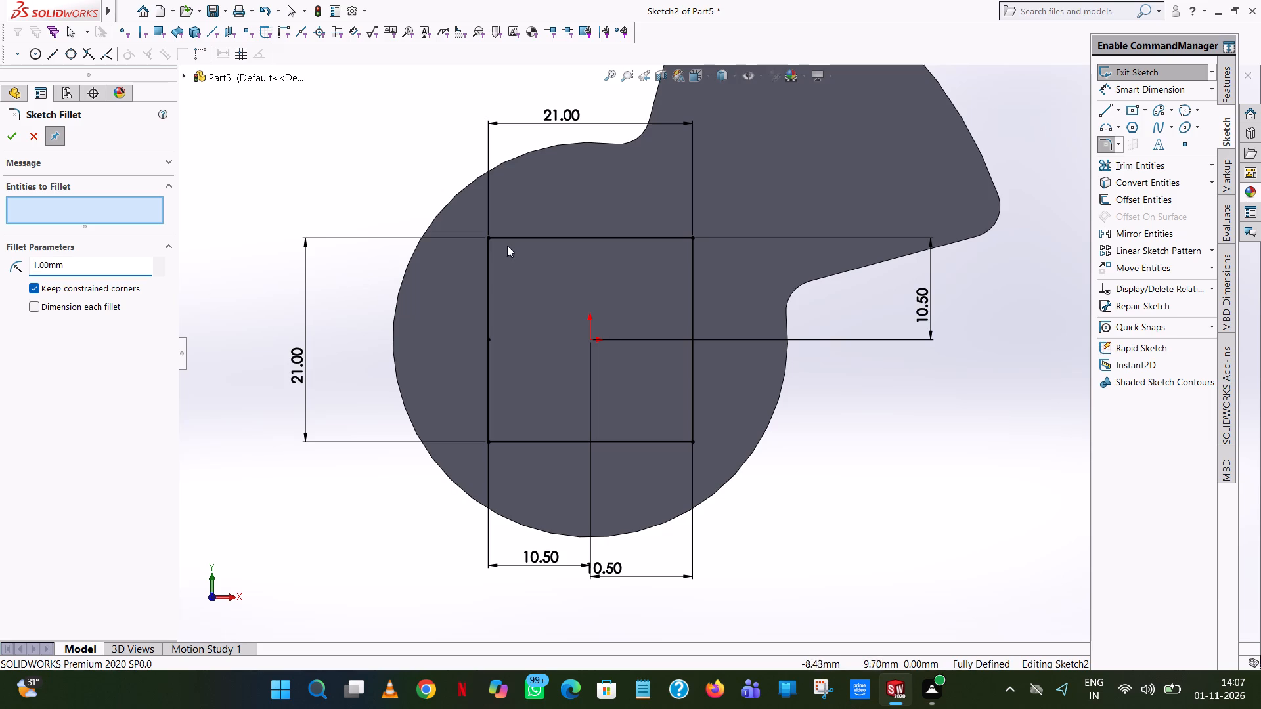
left_click(492, 236)
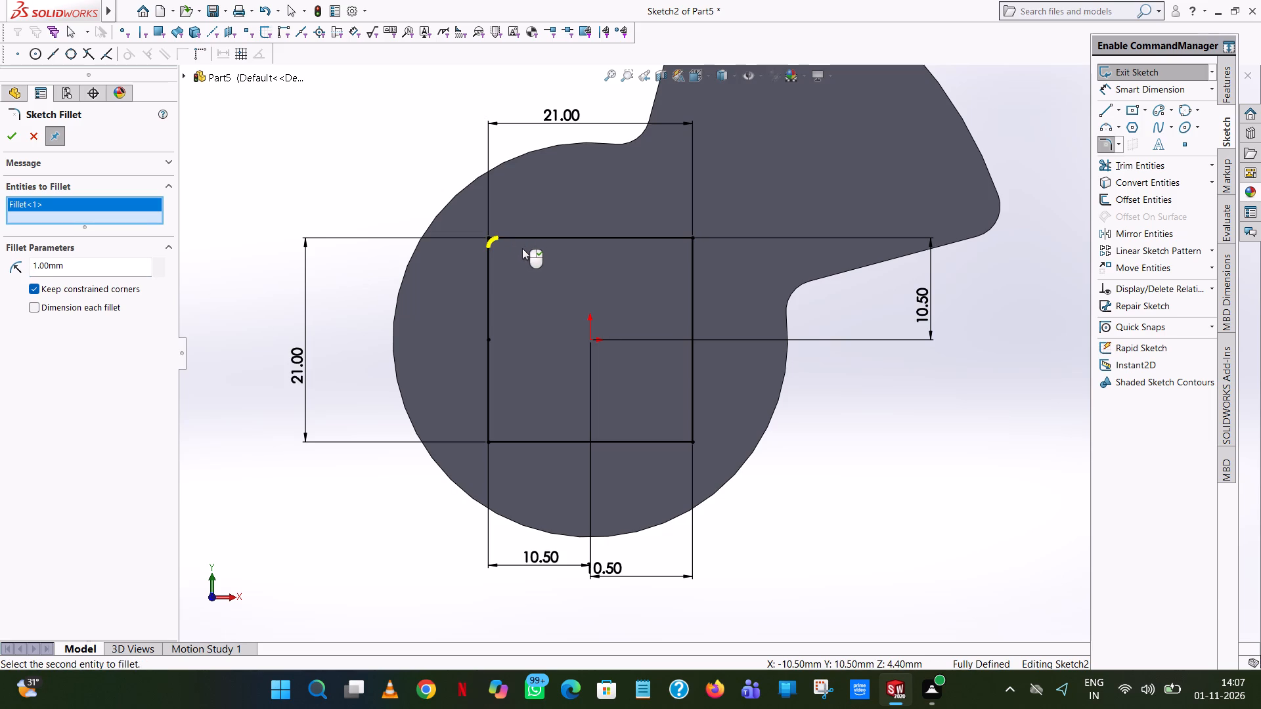
left_click(696, 238)
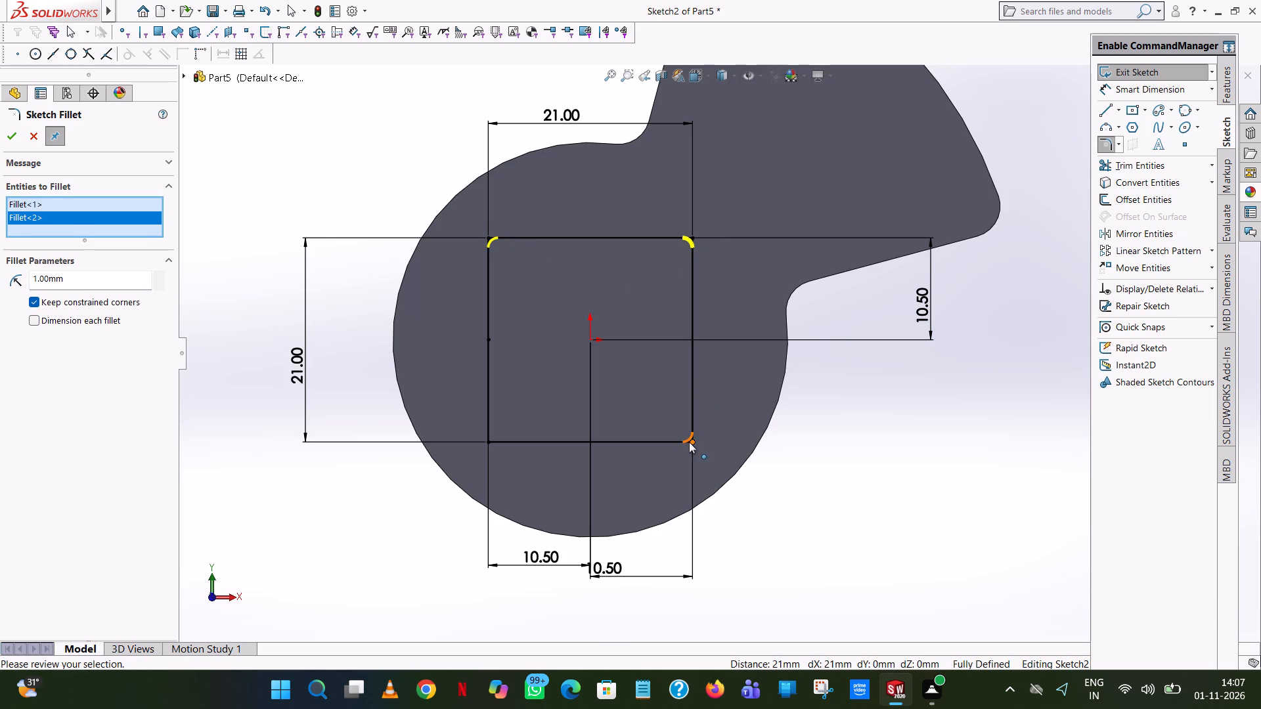
left_click(689, 442)
left_click(487, 442)
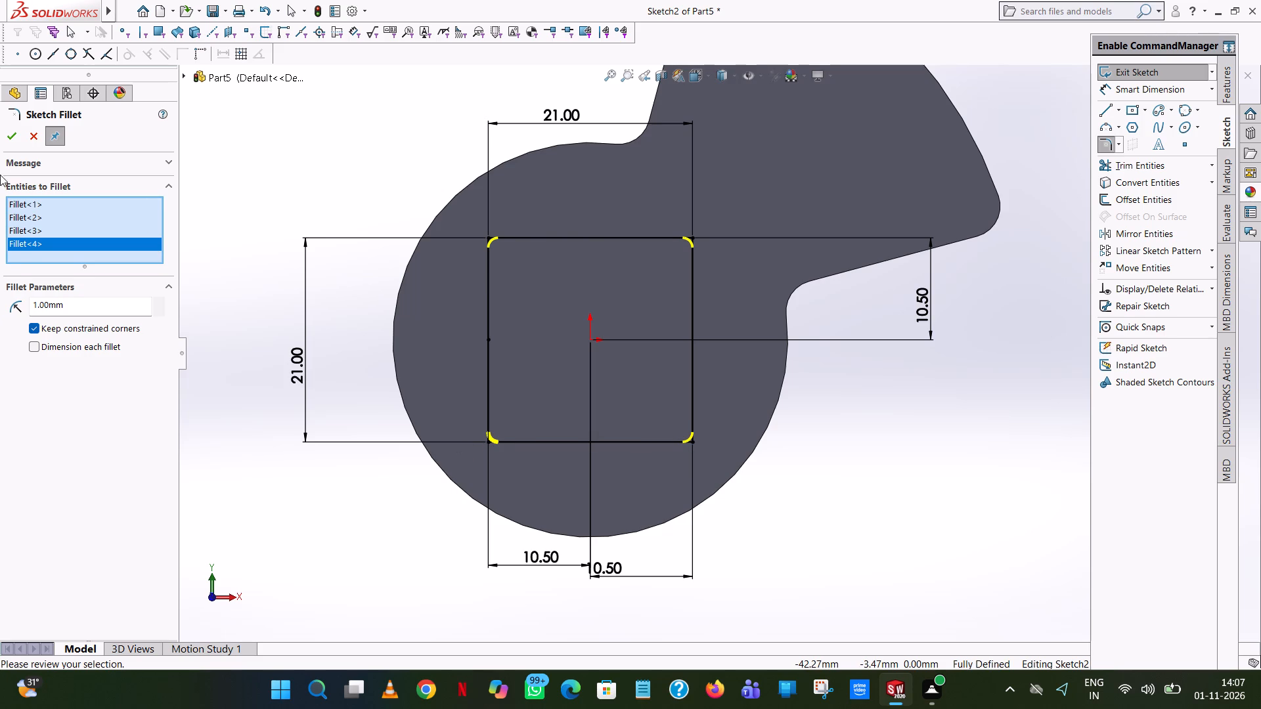
left_click(12, 137)
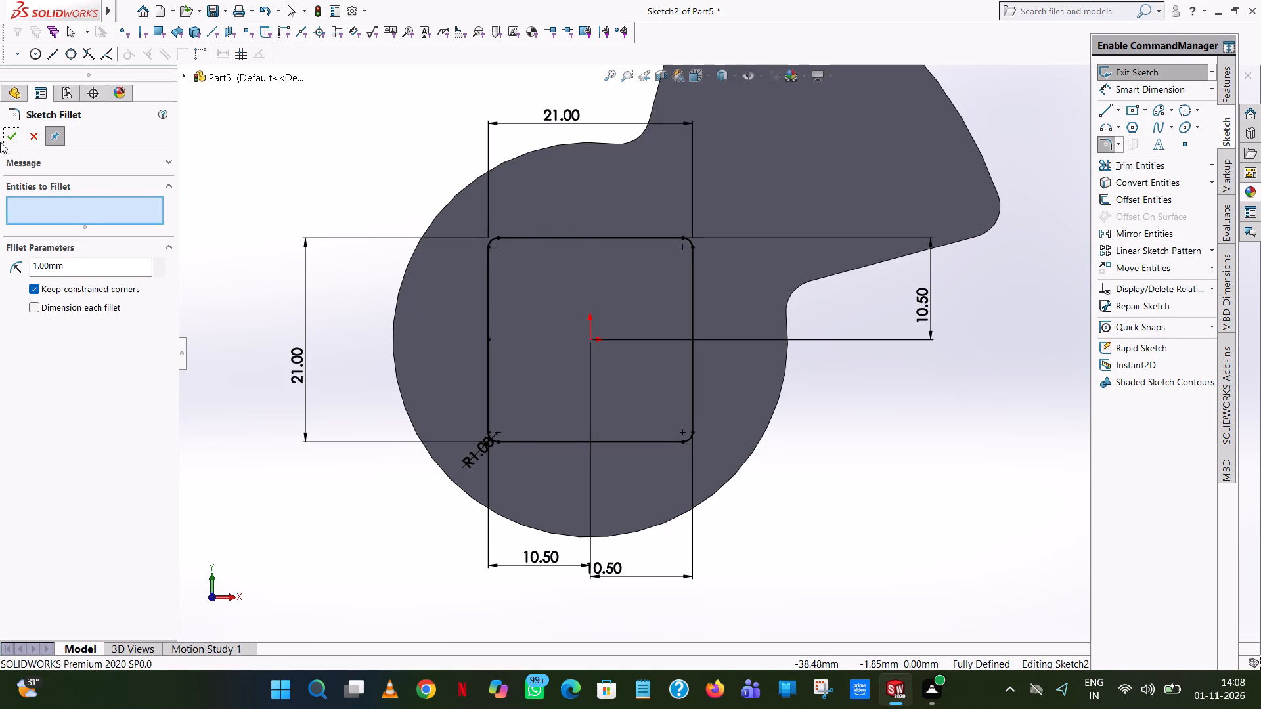
left_click(3, 139)
left_click(372, 129)
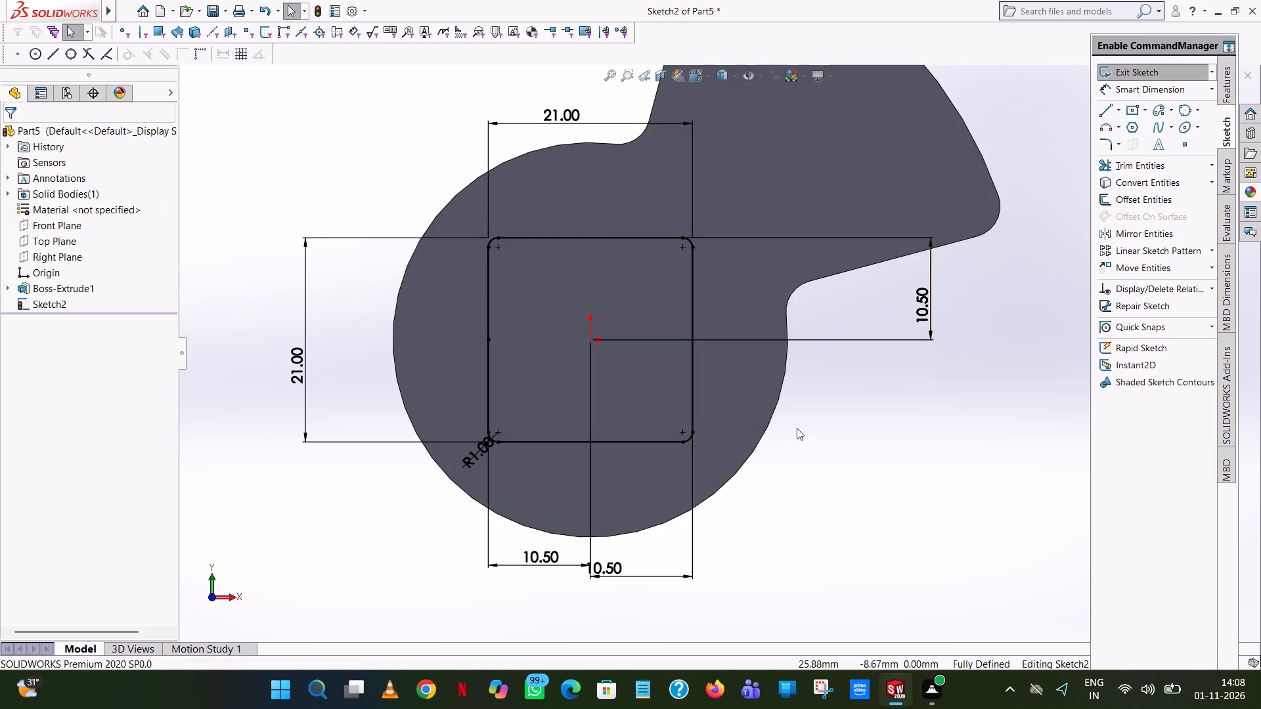
Draw a 12.4 mm horizontal line outward to the right from the square's unrounded upper-right corner point.
scroll(918, 462, "down", 1)
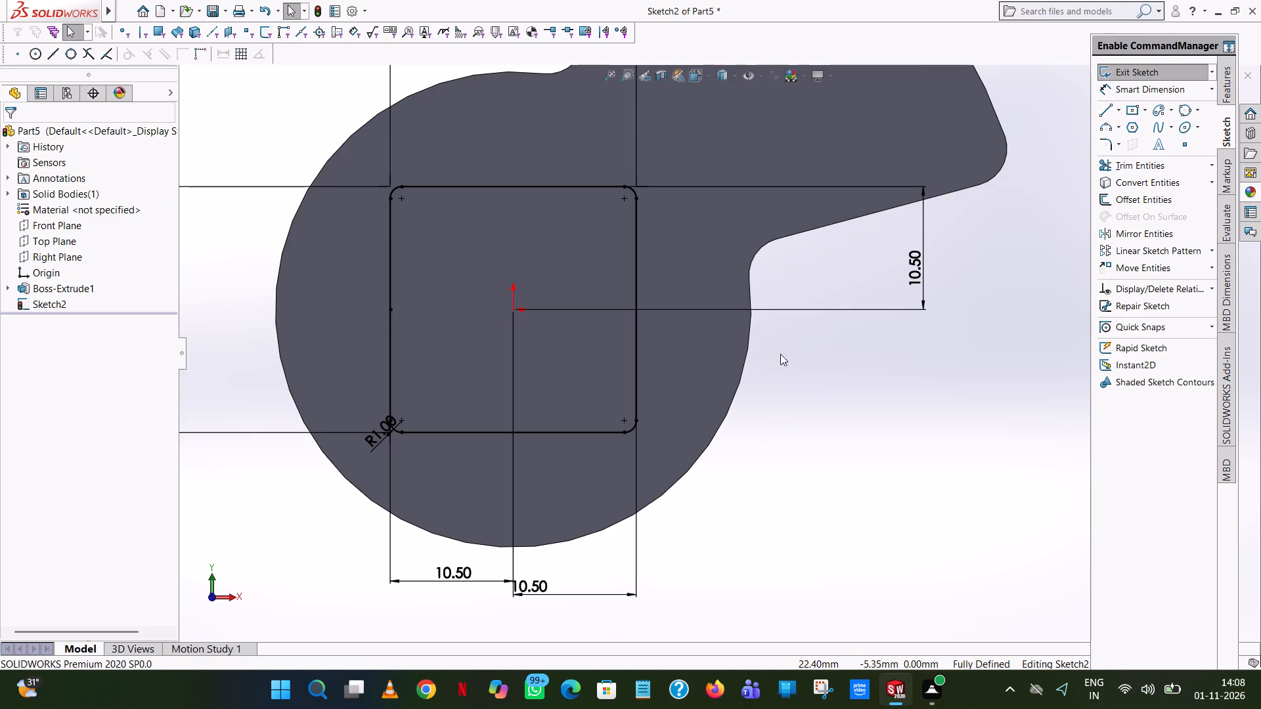
scroll(810, 256, "down", 1)
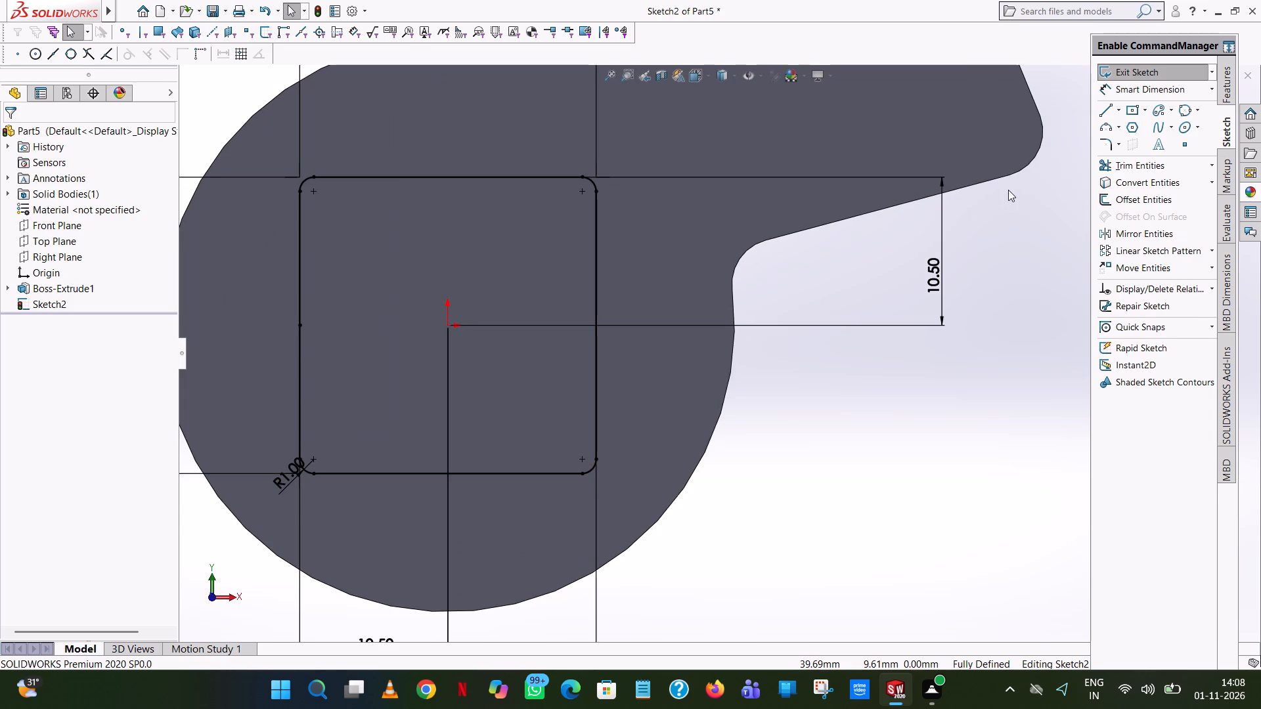
left_click(1098, 118)
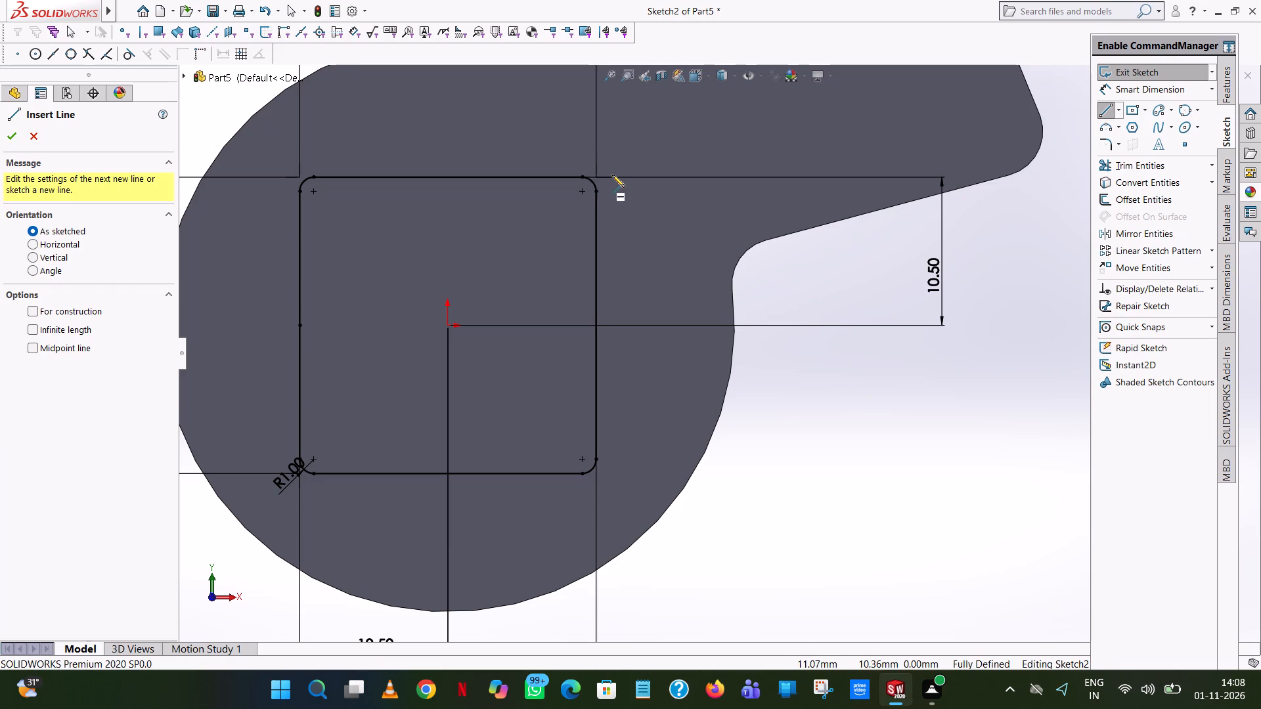
scroll(612, 175, "down", 7)
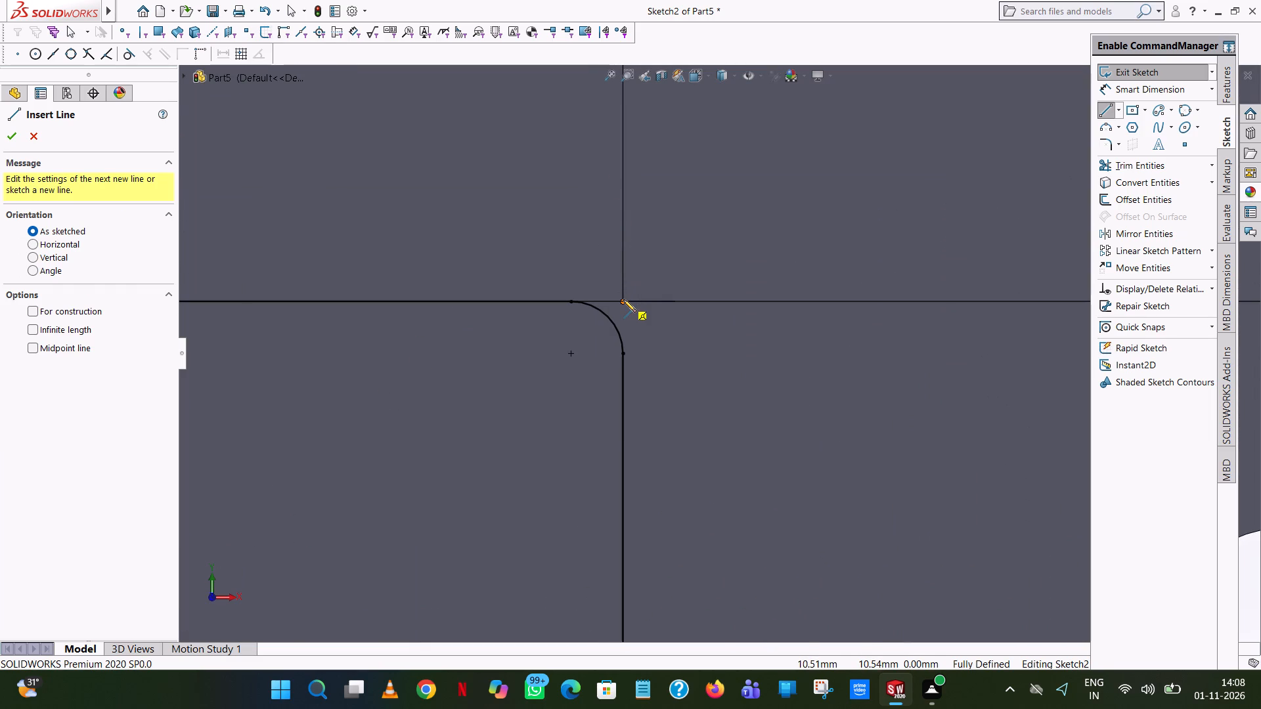
left_click(623, 301)
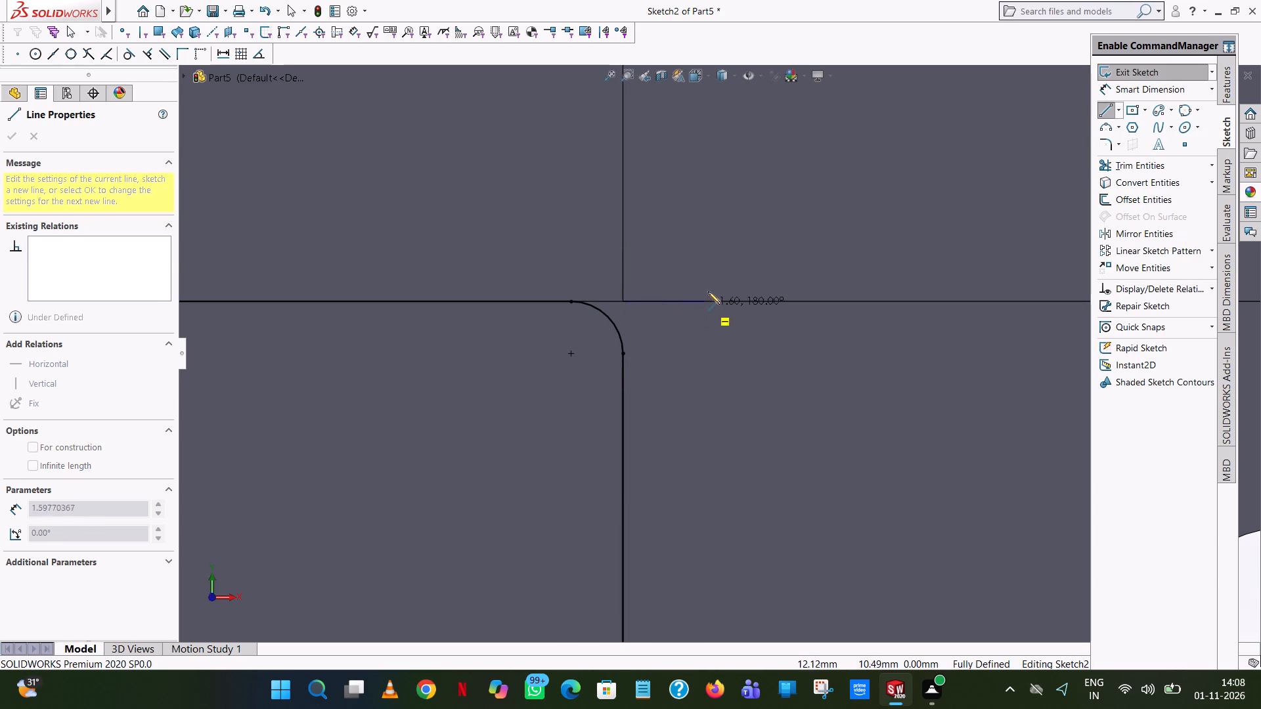
scroll(830, 284, "up", 7)
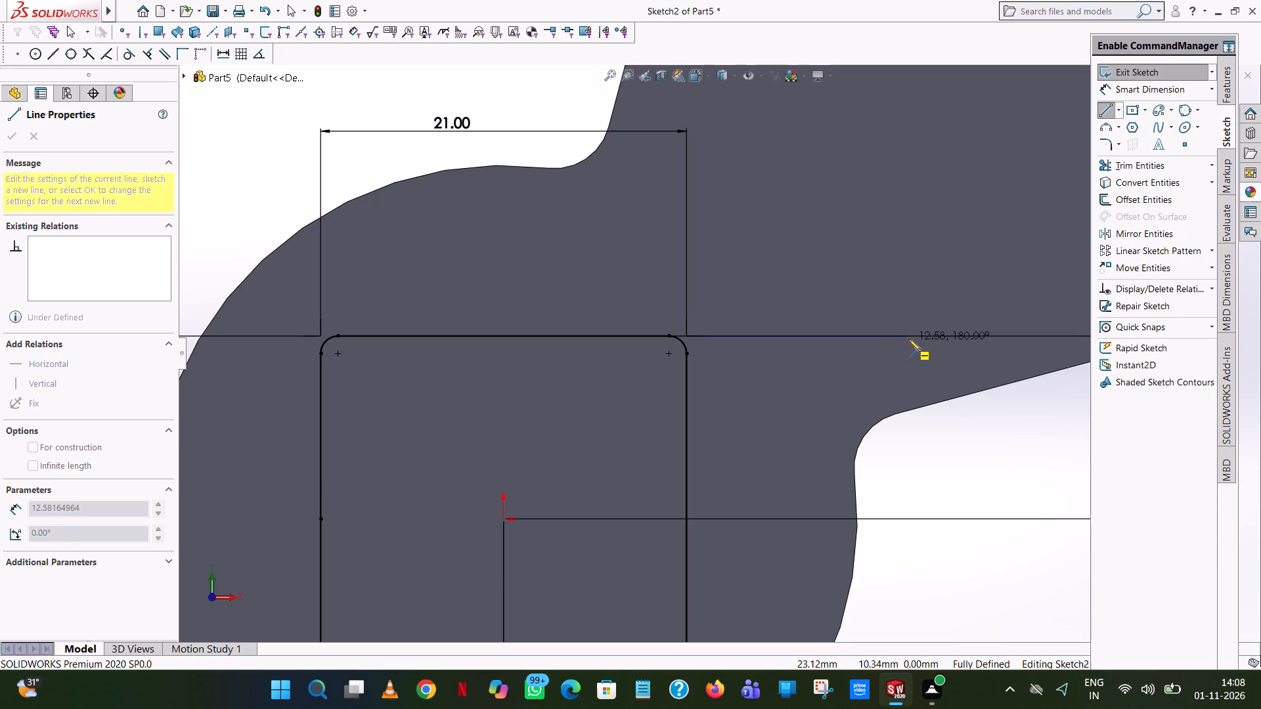
left_click(910, 339)
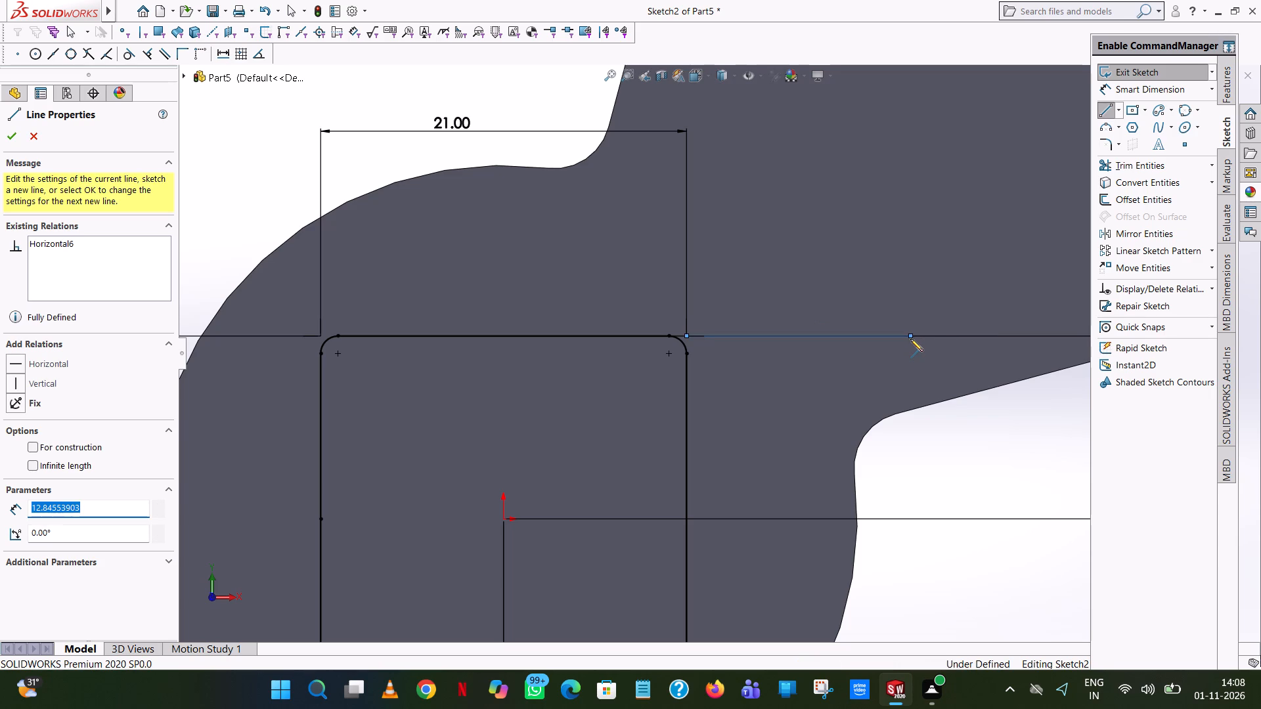
type("12.4")
key("Return")
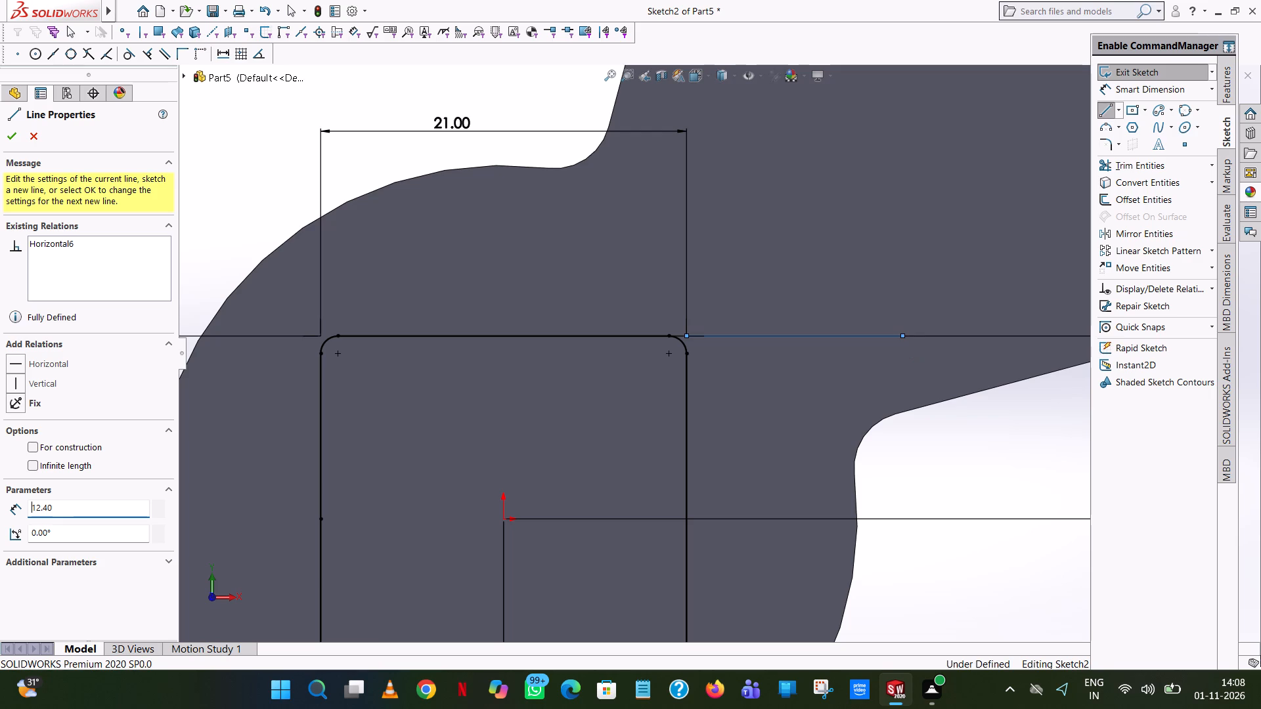
Draw a 1 mm vertical line straight down from the outer end of the 12.4 mm line.
scroll(907, 365, "down", 2)
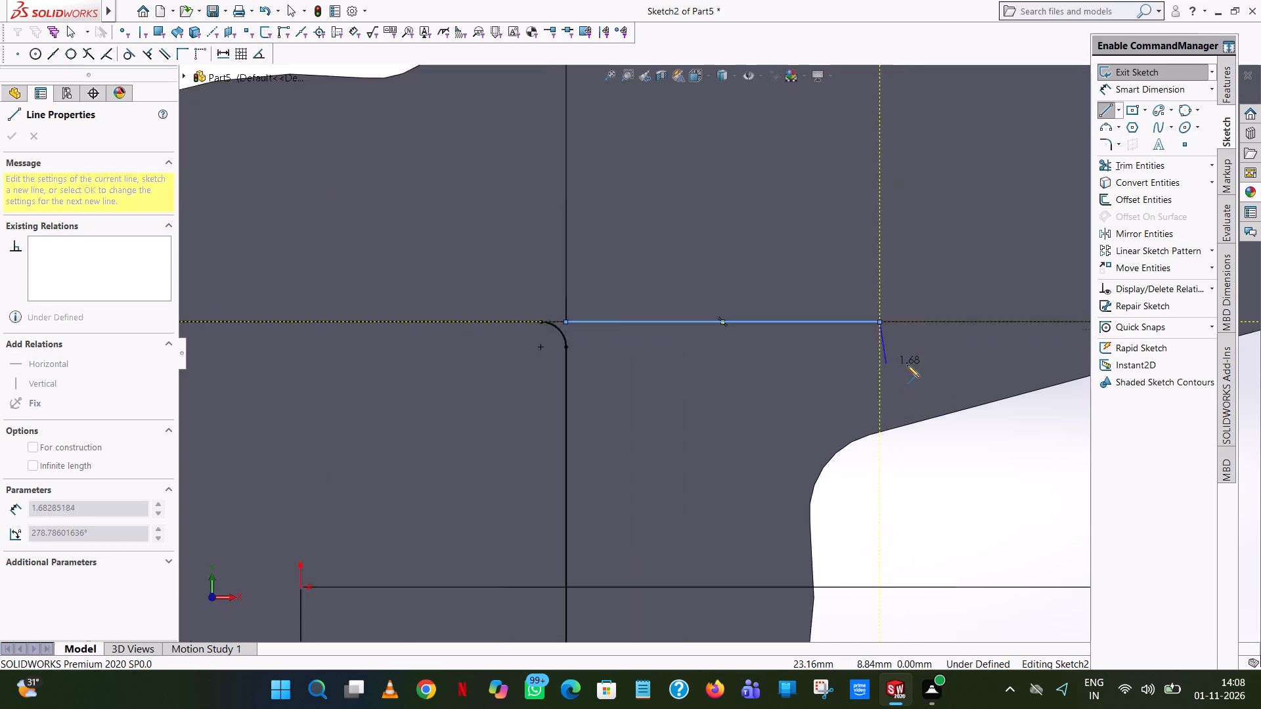
scroll(907, 365, "down", 3)
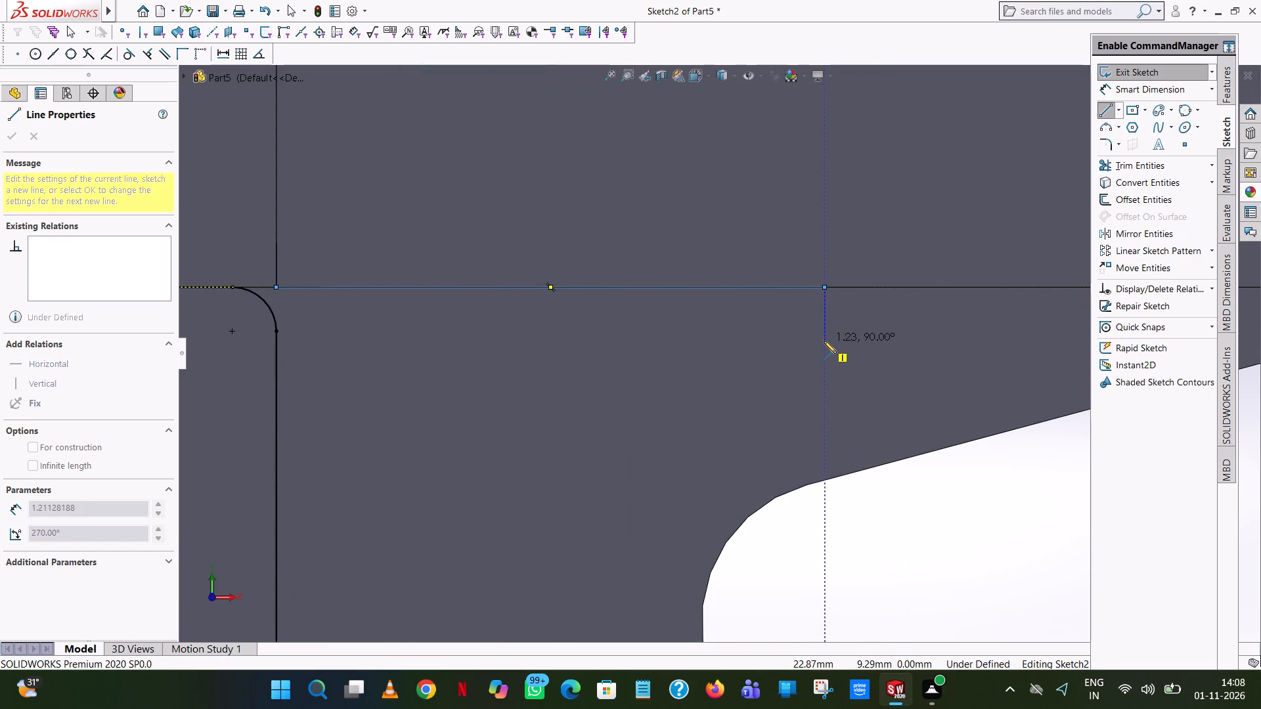
left_click(824, 341)
key("1")
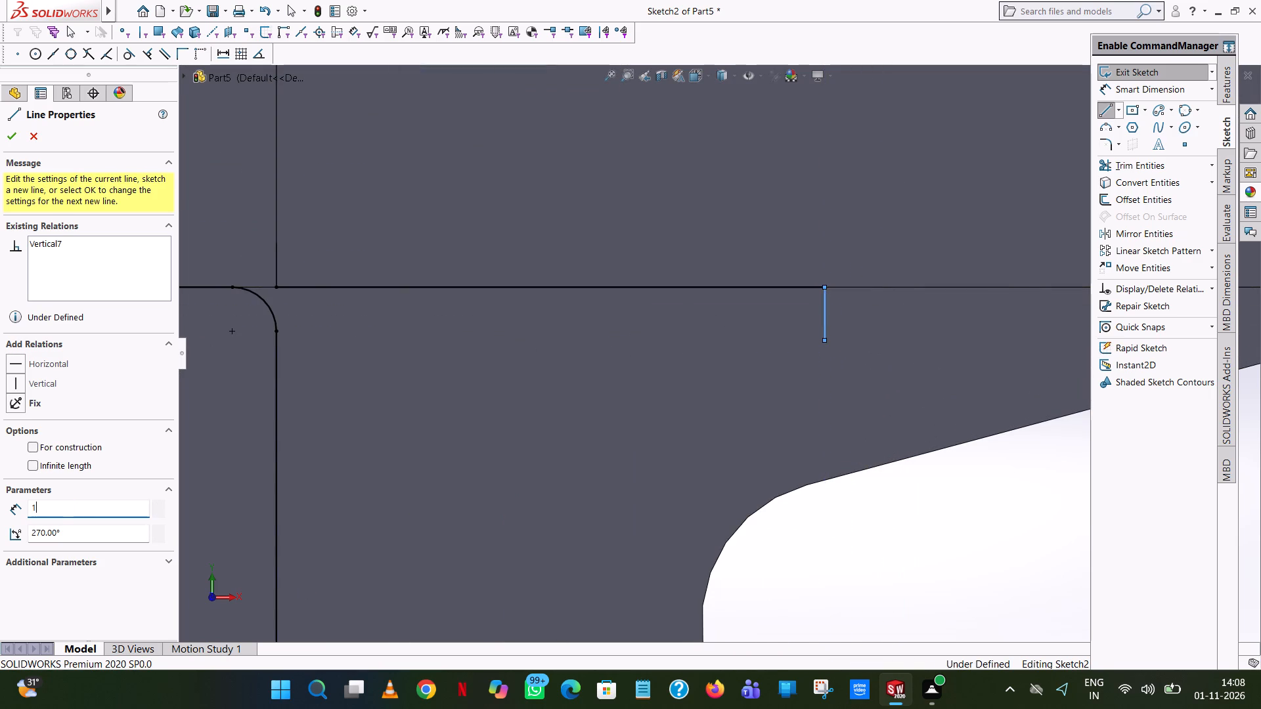
key("Return")
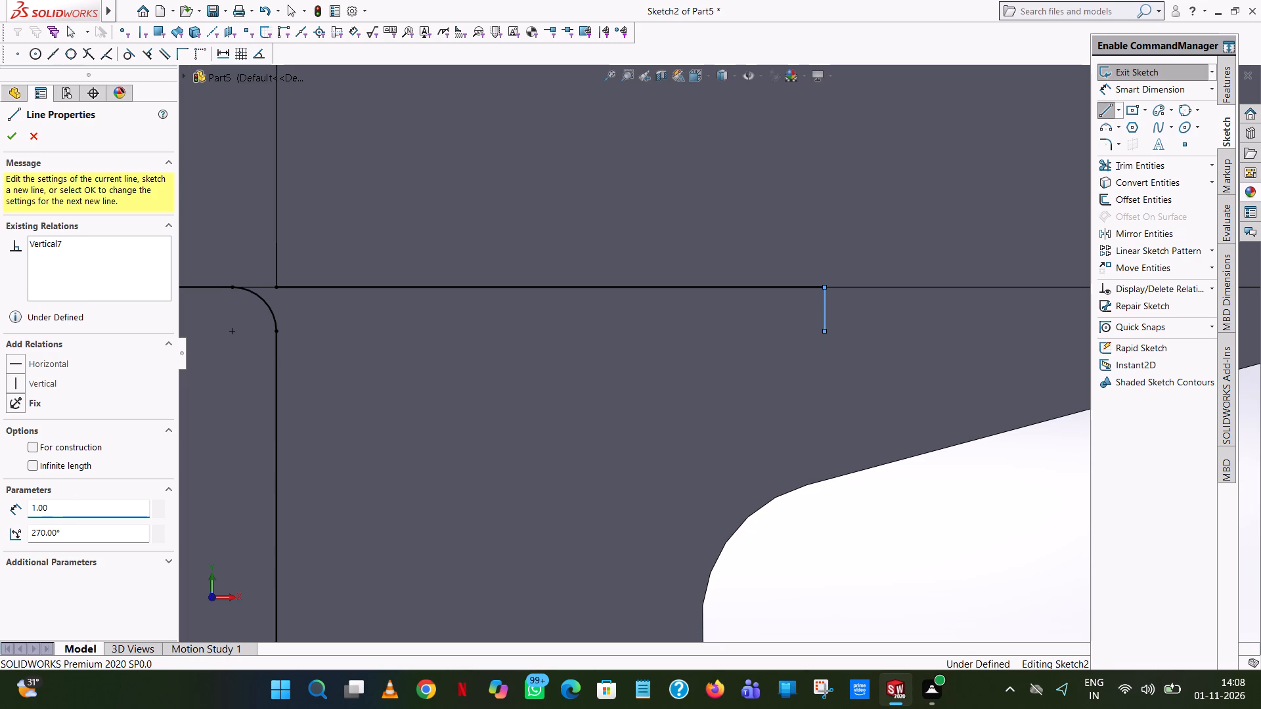
right_click(824, 341)
left_click(871, 356)
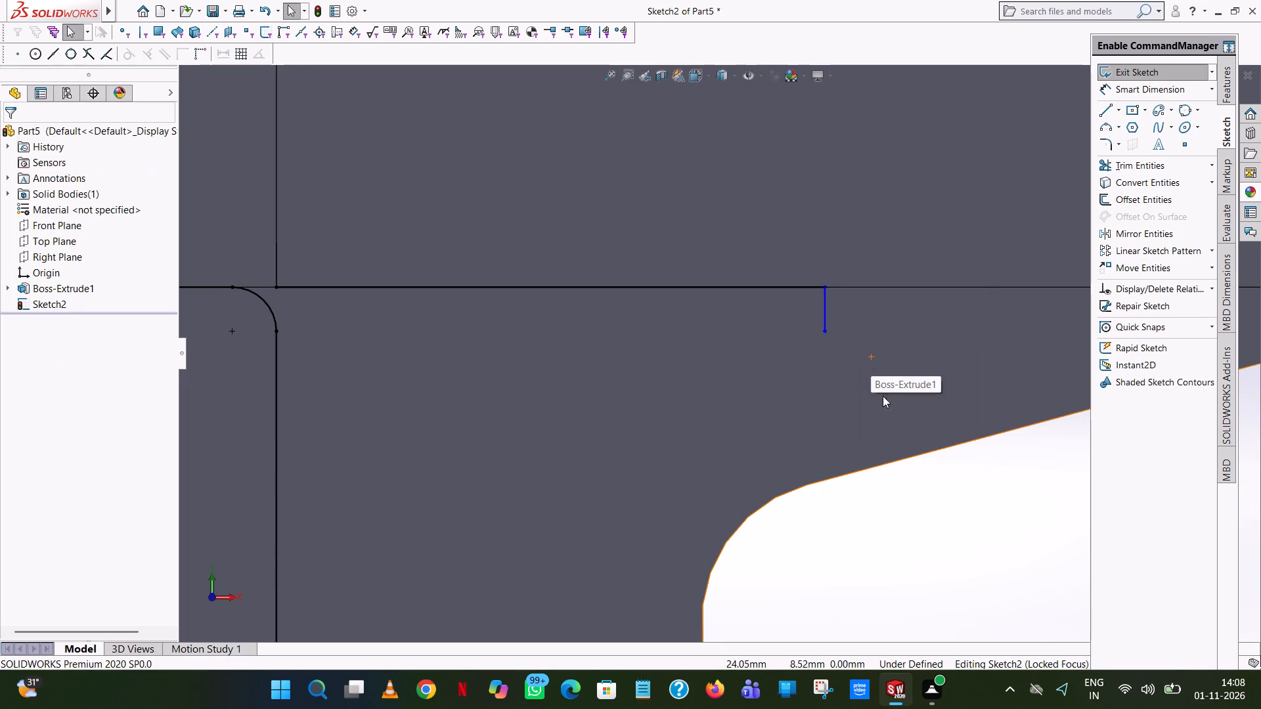
Sketch a circle centred on the lower end of the 1 mm line with a radius of 4.3/2 mm.
scroll(496, 353, "up", 5)
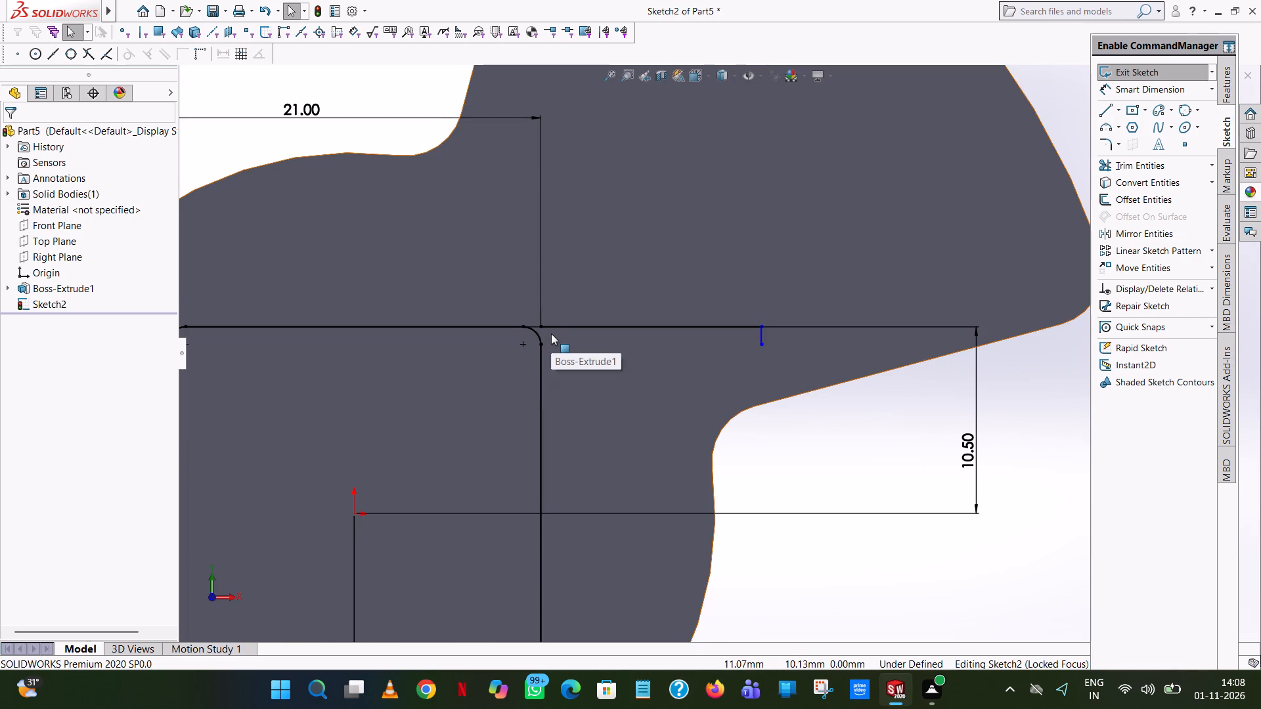
left_click(1199, 109)
left_click(1171, 112)
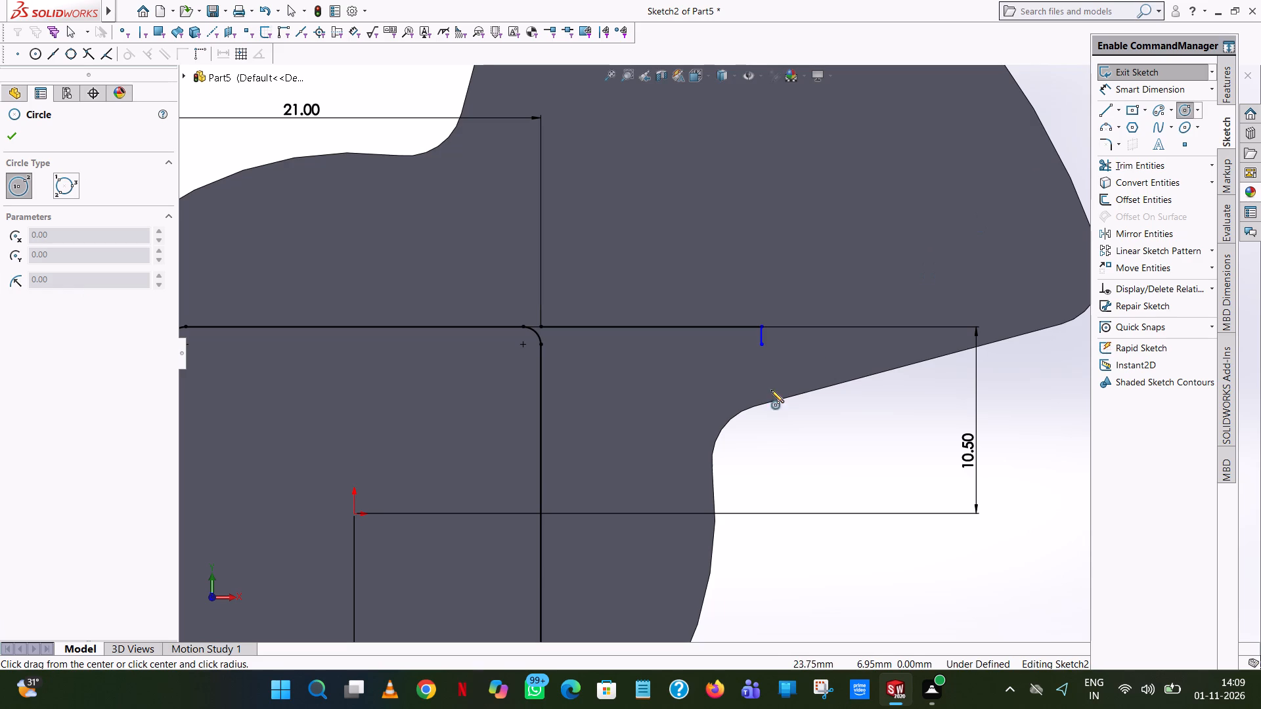
left_click(763, 347)
left_click(804, 330)
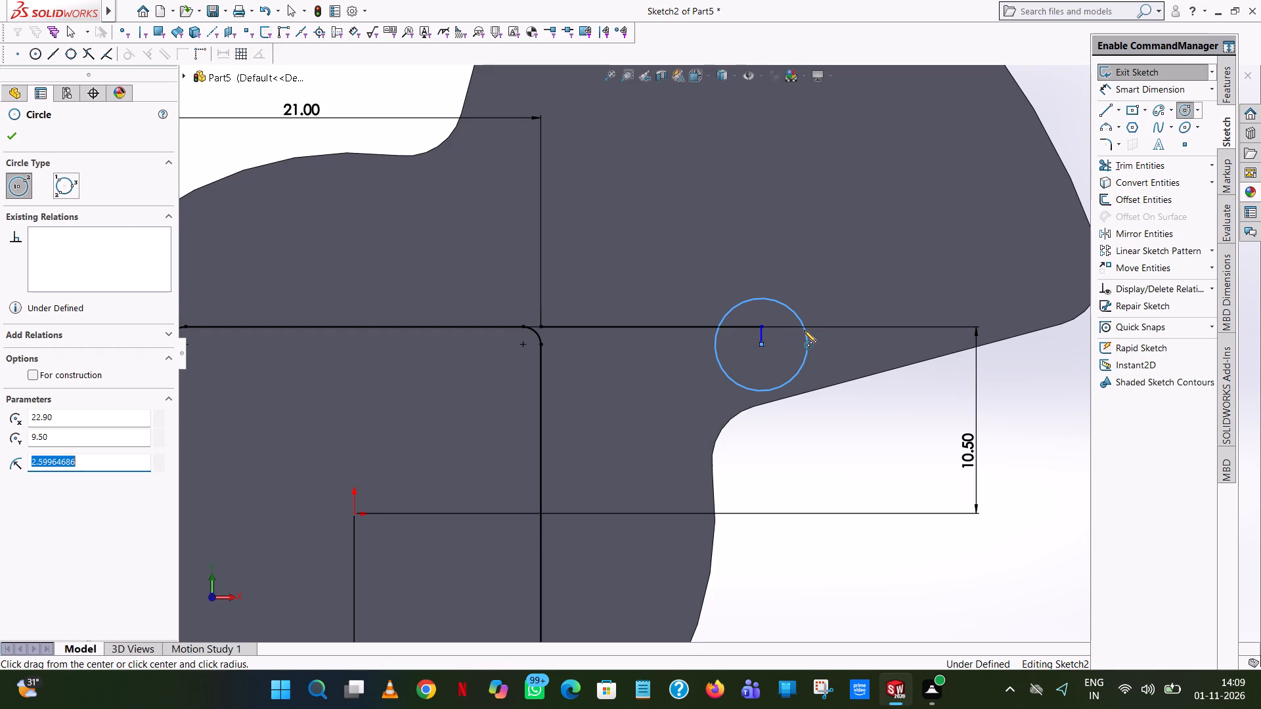
type("4.3/2")
key("Return")
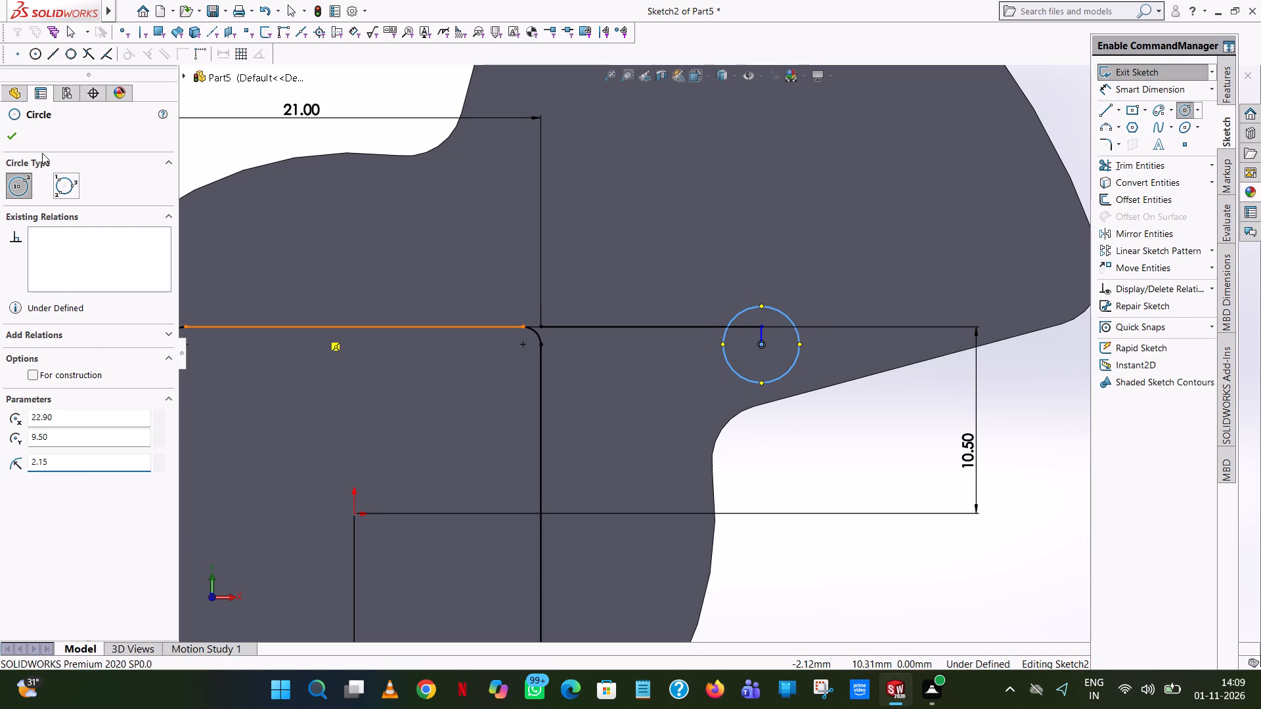
Finish the circle and trim away the 1 mm vertical and 12.4 mm horizontal helper lines leading to its centre.
left_click(14, 131)
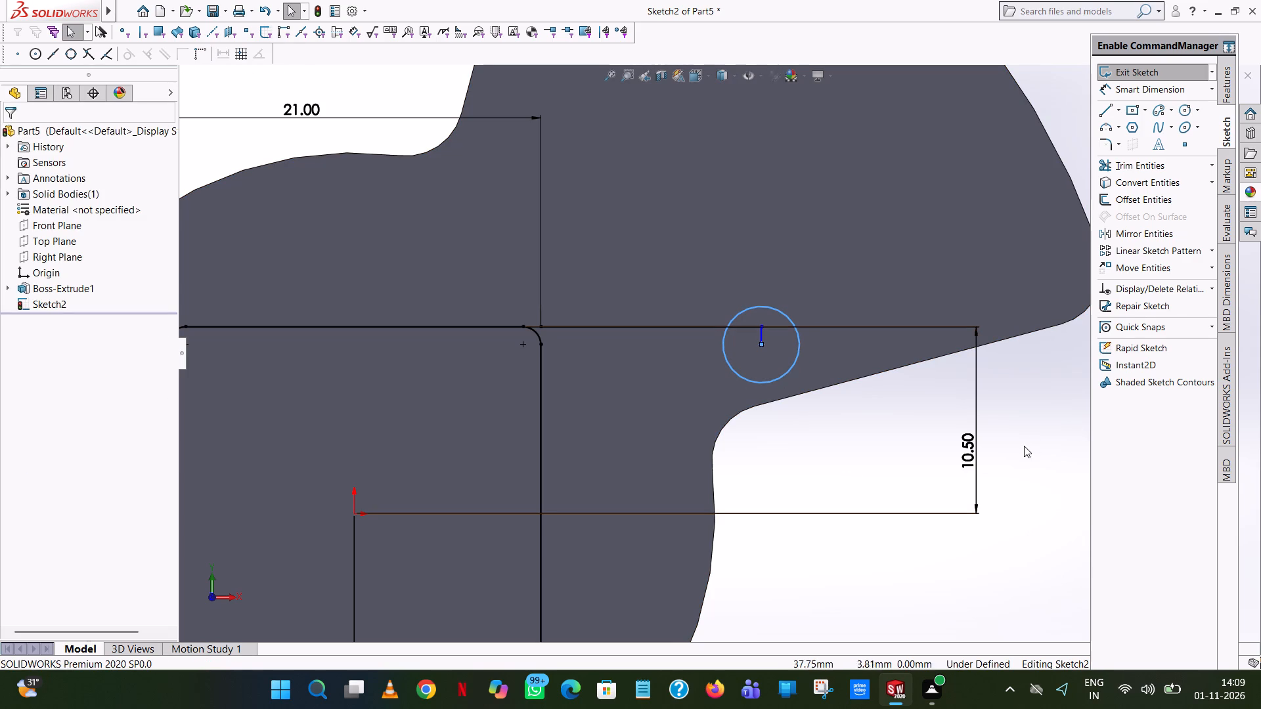
left_click(1043, 435)
left_click(1176, 158)
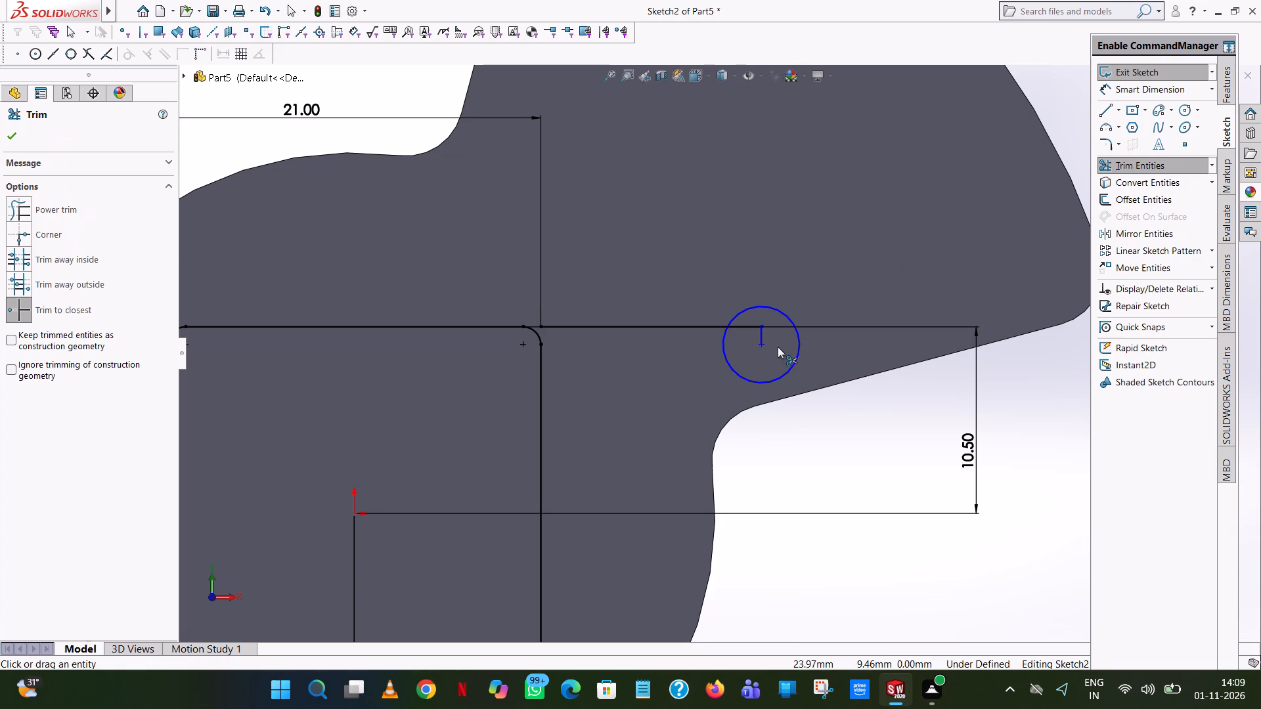
left_click(763, 344)
left_click(761, 328)
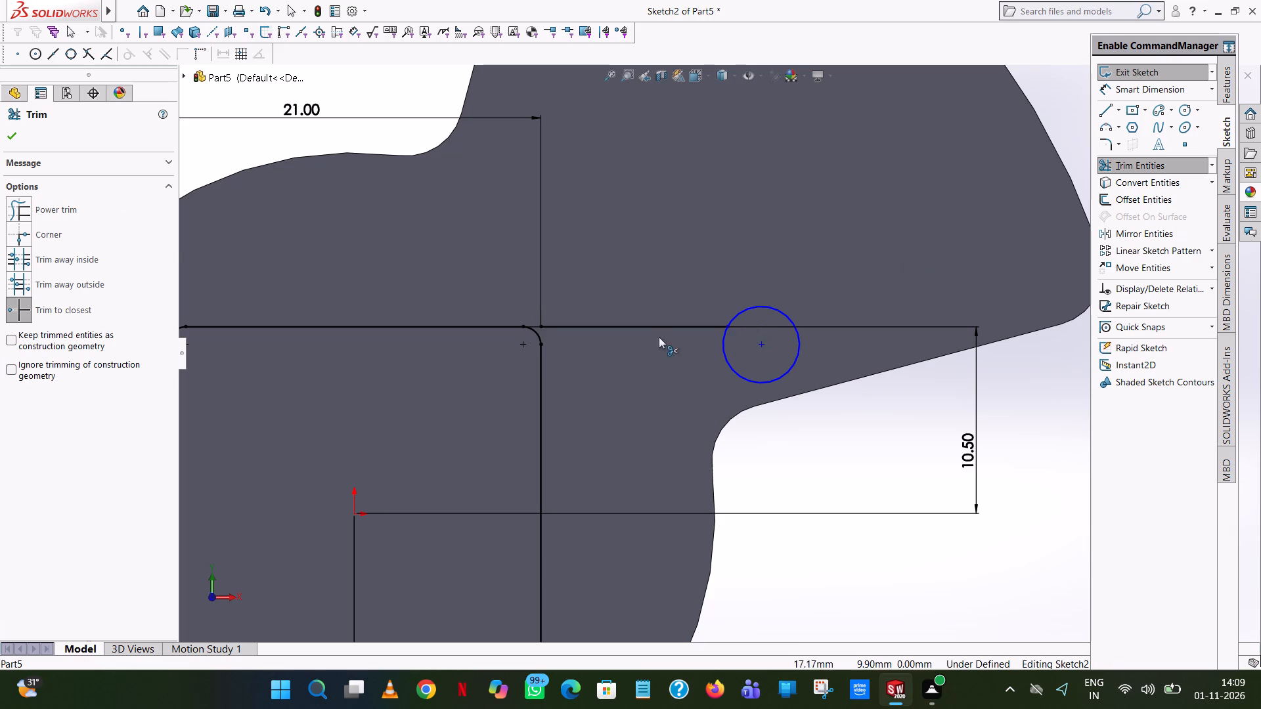
left_click(654, 327)
scroll(471, 255, "up", 6)
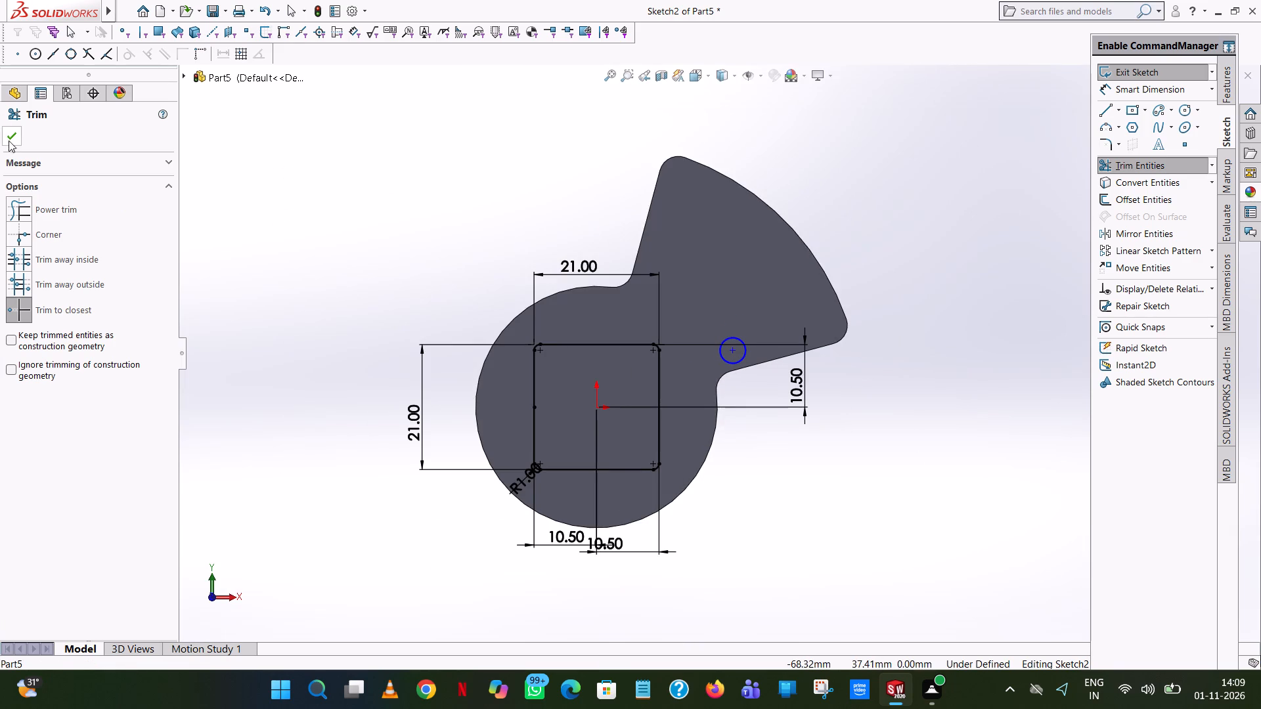
left_click(9, 139)
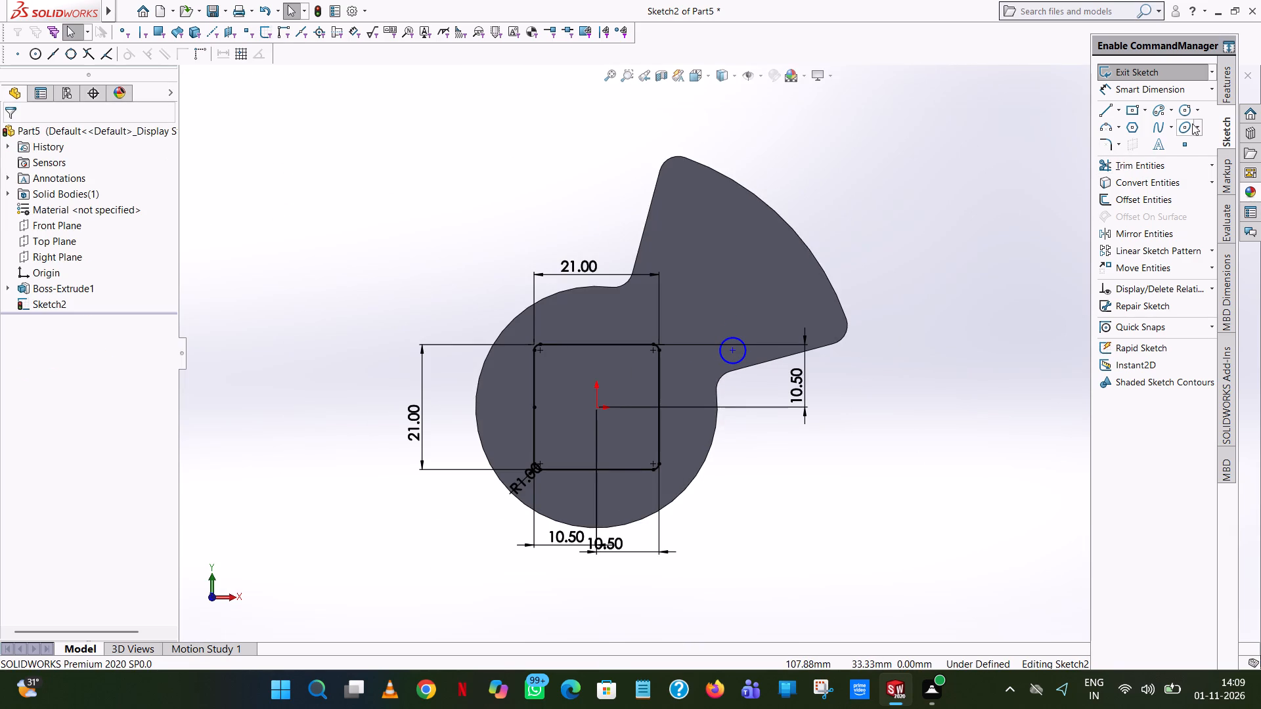
Dimension the diameter of the small circle.
left_click(1186, 102)
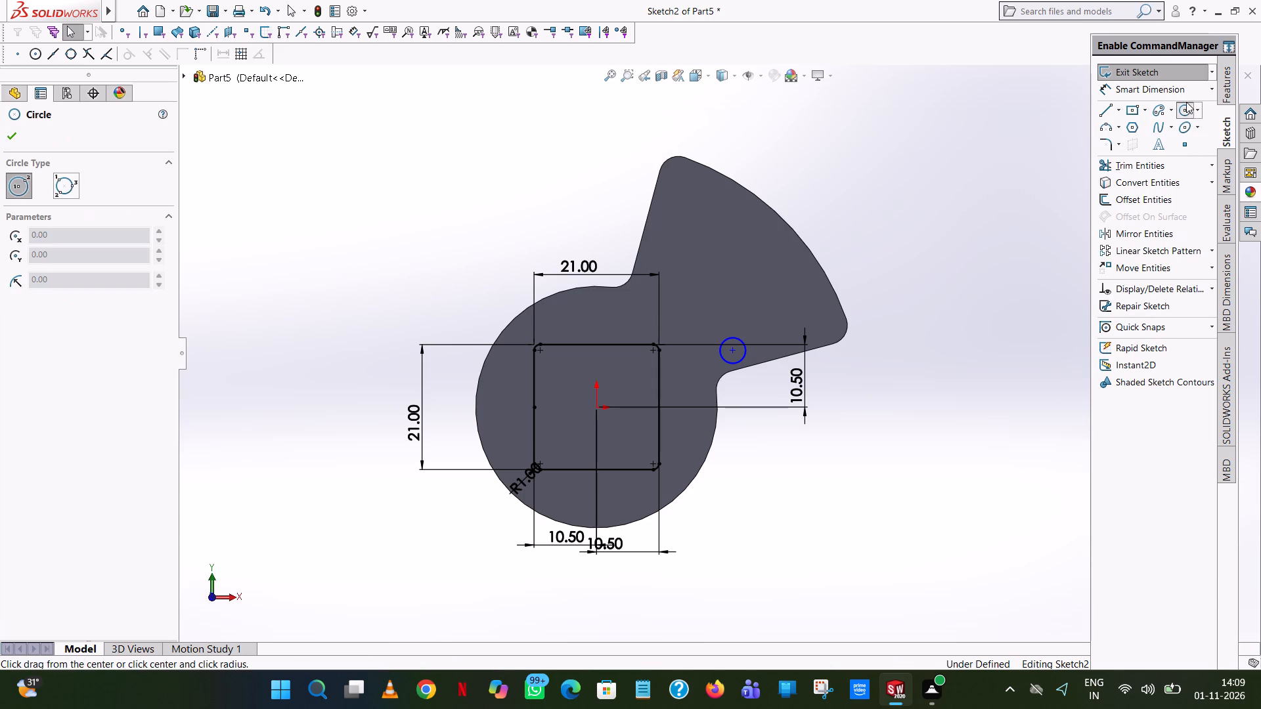
left_click(1162, 91)
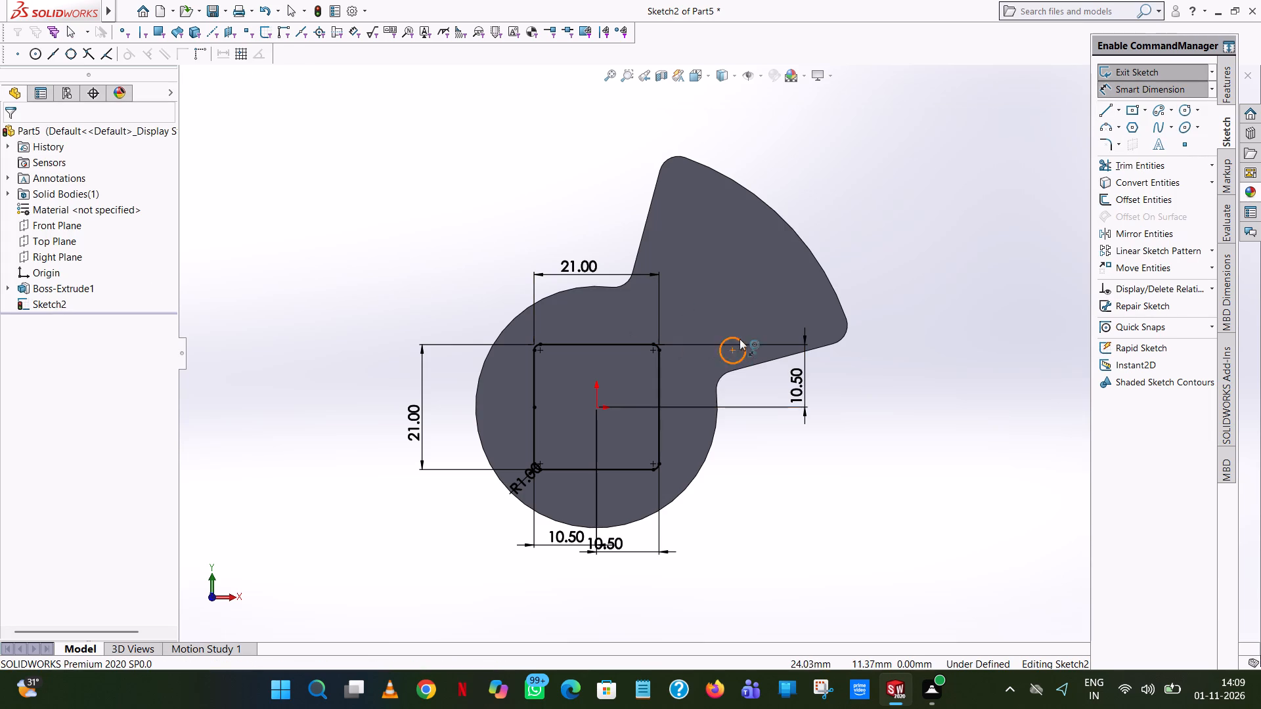
left_click(735, 337)
left_click(969, 146)
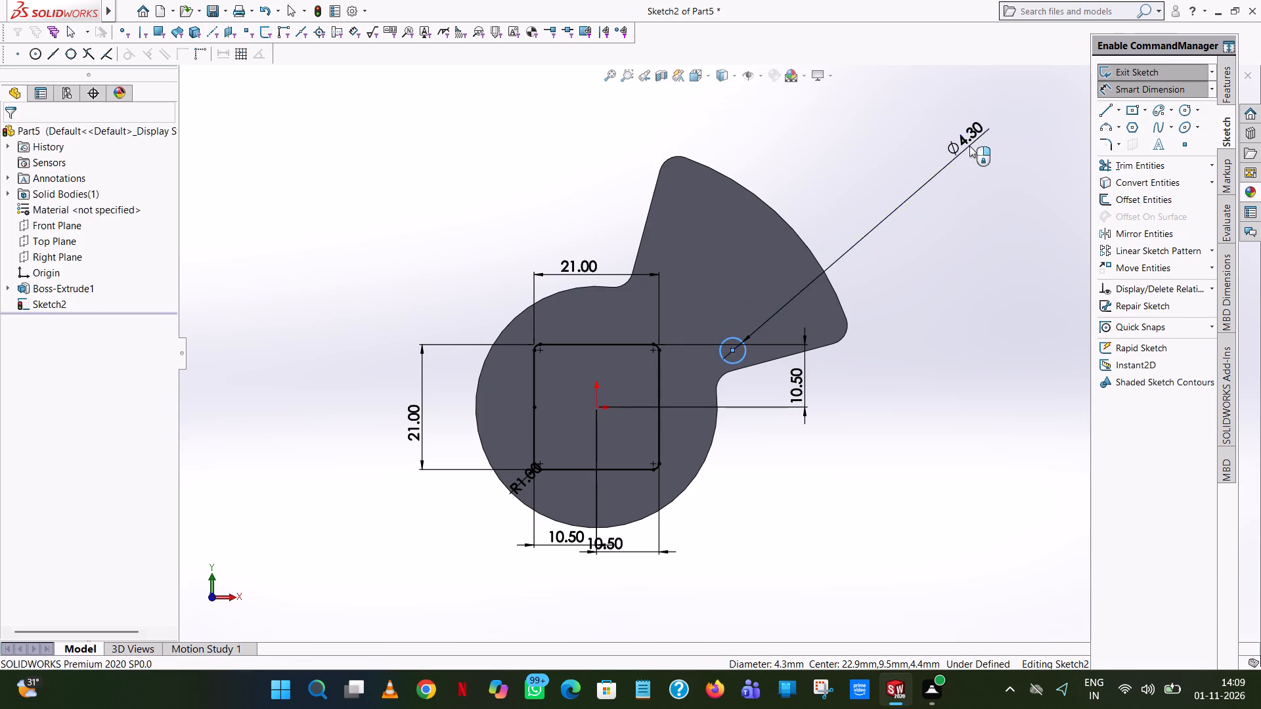
left_click(912, 124)
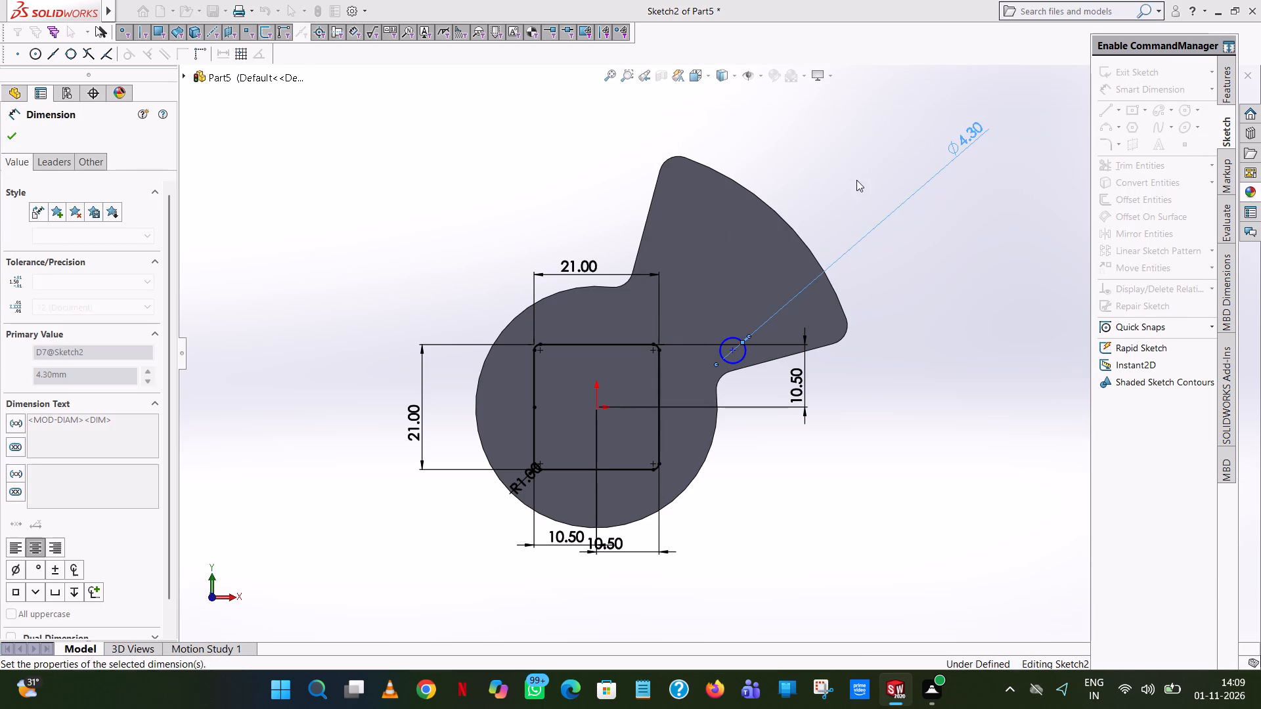
left_click(856, 180)
Dimension the vertical and horizontal distances between the small circle's centre and the origin to fully define the sketch.
left_click(734, 351)
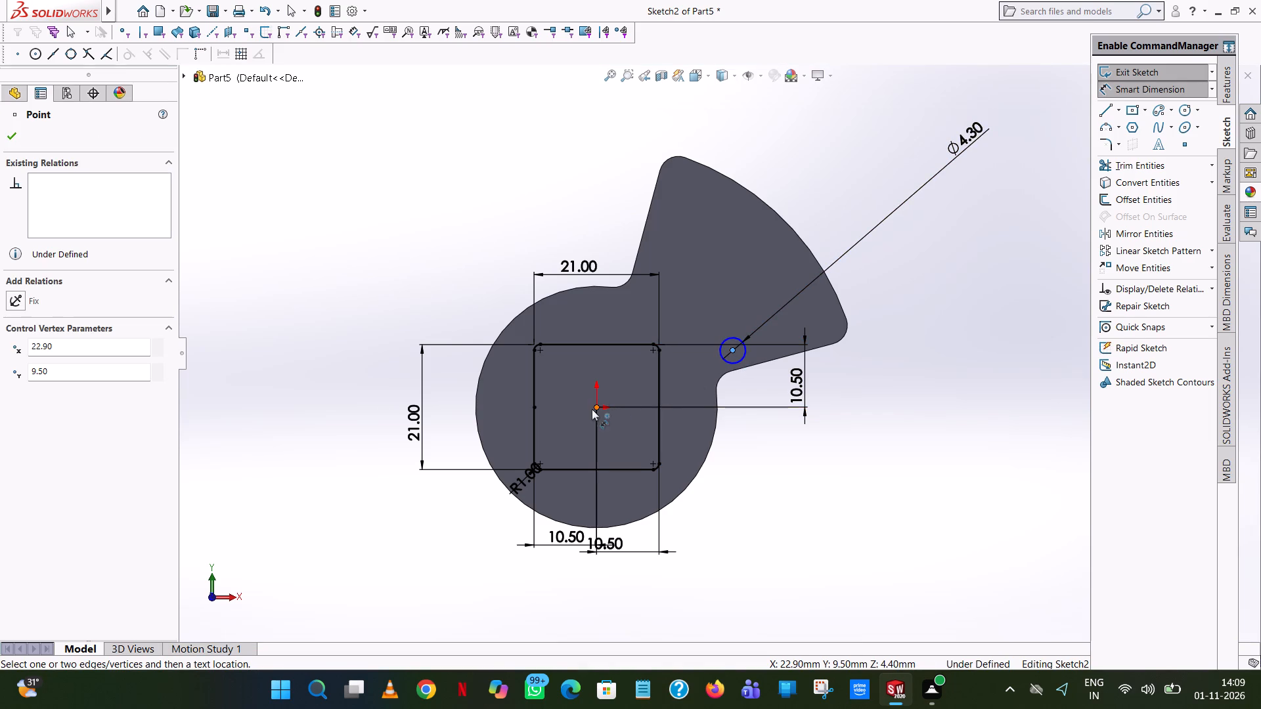
left_click(598, 405)
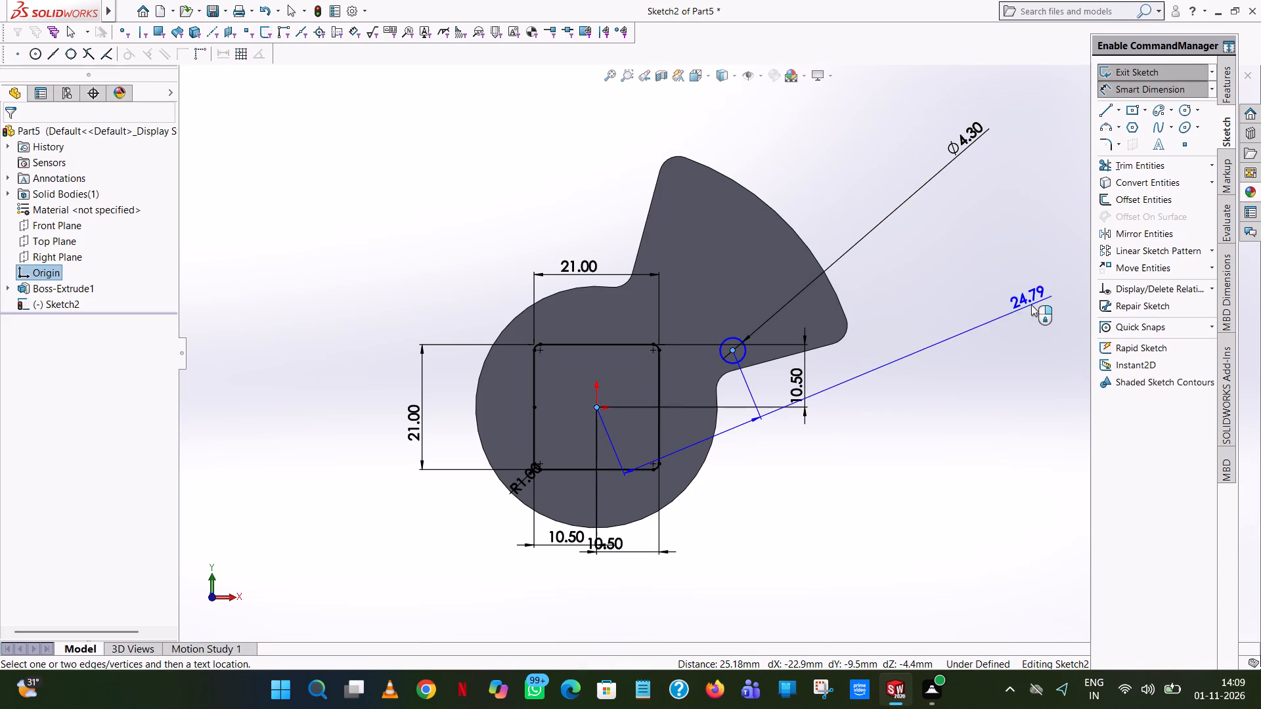
left_click(993, 372)
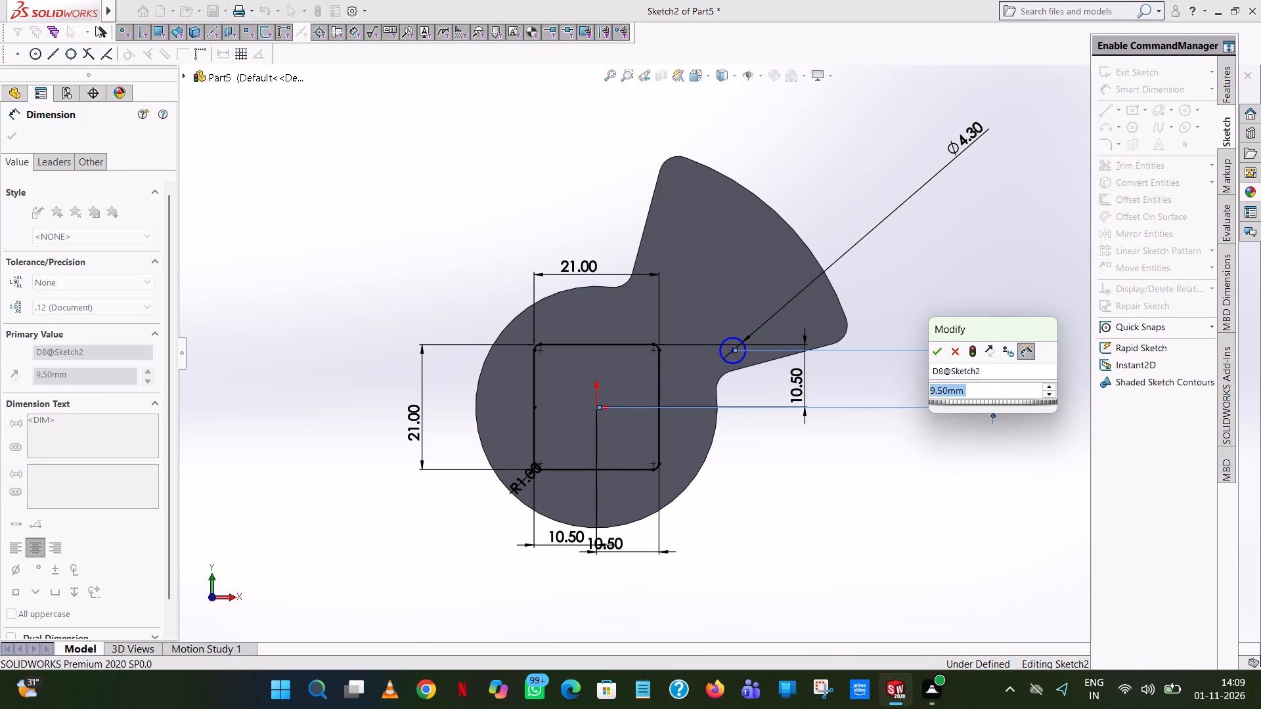
left_click(936, 354)
left_click(908, 242)
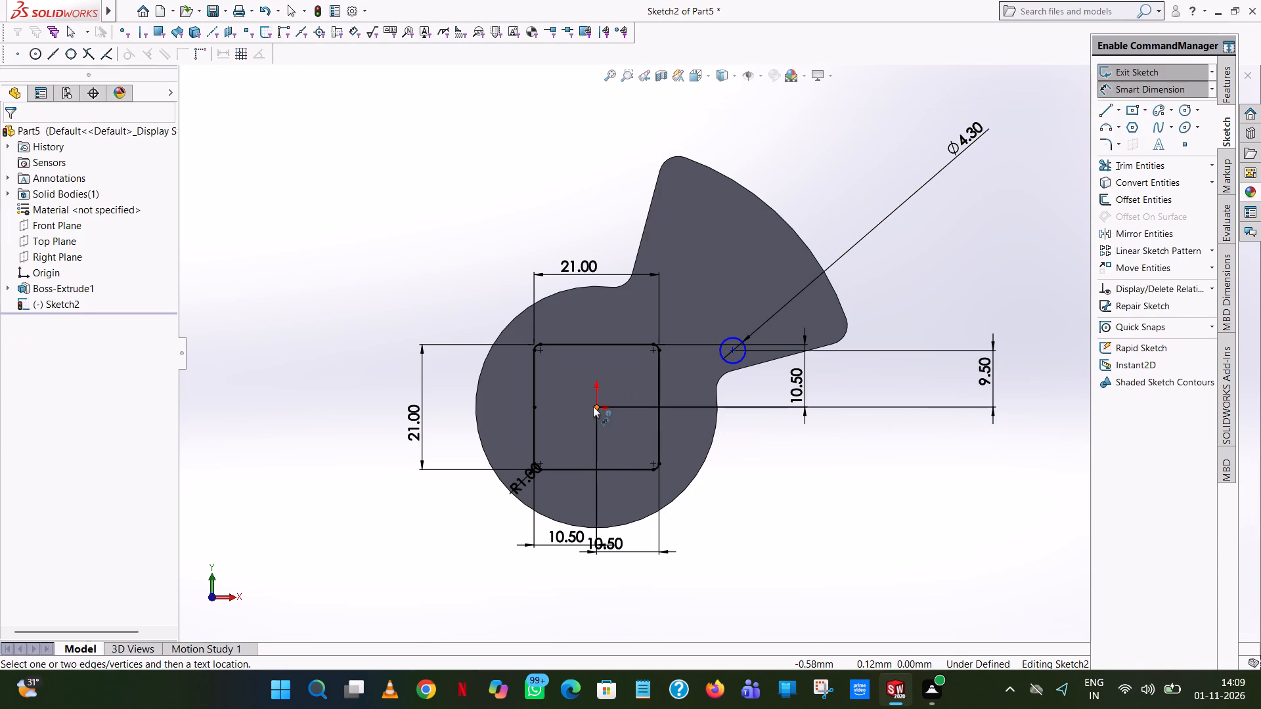
left_click(593, 406)
left_click(732, 349)
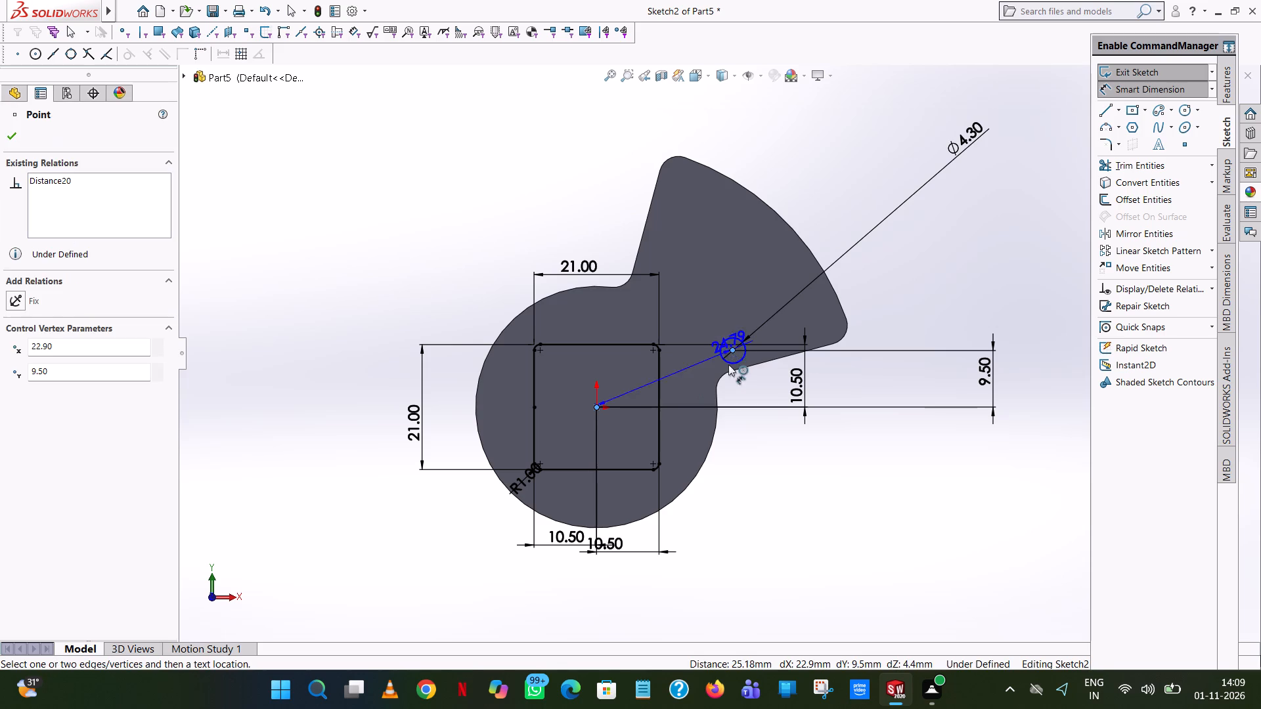
left_click(663, 603)
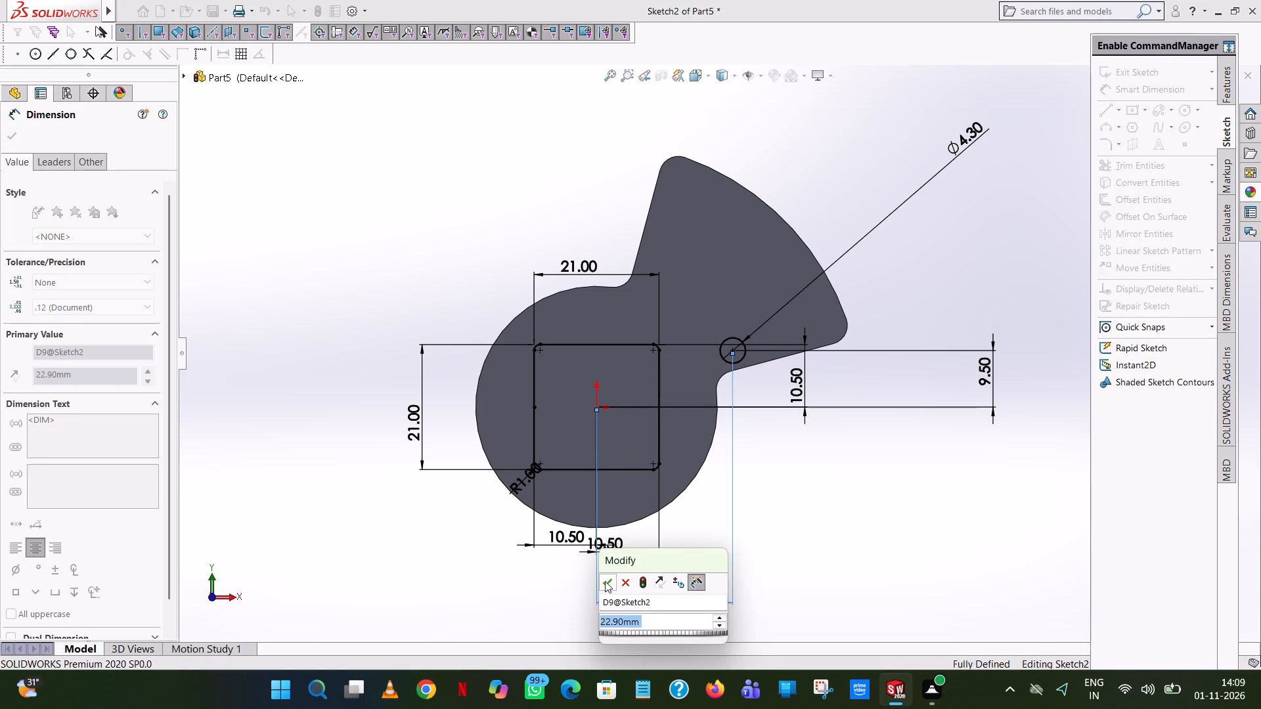
left_click(605, 581)
left_click(831, 486)
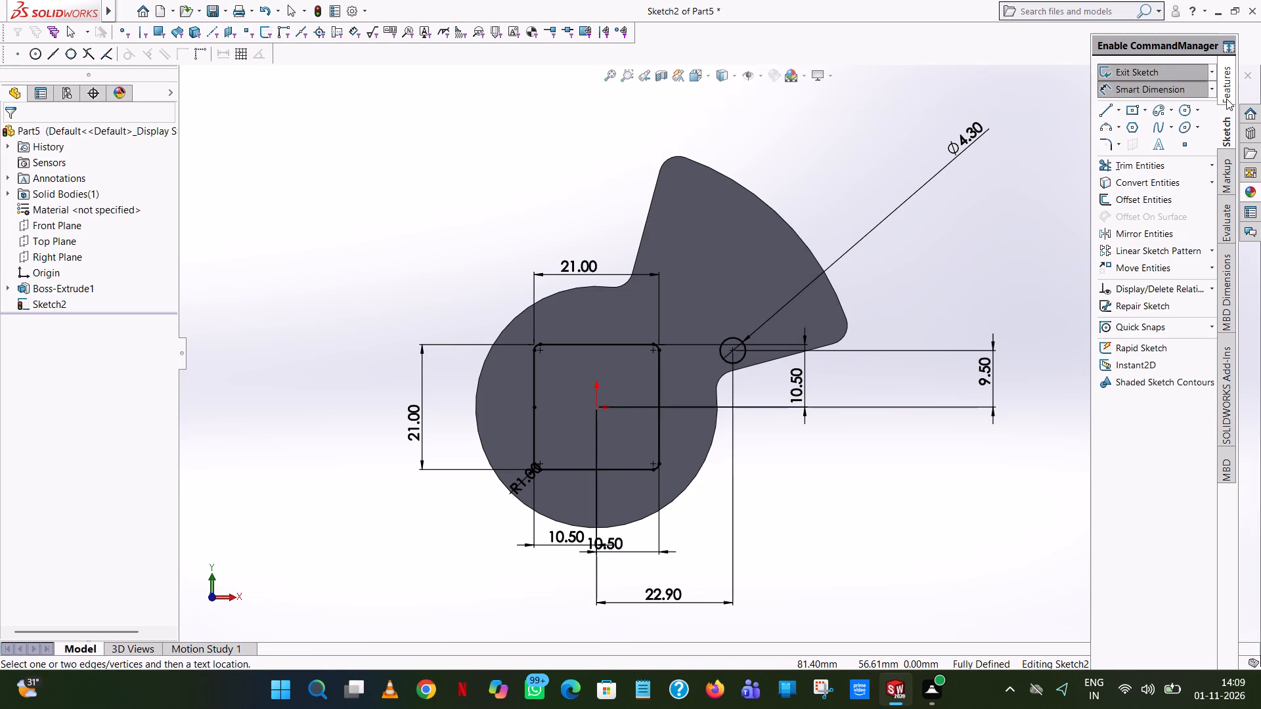
Cut-extrude the filleted square and the small circle through the plate with a blind depth of about 28.4 mm.
left_click(1226, 98)
left_click(1130, 162)
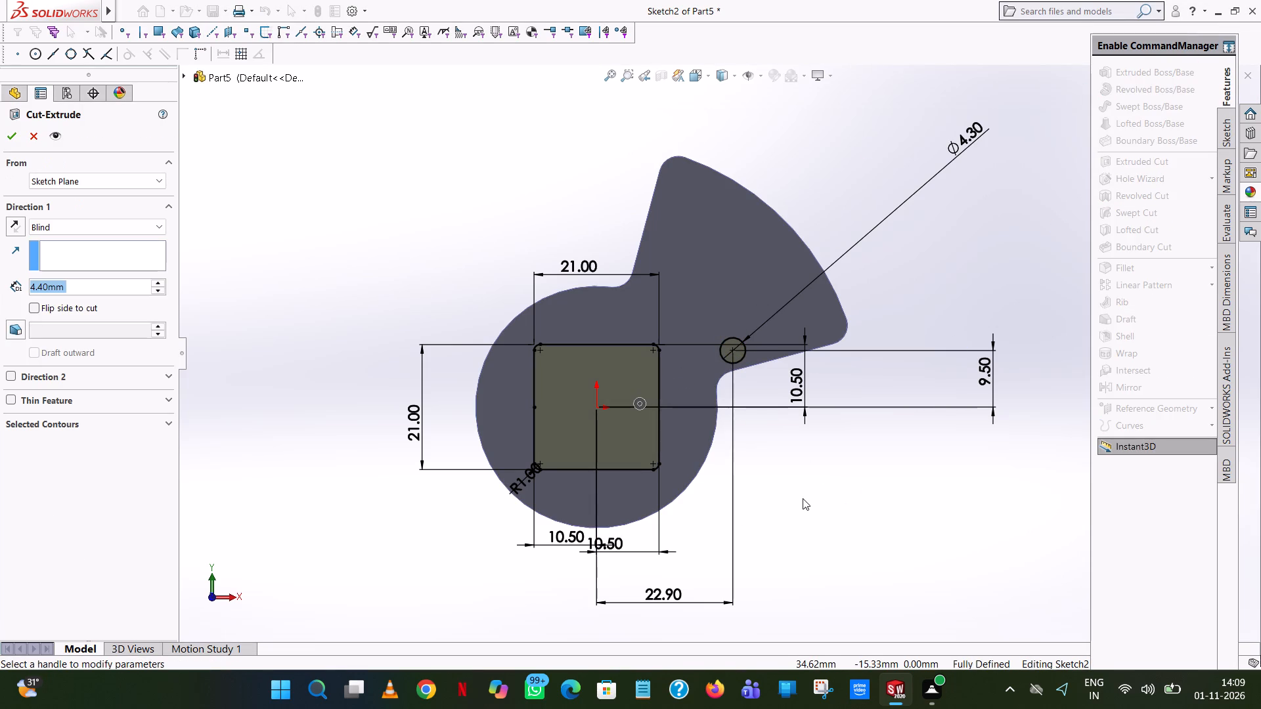
middle_click_drag(803, 498, 812, 197)
scroll(803, 469, "up", 1)
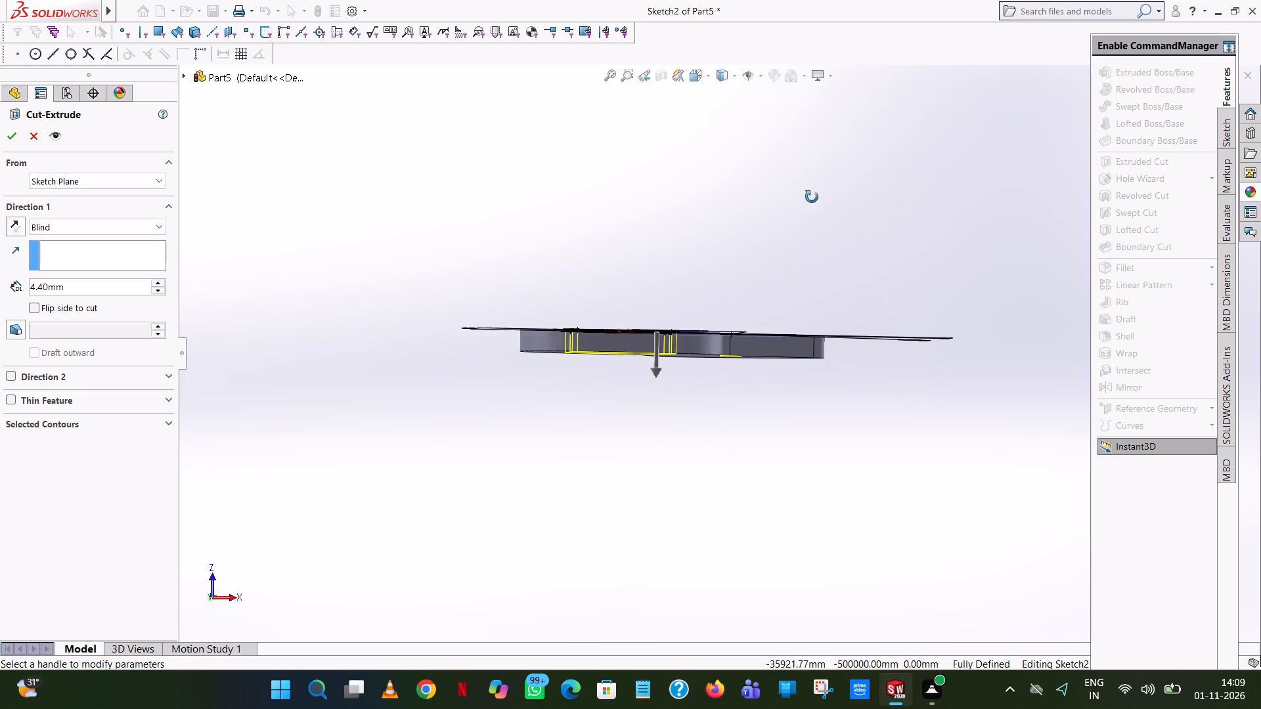
middle_click_drag(812, 197, 798, 203)
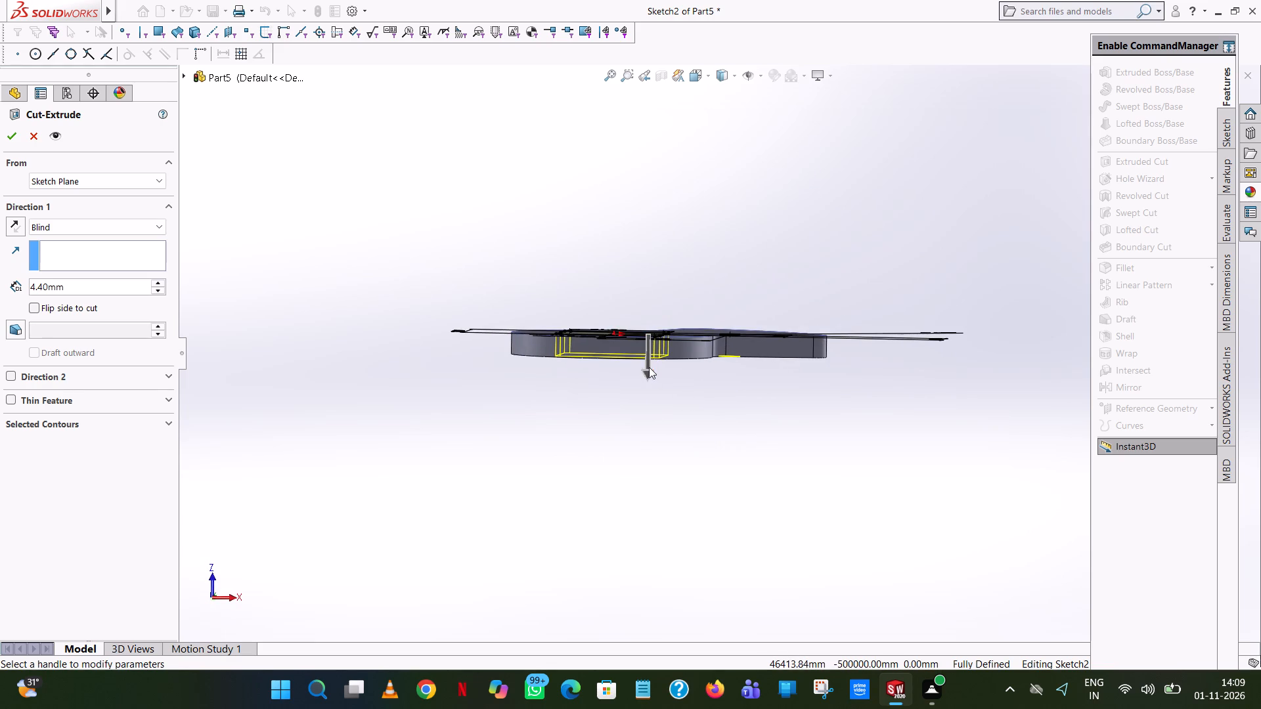
left_click_drag(644, 374, 623, 479)
left_click(10, 133)
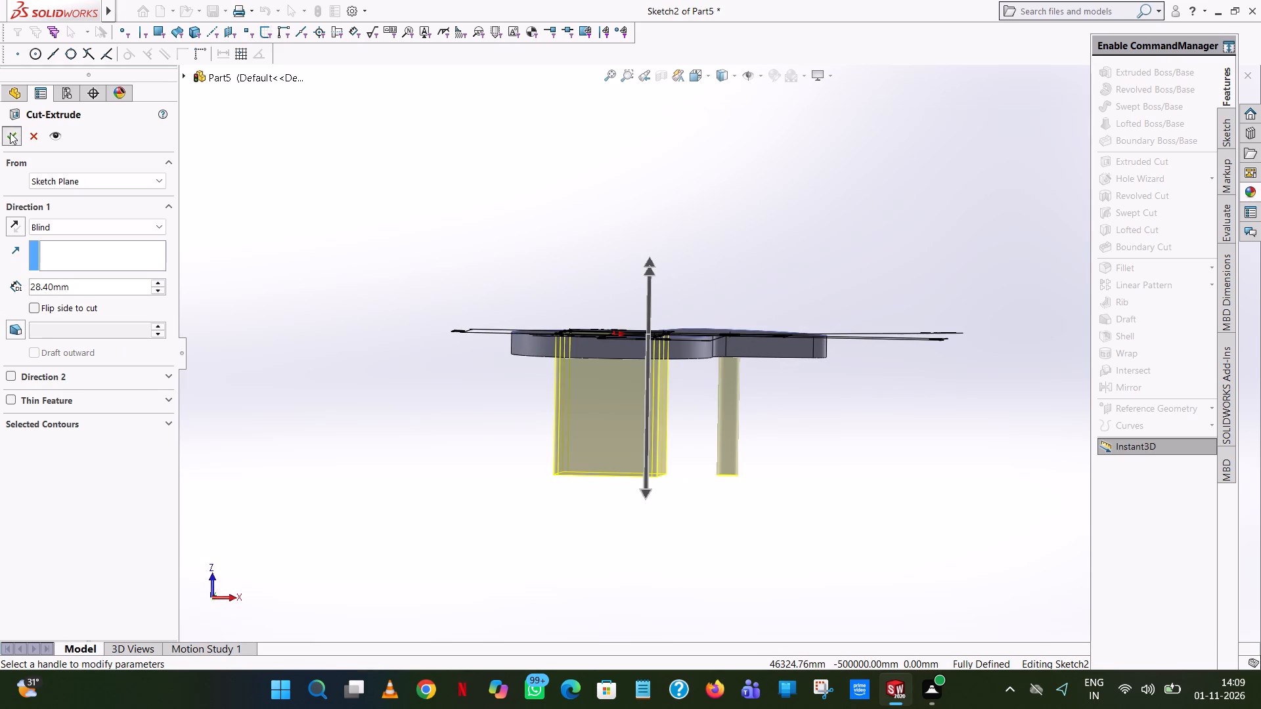
left_click(747, 207)
Examine the square and round cutouts in the plate from different angles.
scroll(736, 205, "up", 1)
middle_click_drag(737, 212, 747, 512)
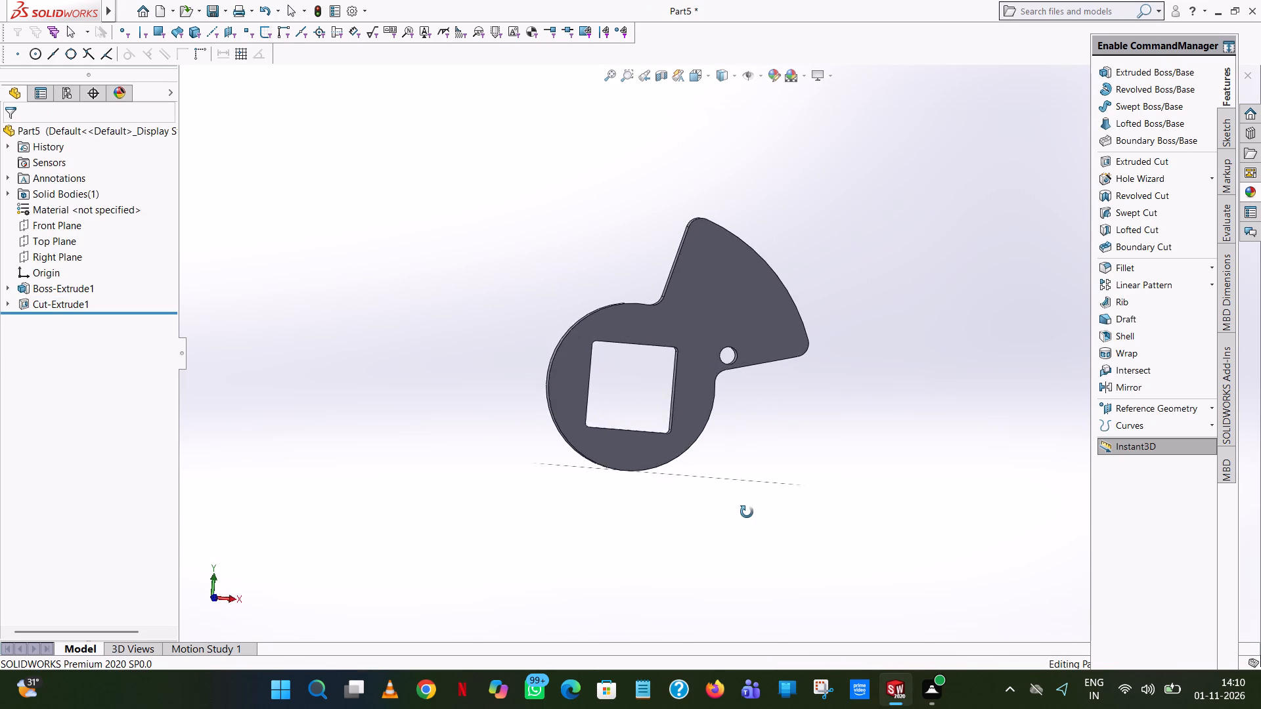
middle_click_drag(747, 512, 830, 369)
scroll(753, 507, "up", 1)
scroll(791, 339, "down", 1)
middle_click_drag(723, 284, 623, 420)
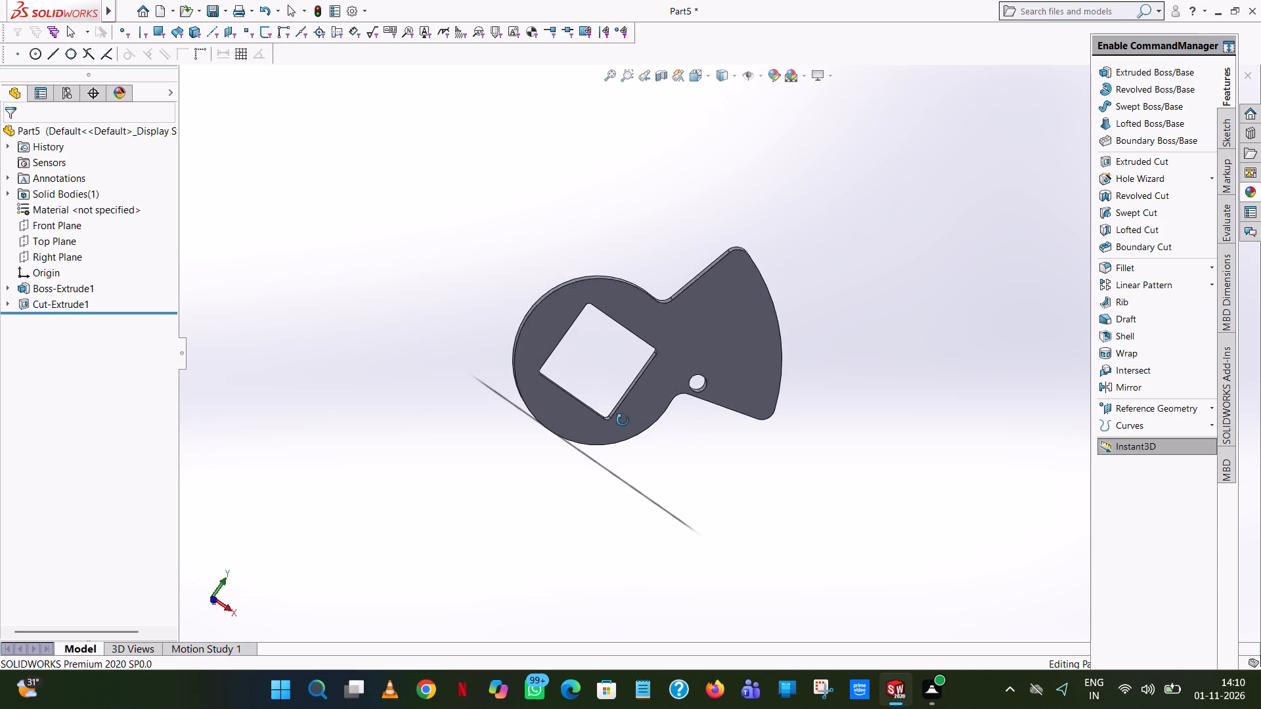
middle_click_drag(623, 420, 601, 330)
scroll(625, 416, "up", 1)
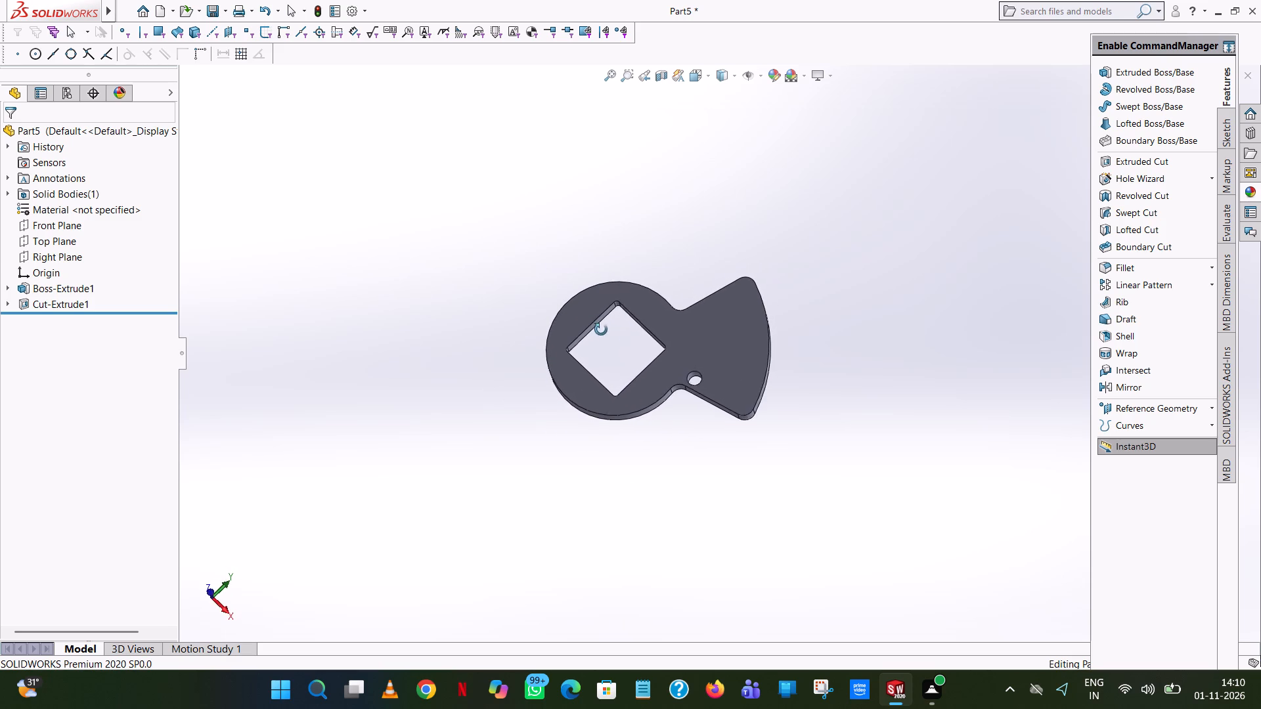
middle_click_drag(601, 330, 596, 349)
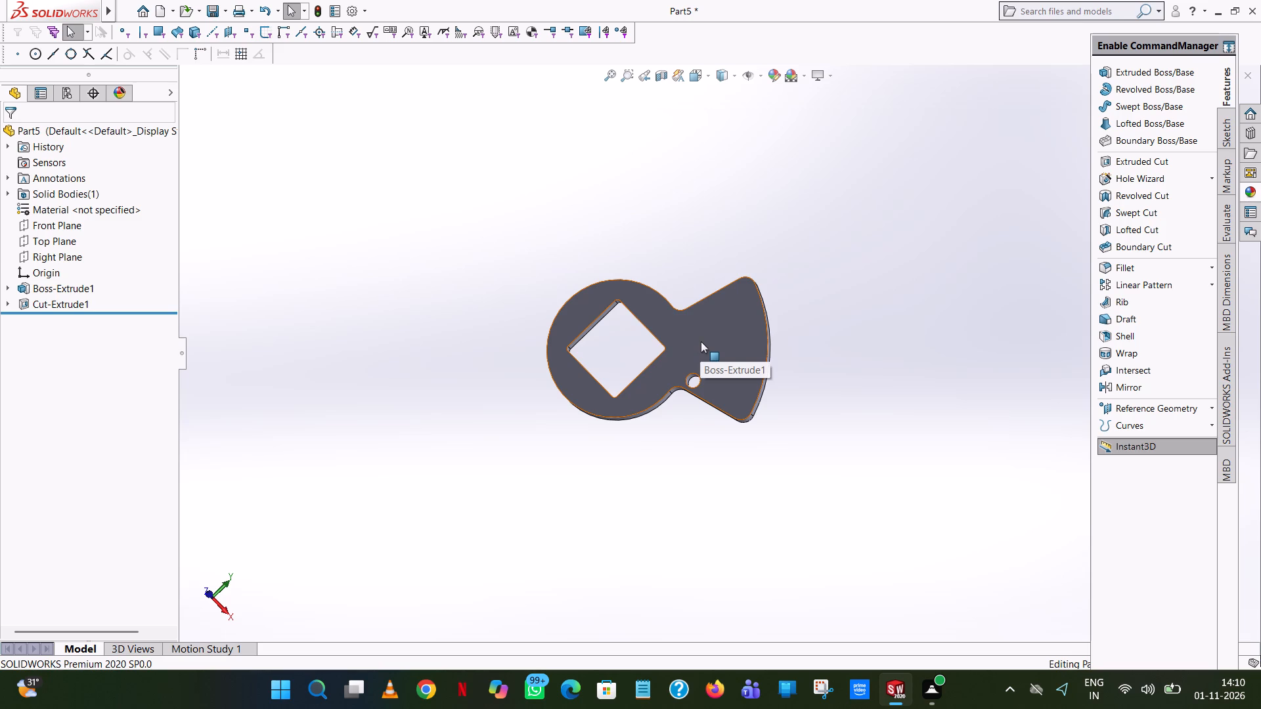
Change the whole part's colour to the standard light orange swatch with red 252 and green 188.
left_click(701, 341)
right_click(701, 341)
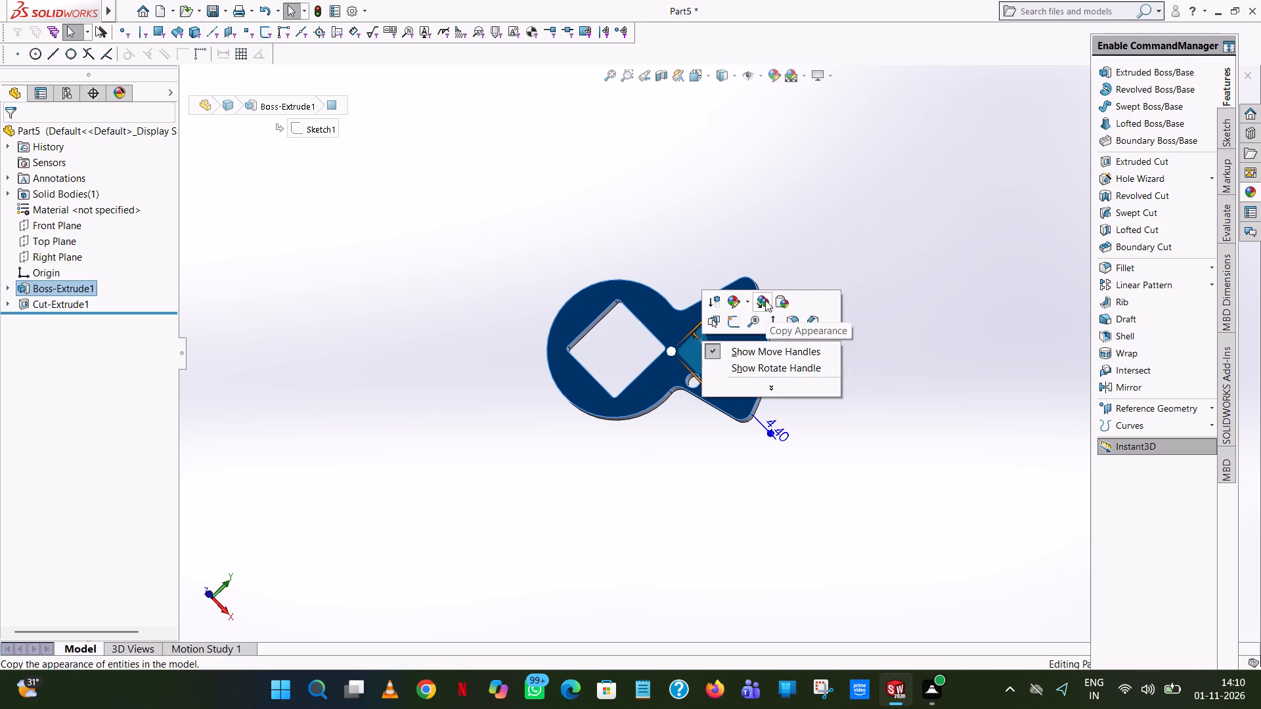
left_click(742, 306)
left_click(770, 377)
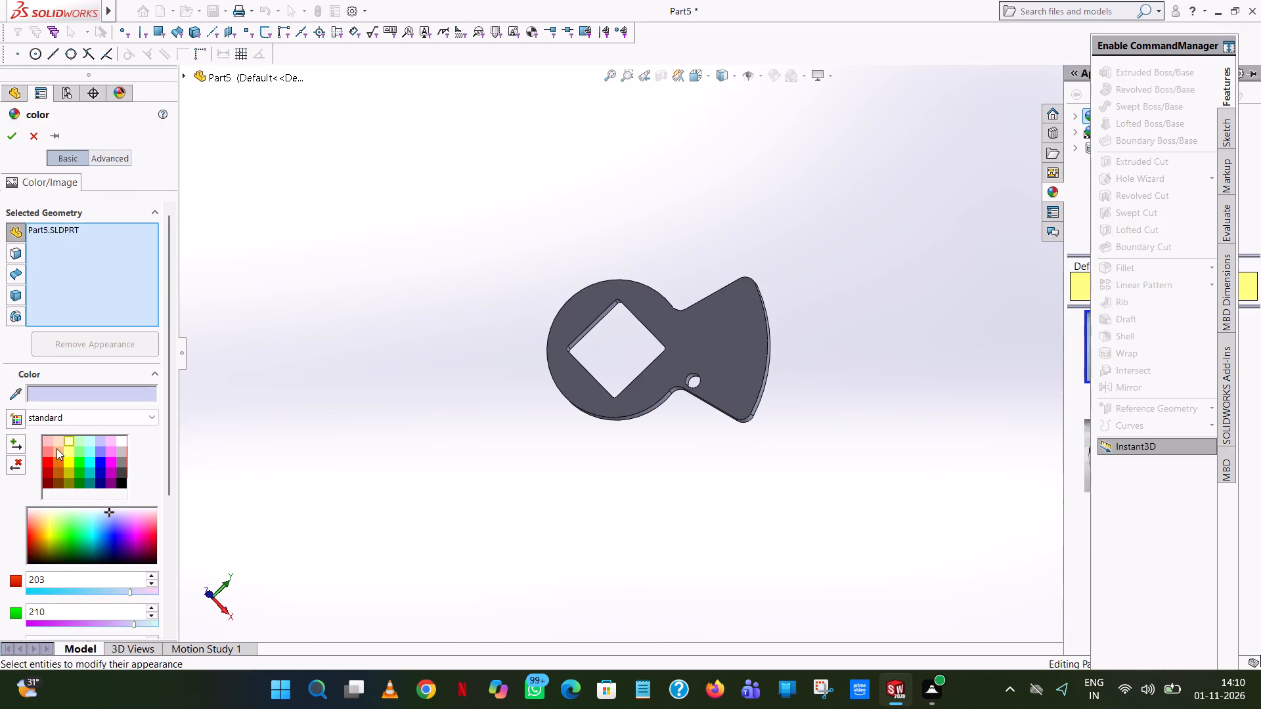
left_click(56, 448)
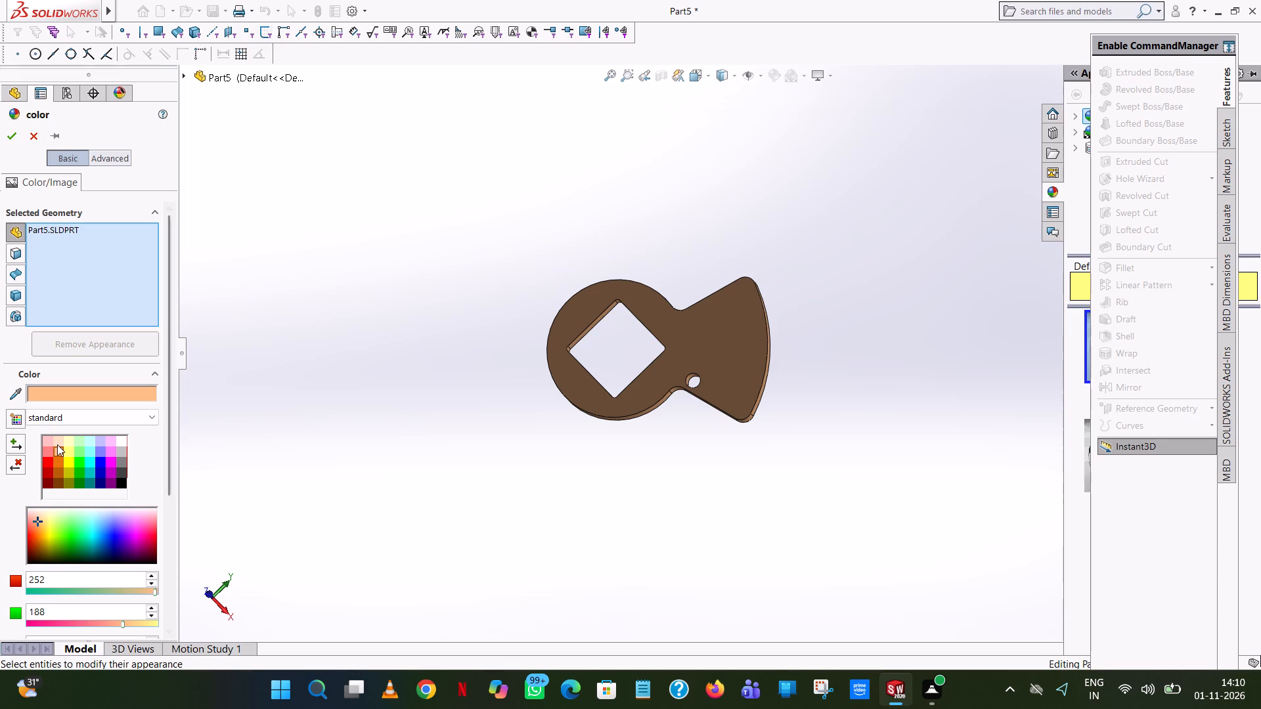
left_click(57, 444)
left_click(58, 451)
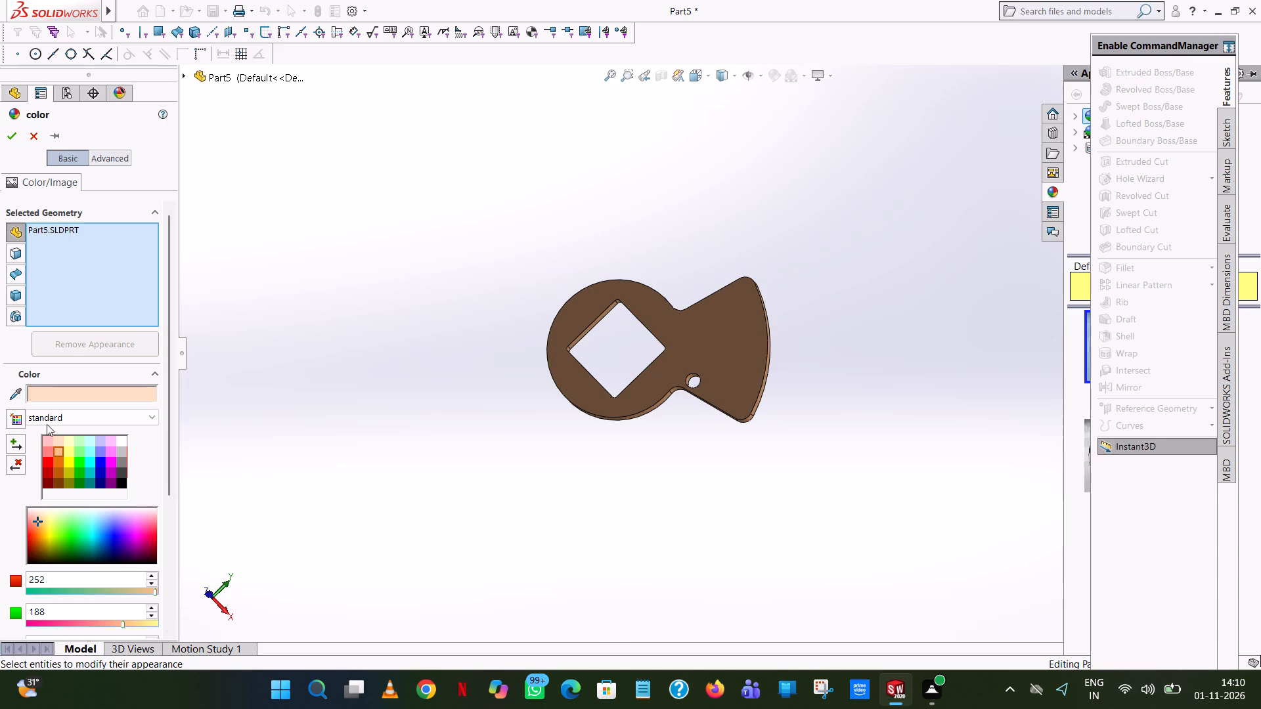
left_click(12, 139)
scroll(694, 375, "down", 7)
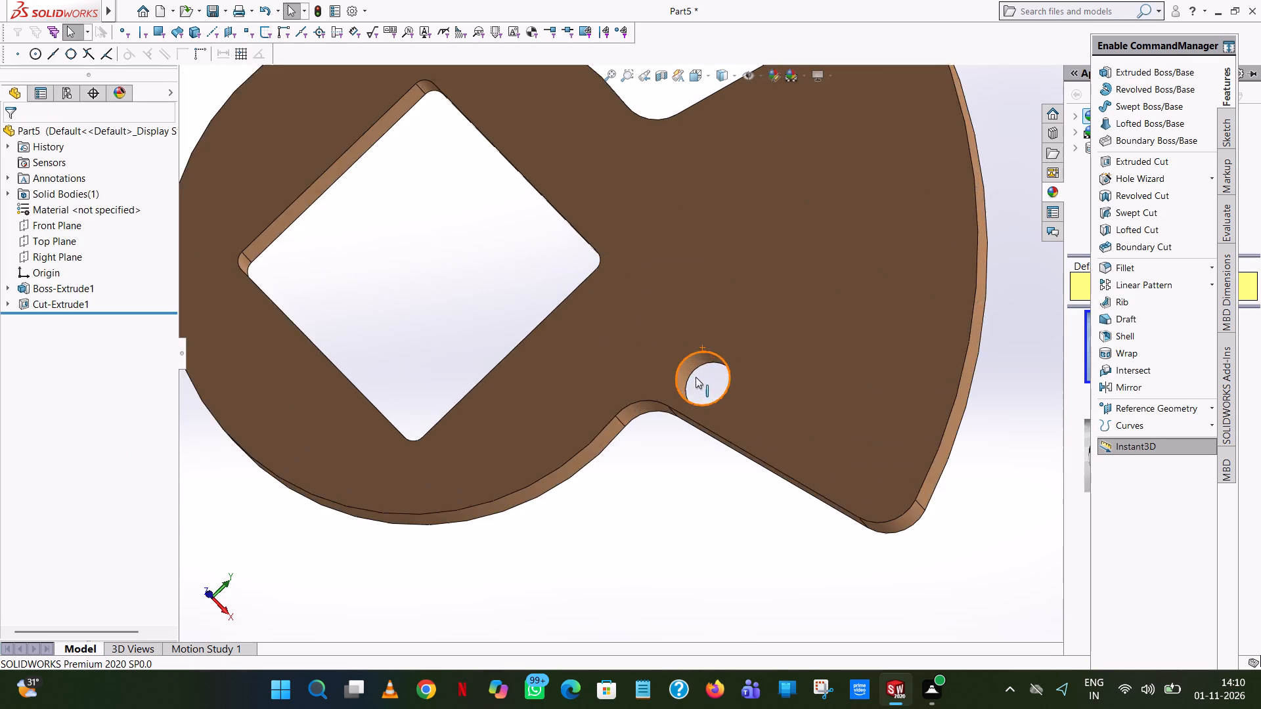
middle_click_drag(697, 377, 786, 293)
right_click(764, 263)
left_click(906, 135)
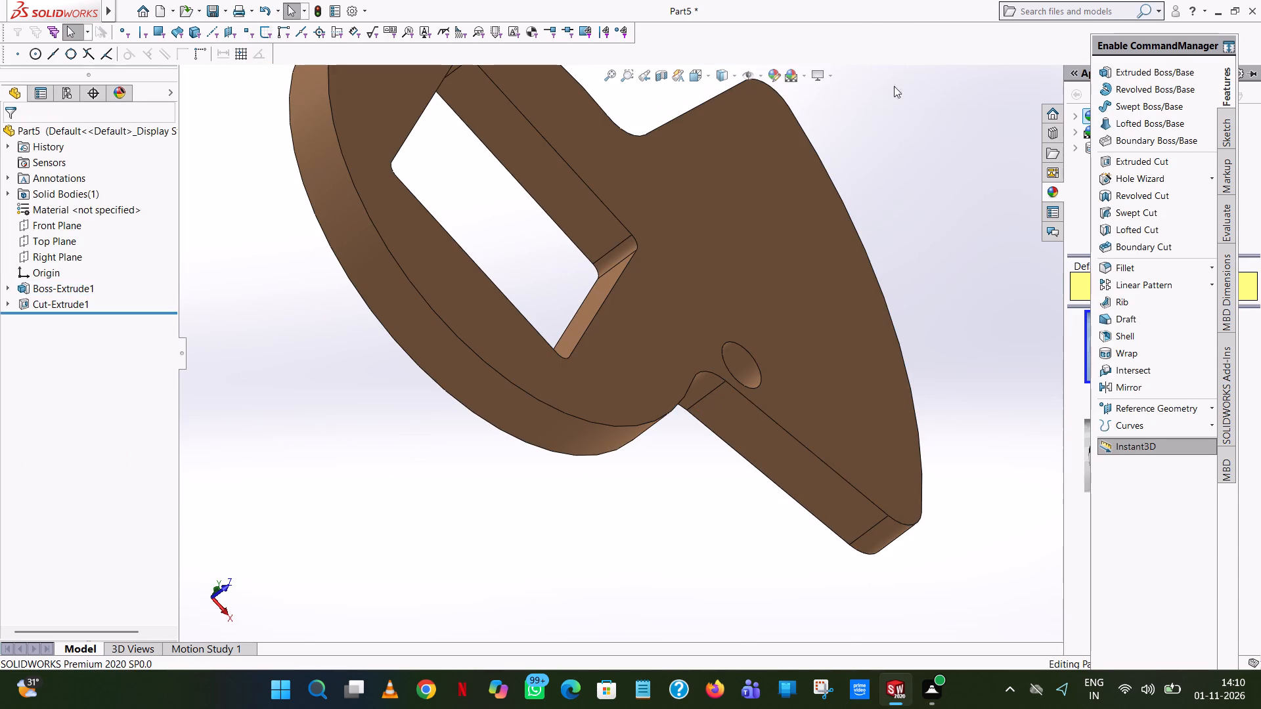
Save the part as "lock lever" in the water control valve folder.
left_click(210, 12)
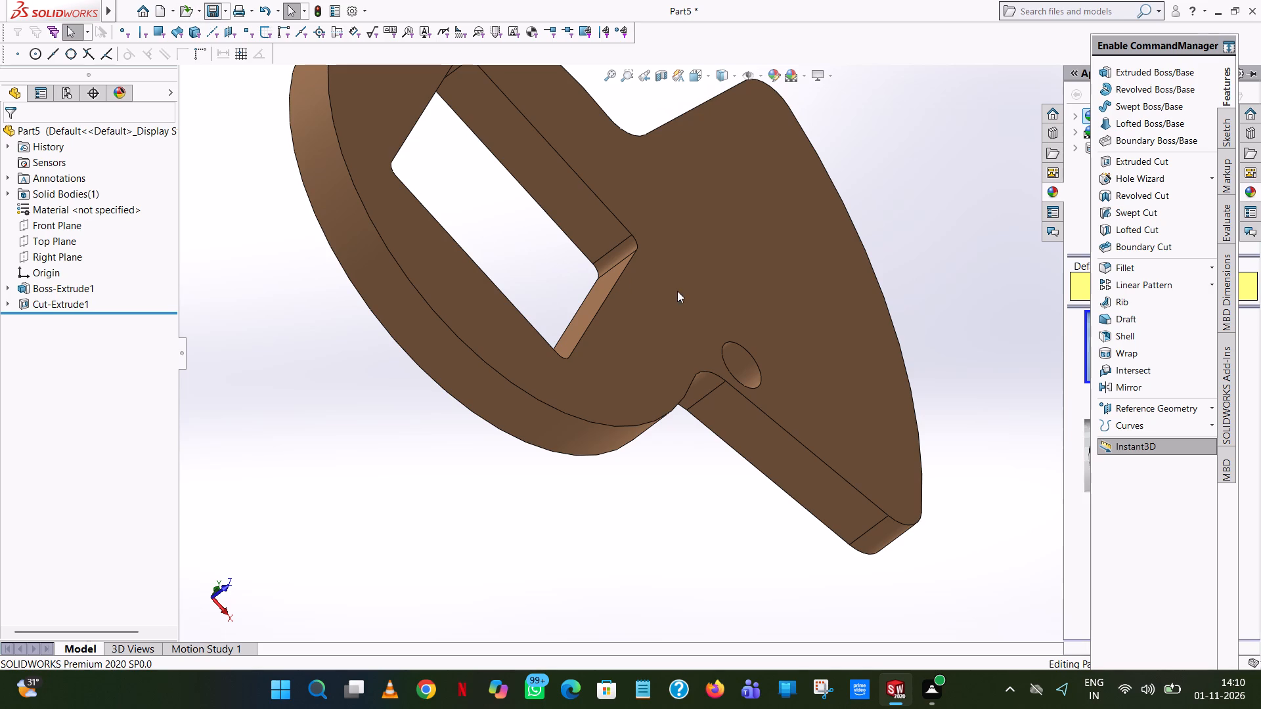
type("locklever")
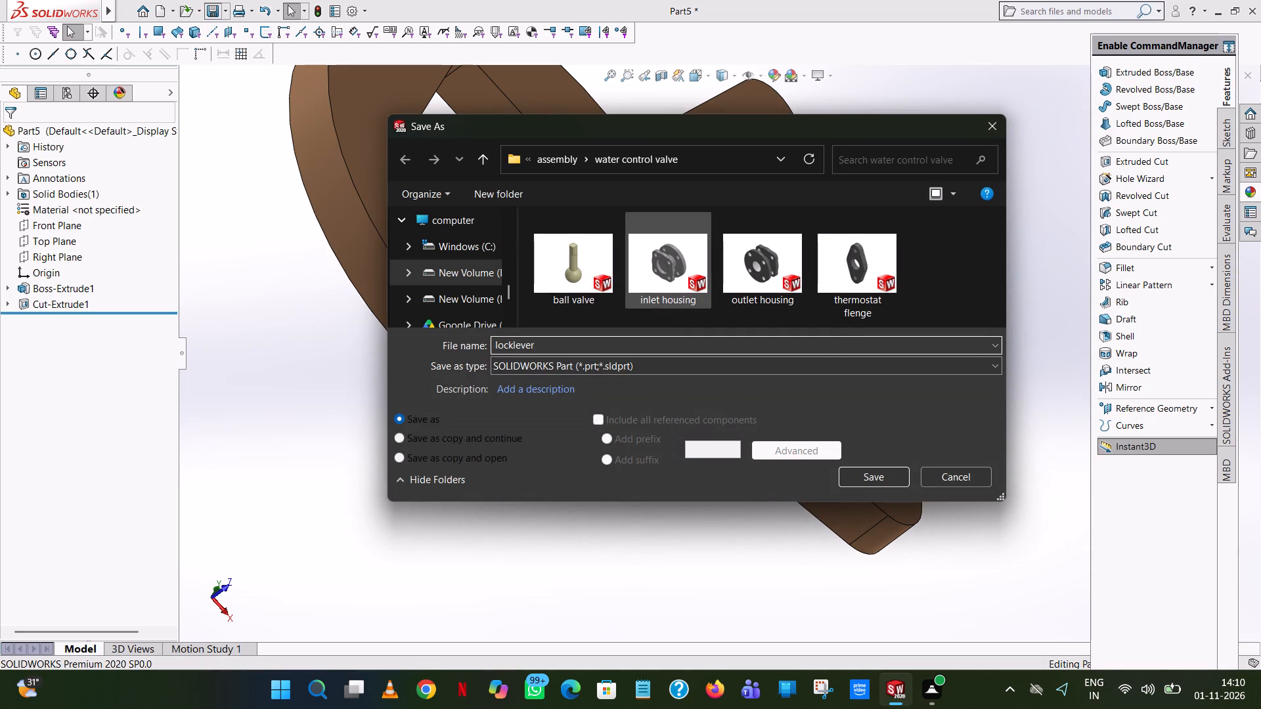
key("BackSpace")
key("BackSpace")
key("BackSpace")
key("BackSpace")
key("BackSpace")
key("space")
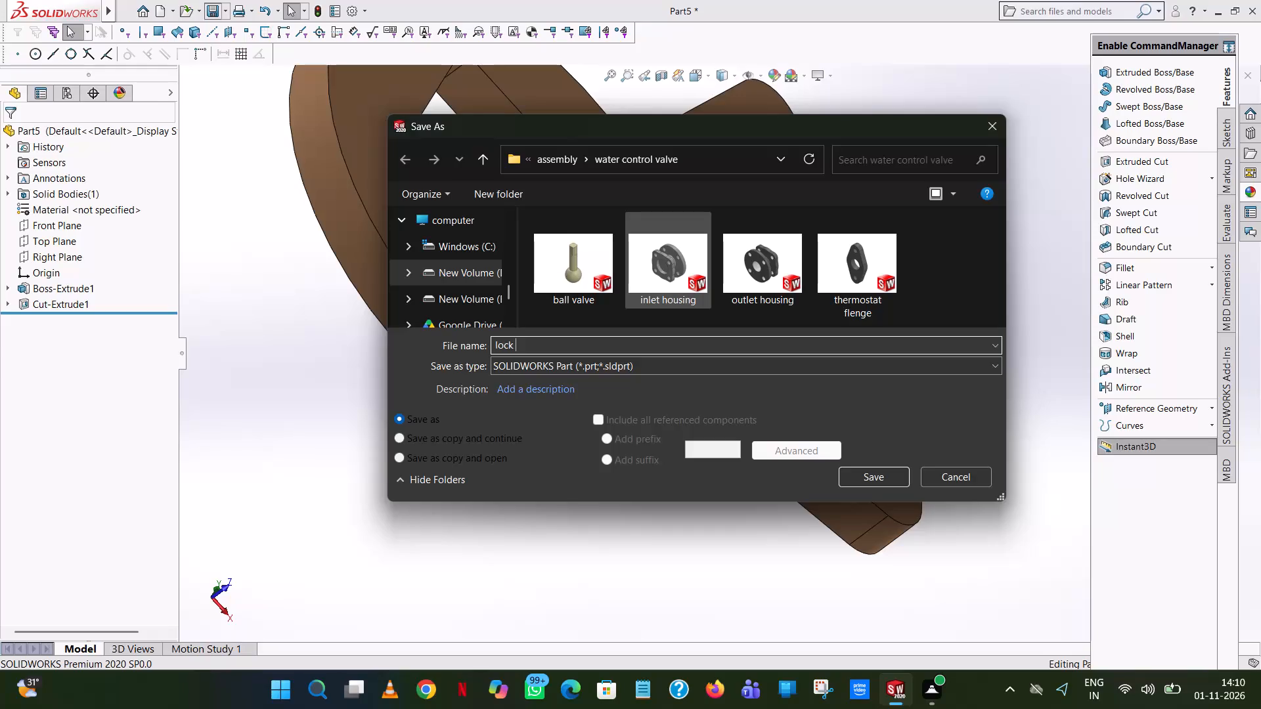
type("lever")
left_click(863, 473)
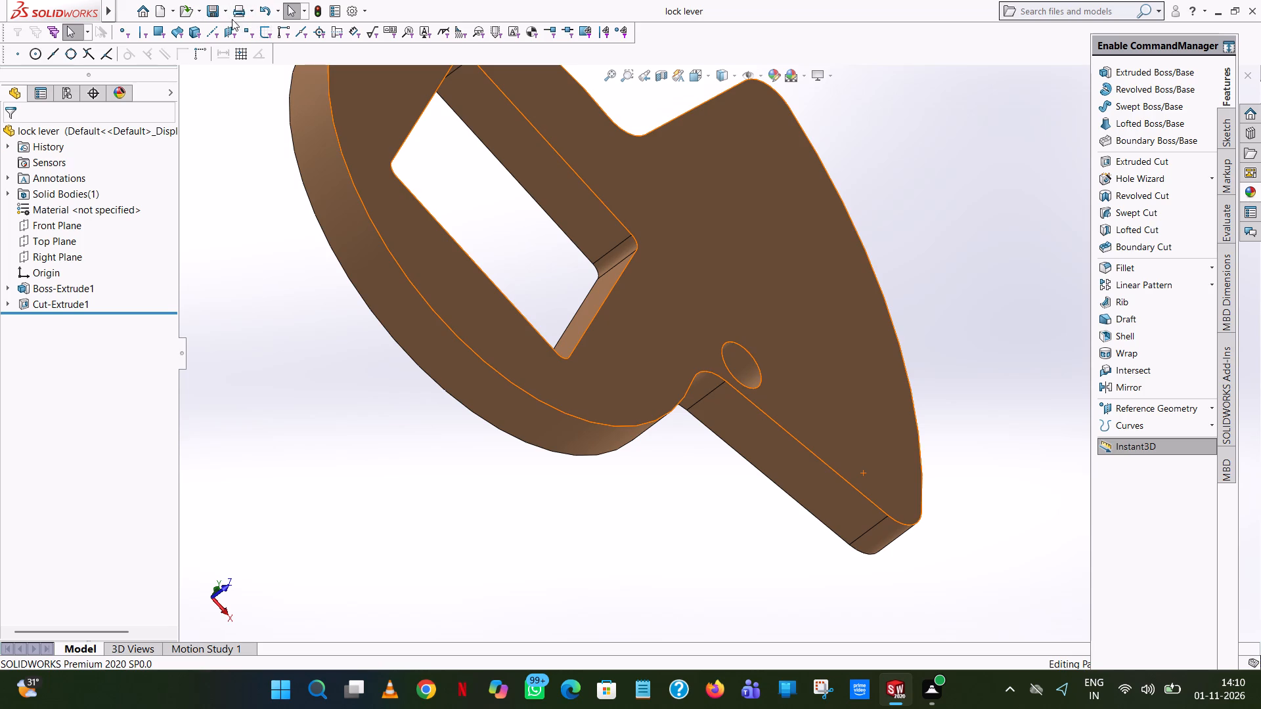
Export the lock lever part as a PDF named "lock lever" in the water control valve folder.
left_click(227, 14)
left_click(252, 46)
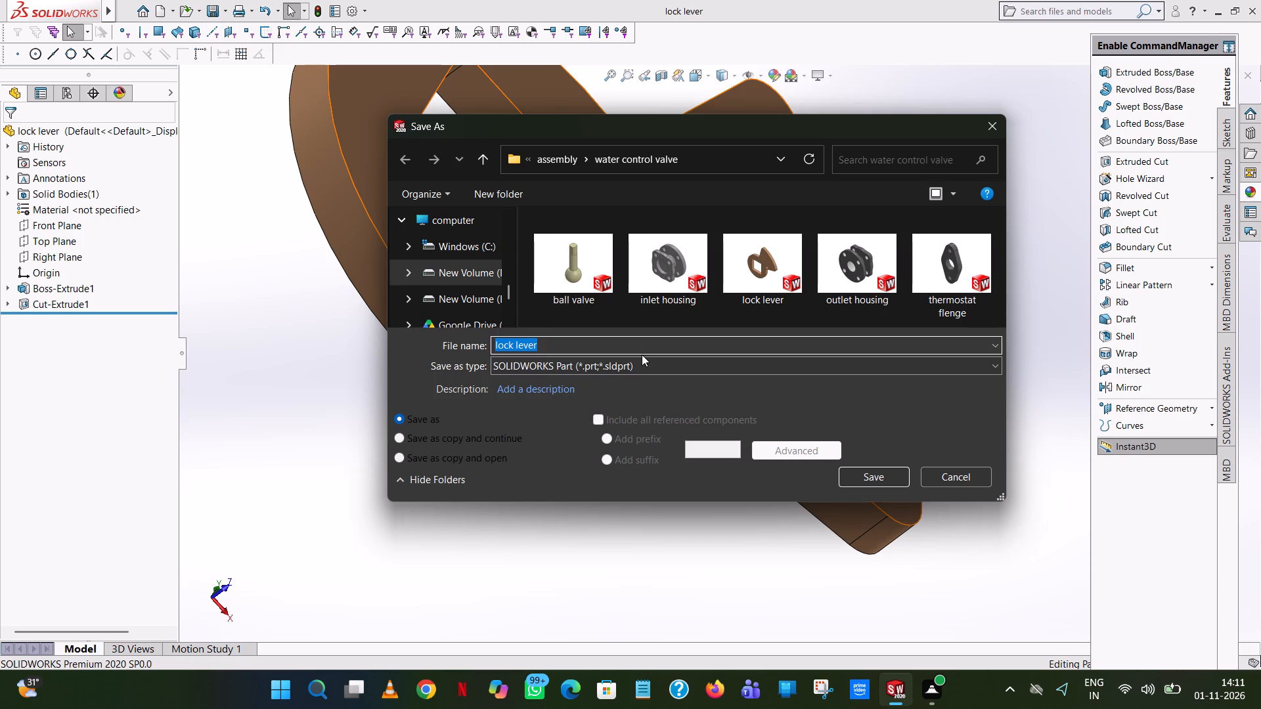
left_click(630, 364)
left_click(659, 97)
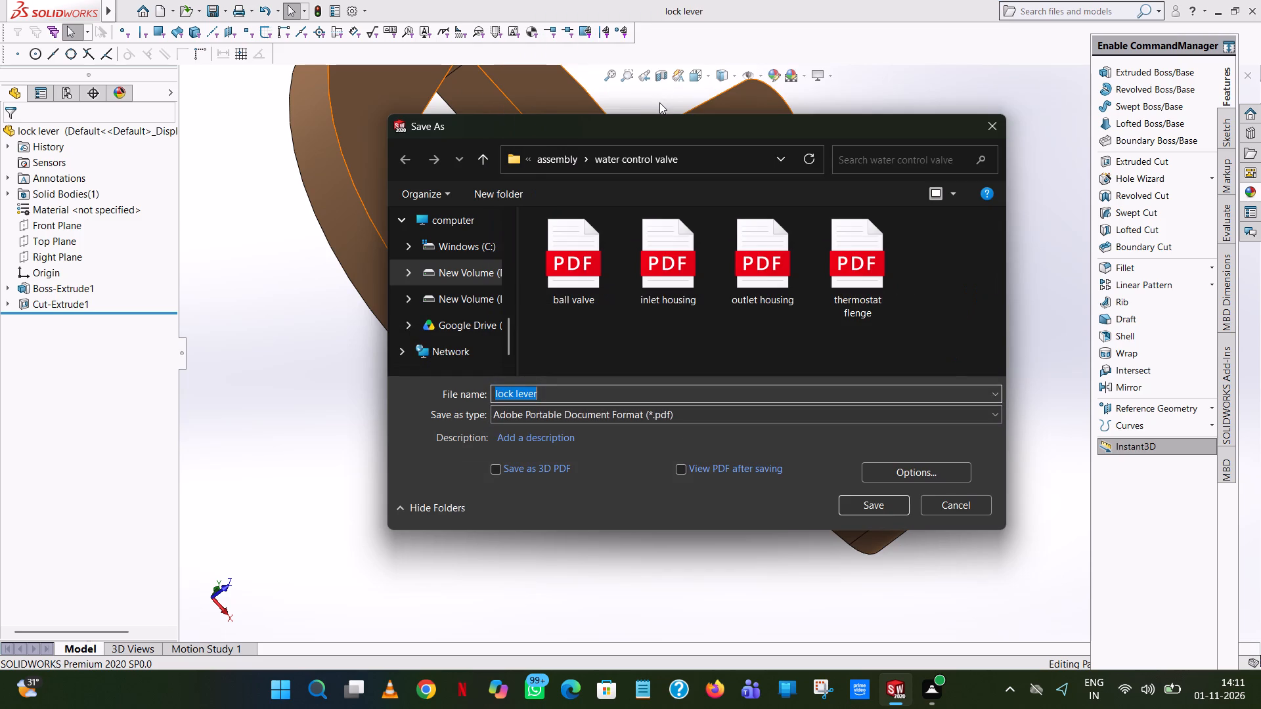
left_click(871, 505)
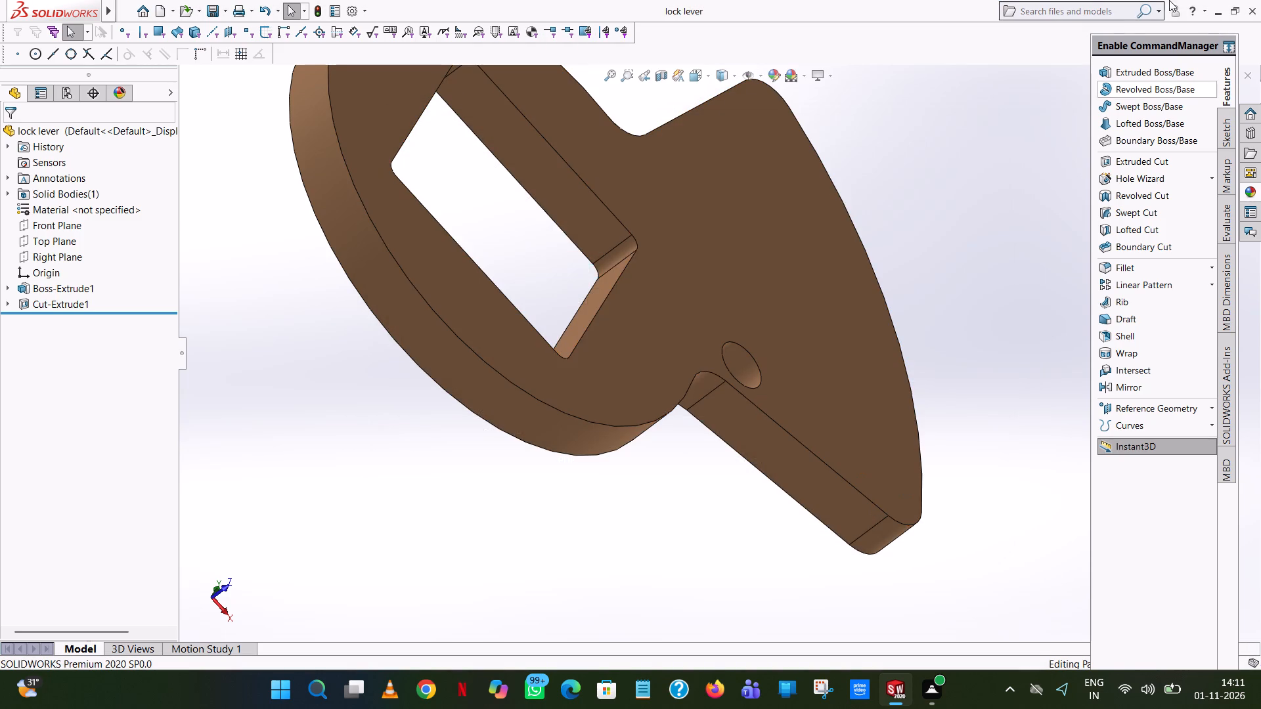
Check the PDF files in the water control valve folder for the lock lever export, without saving again.
scroll(599, 324, "up", 2)
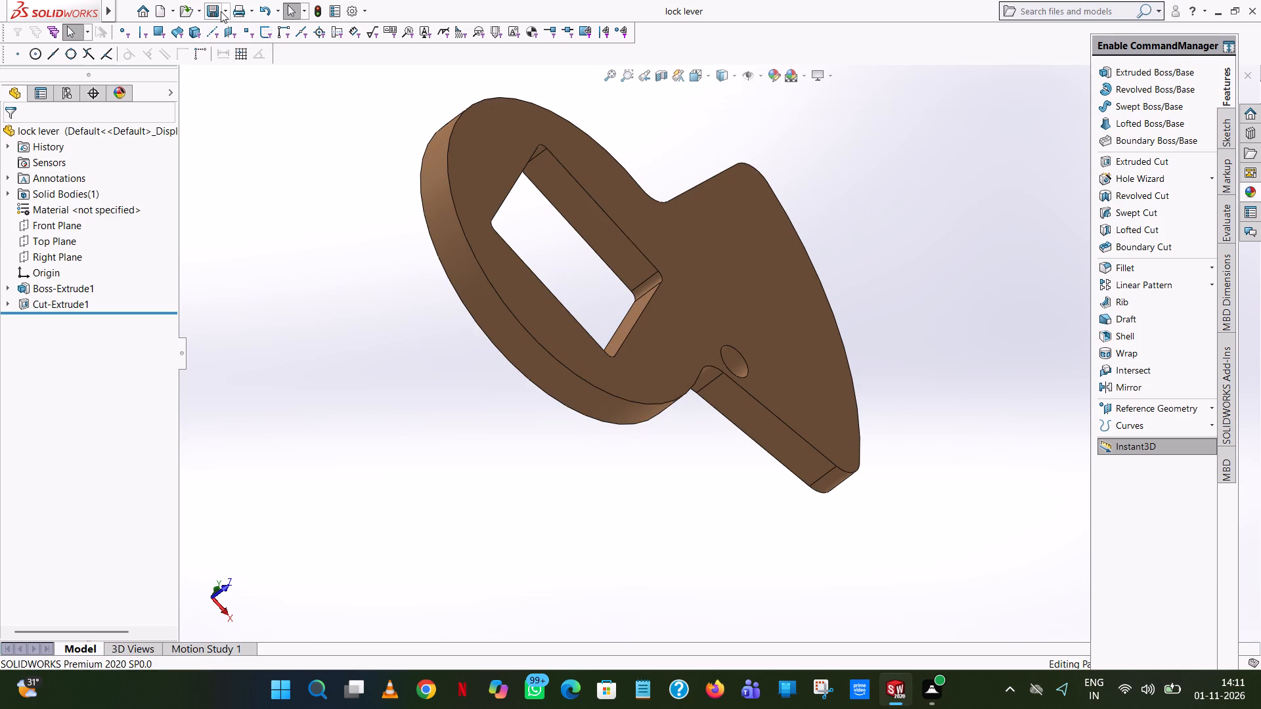
left_click(223, 9)
left_click(232, 44)
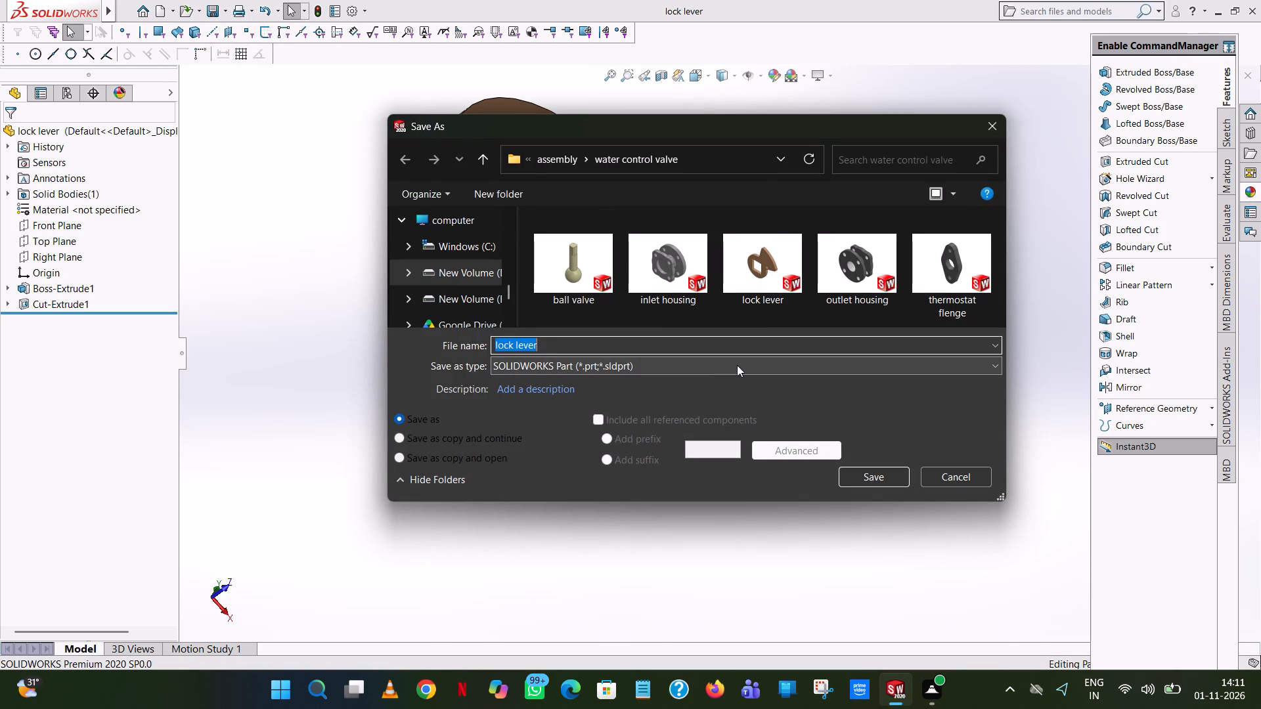
left_click(737, 365)
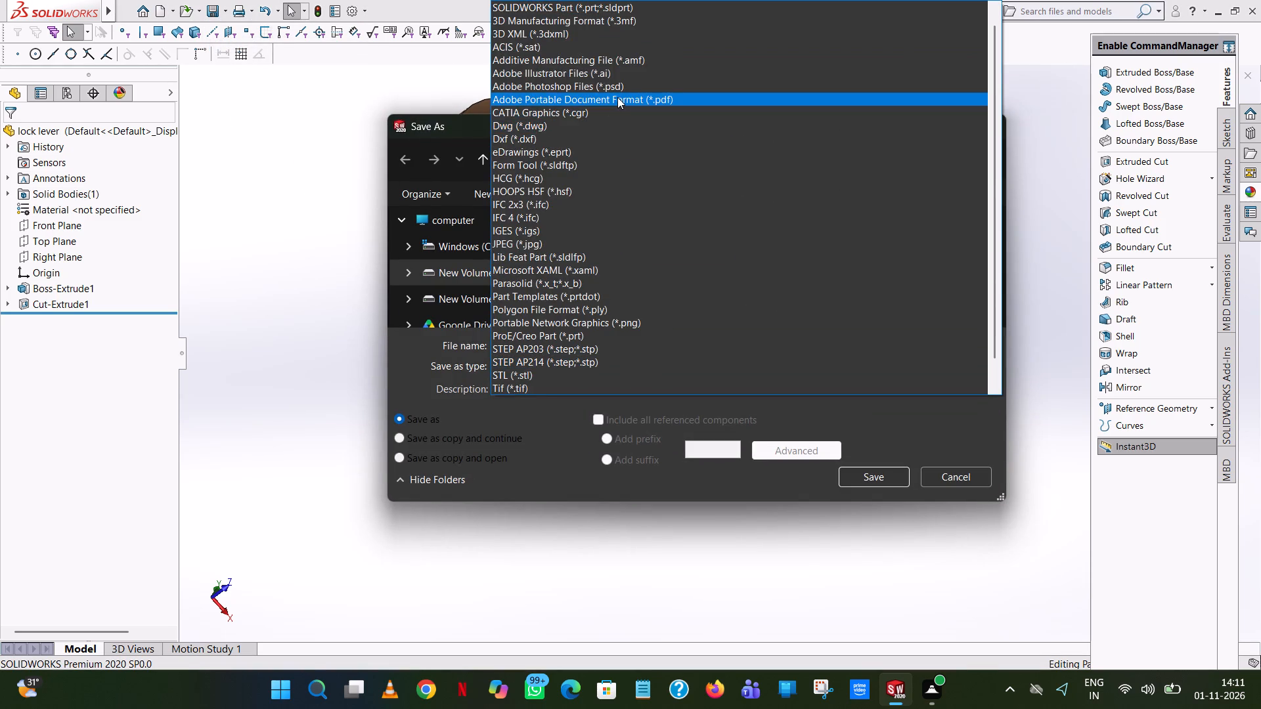
left_click(617, 97)
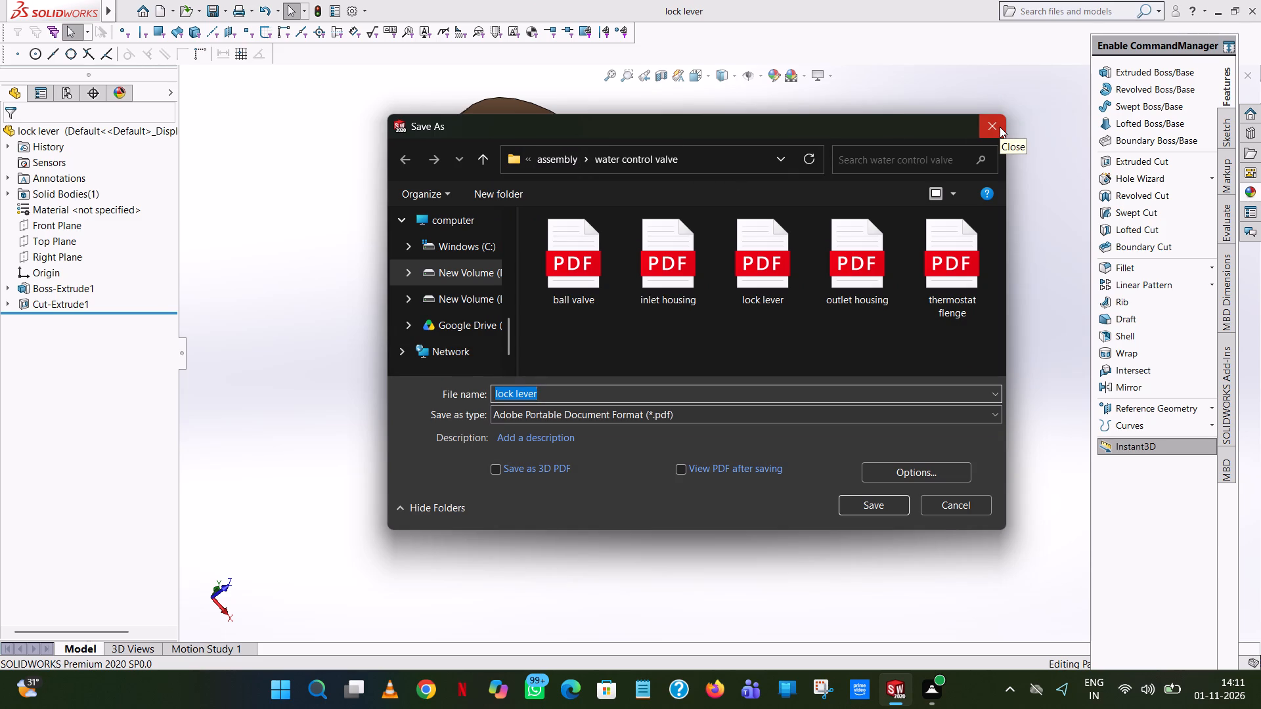
left_click(1000, 127)
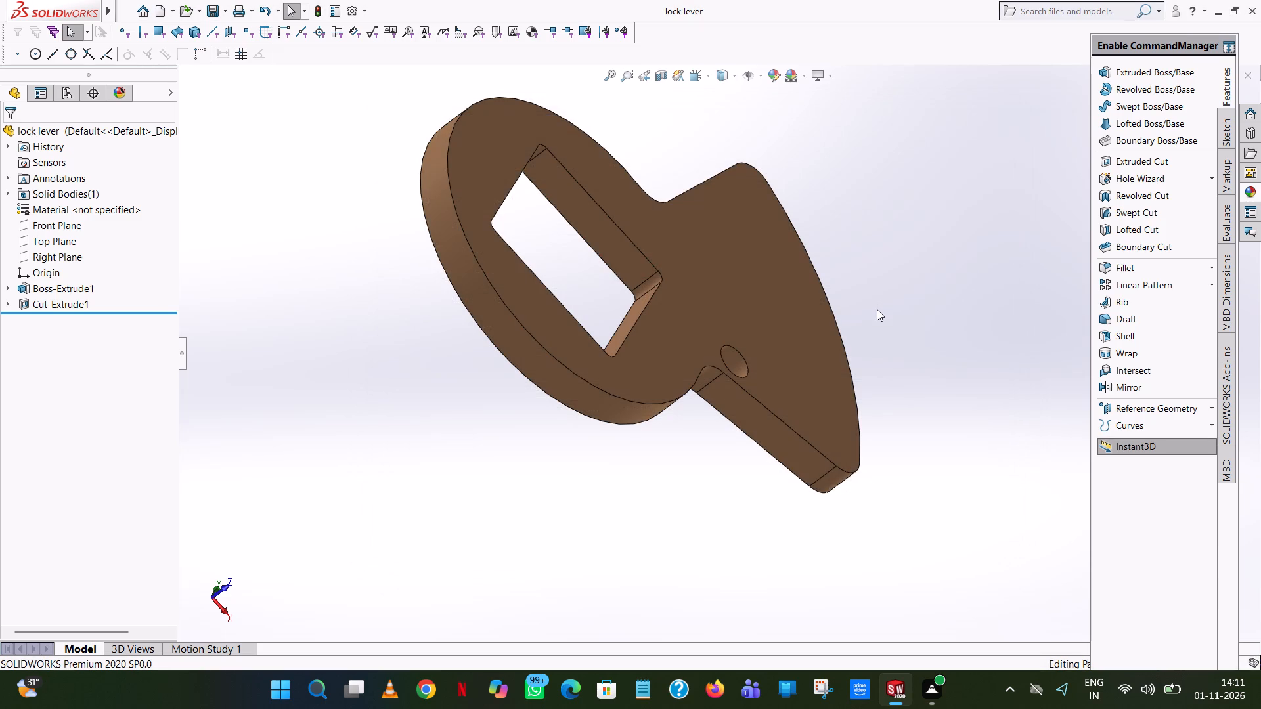
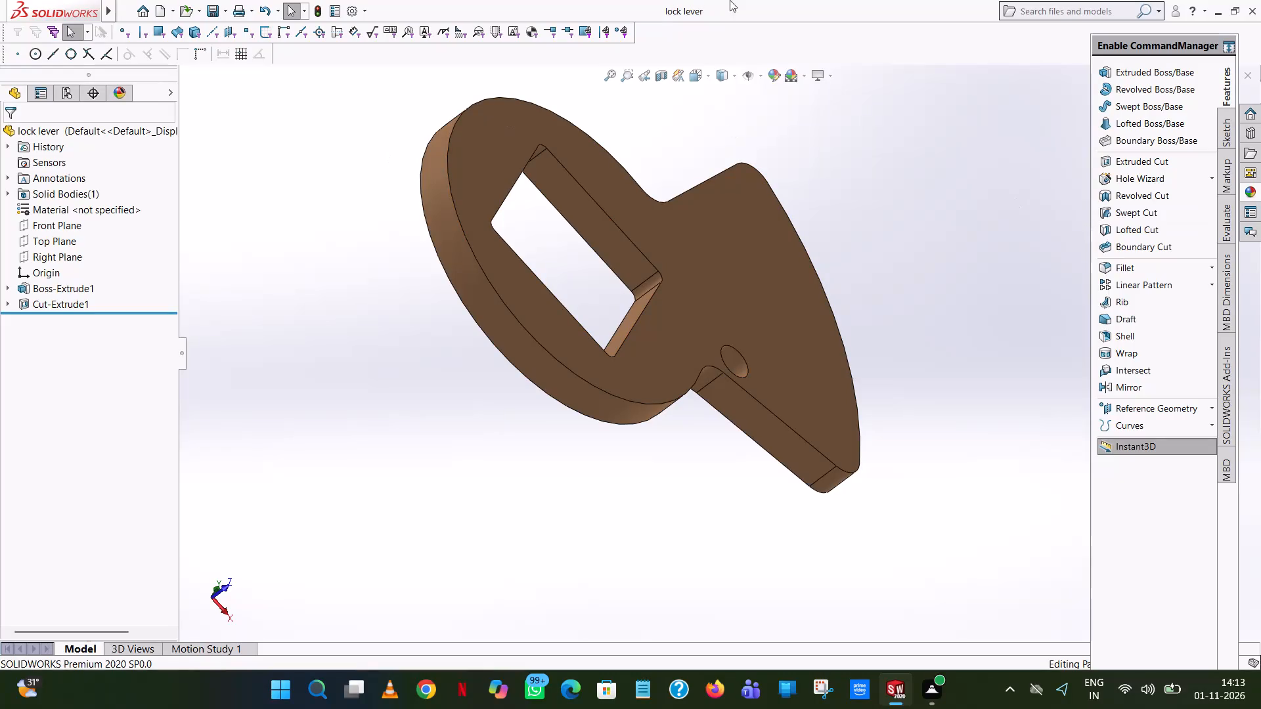
Create a new part document.
left_click(162, 9)
double_click(288, 320)
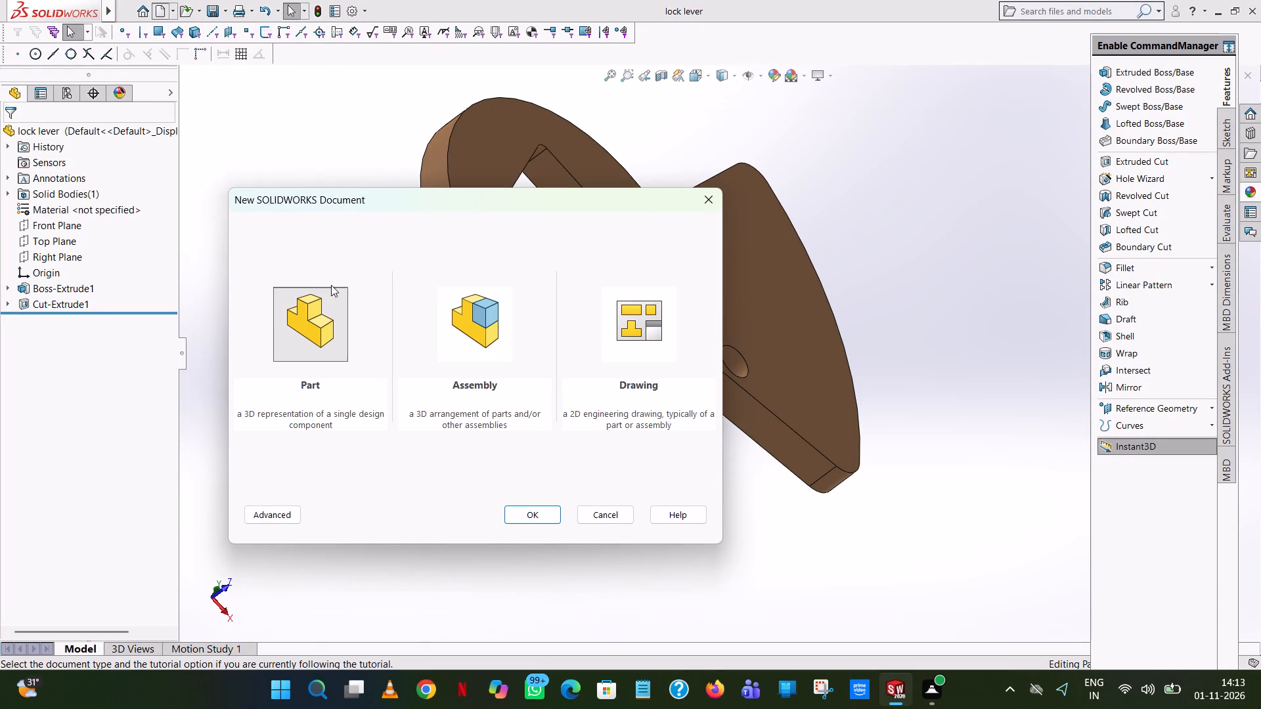
double_click(308, 345)
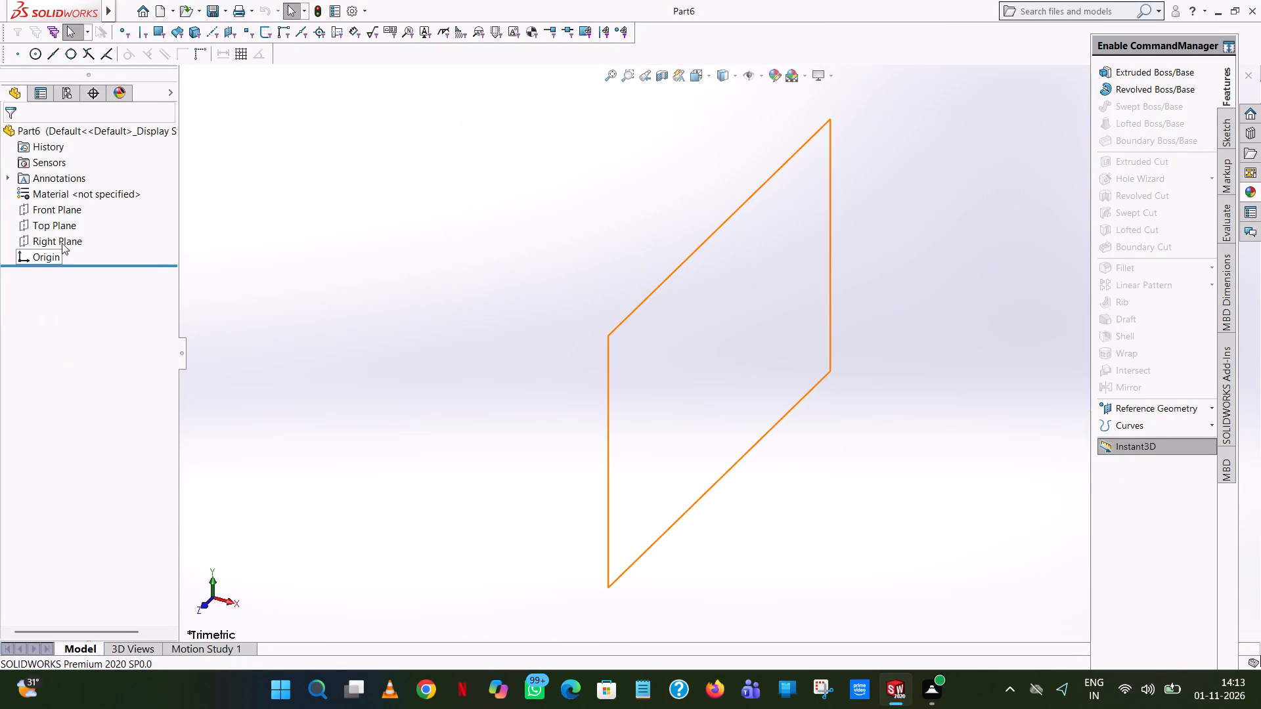
Sketch a circle centred on the origin on the Top Plane with a radius of 9.7/2 (4.85 mm).
left_click(58, 228)
left_click(64, 209)
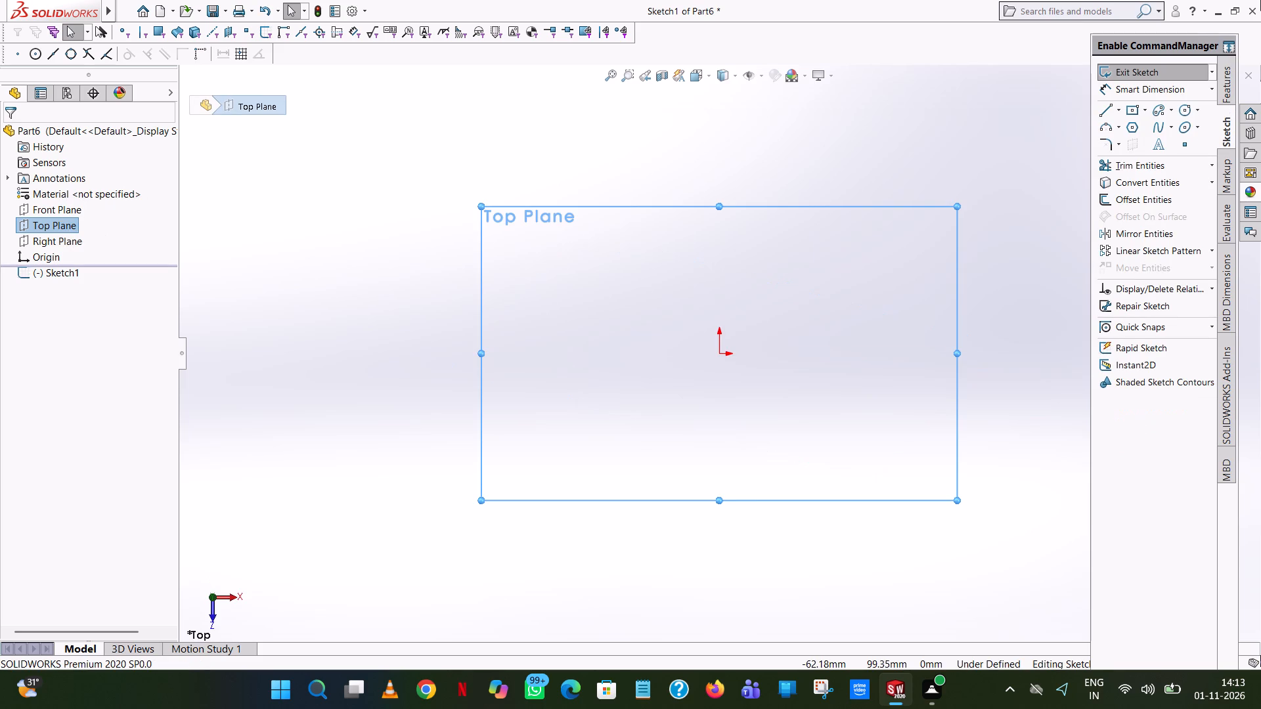
left_click(1180, 112)
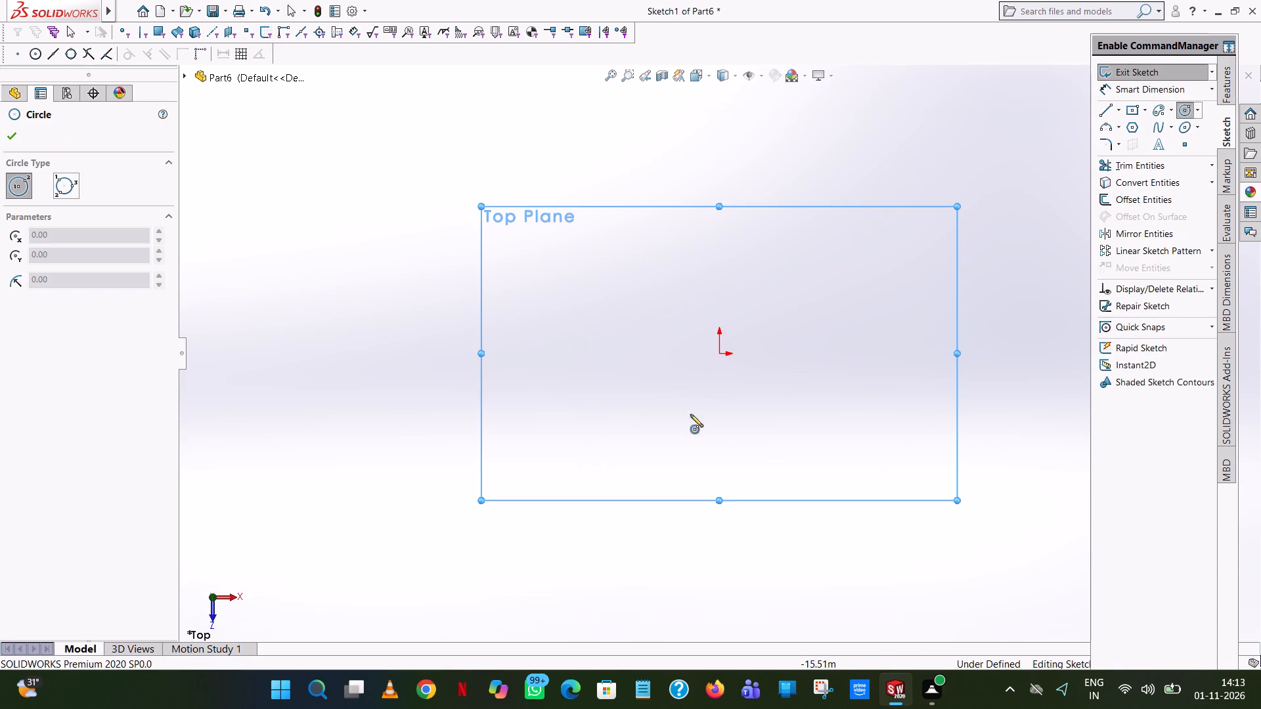
left_click(720, 353)
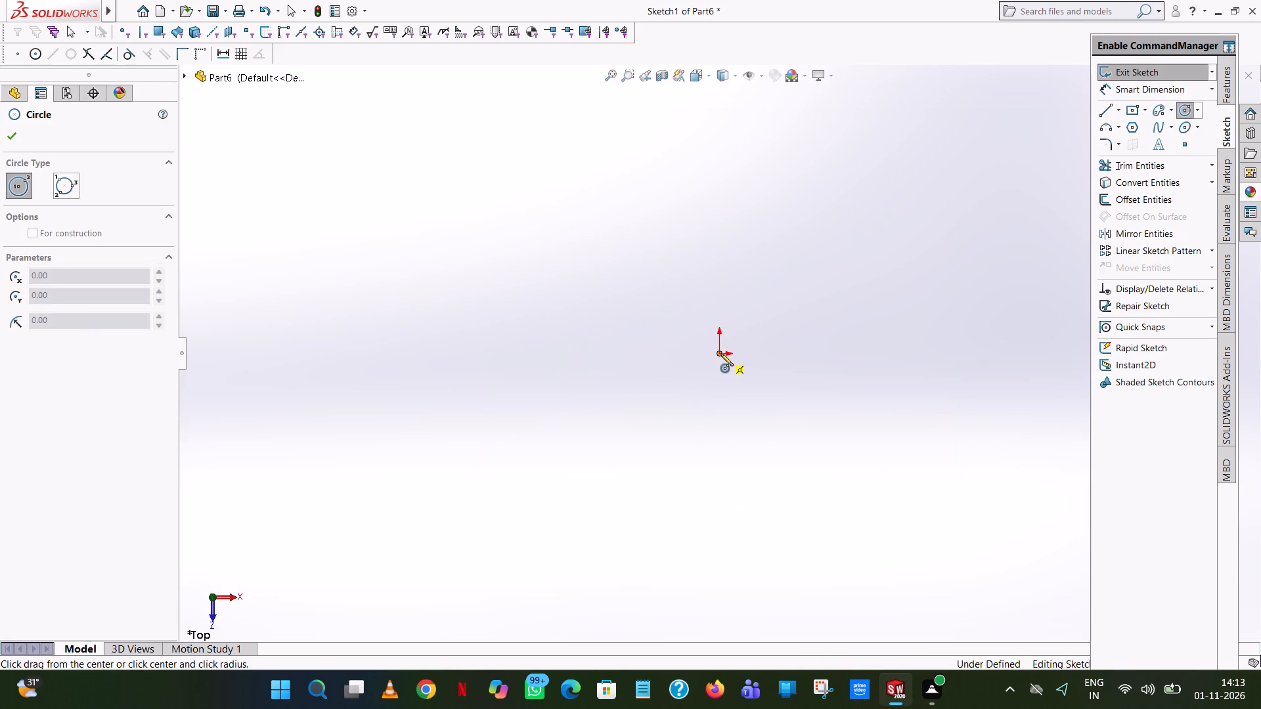
left_click(745, 265)
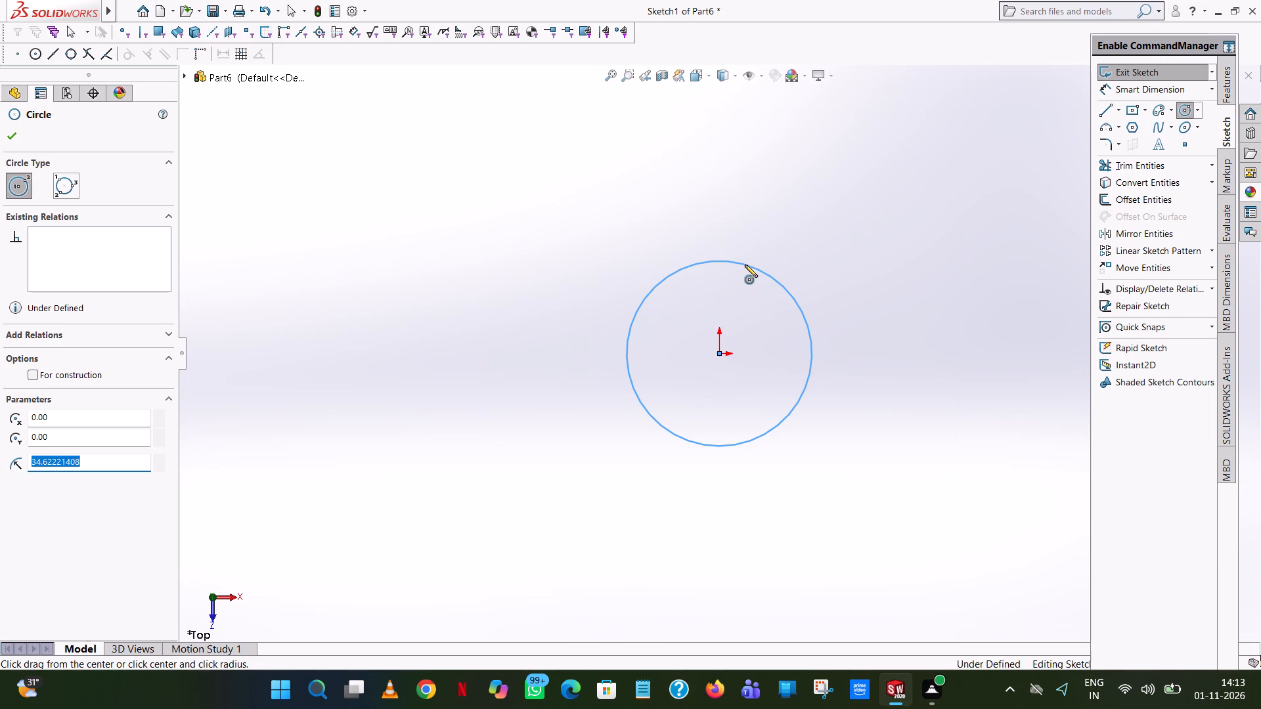
type("9.7/2")
key("Return")
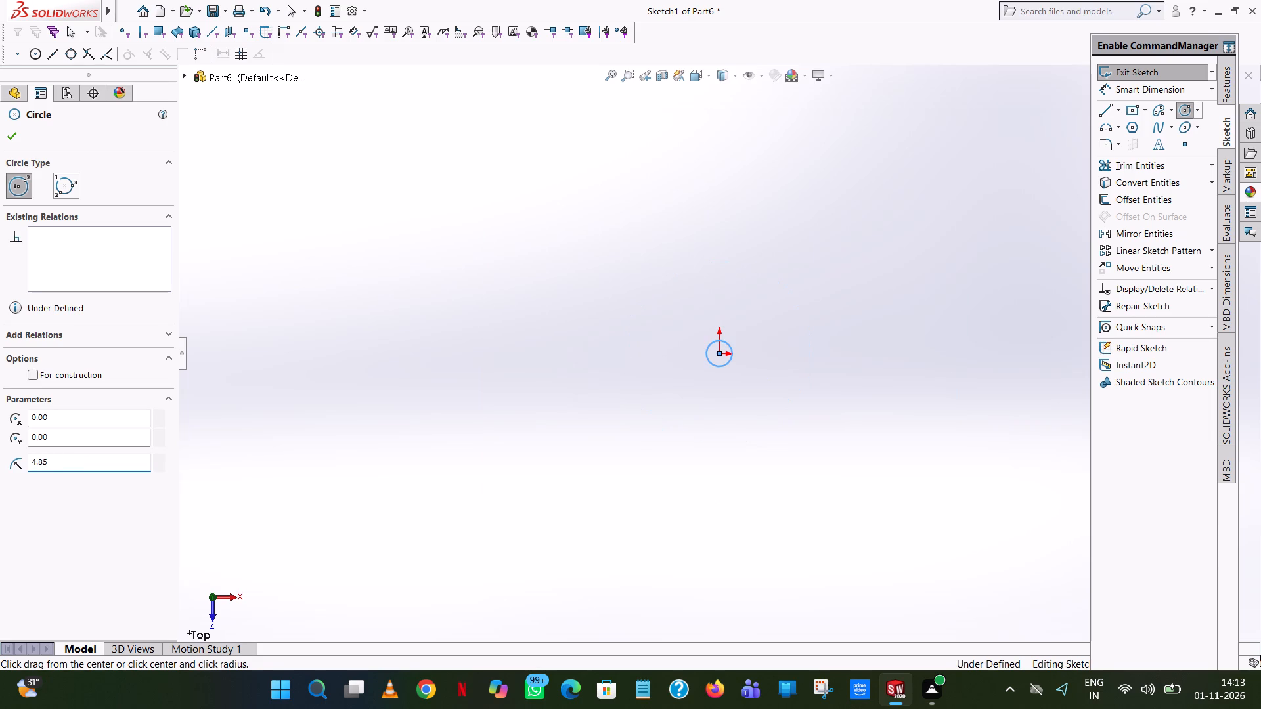
right_click(745, 265)
left_click(791, 270)
Dimension the circle's diameter to fully define the sketch.
scroll(712, 344, "down", 6)
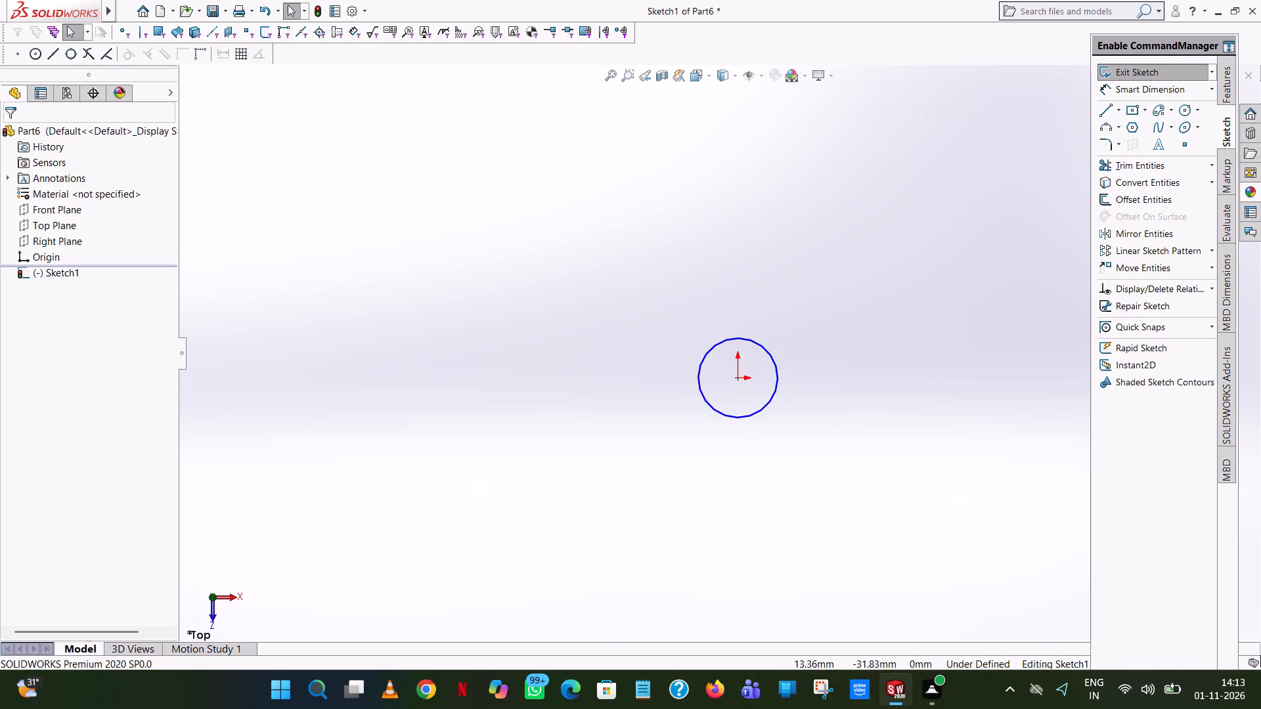
scroll(840, 411, "down", 4)
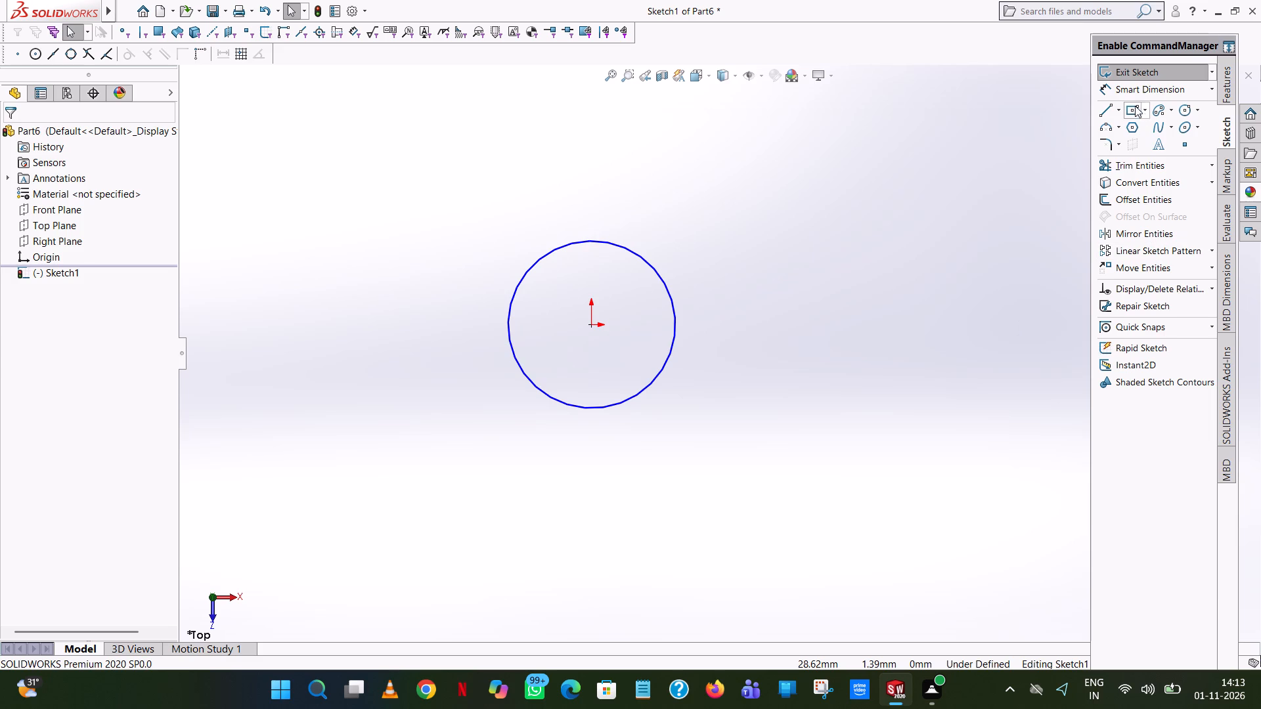
left_click(1134, 93)
left_click(594, 242)
left_click(856, 178)
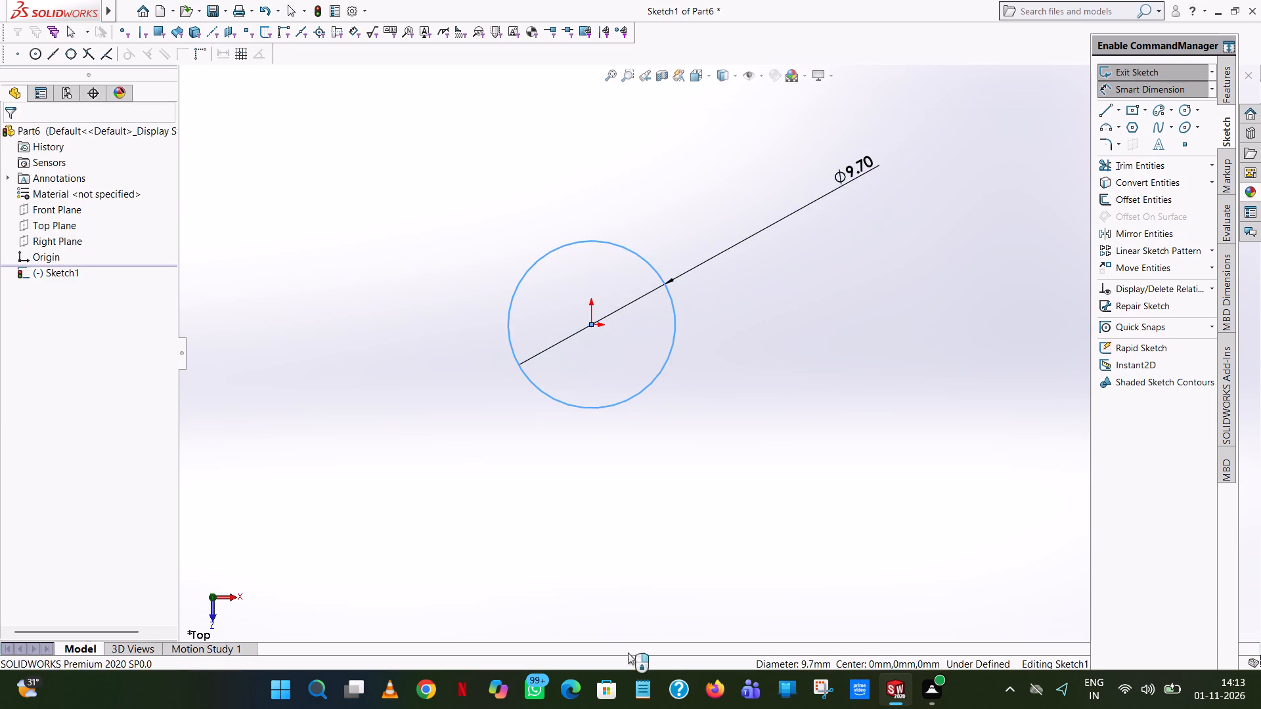
left_click(803, 150)
left_click(735, 170)
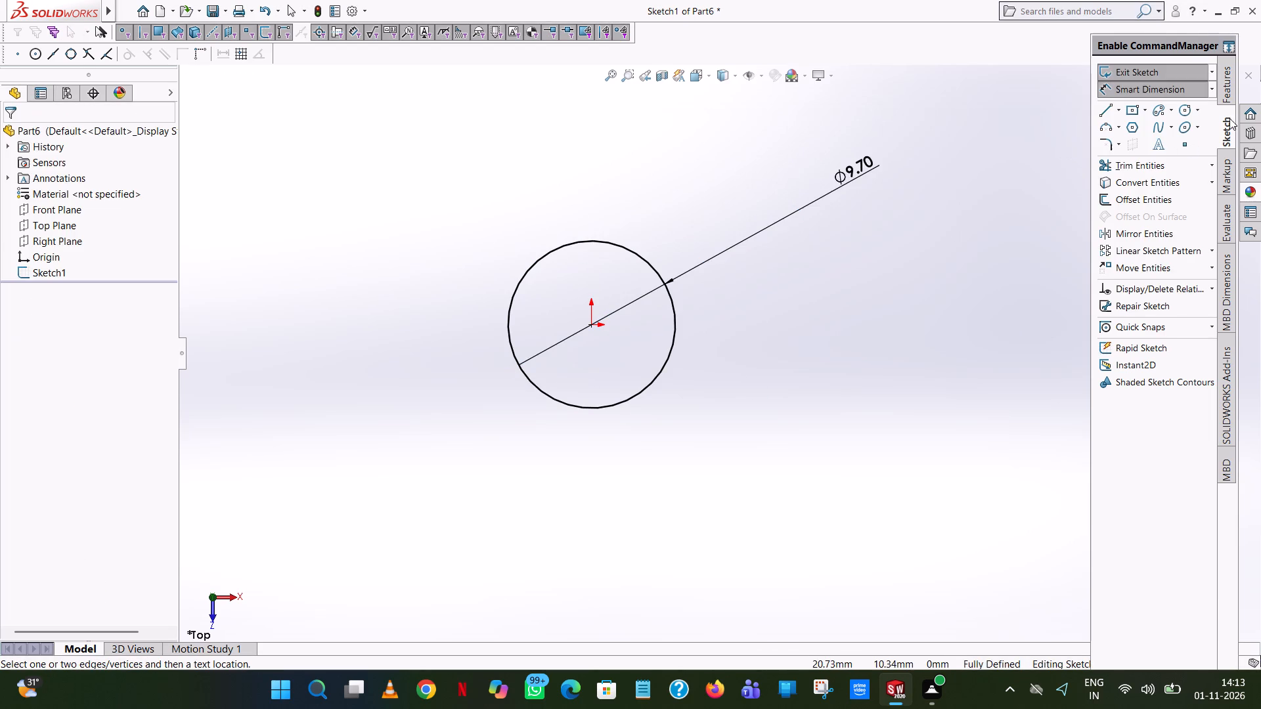
Extrude the circle as a blind boss 29.5 mm deep.
left_click(1233, 71)
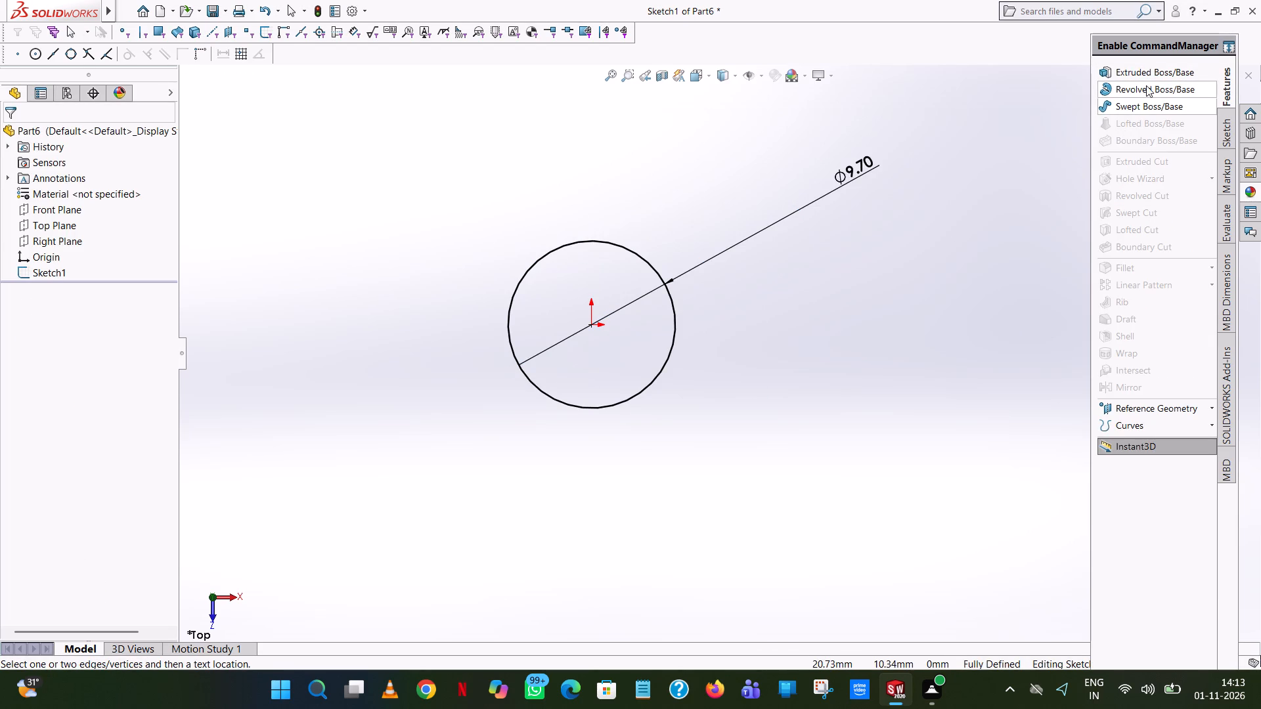
left_click(1149, 77)
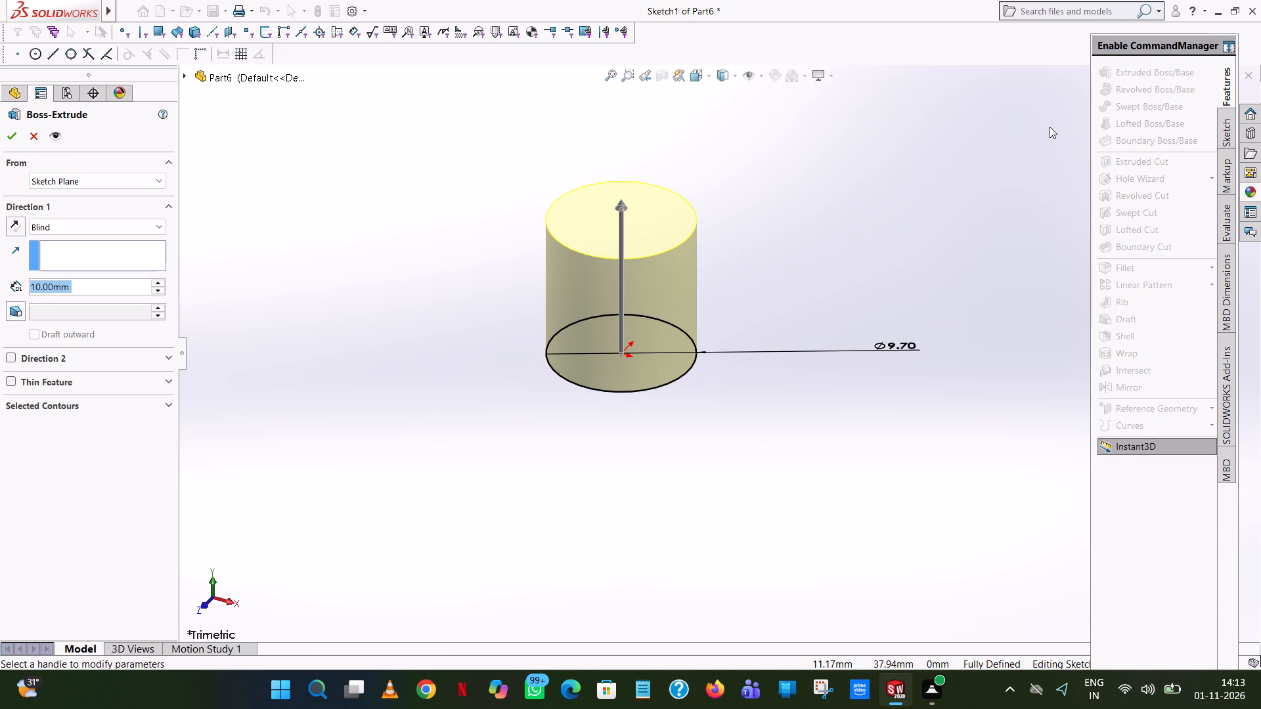
type("29.5")
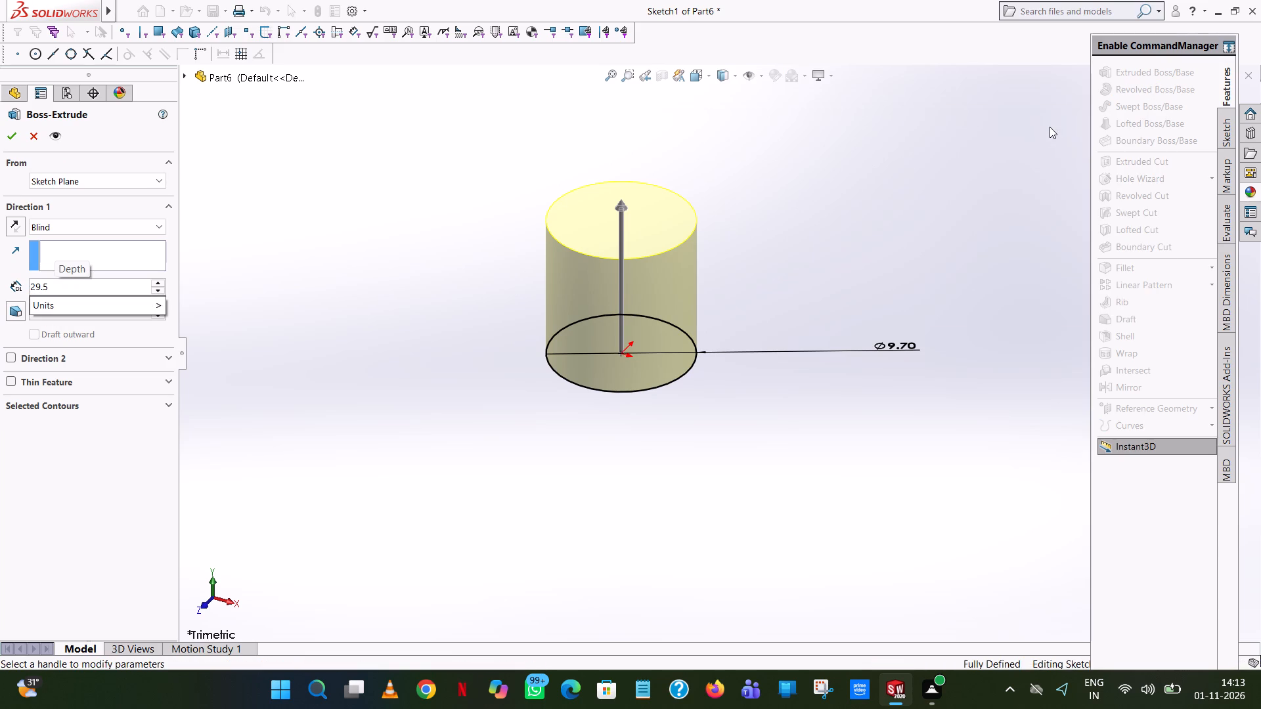
key("Return")
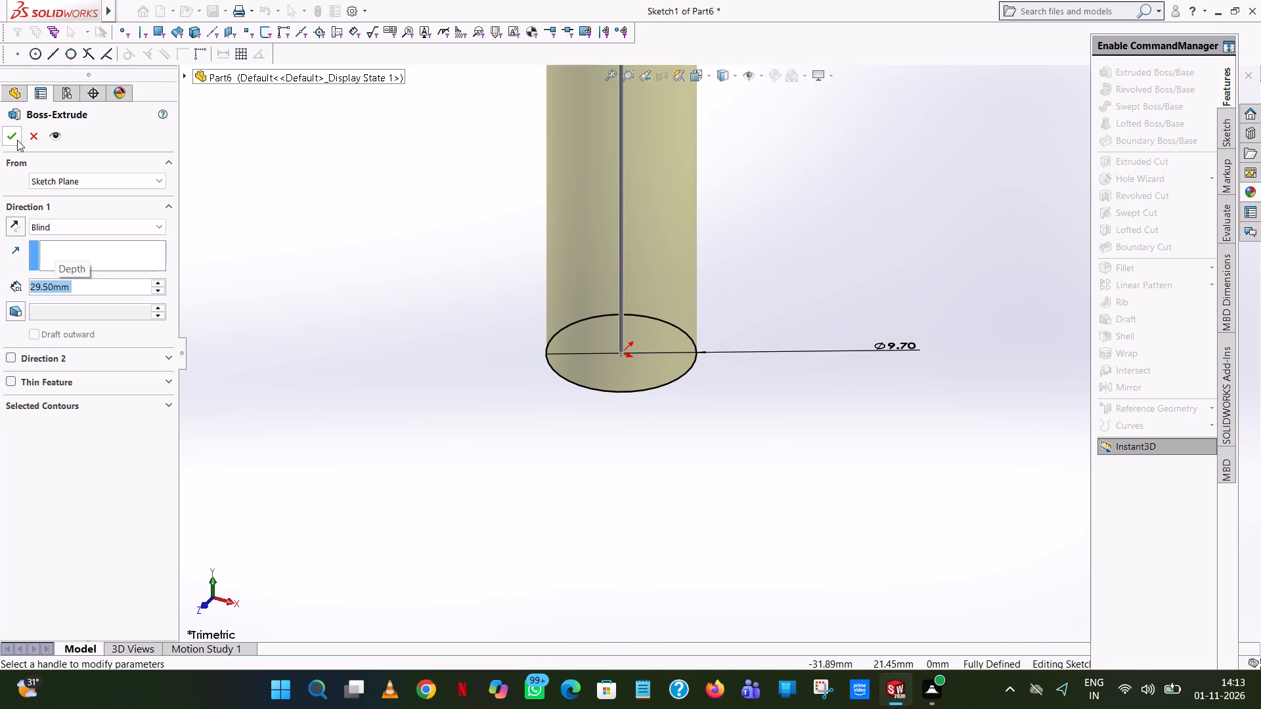
left_click(18, 140)
left_click(359, 139)
Sketch a concentric circle on the cylinder's top end face with a radius of 17.3/2 (8.65 mm) for an extruded boss.
scroll(699, 172, "up", 2)
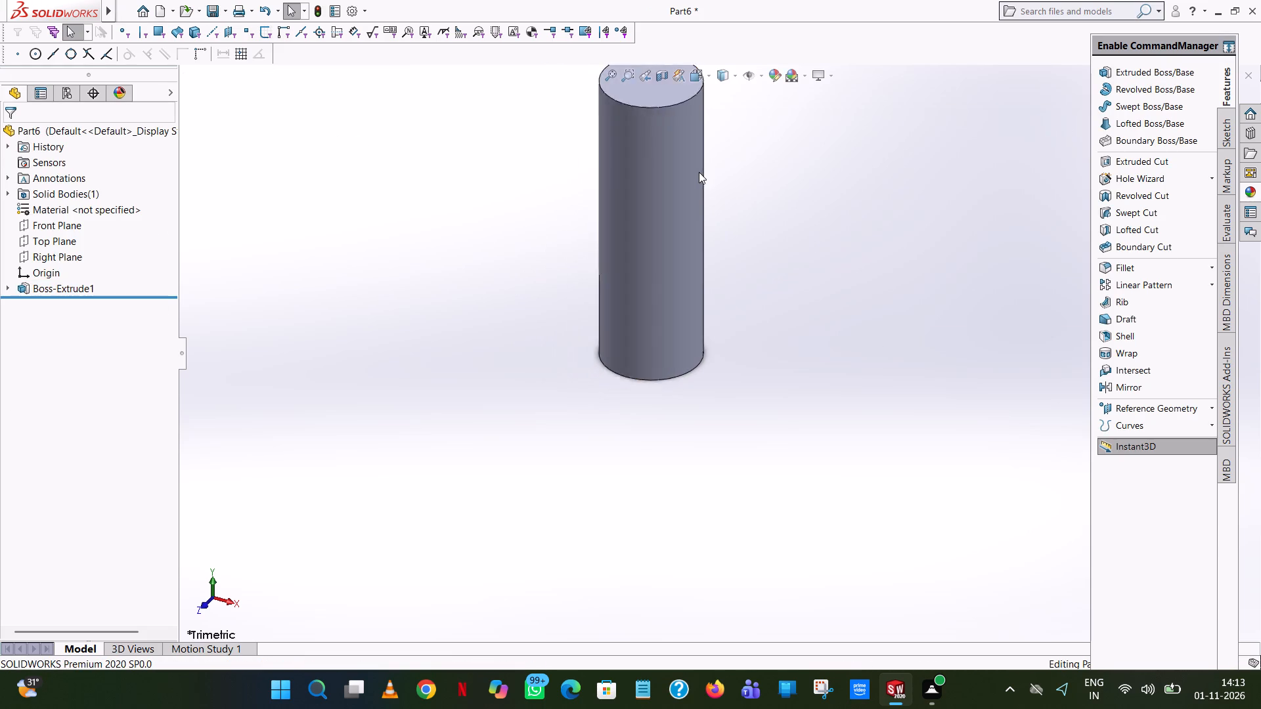
scroll(699, 172, "up", 3)
middle_click_drag(716, 166, 726, 280)
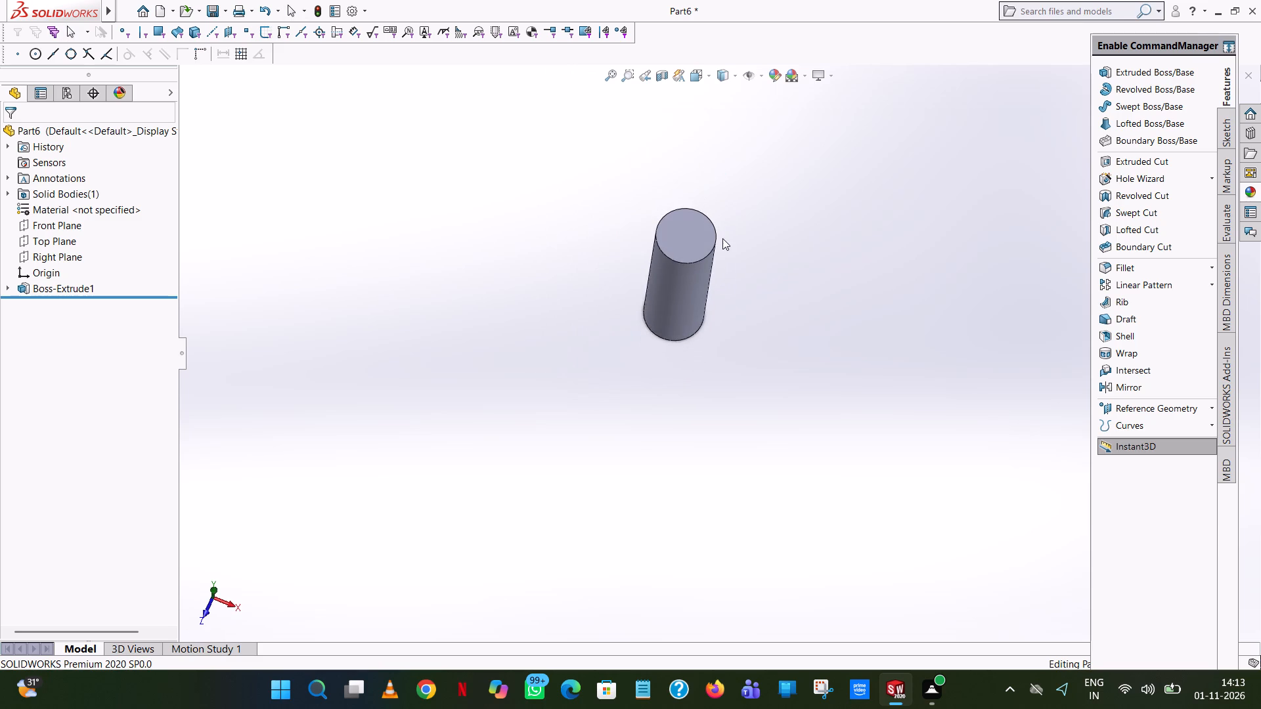
scroll(722, 238, "down", 7)
left_click(1172, 76)
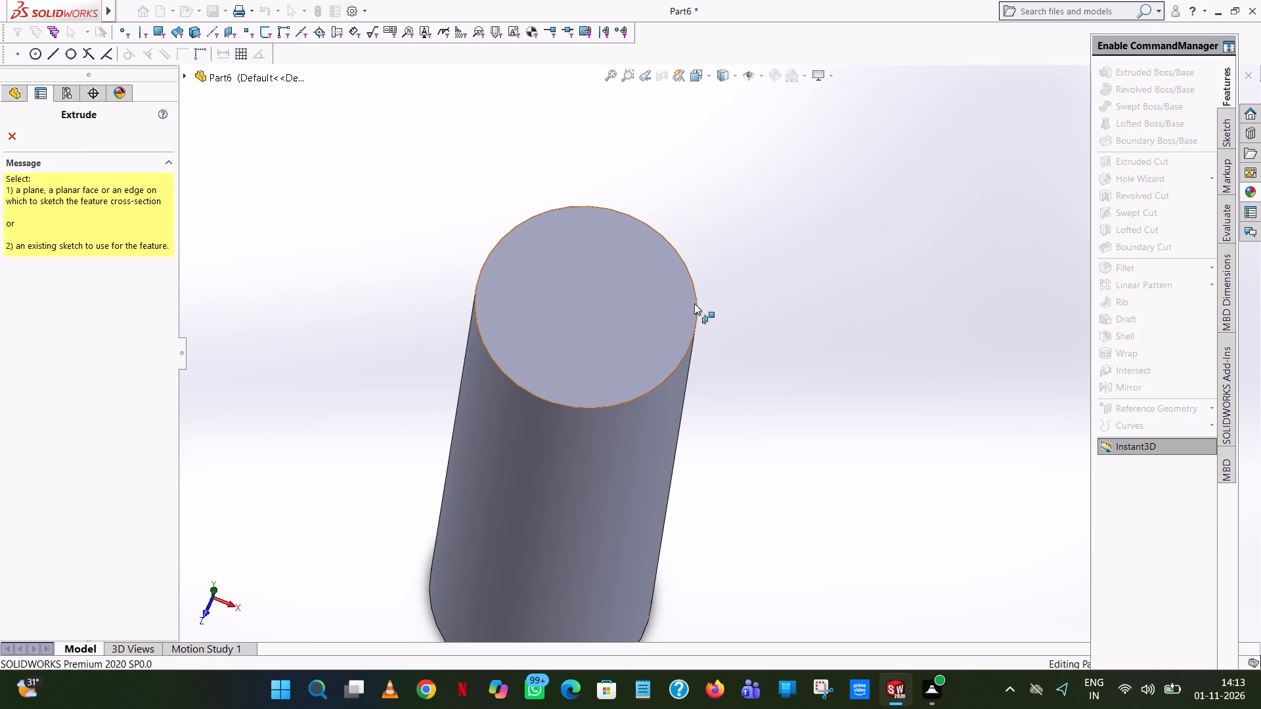
left_click(659, 303)
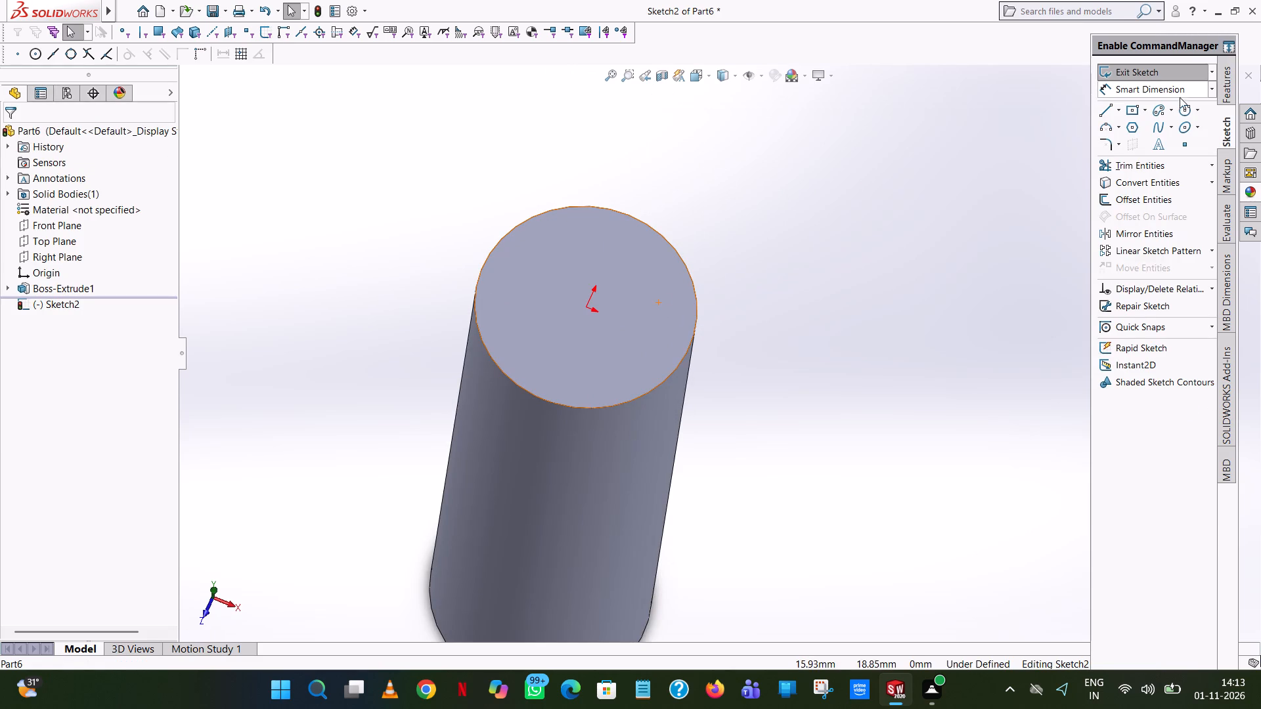
left_click(1185, 110)
left_click(588, 309)
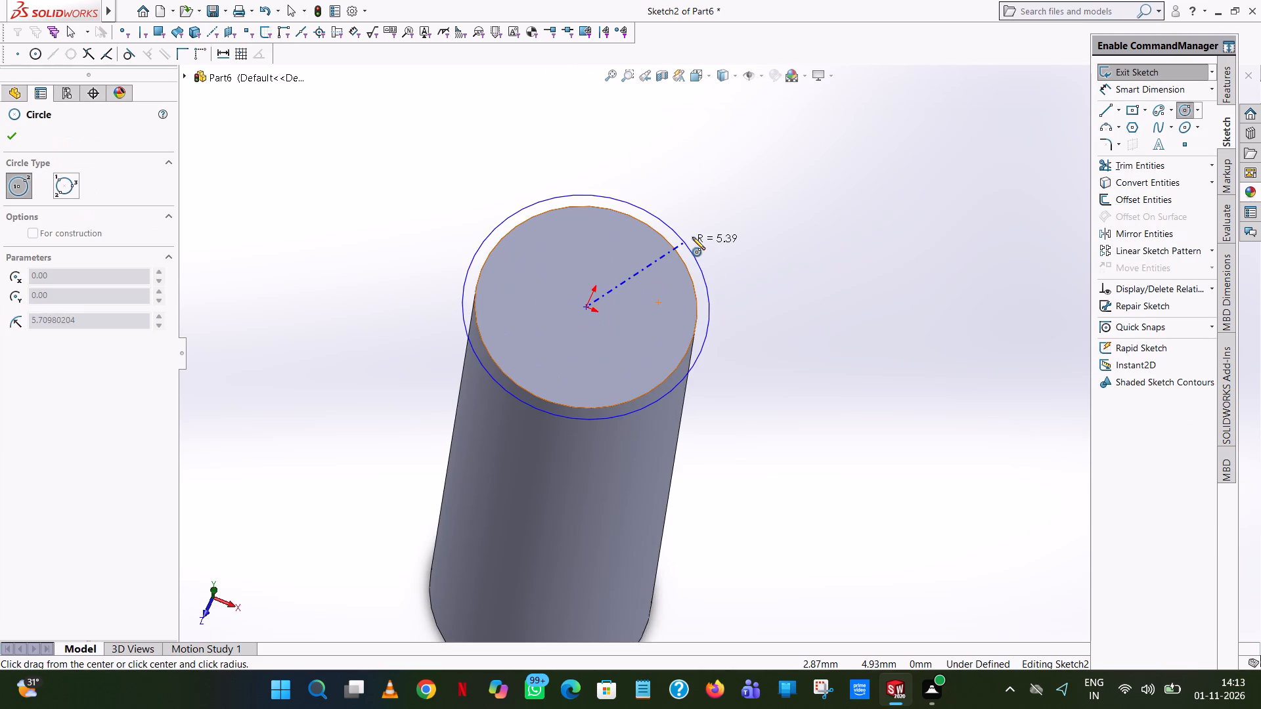
left_click(692, 237)
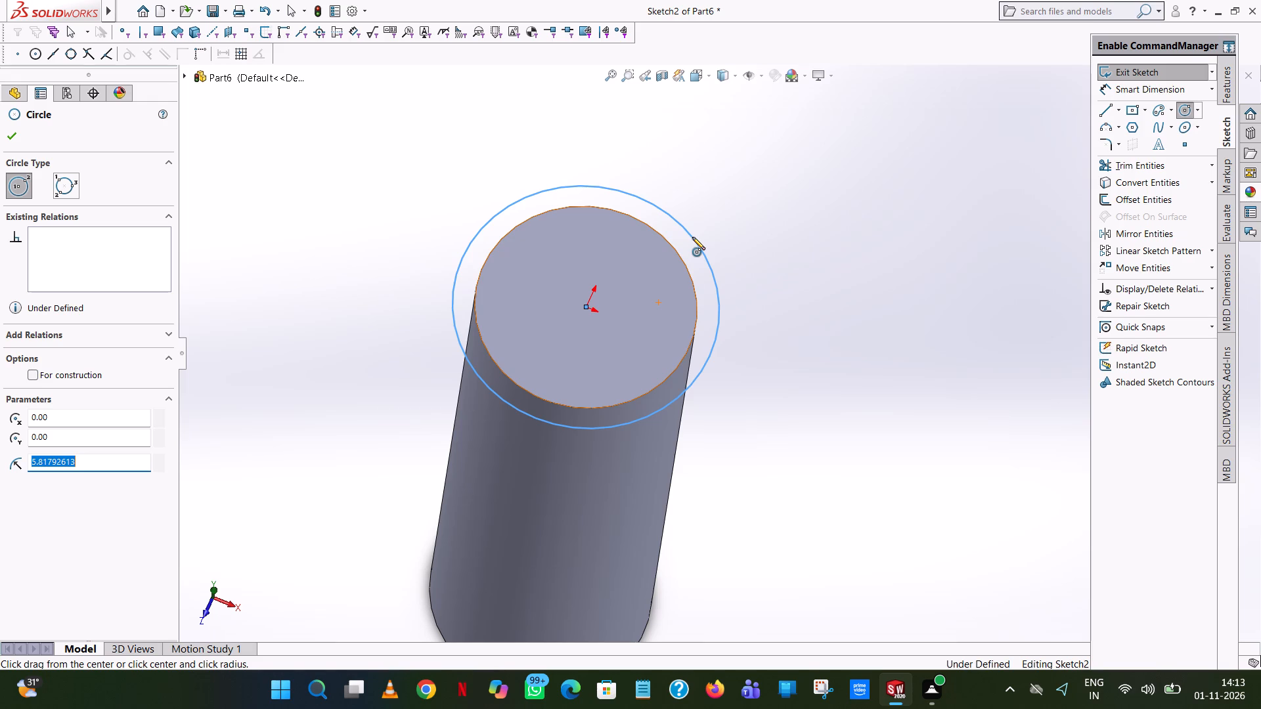
type("17.3/2")
key("Return")
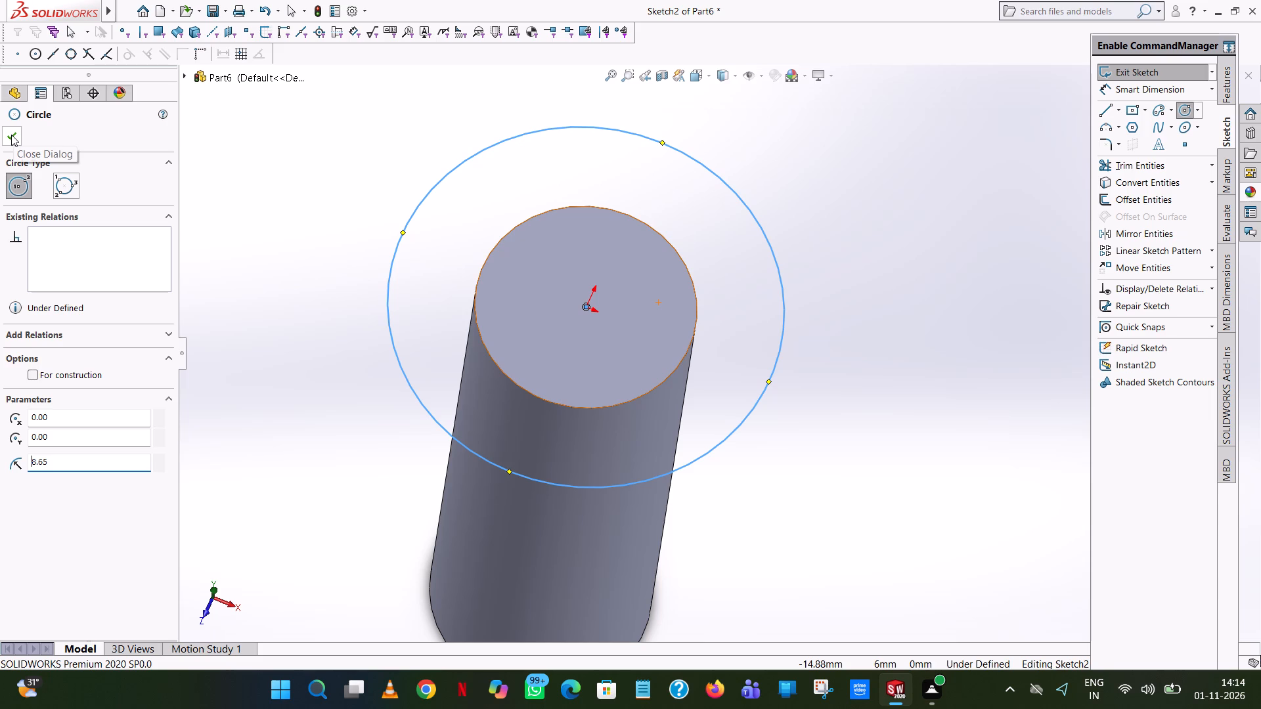
right_click(835, 197)
left_click(936, 211)
left_click(936, 211)
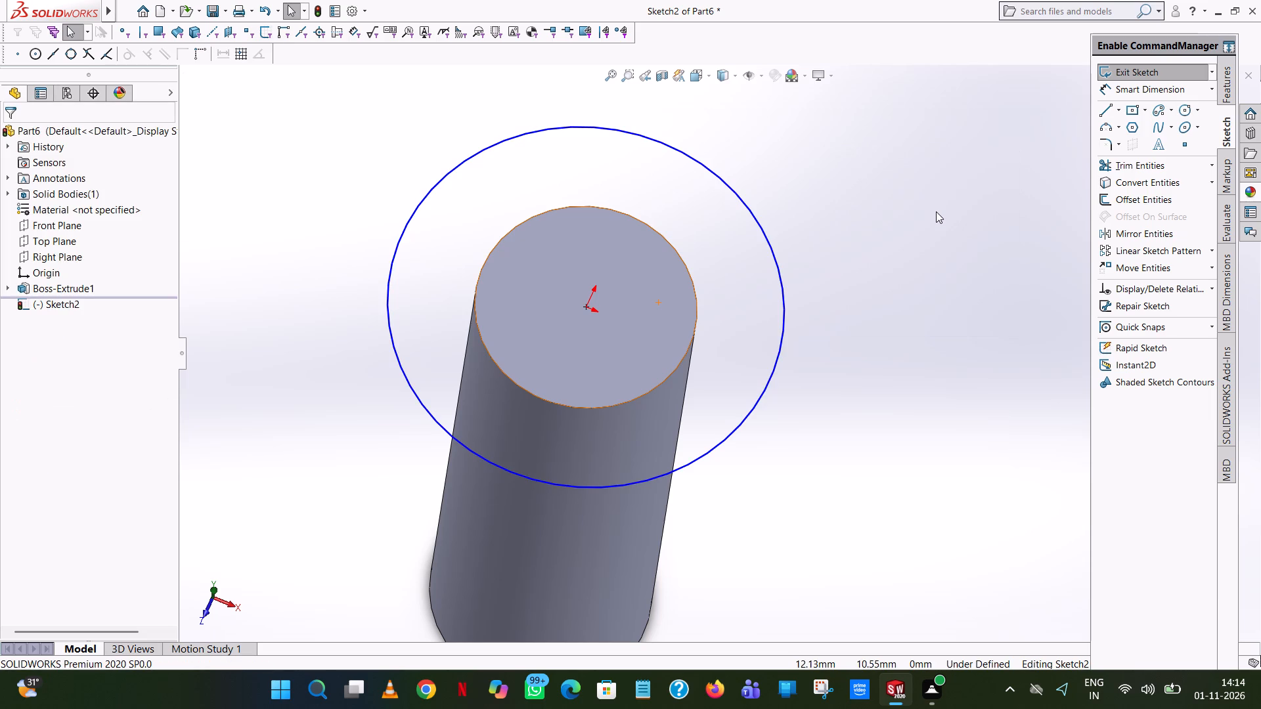
Re-enter the larger circle's radius as 17.3/2 (8.65 mm) and dimension its diameter.
left_click(745, 209)
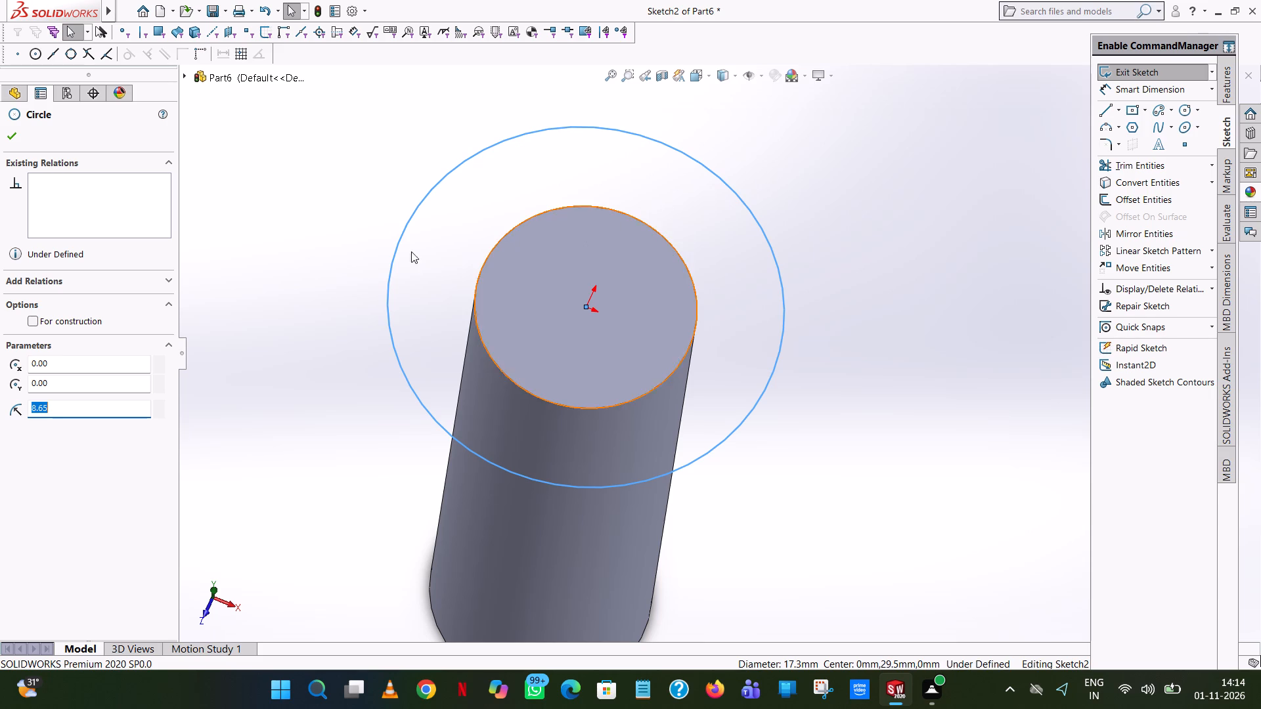
type("17.3/2")
key("Return")
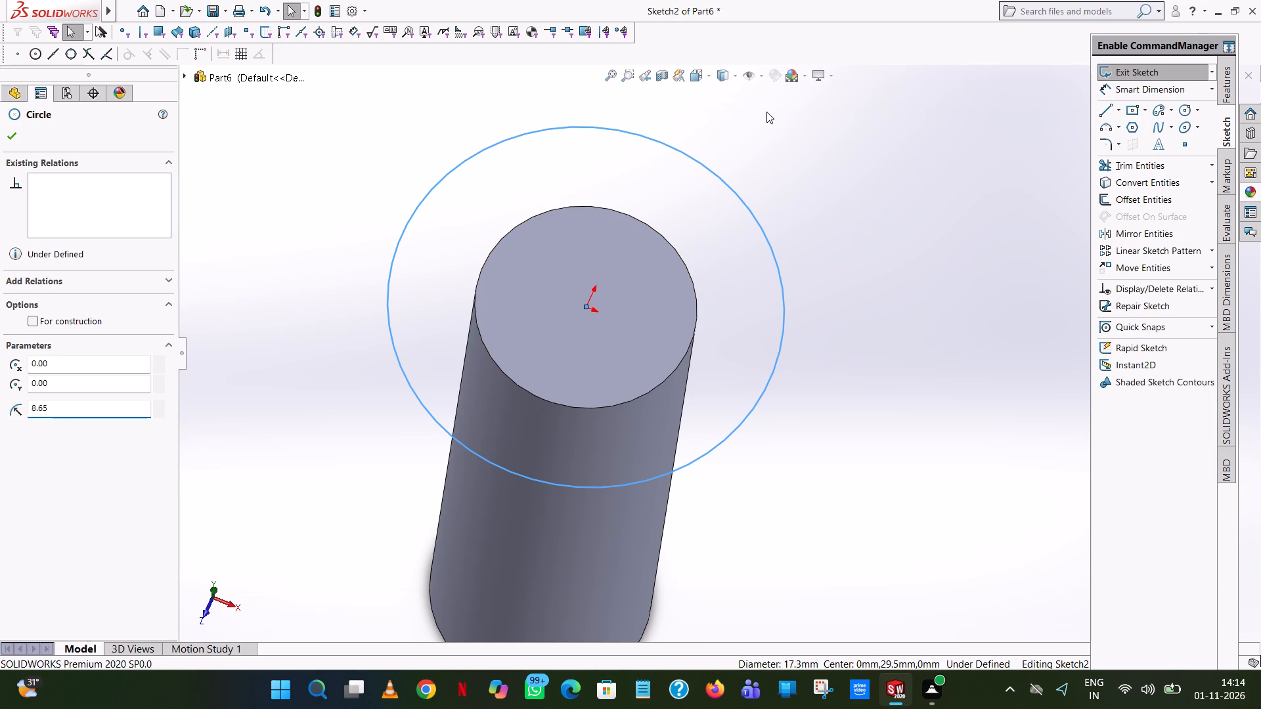
left_click(990, 255)
left_click(1192, 93)
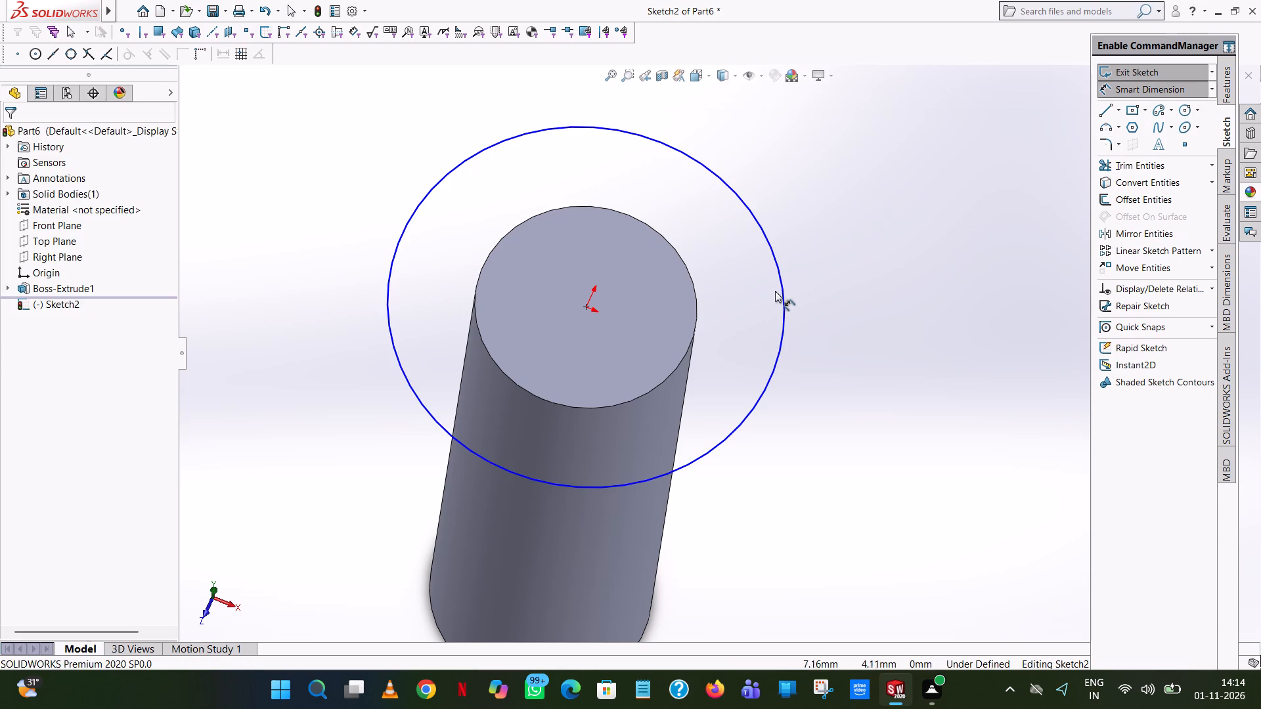
left_click(781, 290)
left_click(925, 265)
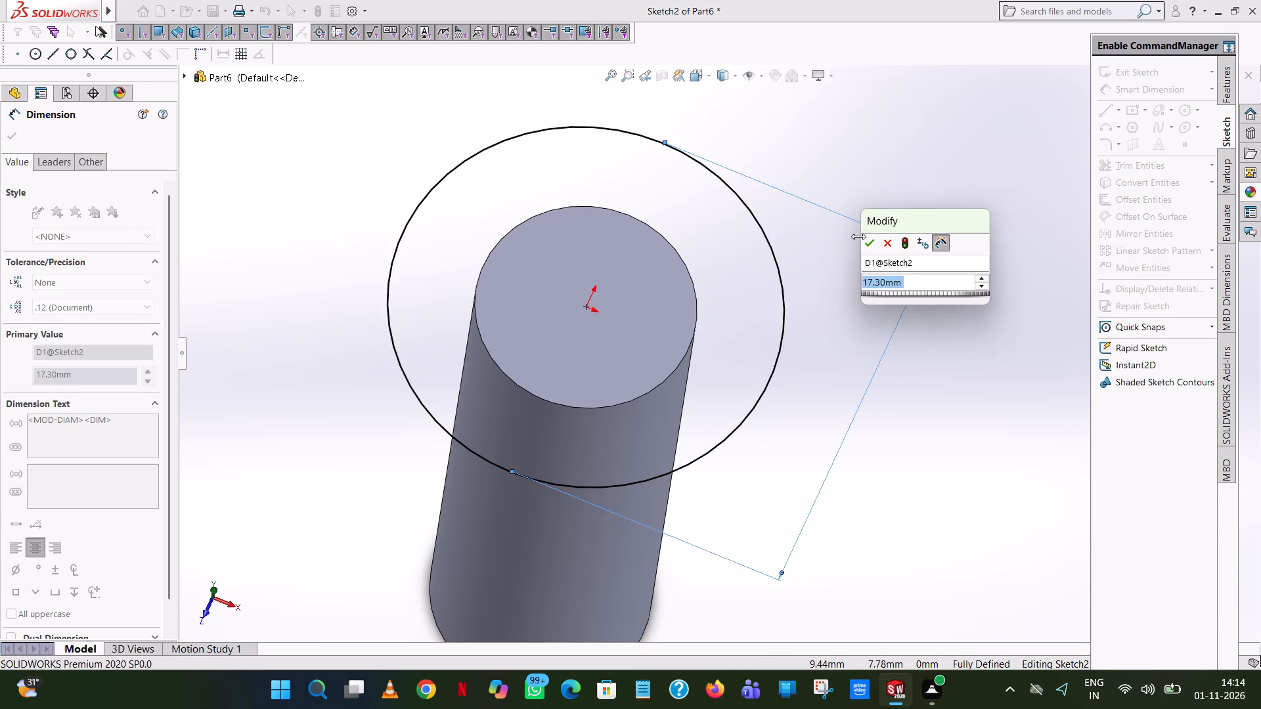
left_click(865, 239)
left_click(916, 170)
Extrude the larger circle as a blind boss 2.3 mm deep, merged with the cylinder.
left_click(1228, 66)
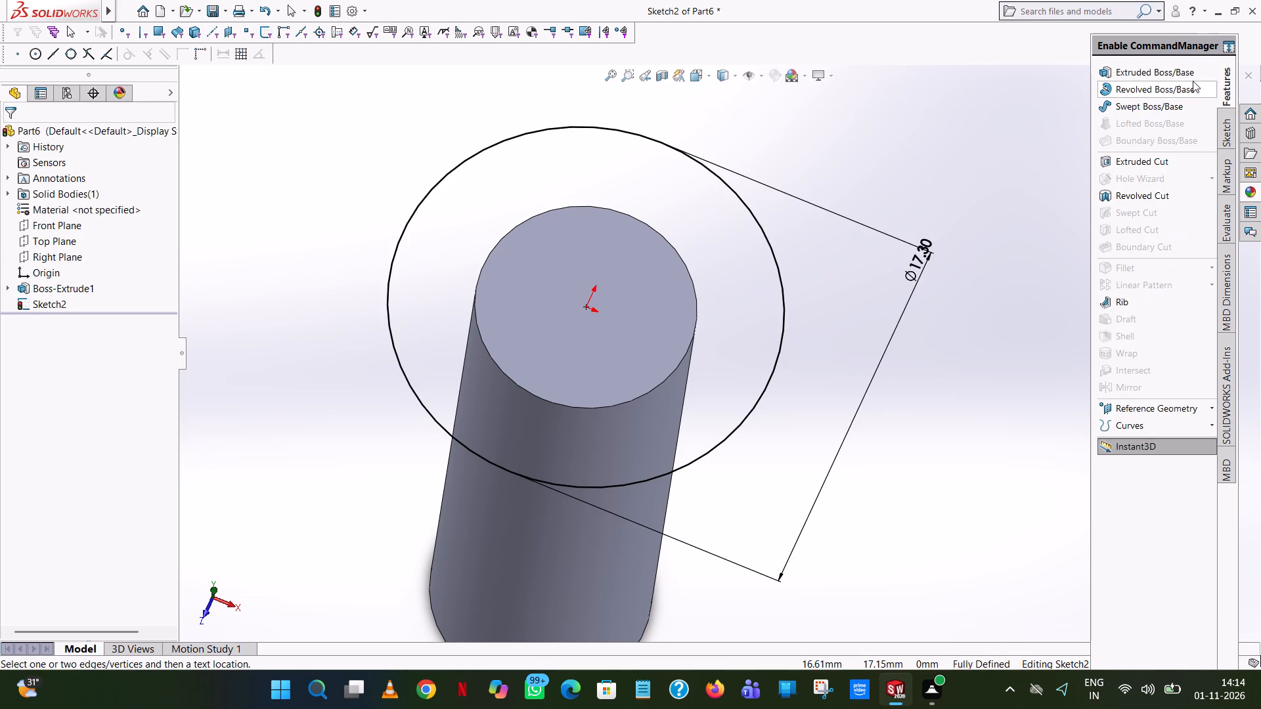
left_click(1176, 74)
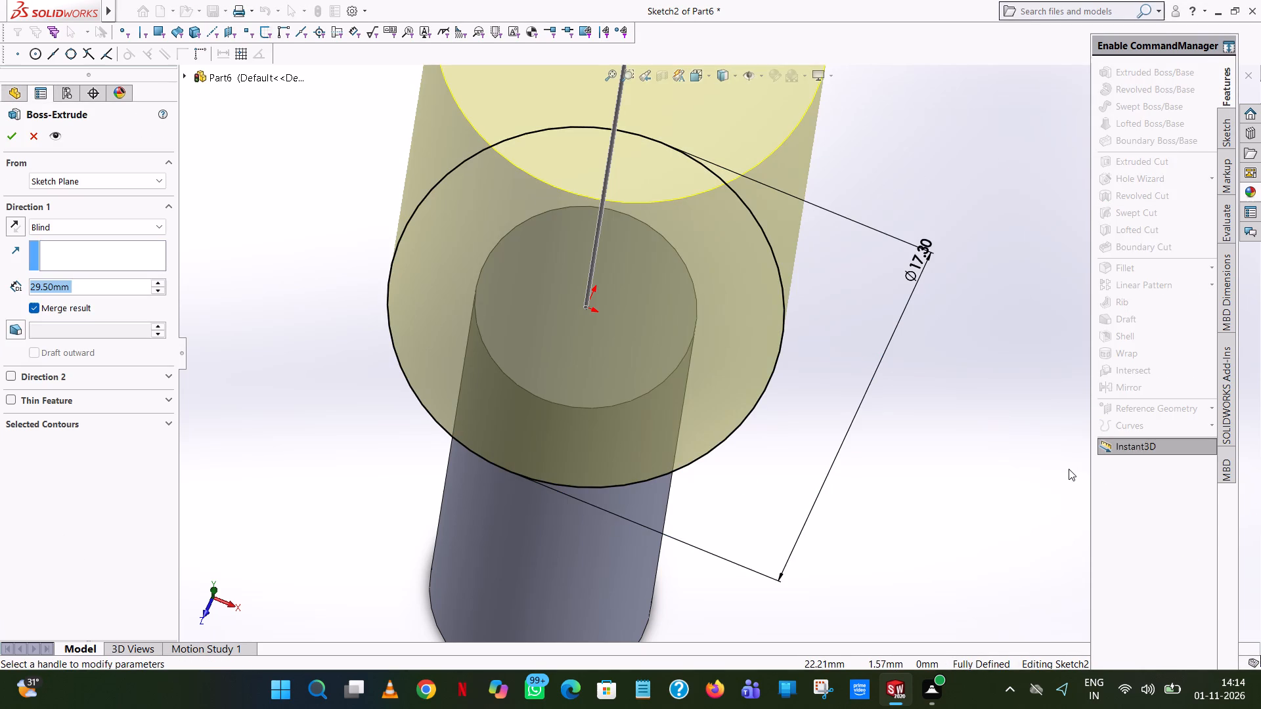
type("2.3")
key("Return")
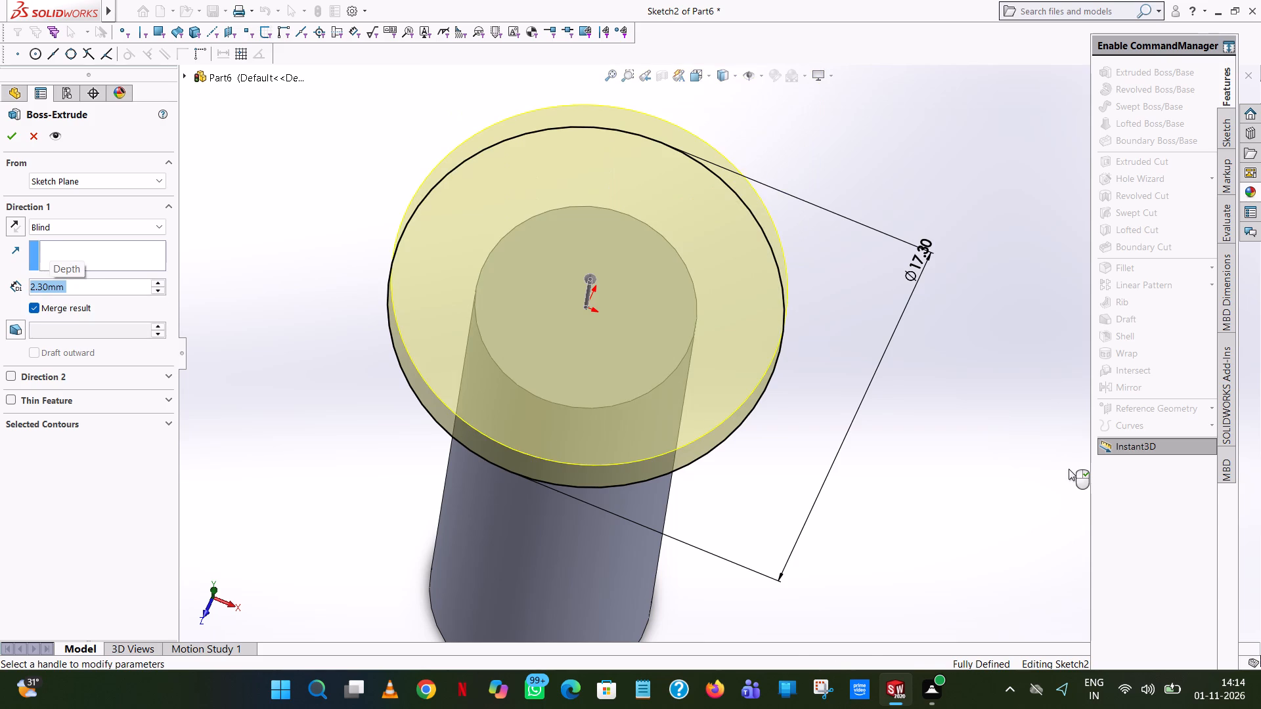
left_click(11, 140)
left_click(271, 168)
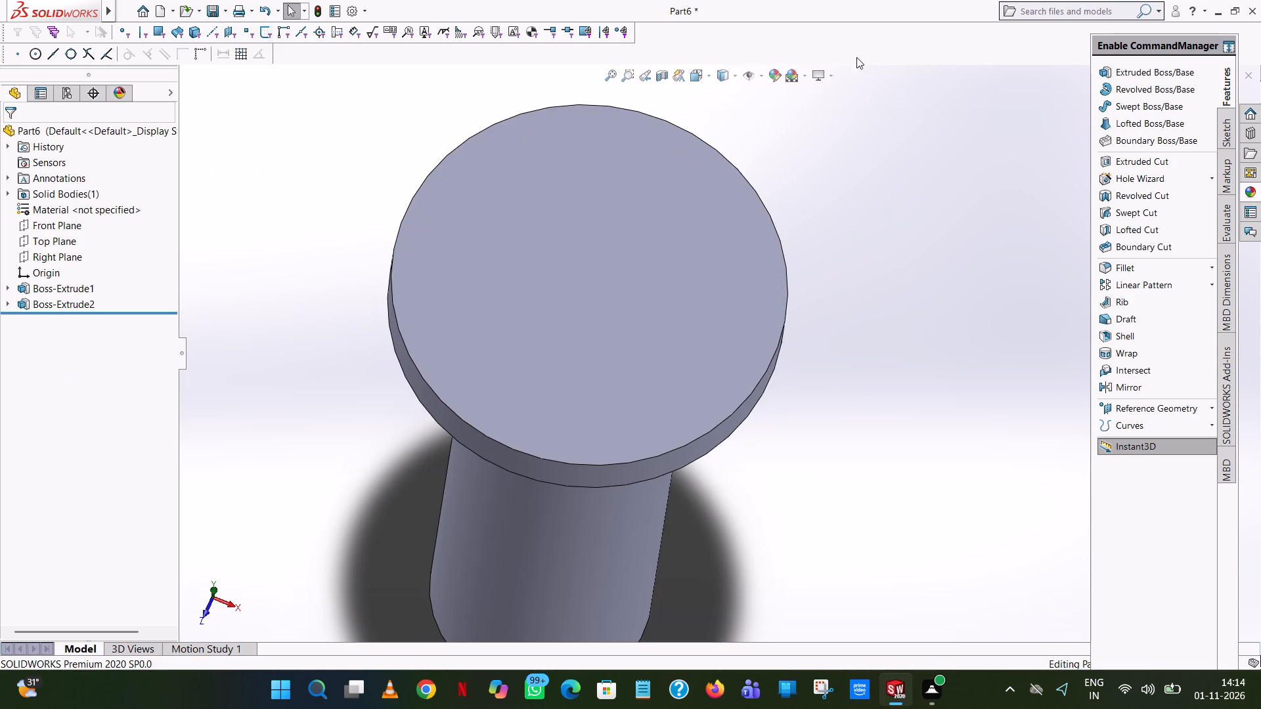
Sketch a circle of radius 6 mm centred on the origin on the flange's top face for an extruded boss.
left_click(1162, 77)
left_click(612, 263)
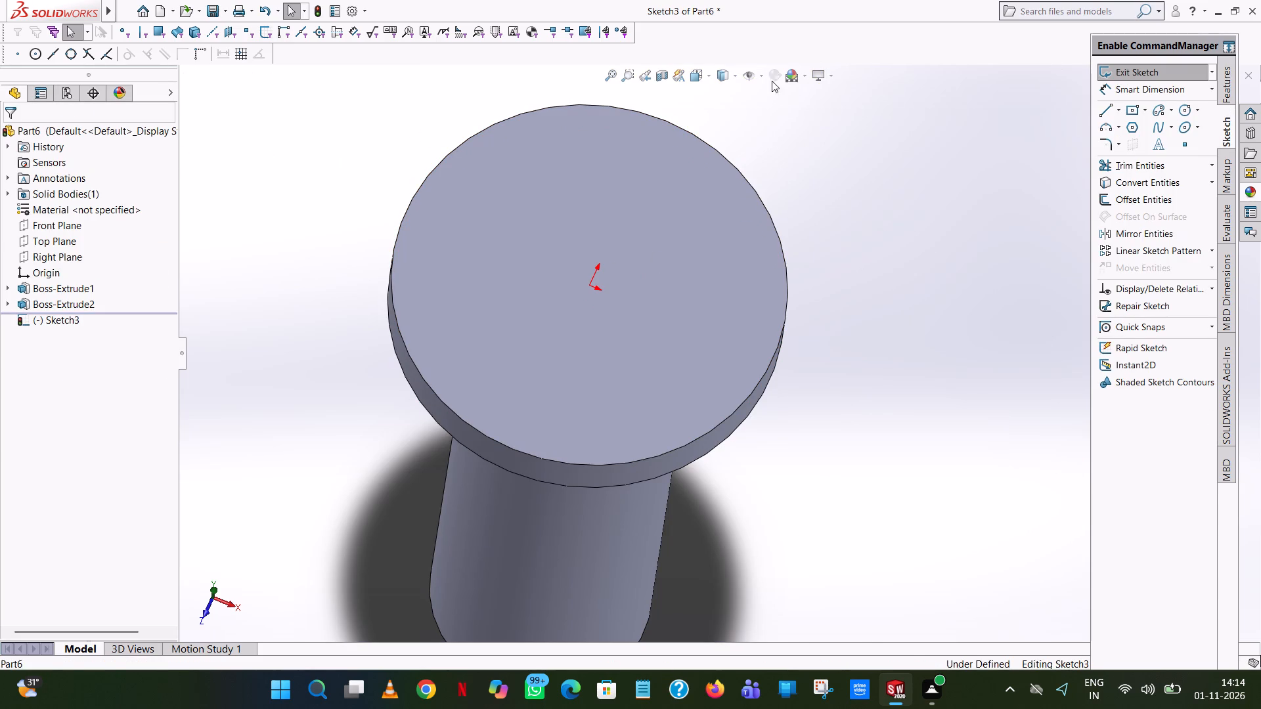
left_click(709, 75)
left_click(778, 143)
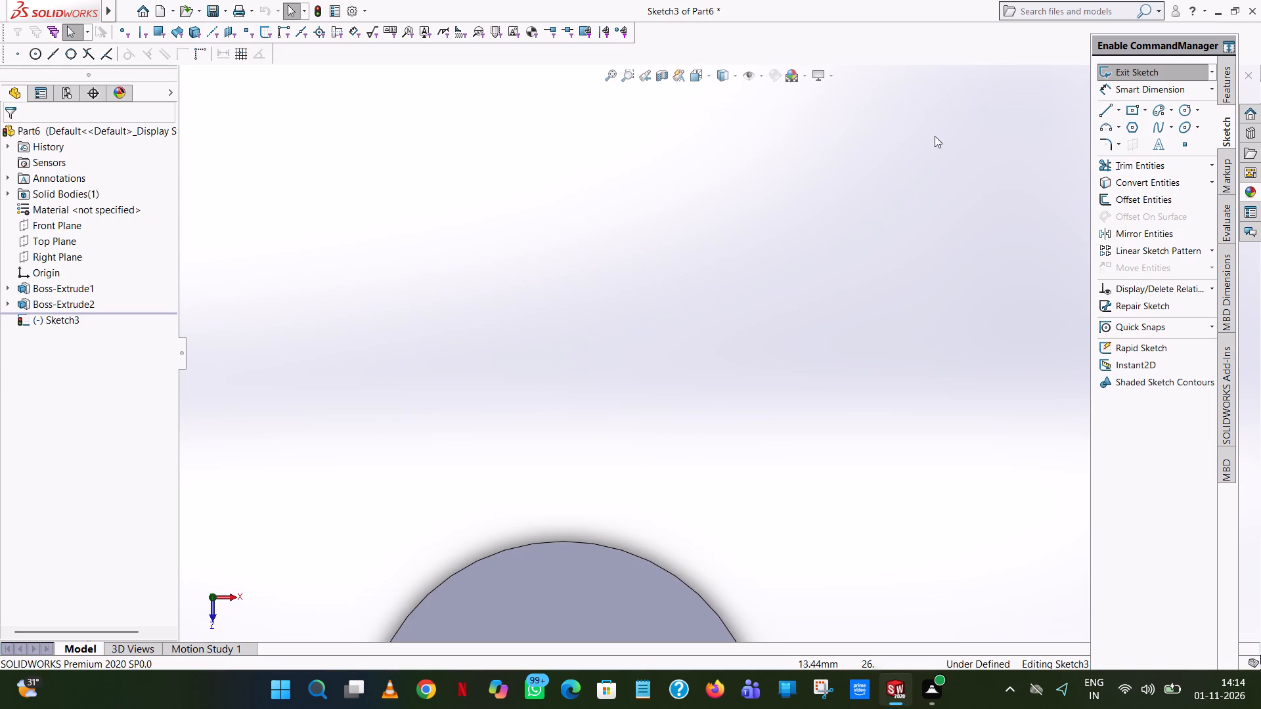
left_click(1188, 106)
scroll(629, 673, "up", 5)
scroll(578, 535, "up", 2)
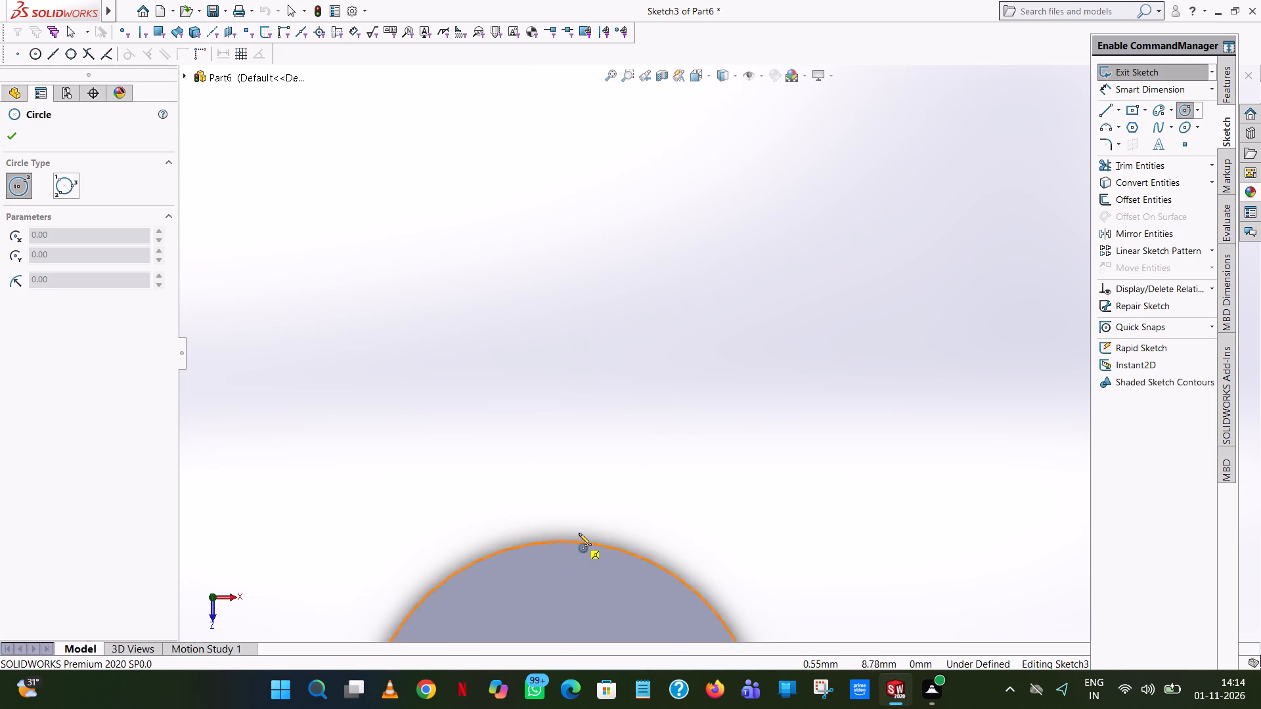
scroll(579, 533, "up", 3)
scroll(652, 493, "down", 6)
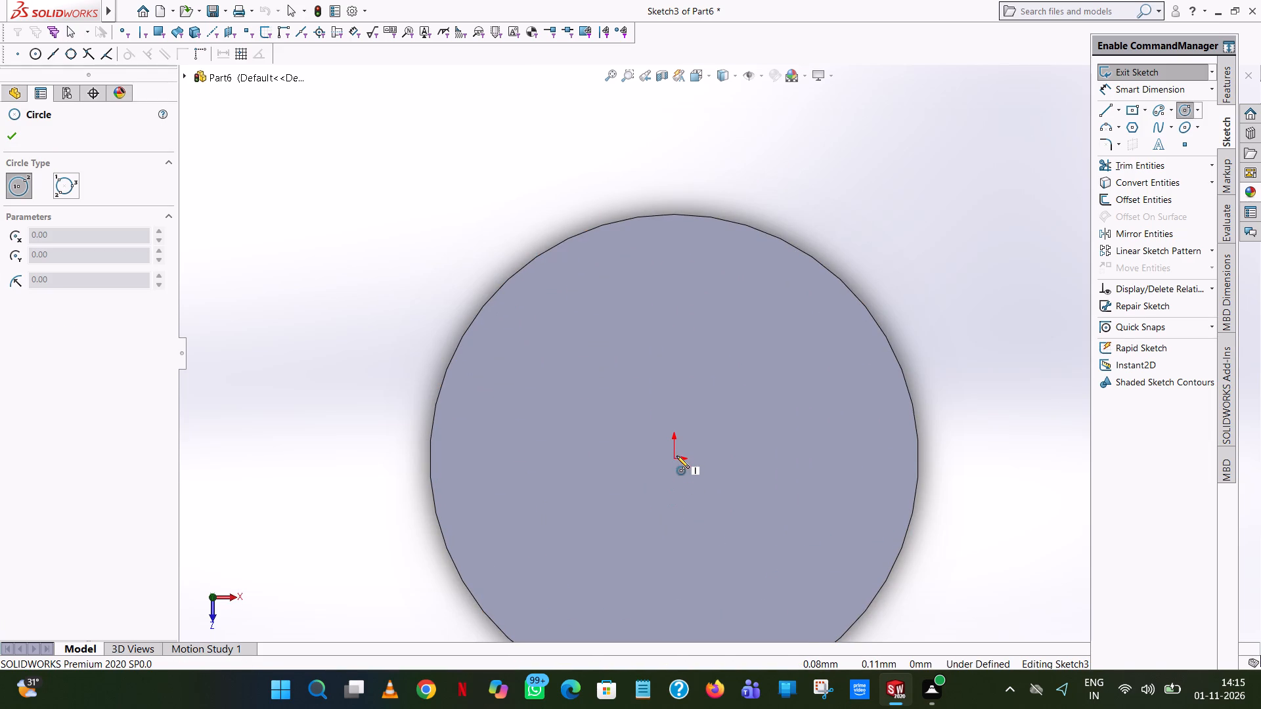
left_click(674, 460)
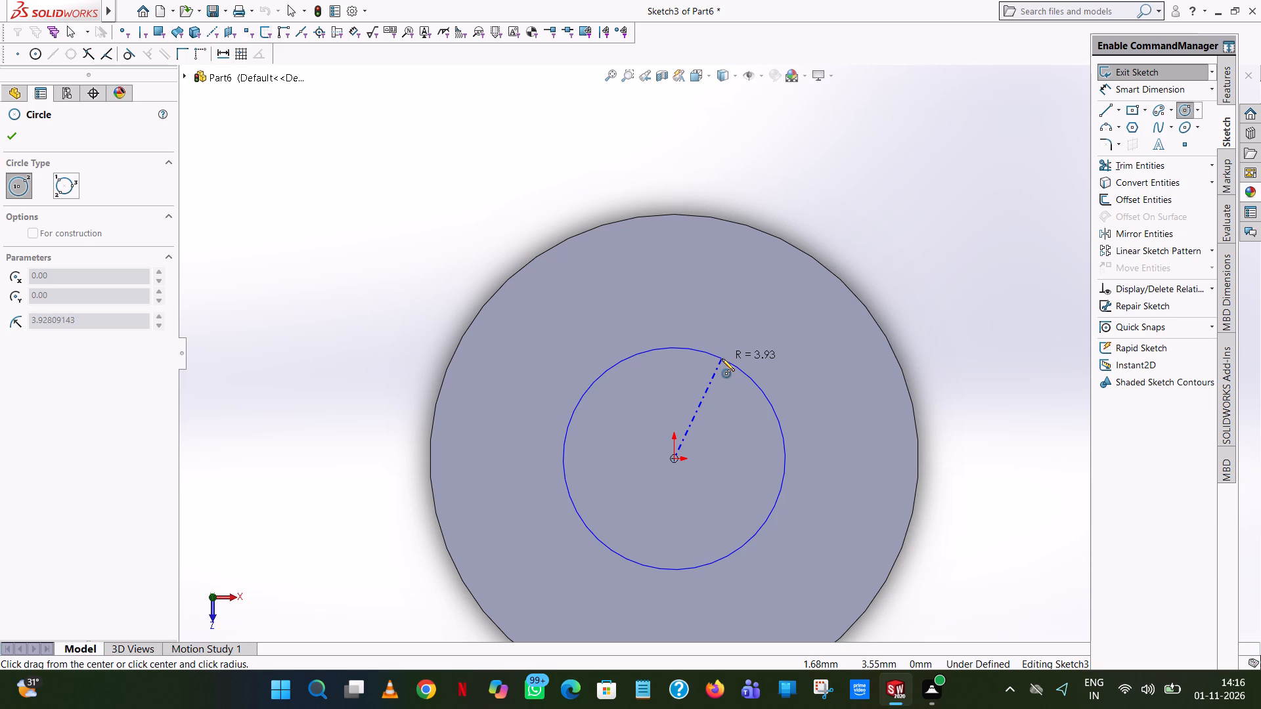
left_click(755, 327)
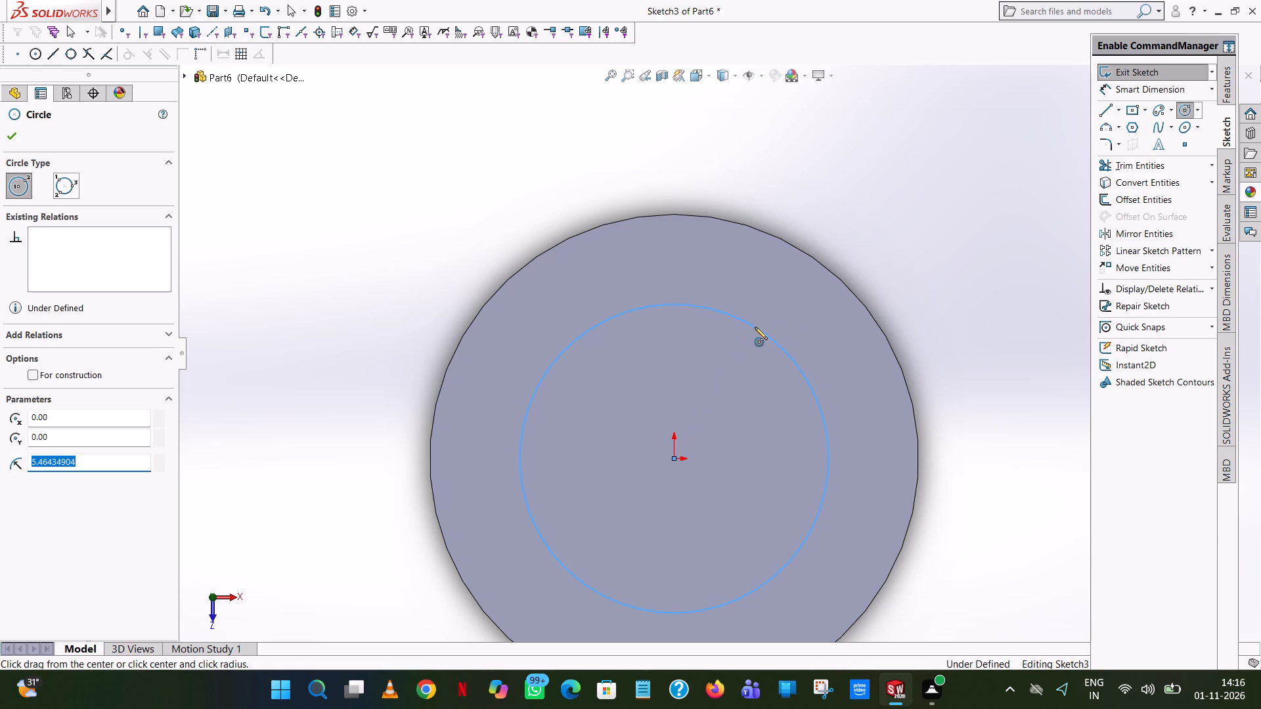
key("6")
key("Return")
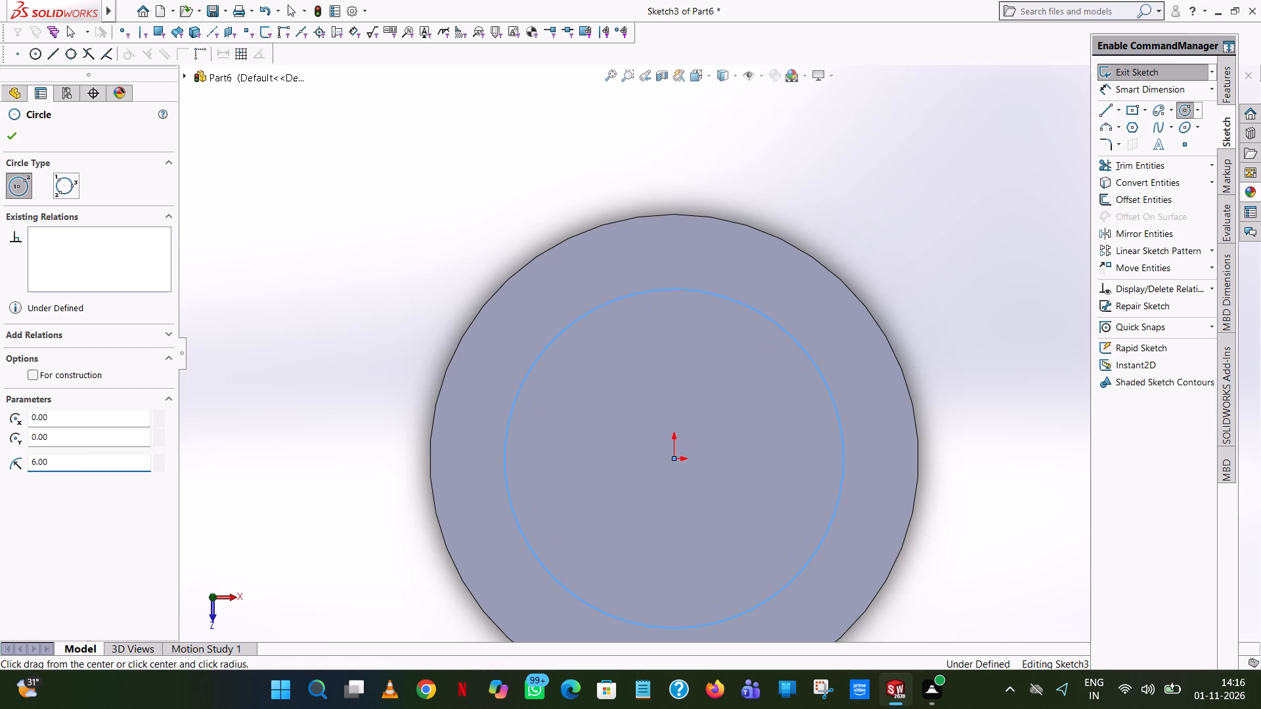
left_click(16, 136)
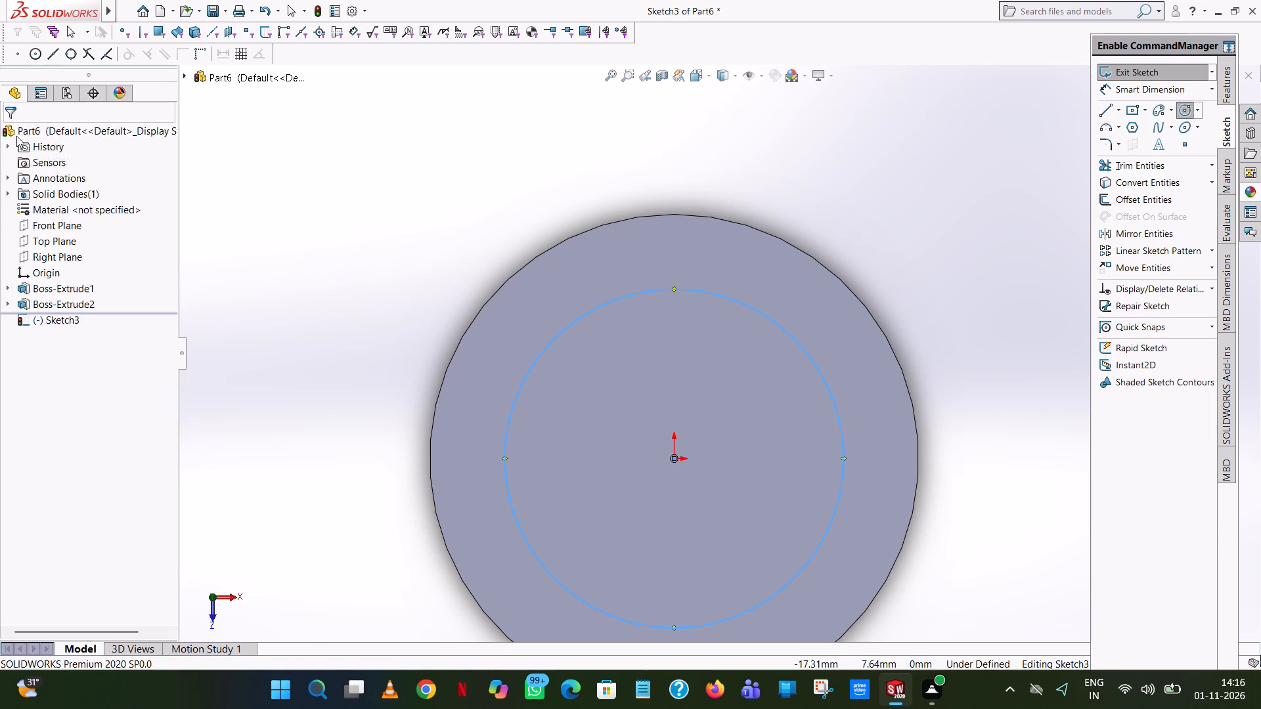
left_click(943, 123)
Dimension the new circle's diameter.
left_click(1113, 87)
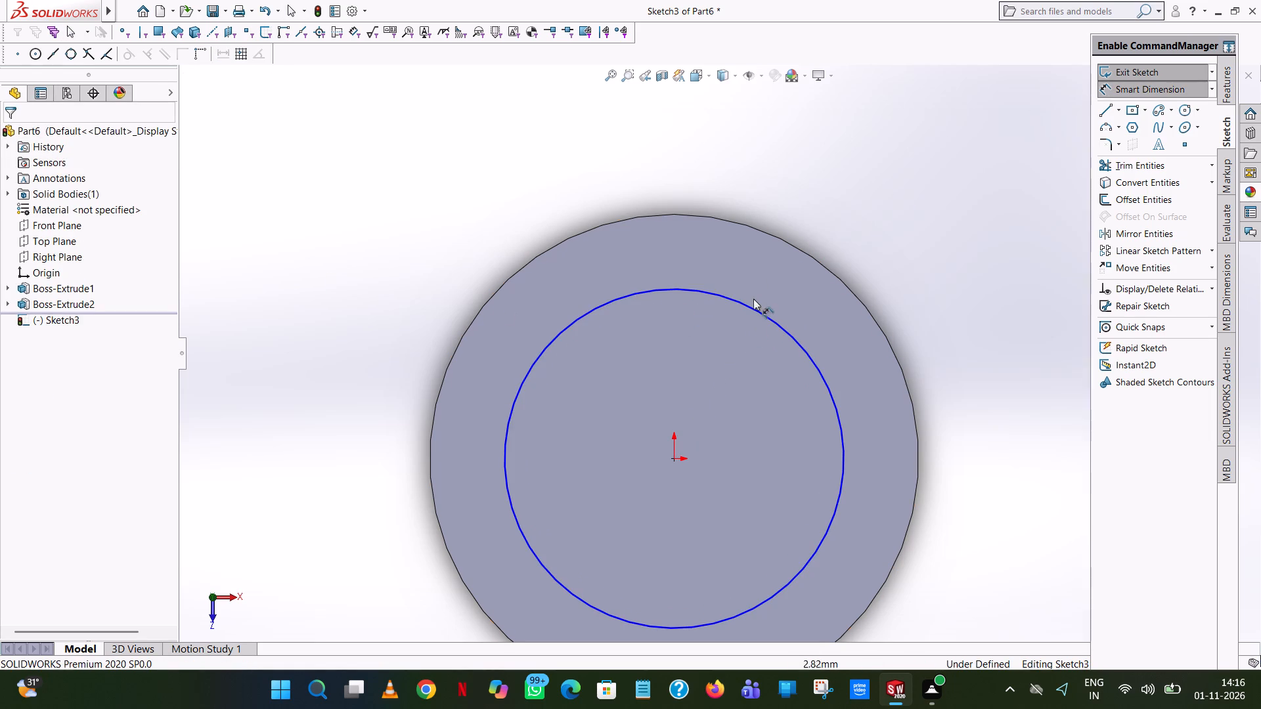
left_click(752, 305)
left_click(799, 161)
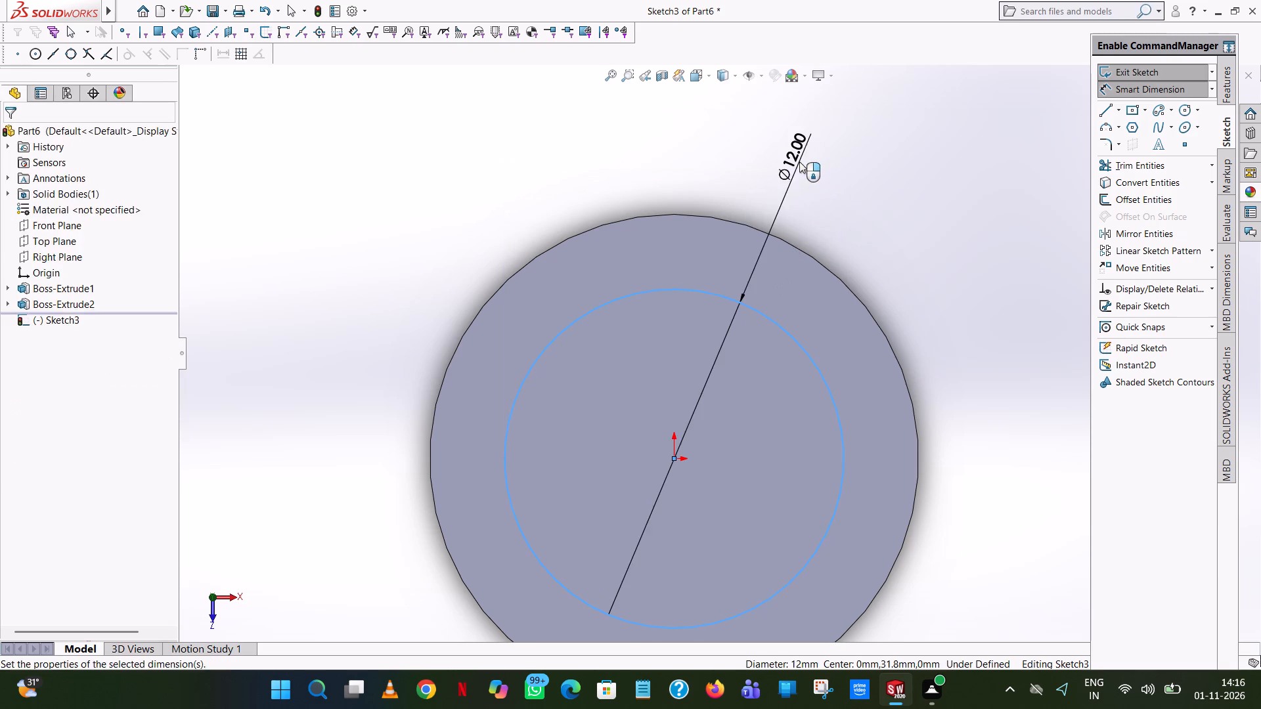
left_click(747, 143)
left_click(898, 146)
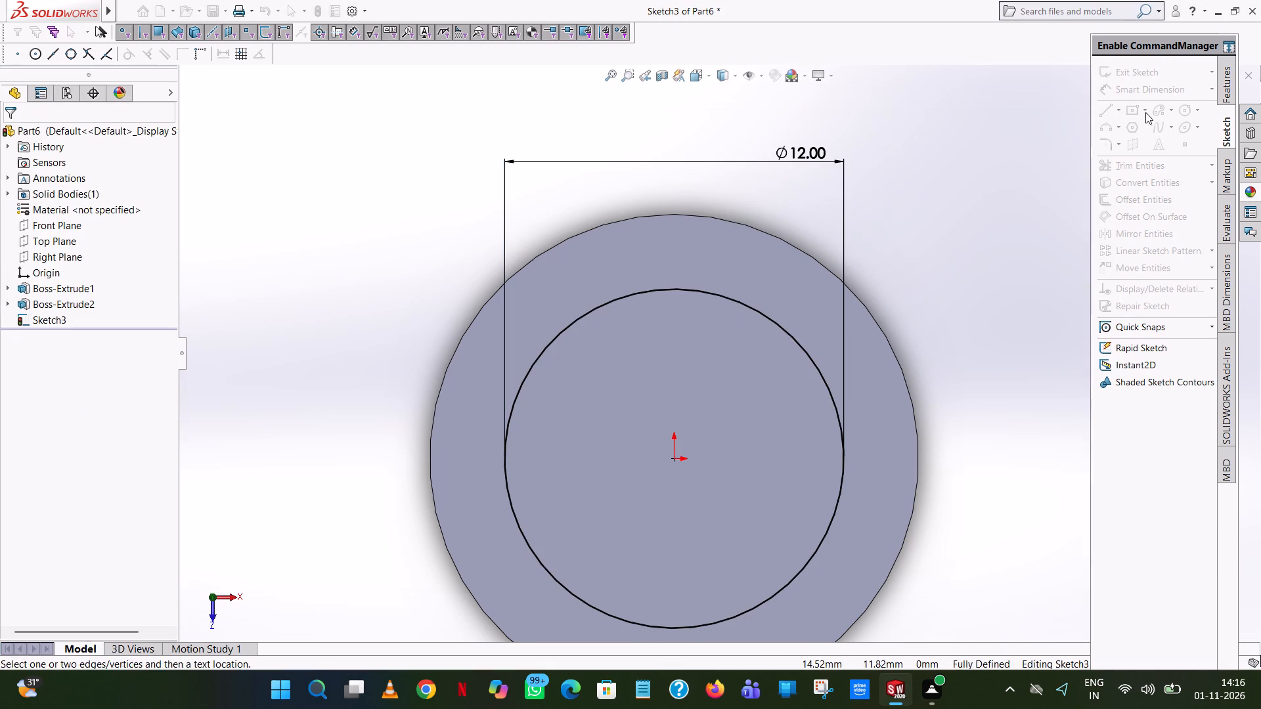
Extrude the circle as a blind boss 41.4-29.5-2.3 (9.6 mm) deep, merged with the flange.
left_click(1227, 91)
left_click(1127, 72)
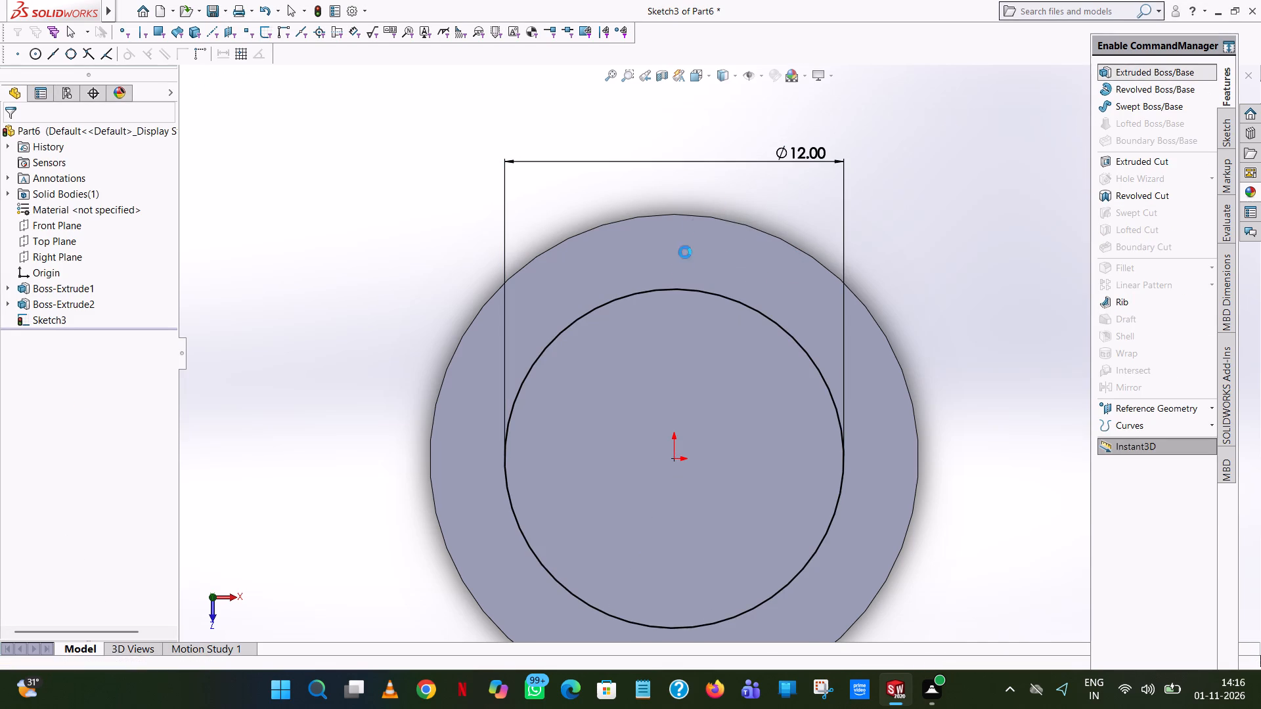
middle_click_drag(717, 400, 707, 282)
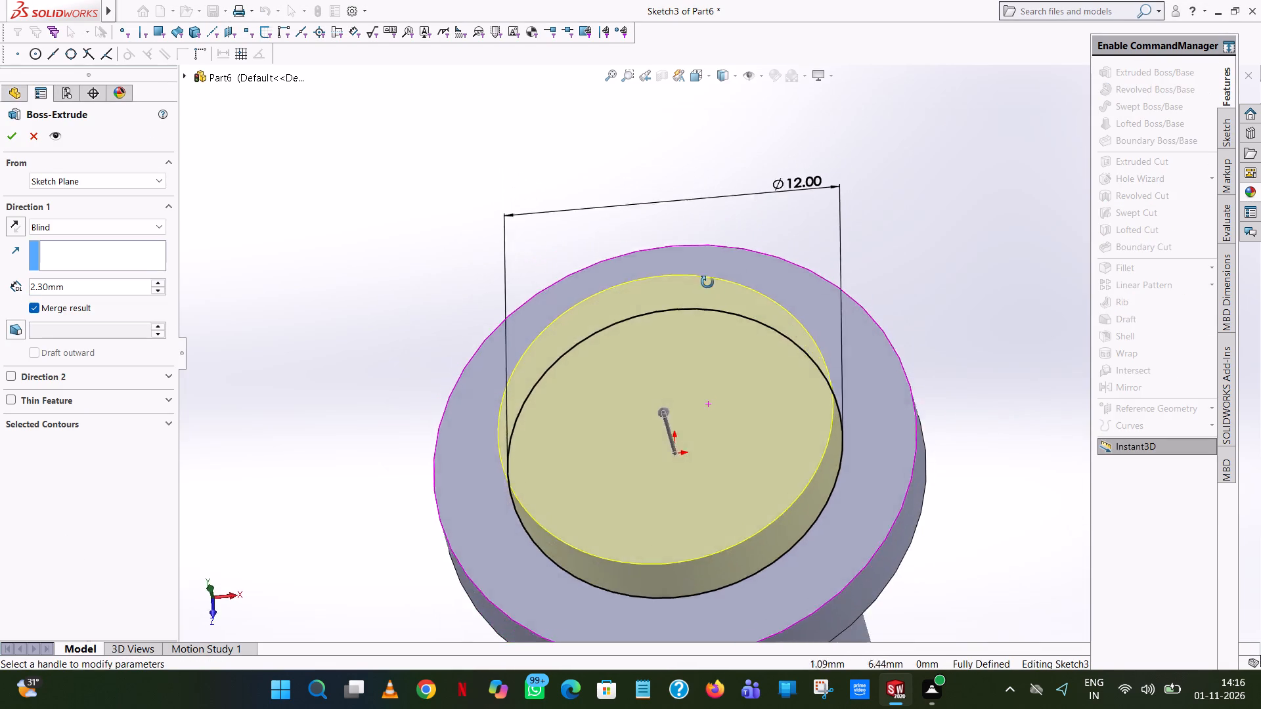
middle_click_drag(707, 282, 715, 144)
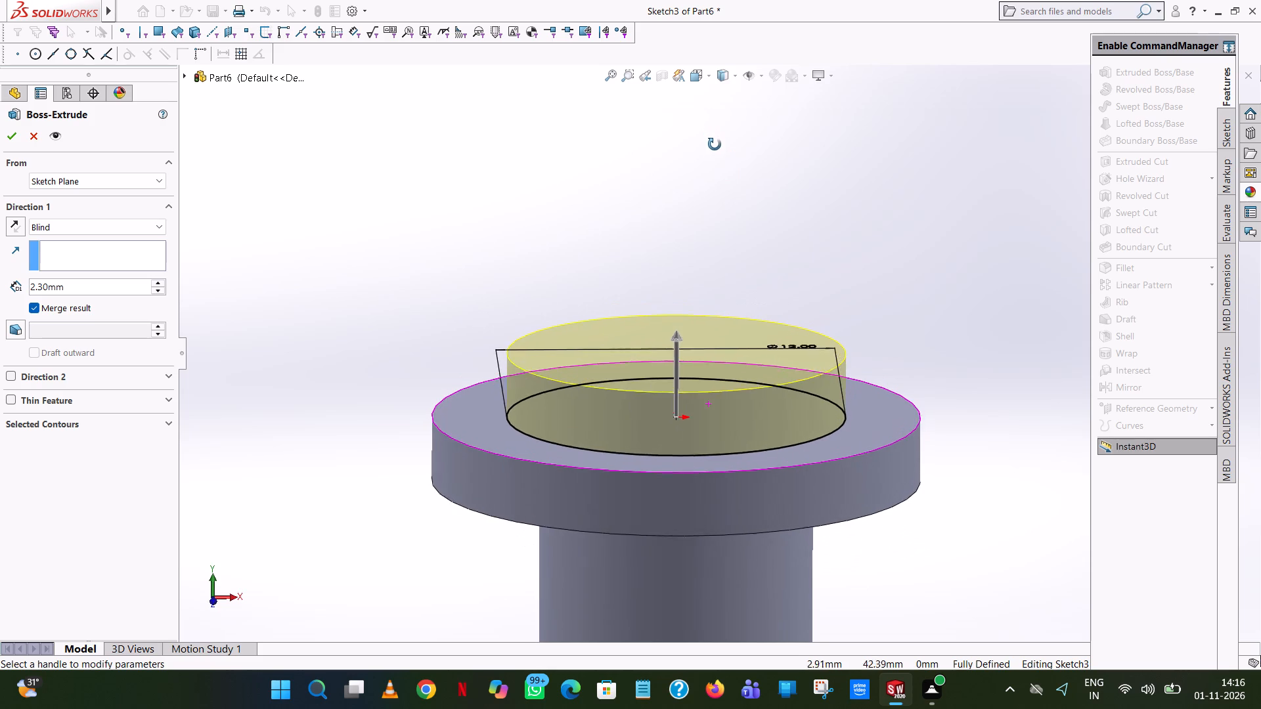
middle_click_drag(715, 144, 717, 154)
scroll(717, 154, "up", 1)
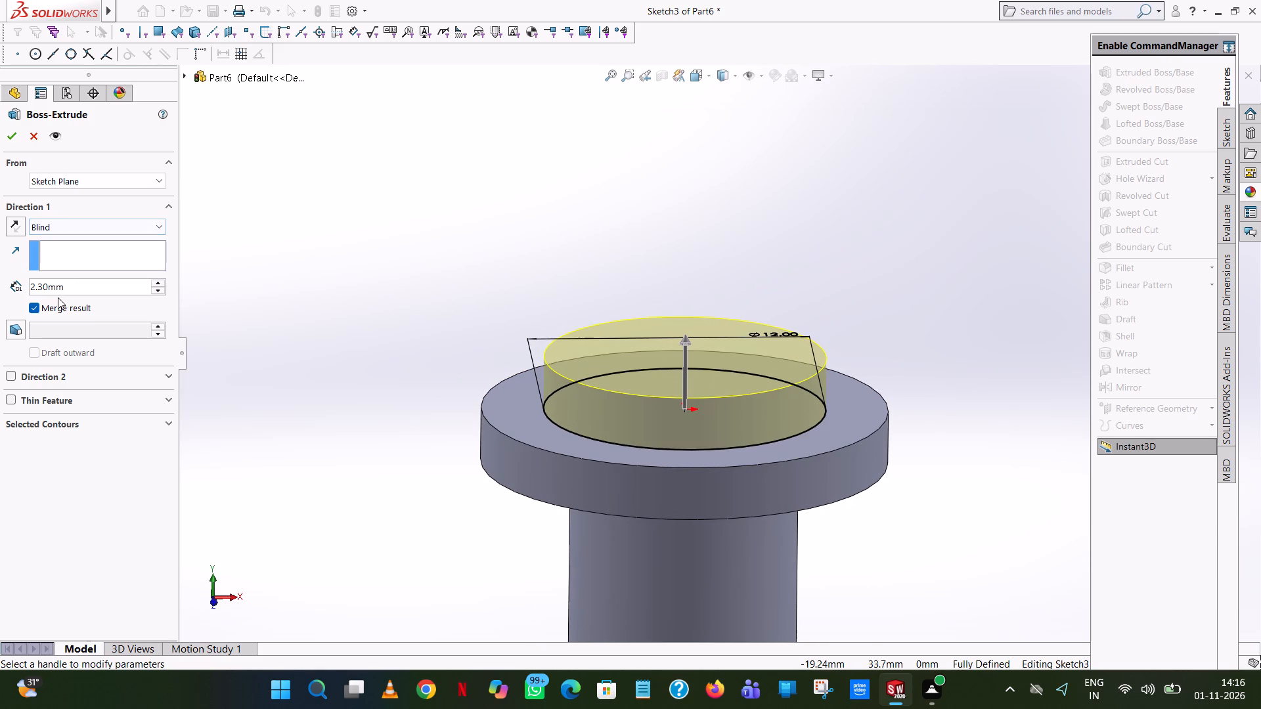
double_click(94, 288)
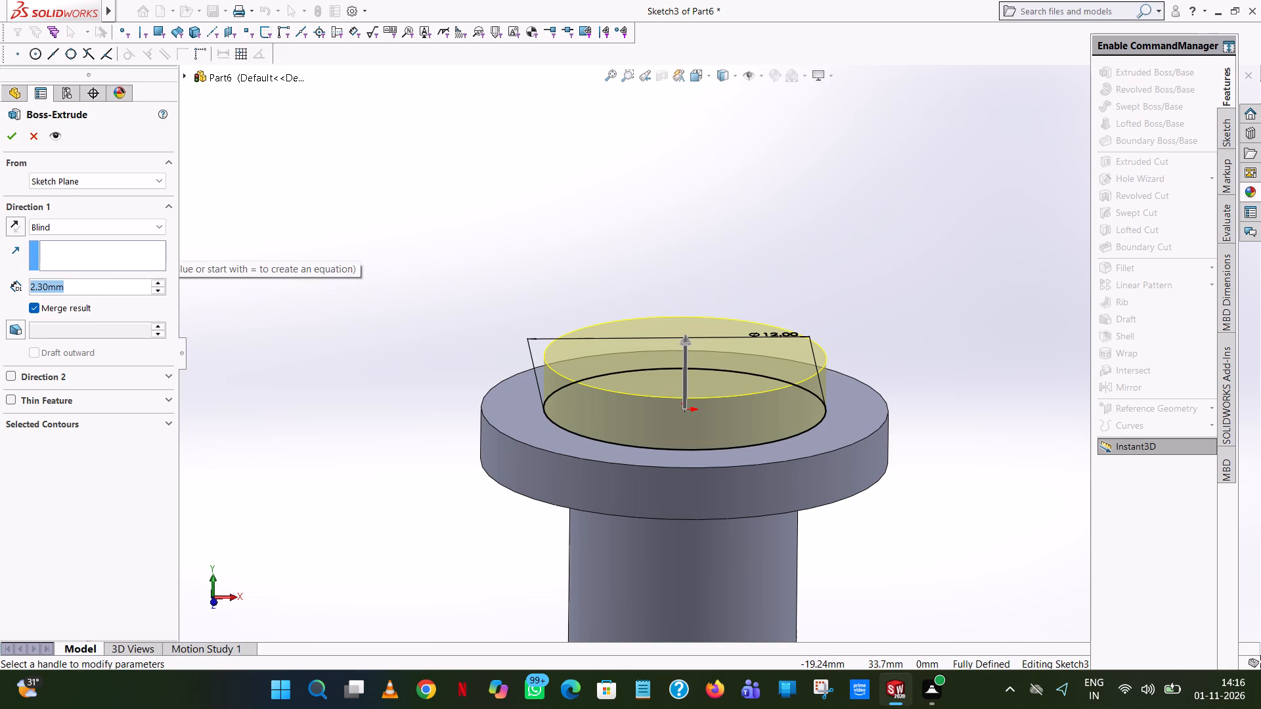
type("41.4")
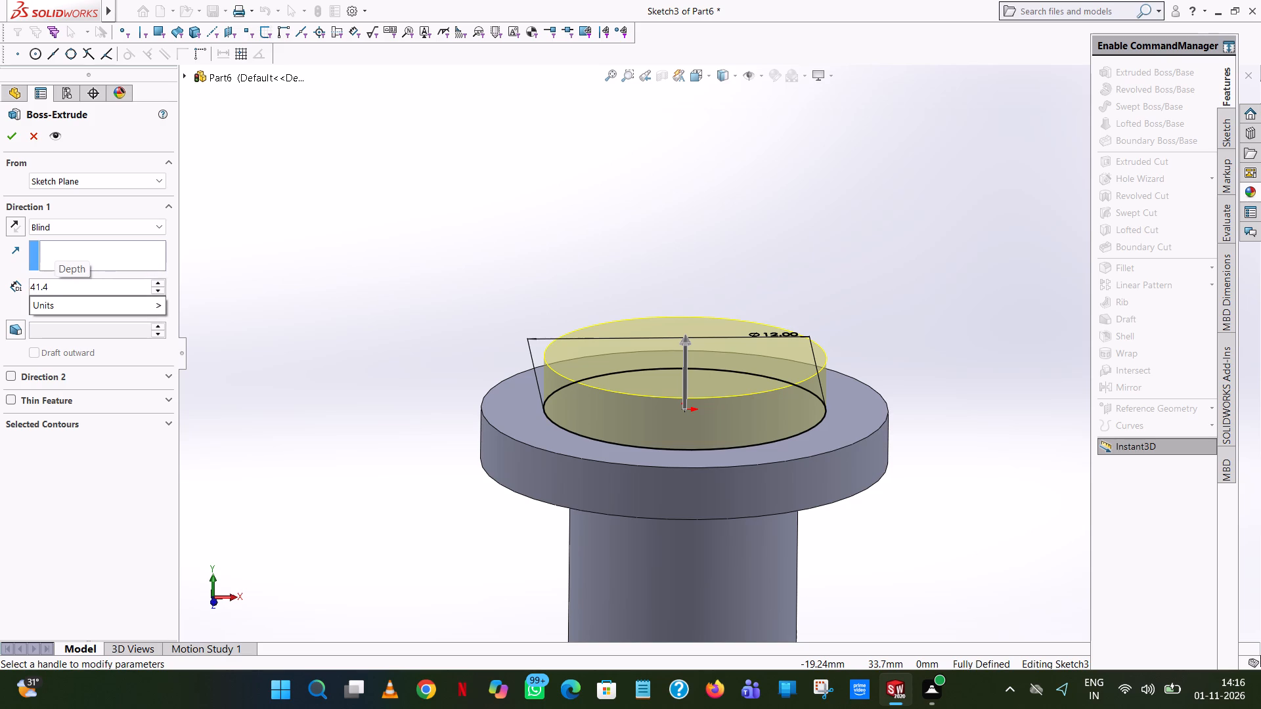
key("minus")
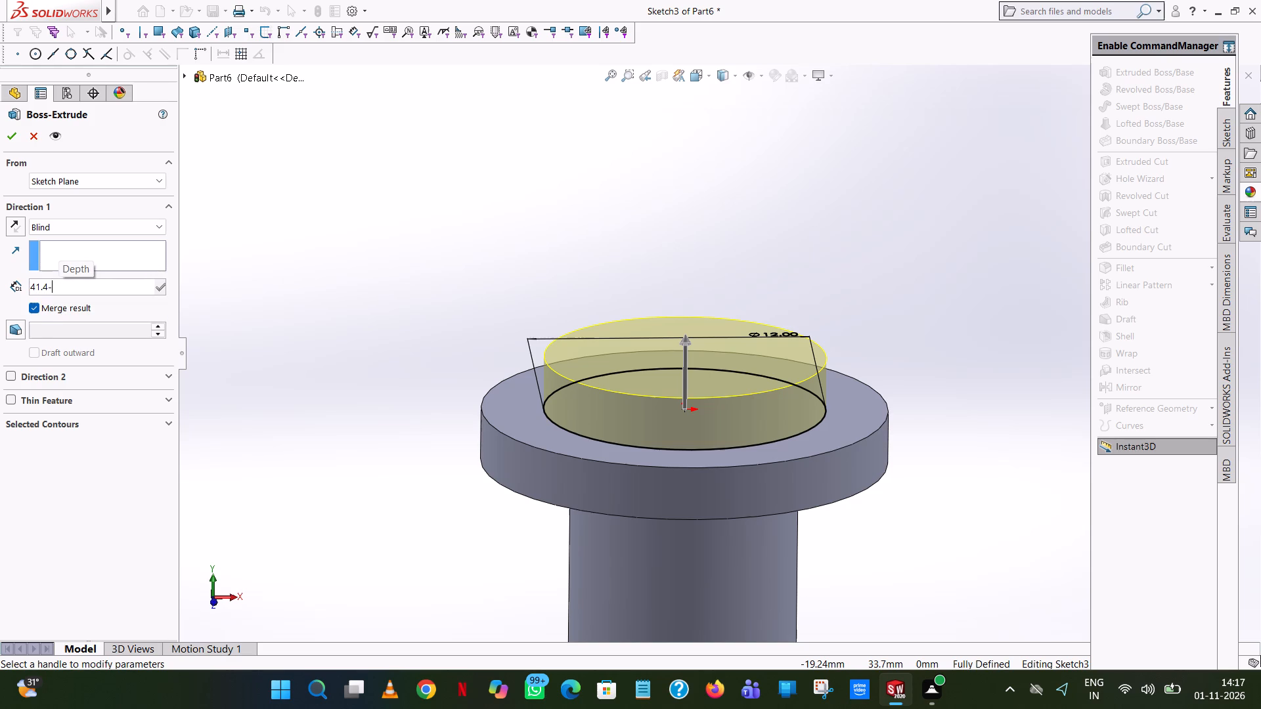
type("29.")
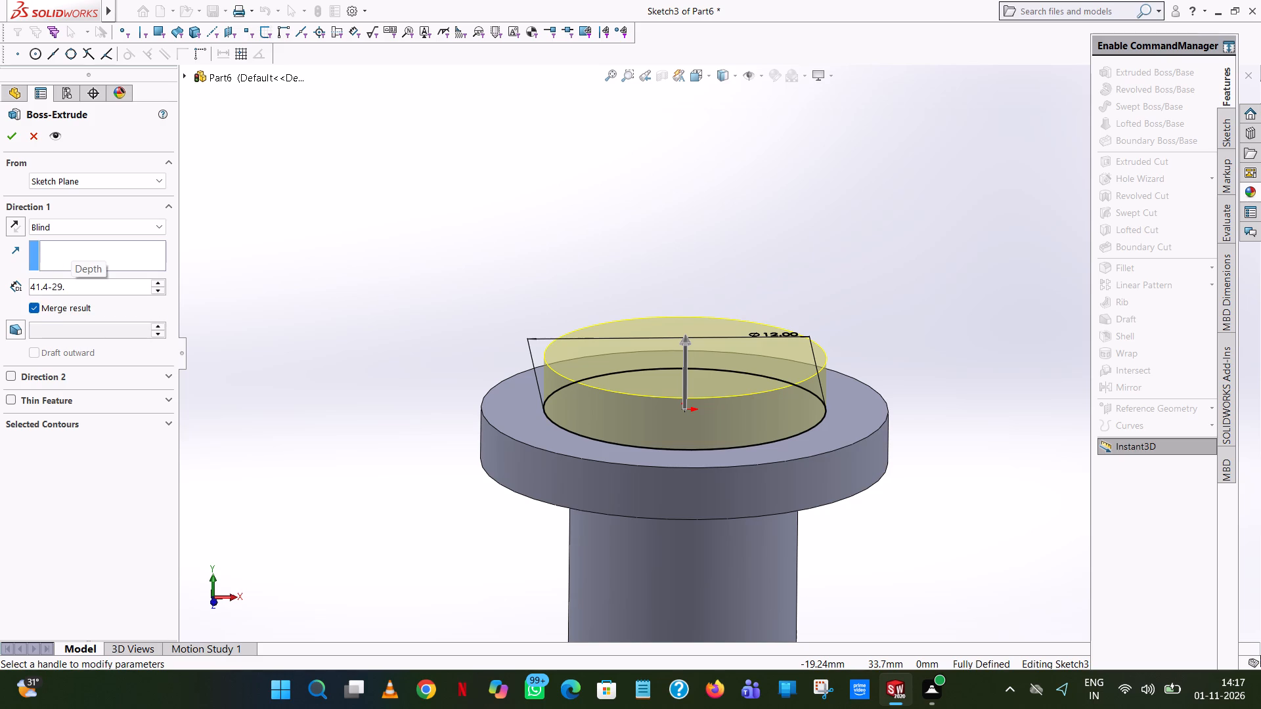
type("5-")
type("2.3")
key("Return")
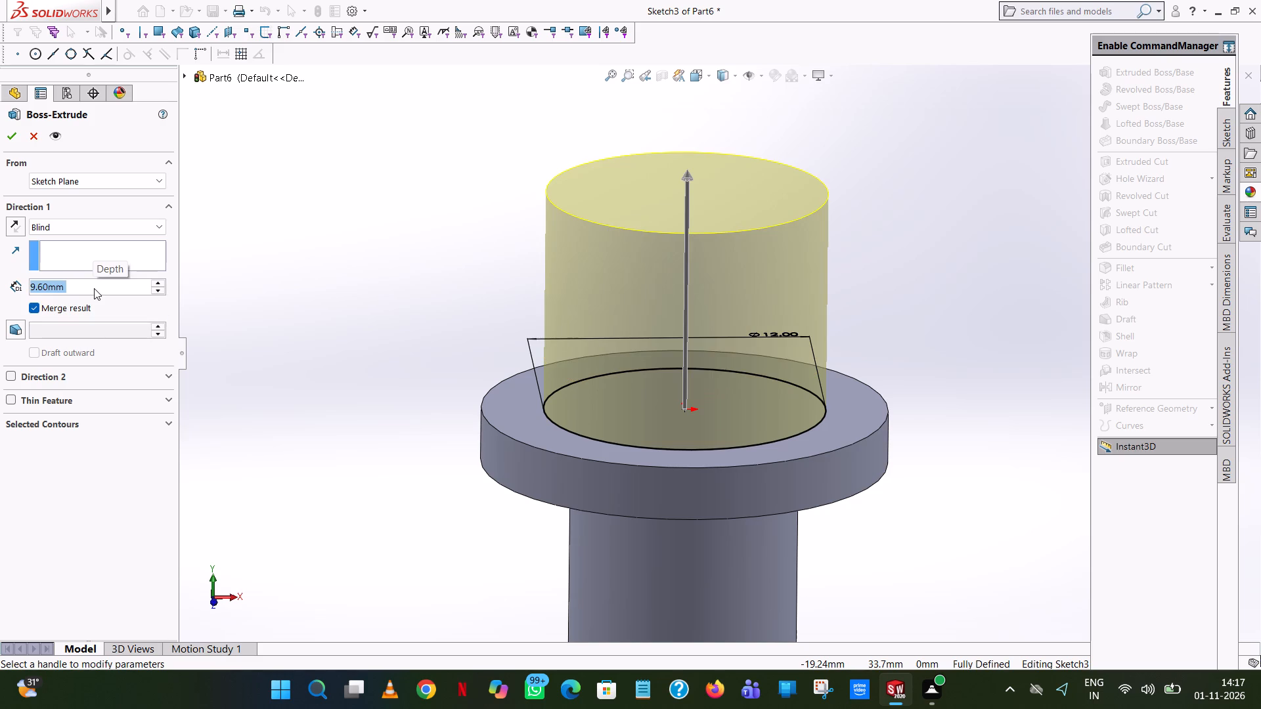
left_click(12, 137)
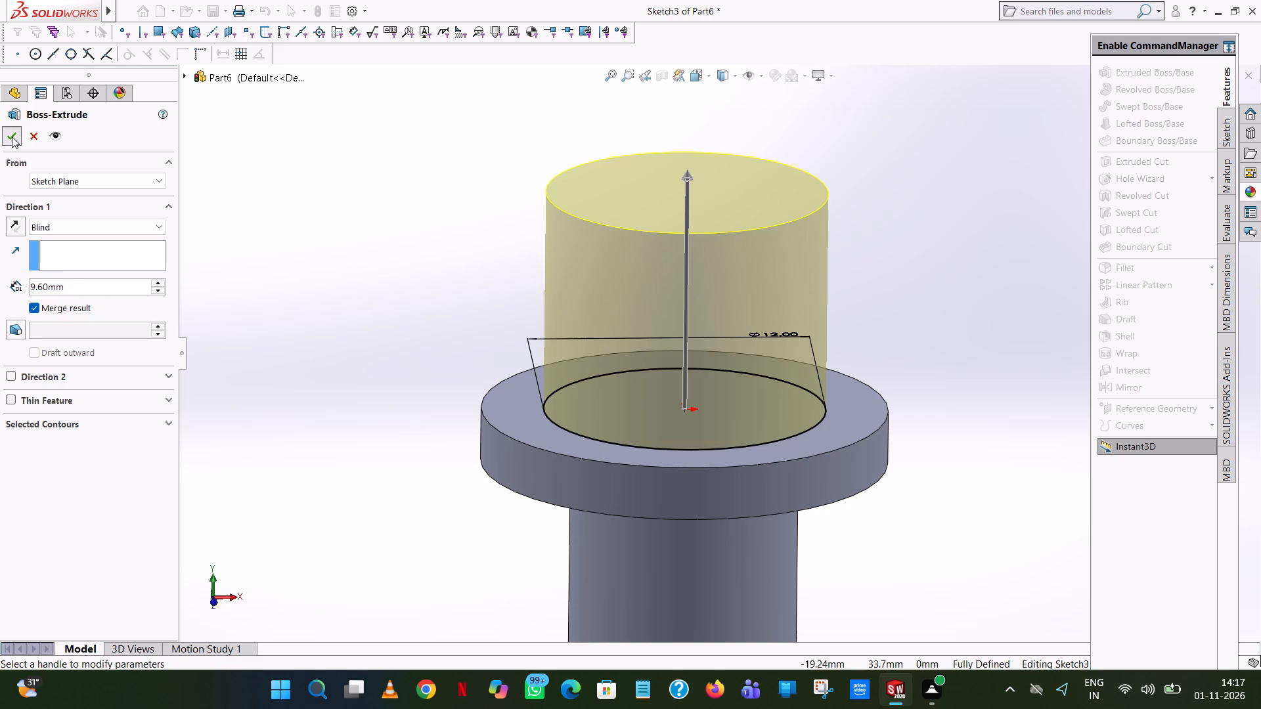
left_click(363, 224)
On the new boss's top face, sketch an origin-centred hexagon for an extruded cut, using a circumscribed circle about 6.7 mm in diameter.
middle_click_drag(765, 155, 785, 362)
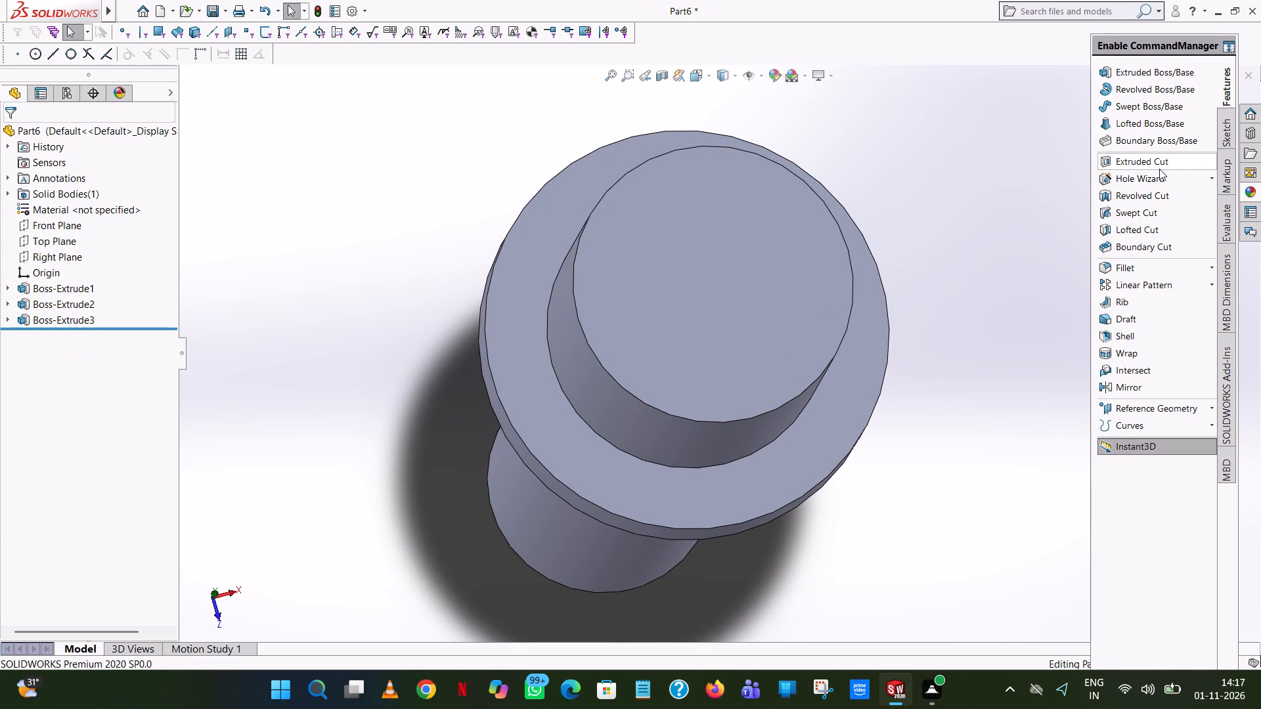
left_click(1157, 165)
left_click(816, 212)
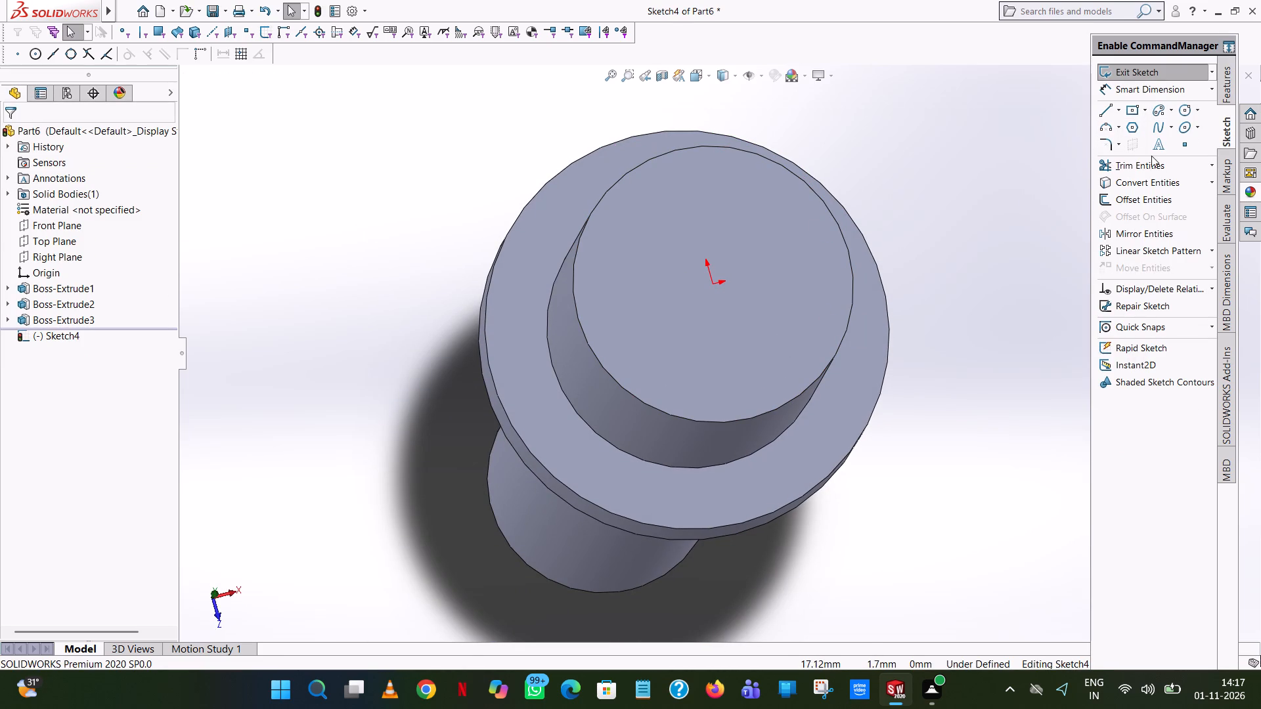
left_click(1127, 125)
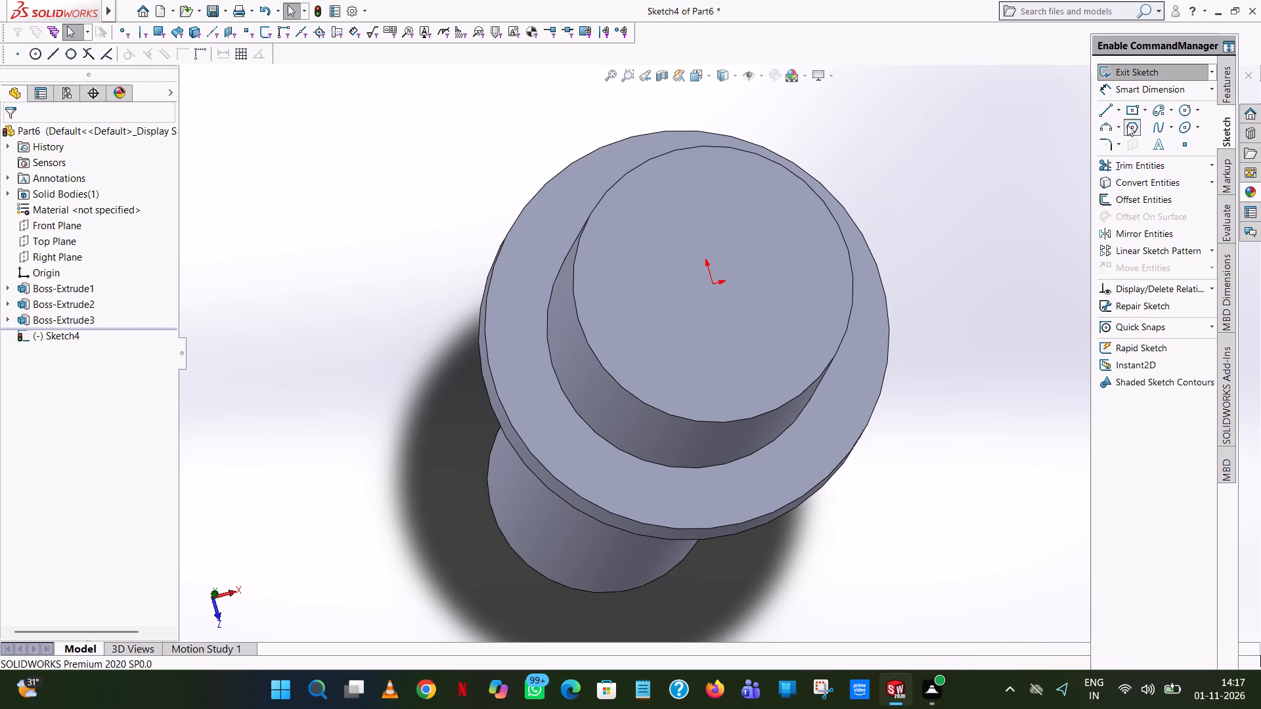
left_click(705, 75)
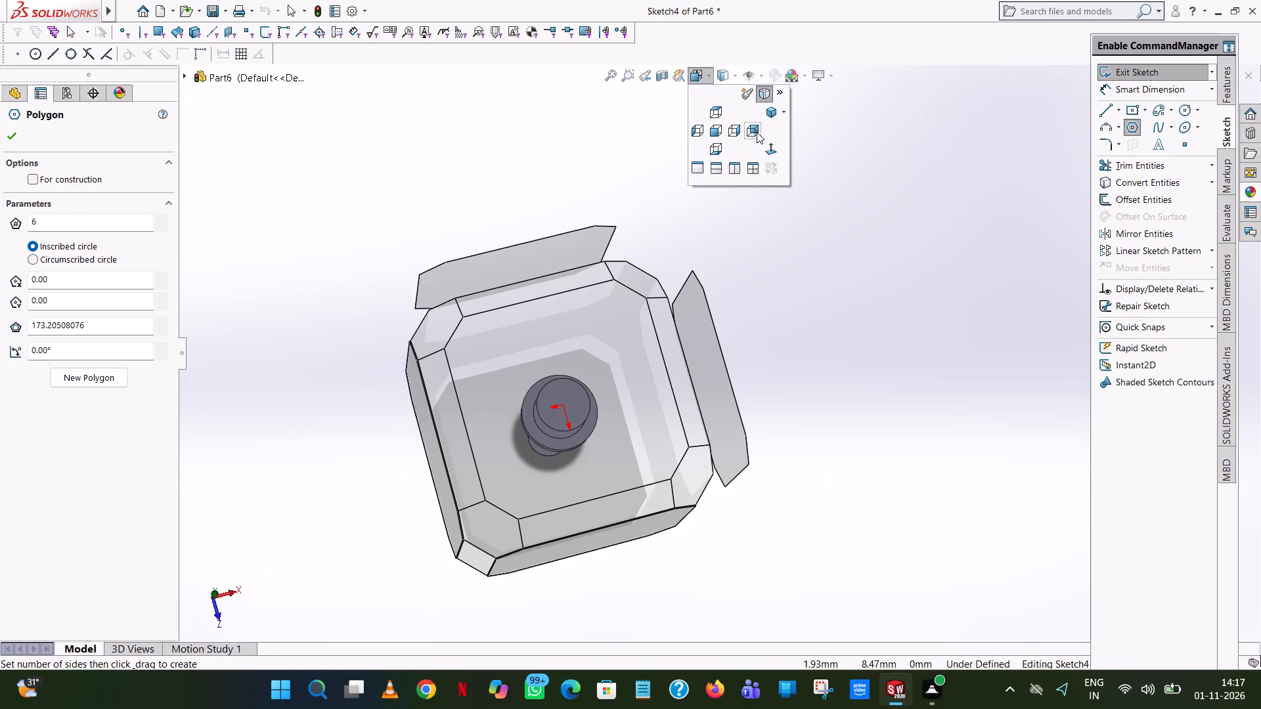
left_click(771, 145)
left_click(680, 442)
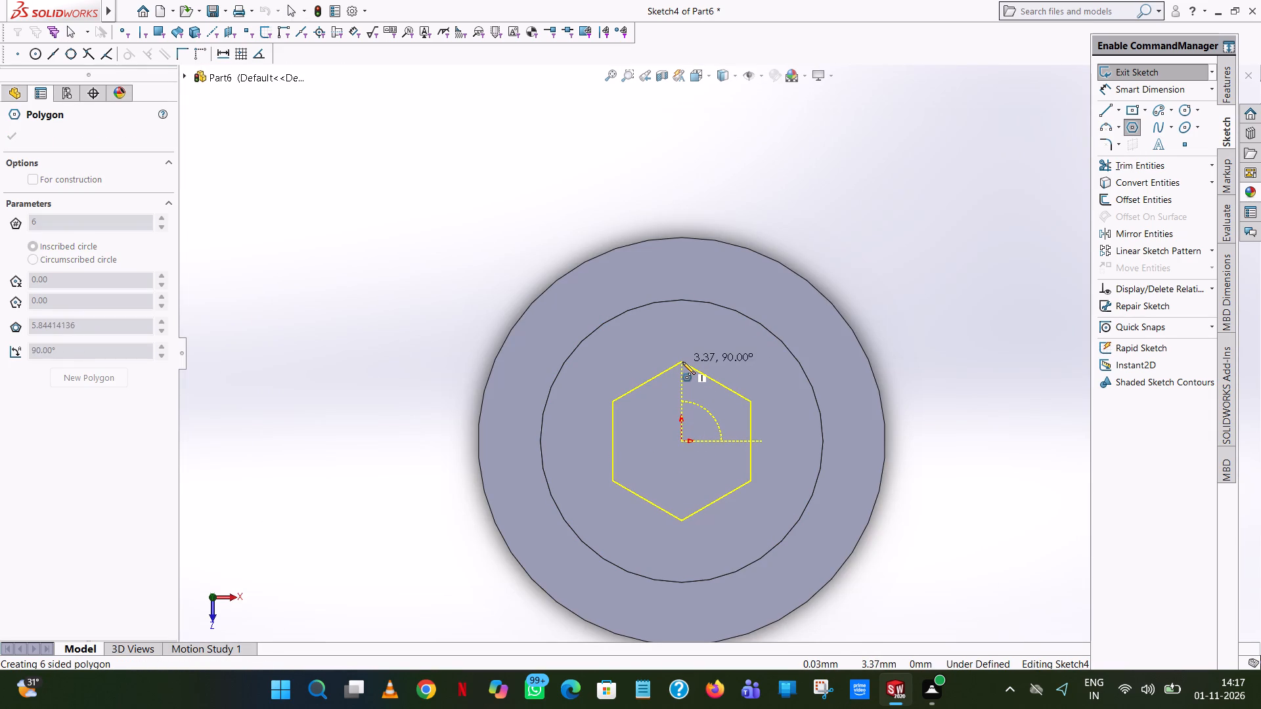
left_click(682, 362)
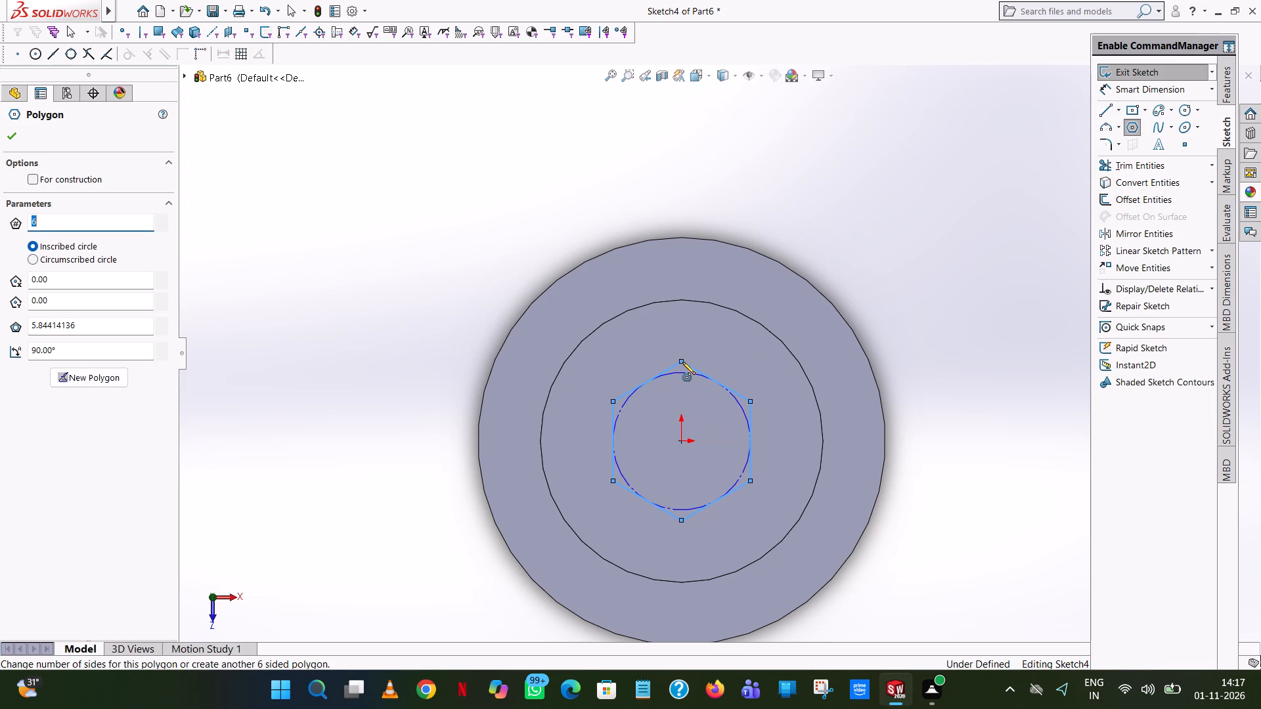
left_click(31, 261)
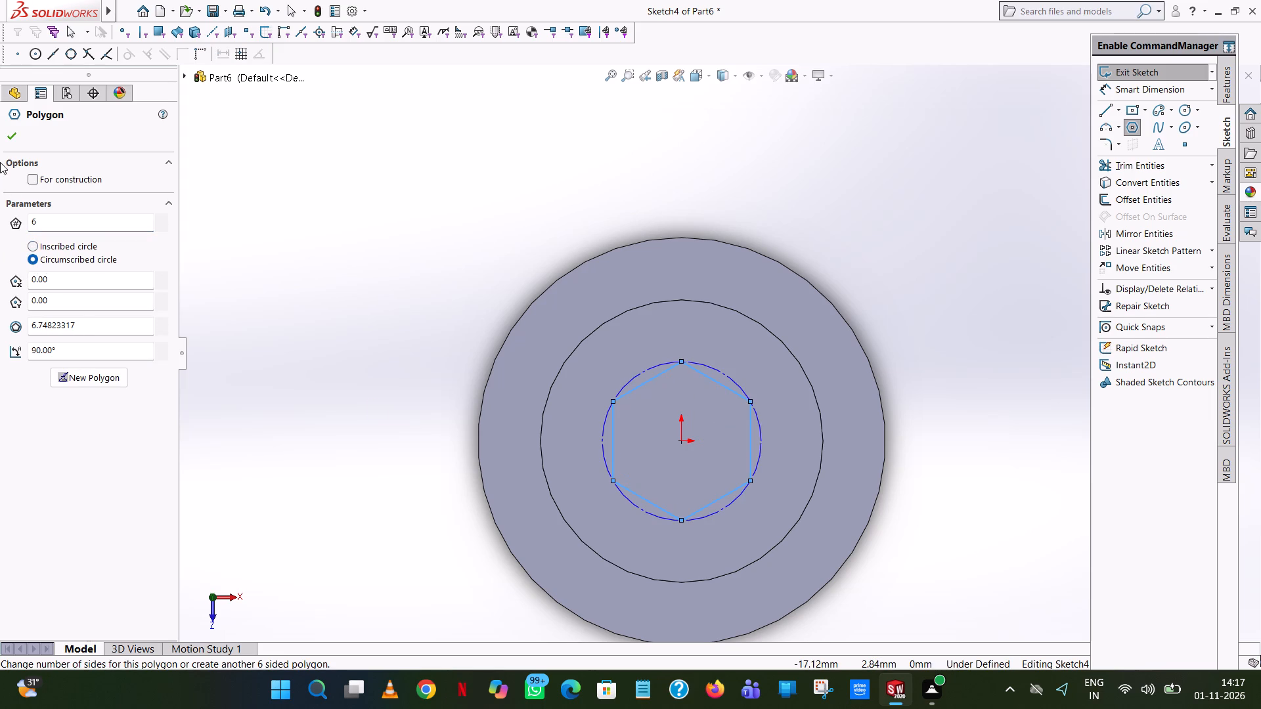
left_click(8, 133)
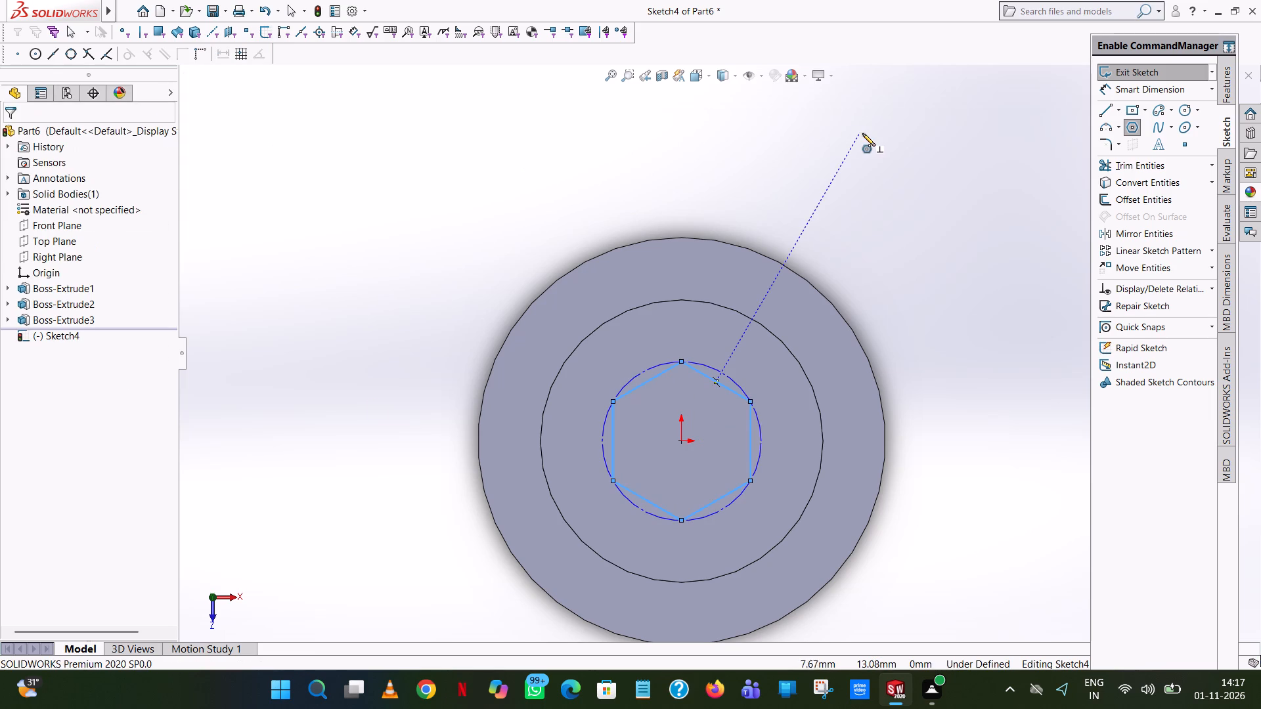
left_click(854, 140)
right_click(854, 140)
left_click(882, 146)
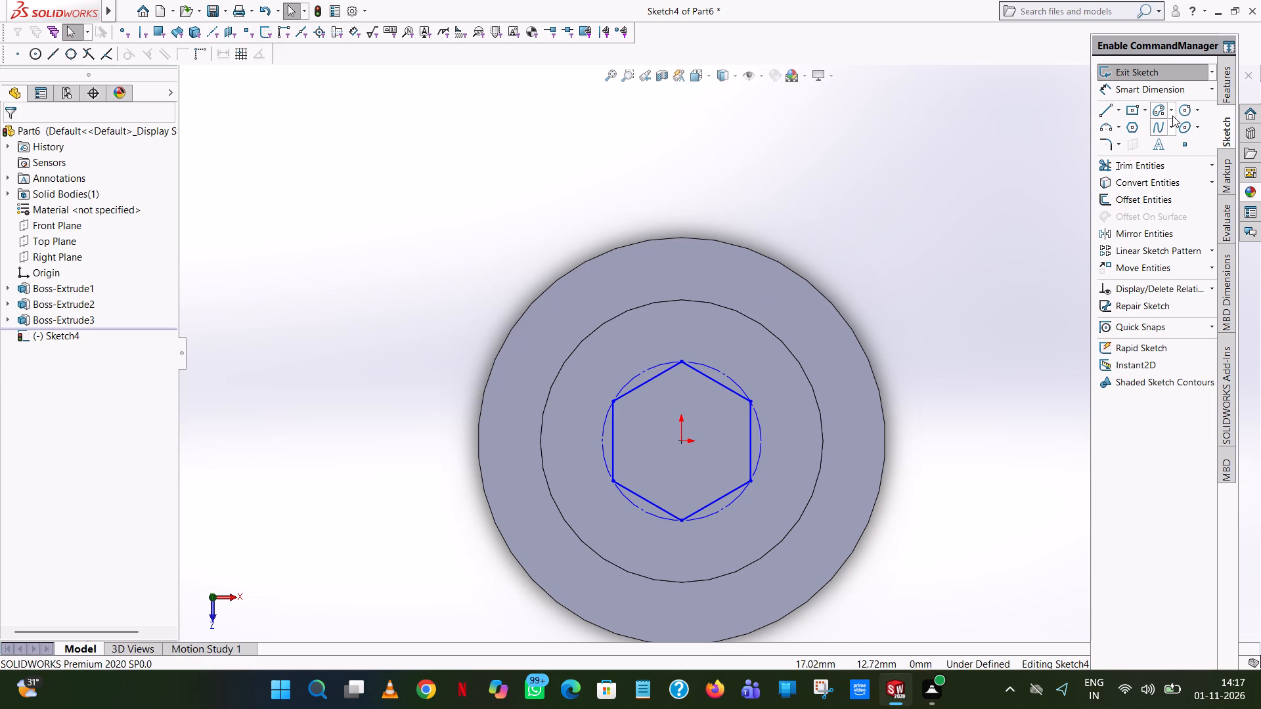
Dimension the hexagon's circumscribed construction circle to a diameter of 7.7 mm.
left_click(1174, 93)
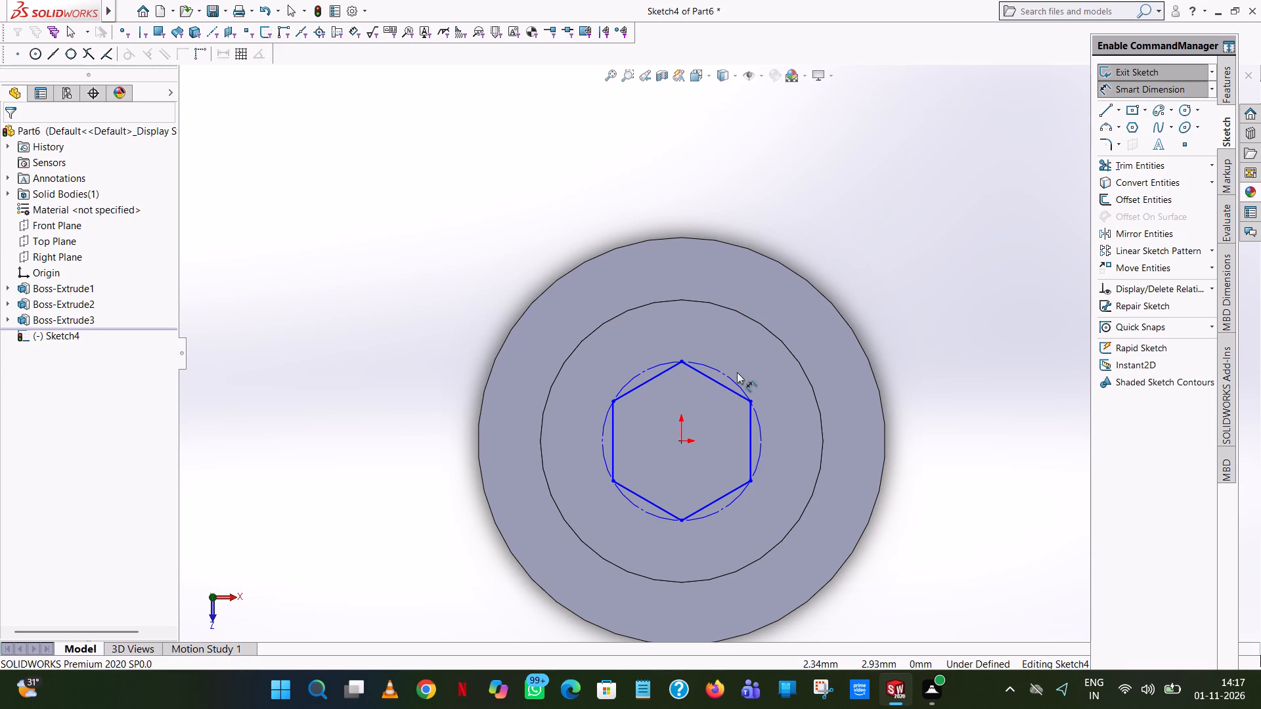
left_click(732, 377)
left_click(928, 191)
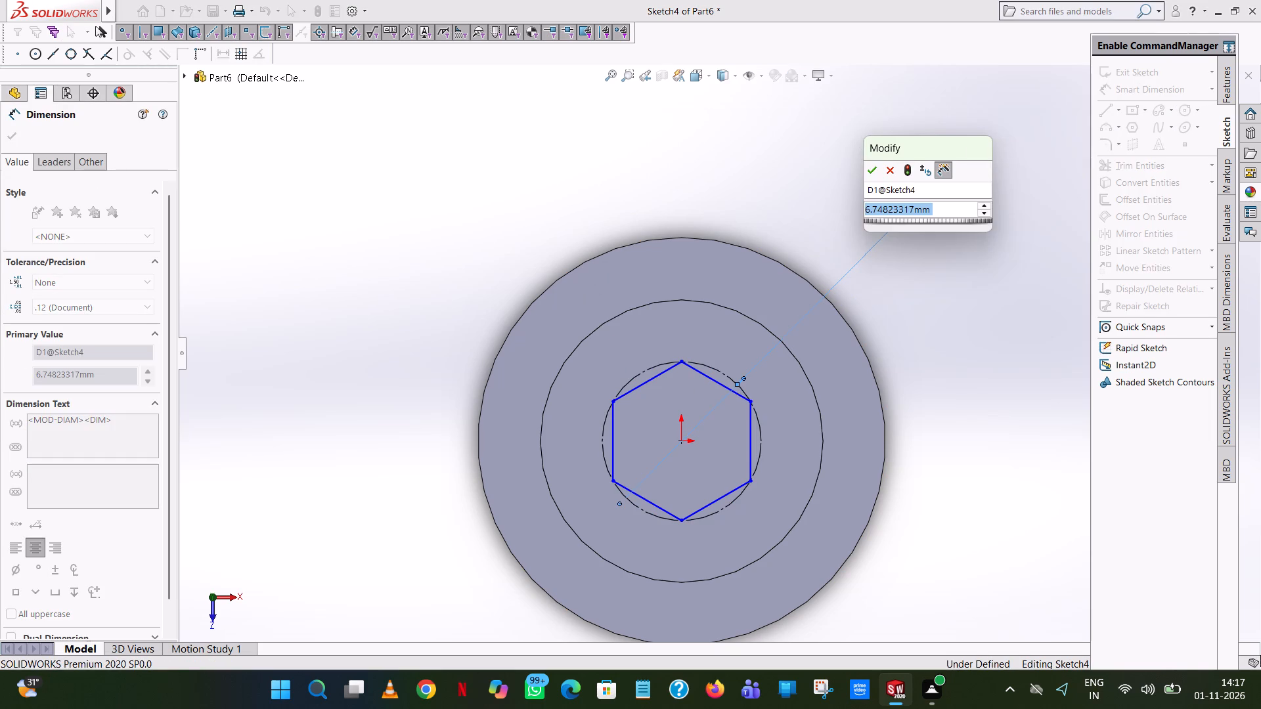
type("7.")
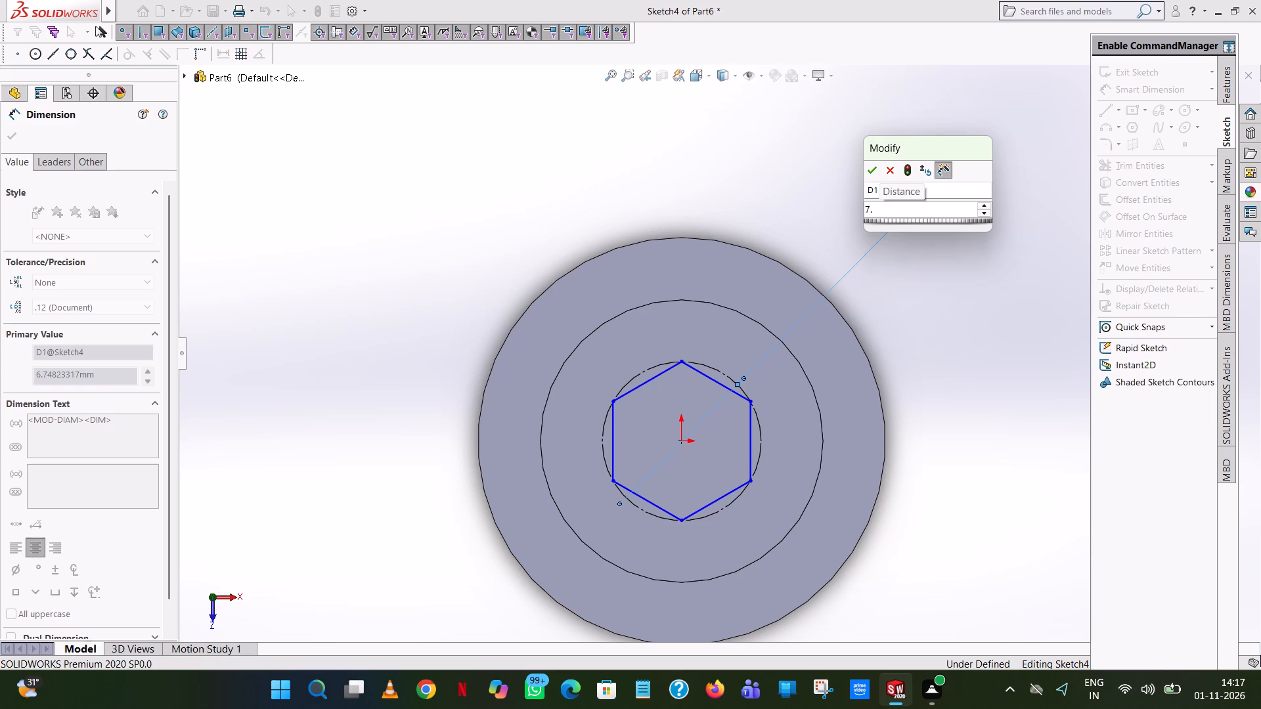
key("7")
key("Return")
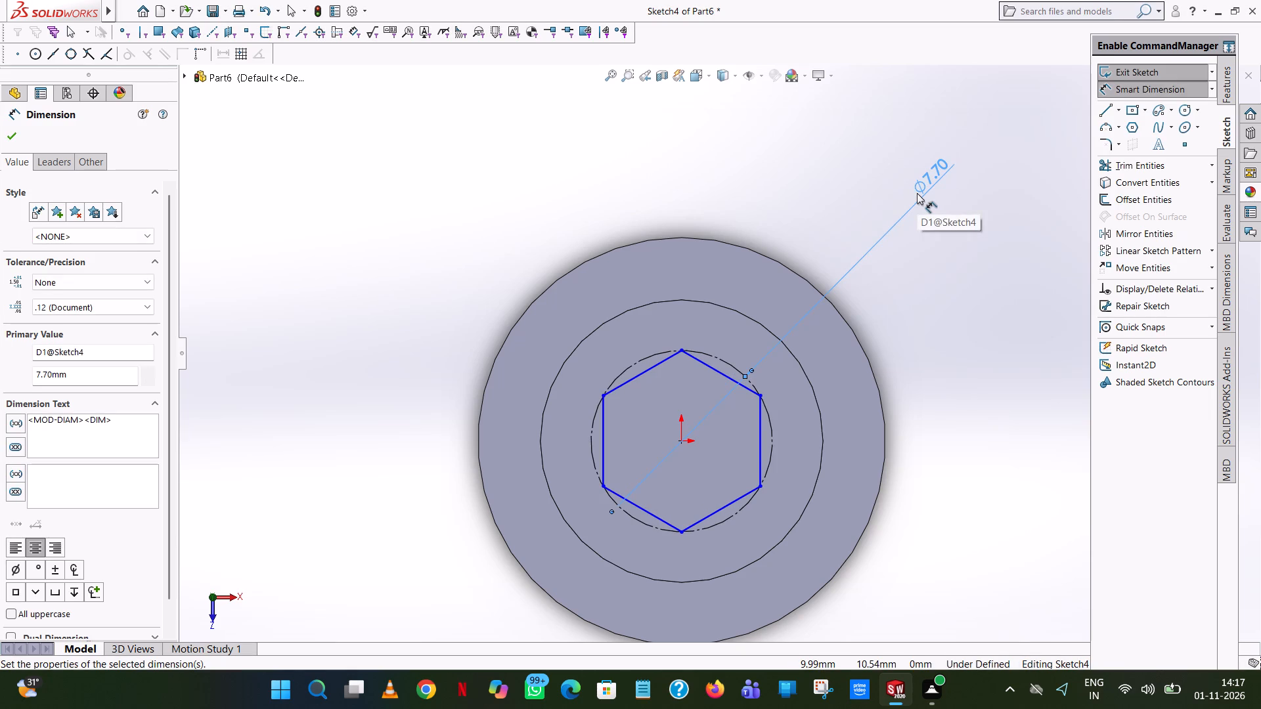
right_click(917, 193)
left_click(954, 235)
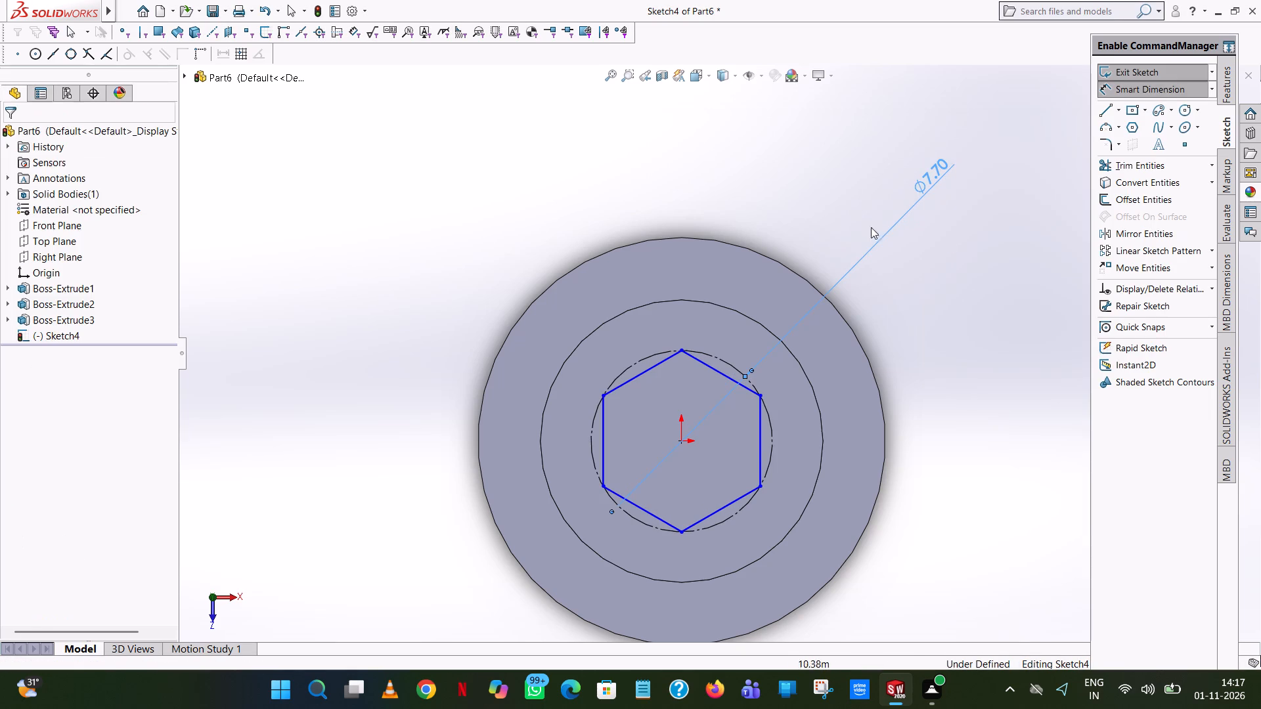
Extrude-cut the hexagon as a blind 9.6 mm deep socket into the top boss.
left_click(745, 213)
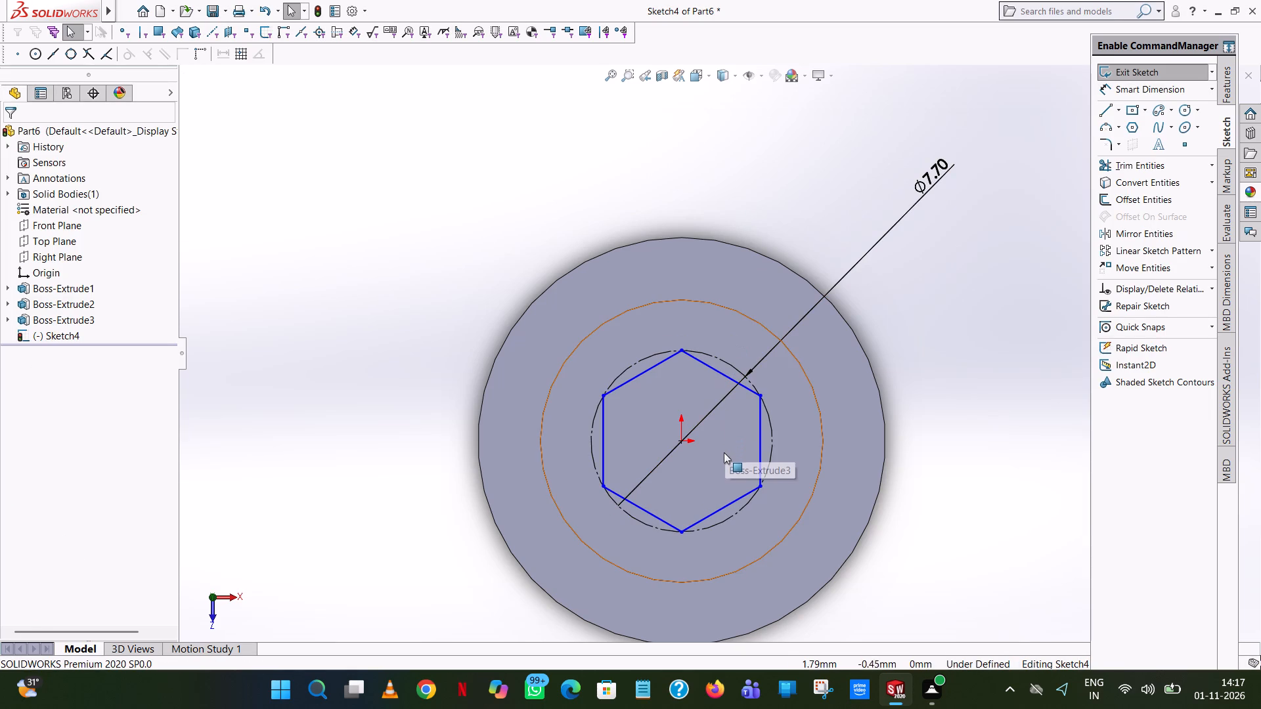
left_click(1228, 86)
left_click(1153, 158)
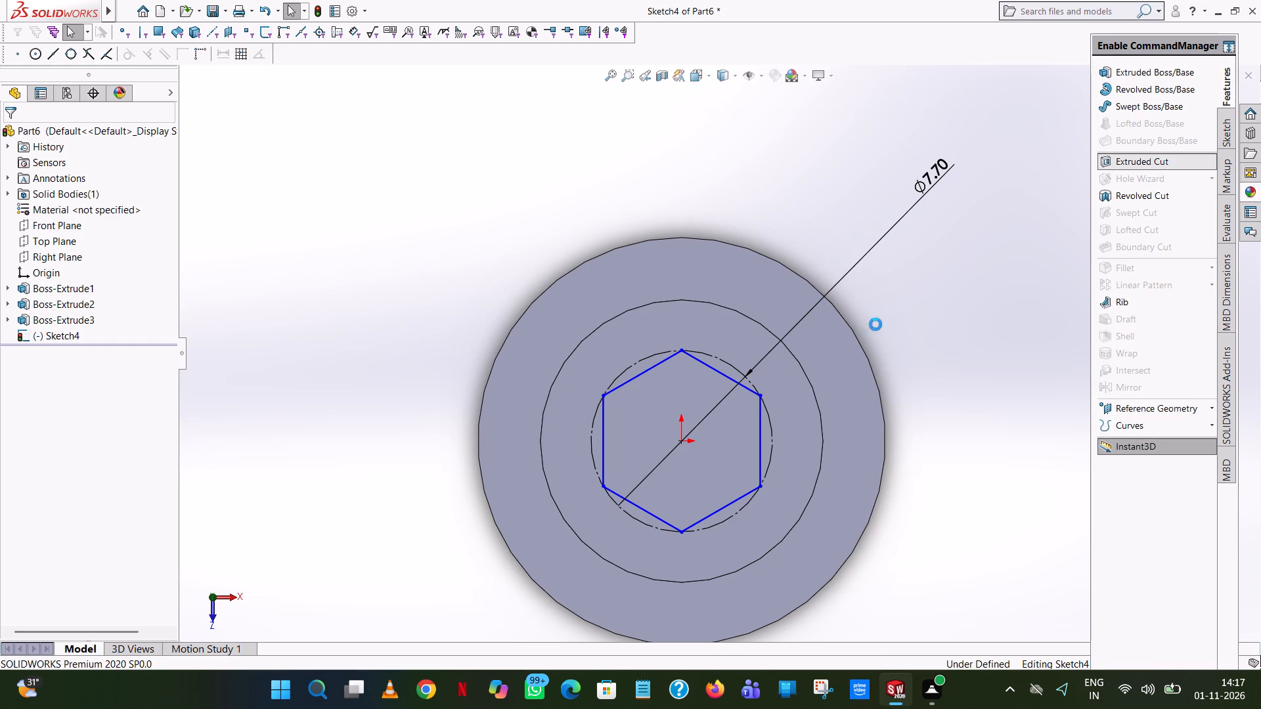
middle_click_drag(732, 460, 718, 326)
scroll(734, 454, "up", 1)
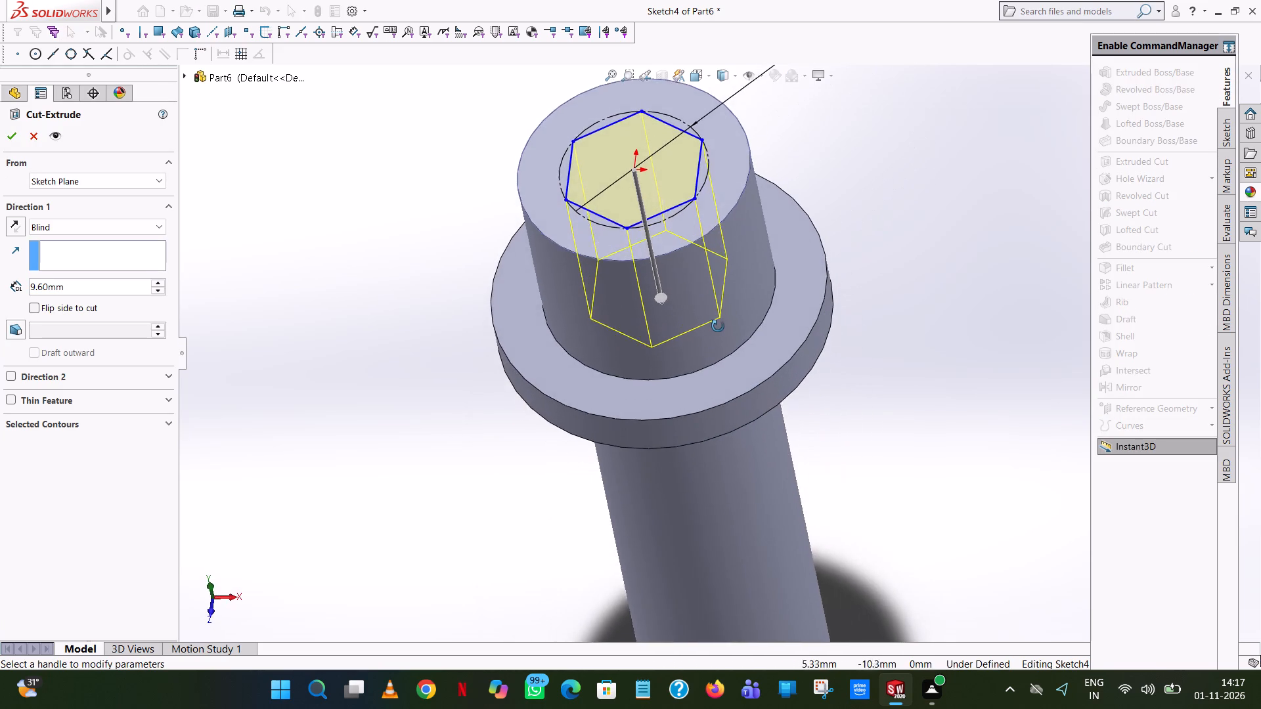
middle_click_drag(718, 326, 740, 226)
scroll(738, 225, "up", 1)
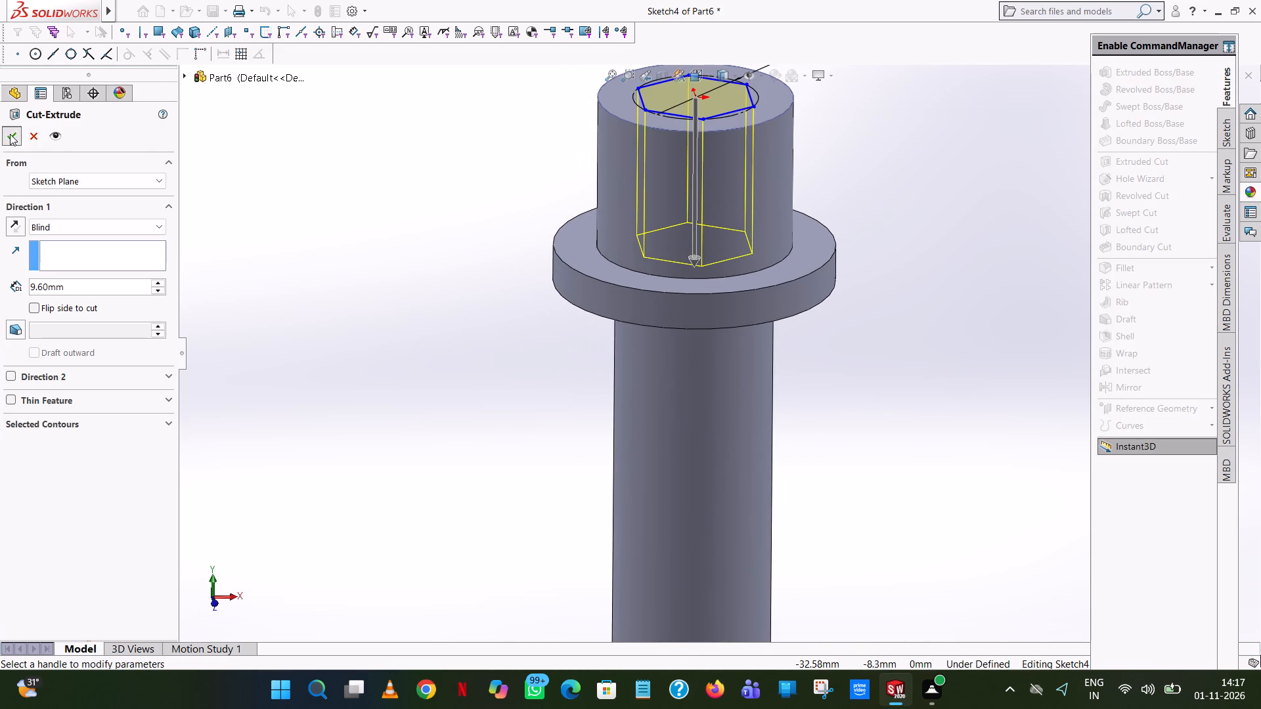
left_click(10, 134)
left_click(436, 205)
middle_click_drag(475, 199, 517, 402)
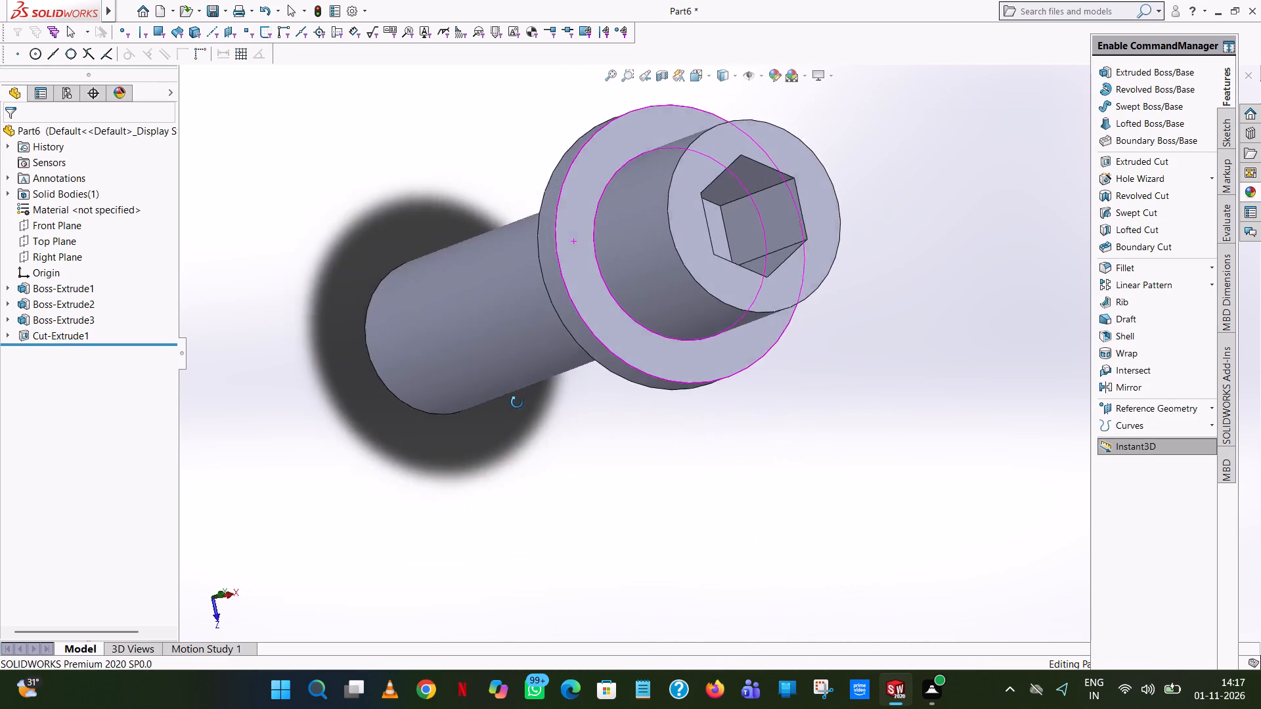
middle_click_drag(517, 402, 998, 376)
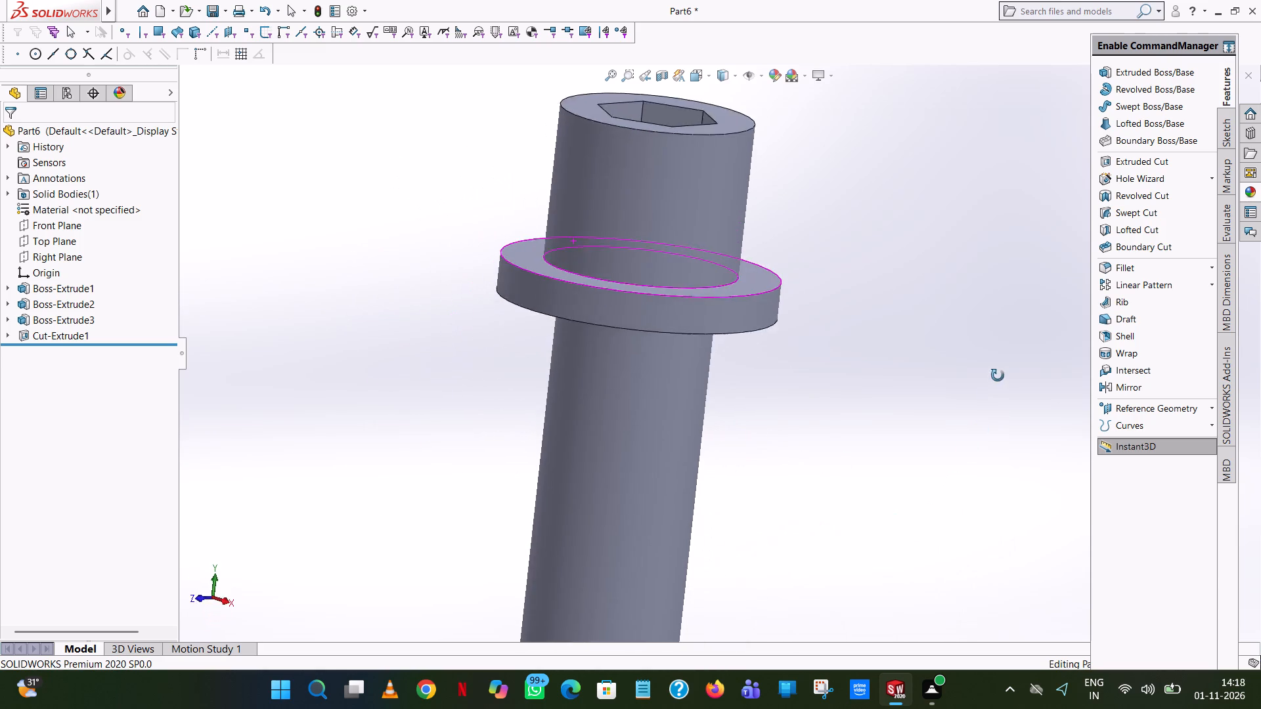
middle_click_drag(998, 376, 1000, 282)
scroll(1000, 282, "up", 7)
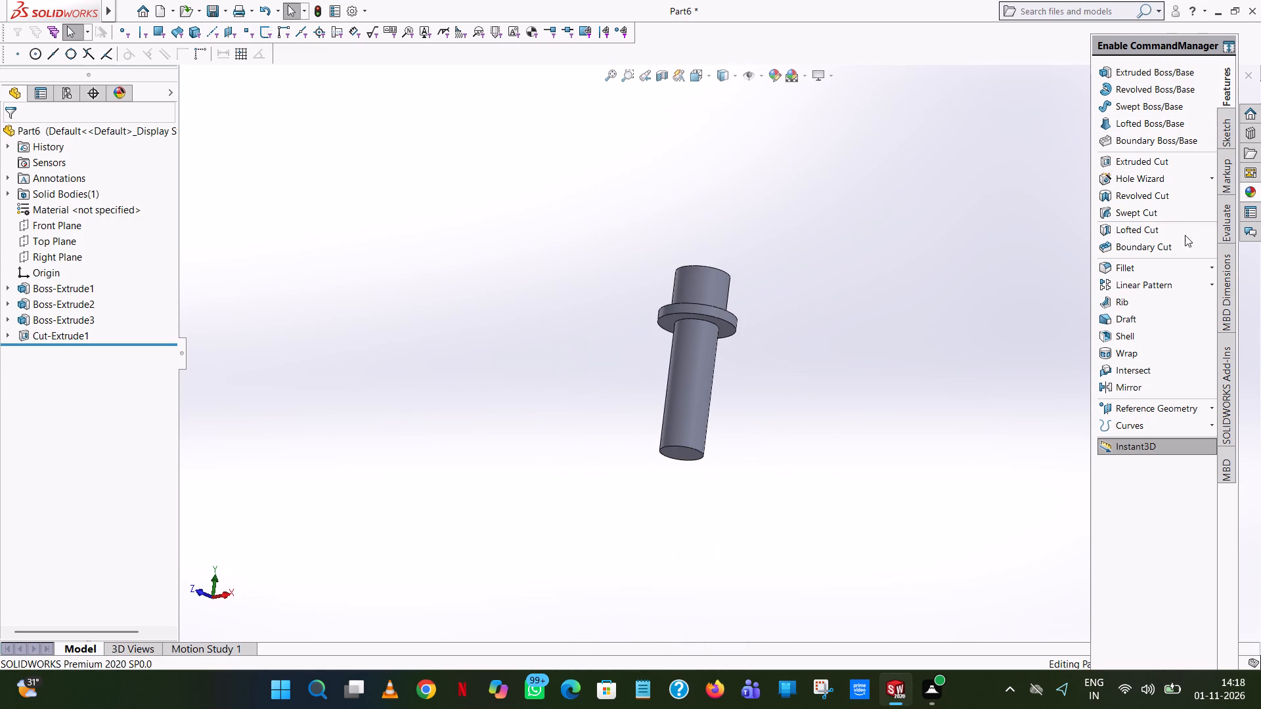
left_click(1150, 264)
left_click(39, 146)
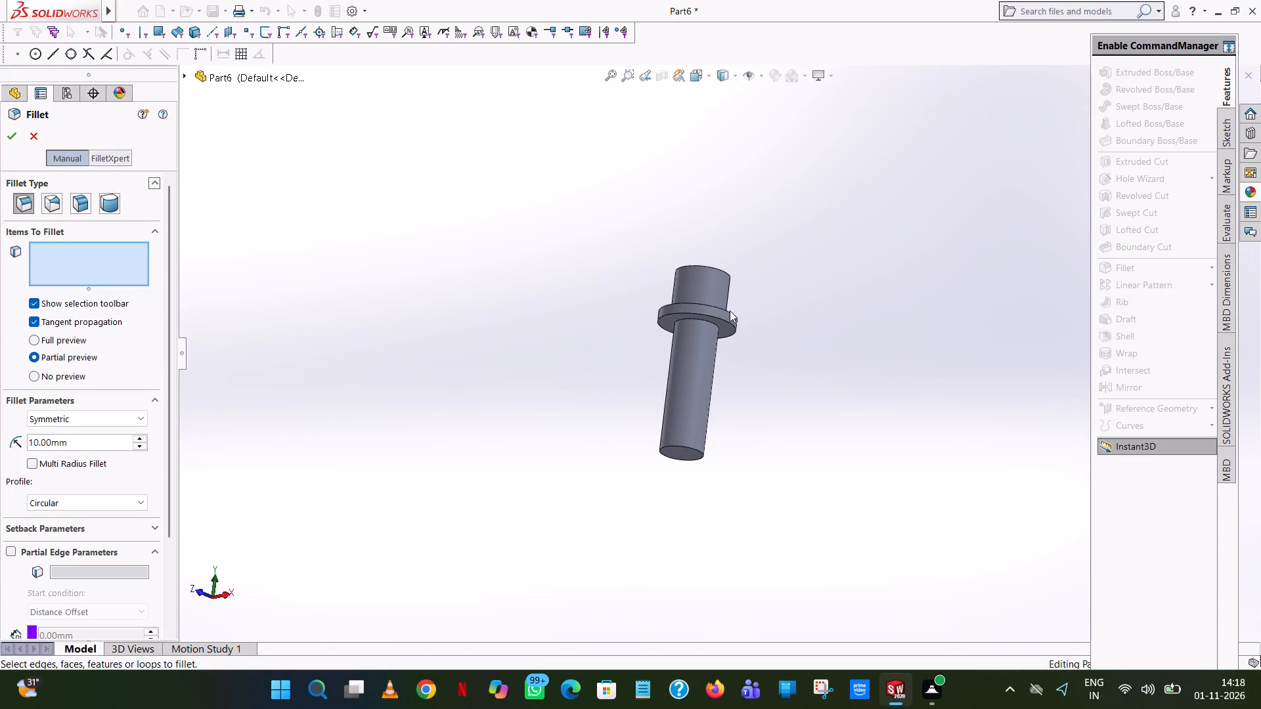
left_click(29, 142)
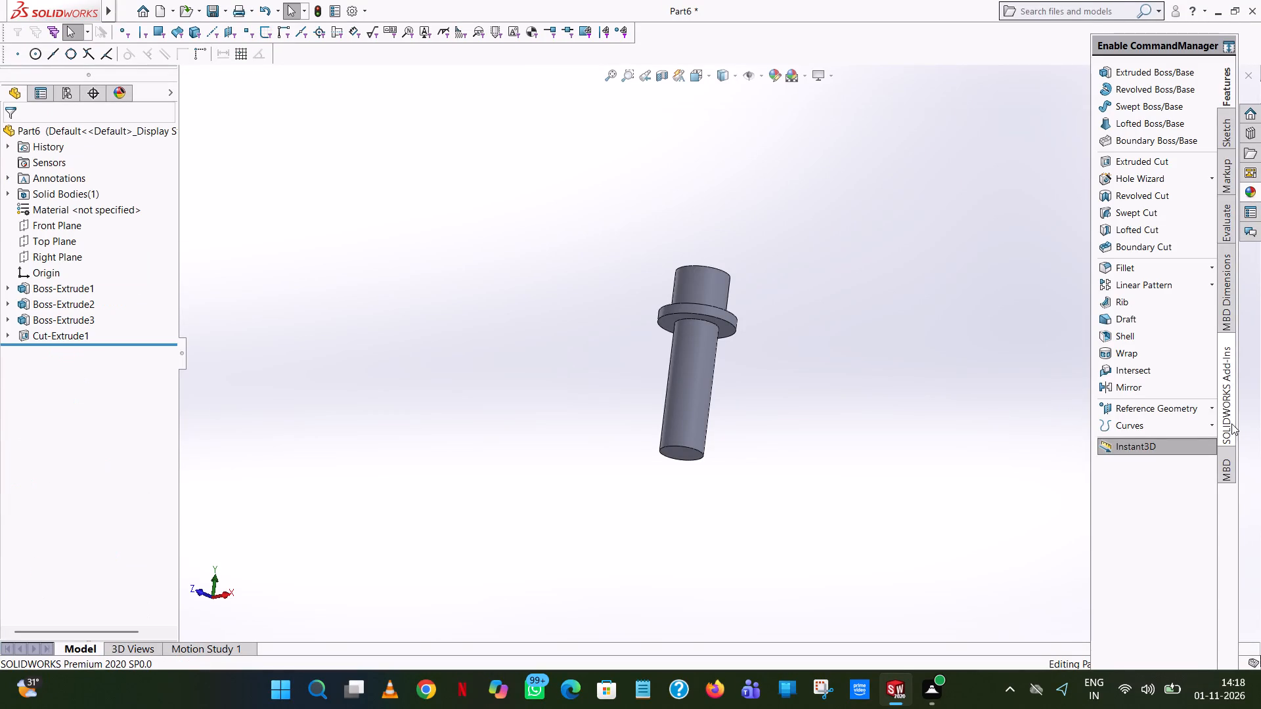
Chamfer the outer circular edge of the head's top face by 1 mm at 45 degrees.
left_click(1212, 269)
left_click(1182, 286)
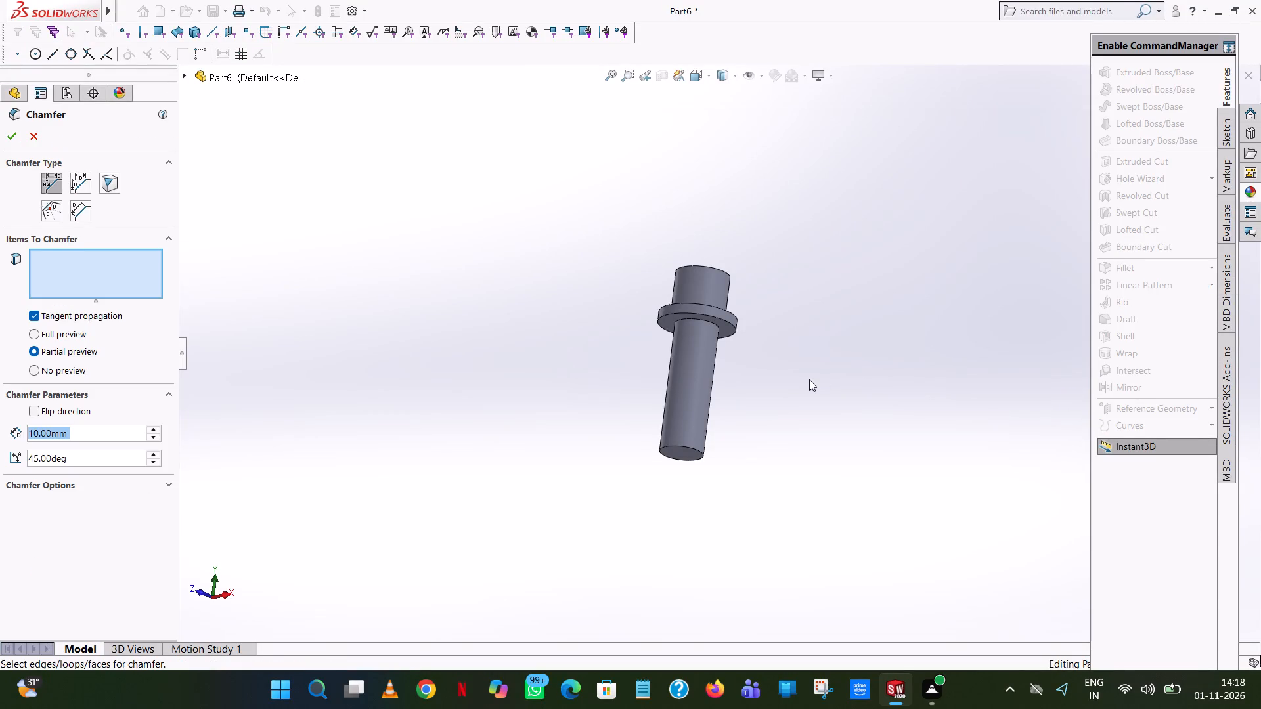
key("1")
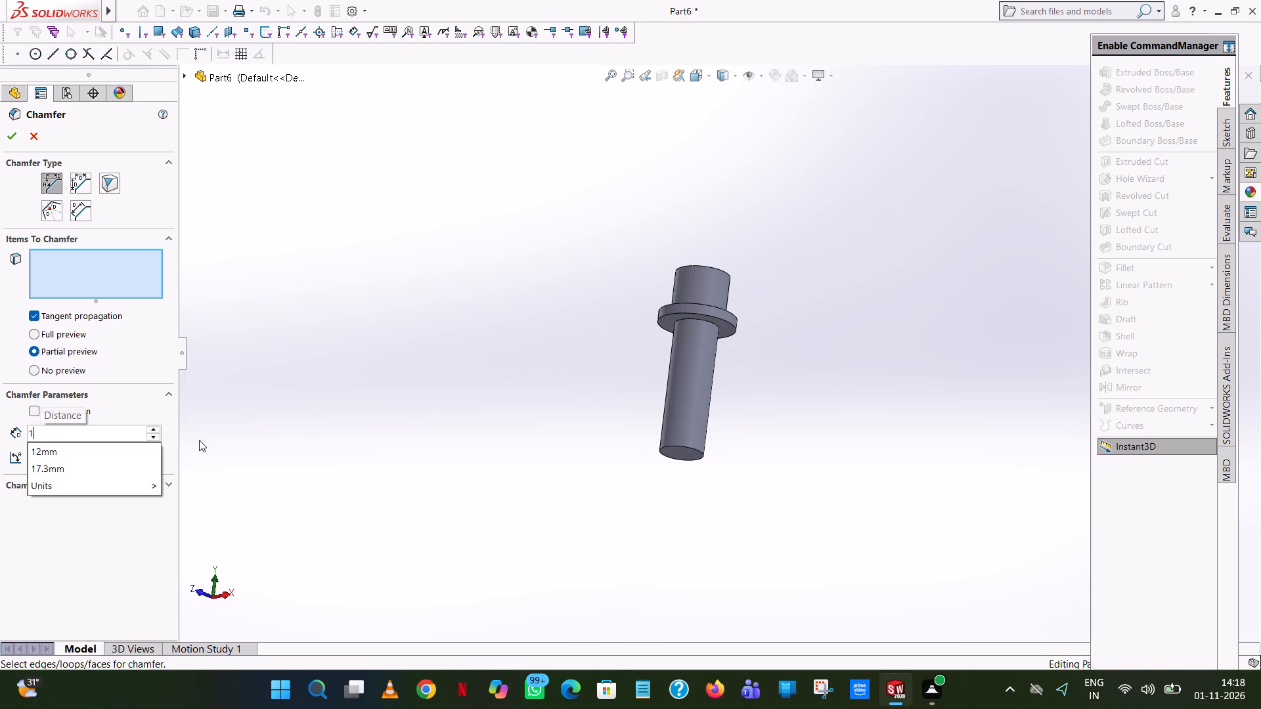
left_click(586, 307)
middle_click_drag(782, 249, 763, 267)
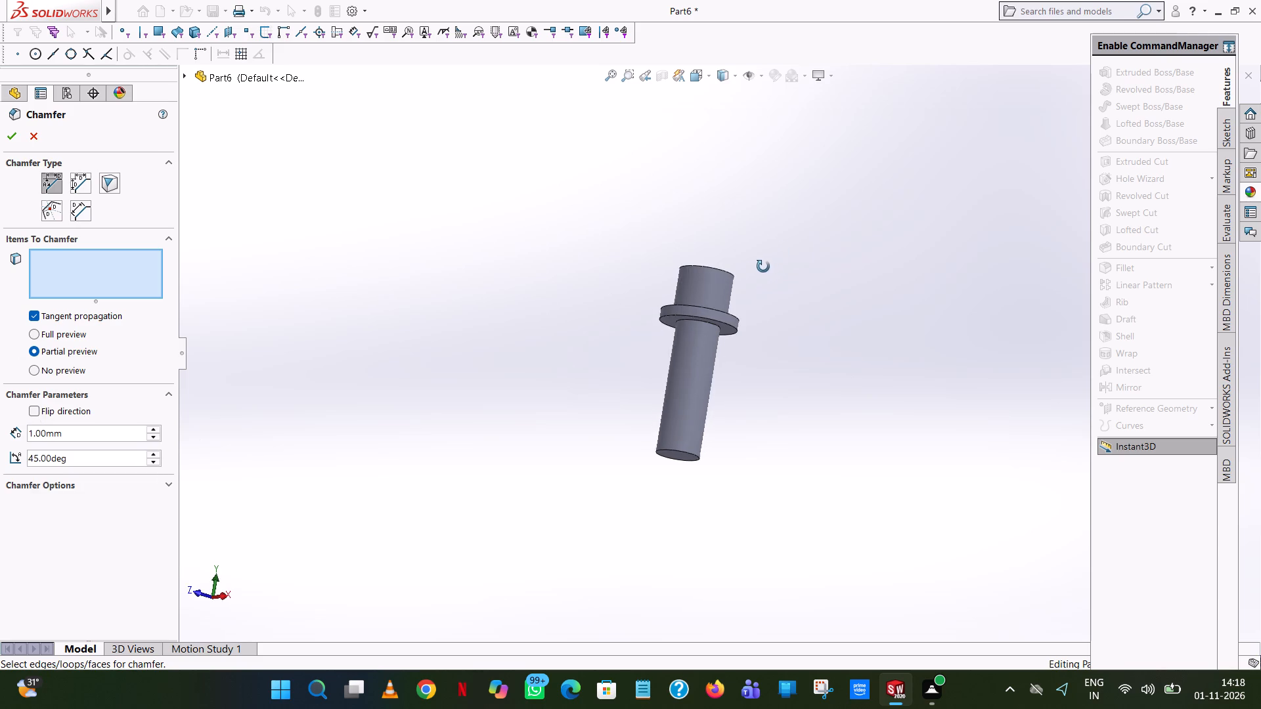
middle_click_drag(763, 267, 700, 282)
scroll(724, 289, "down", 15)
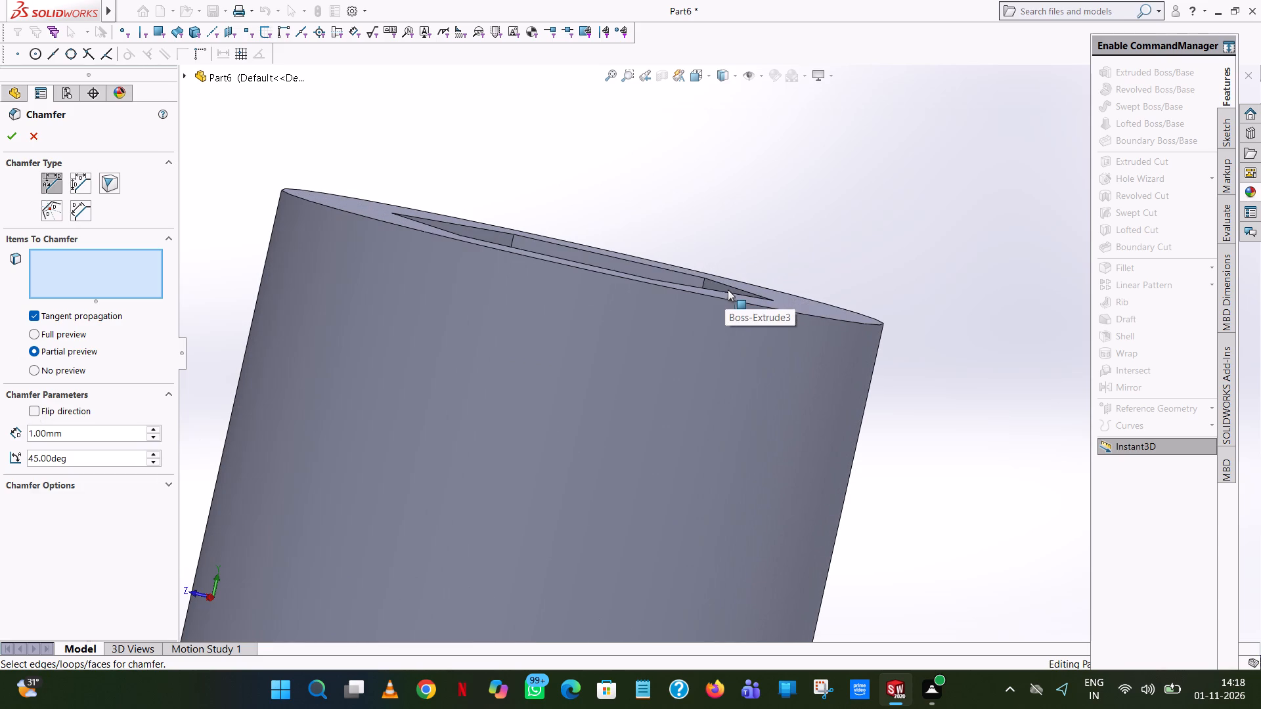
left_click(790, 311)
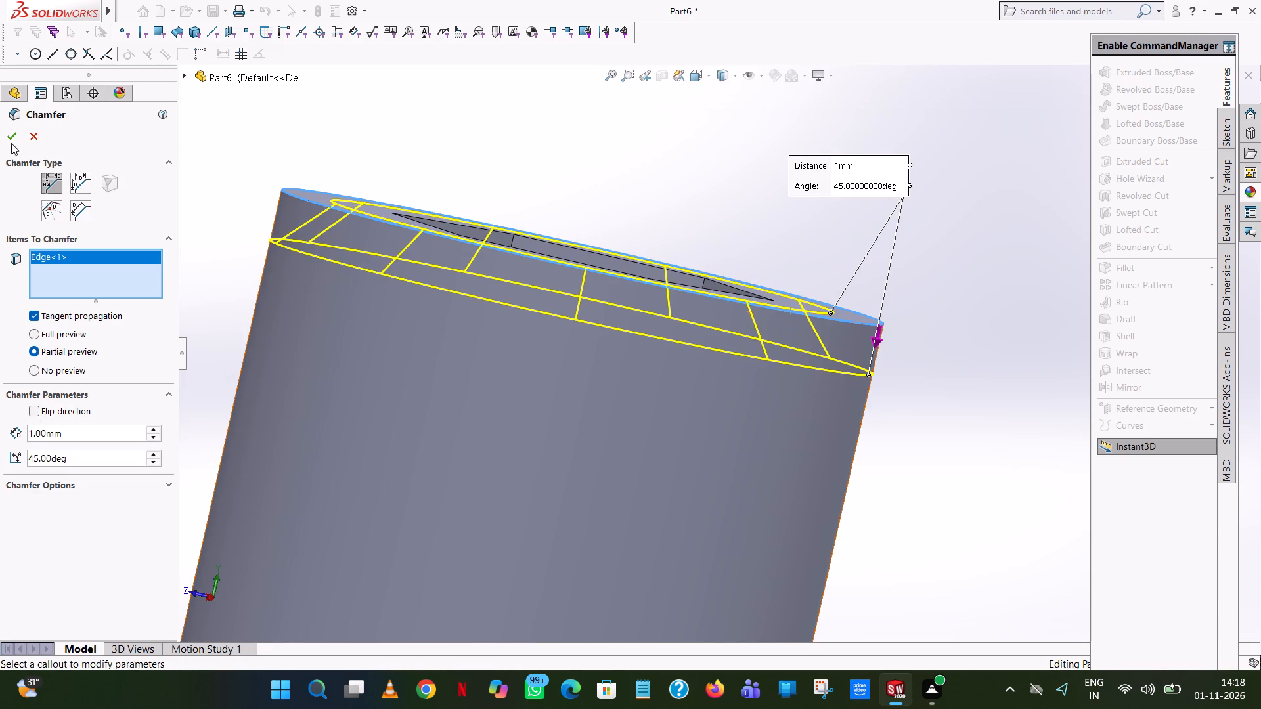
left_click(7, 129)
Chamfer the circular edge at the free end of the shank by 1 mm at 45 degrees.
scroll(594, 396, "up", 9)
left_click(1213, 272)
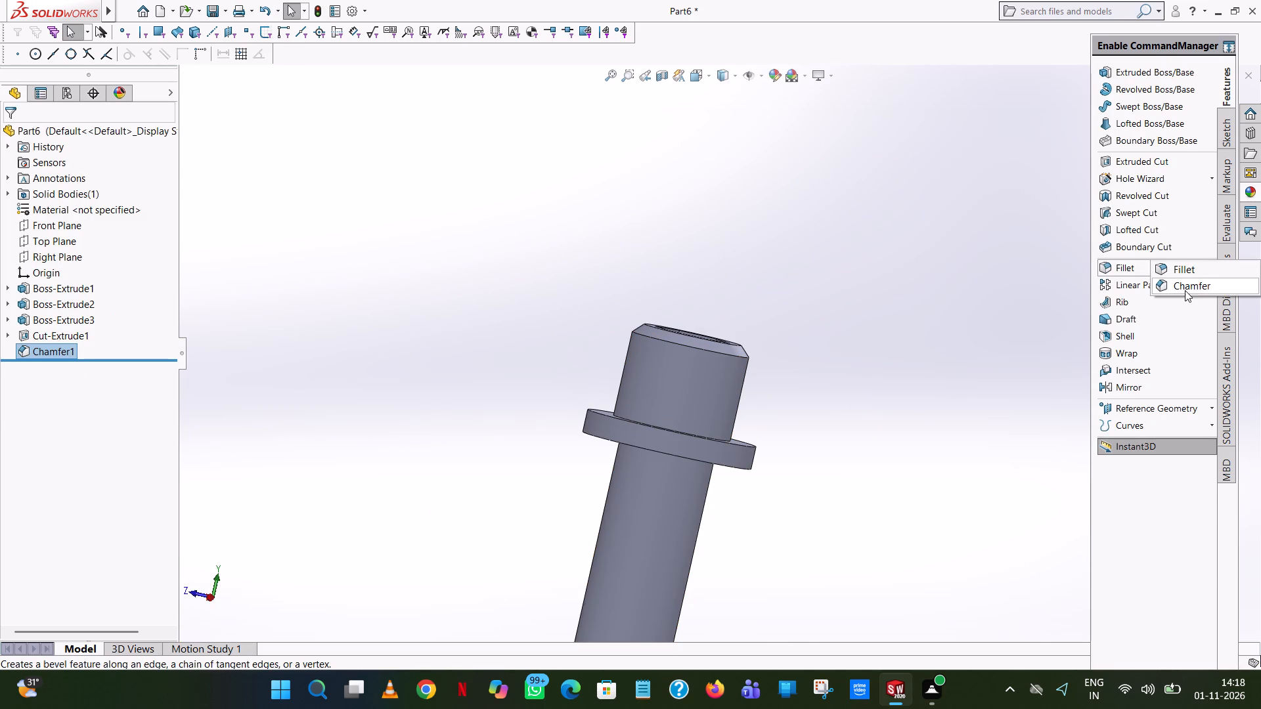
left_click(1185, 288)
scroll(529, 470, "up", 9)
scroll(648, 496, "up", 7)
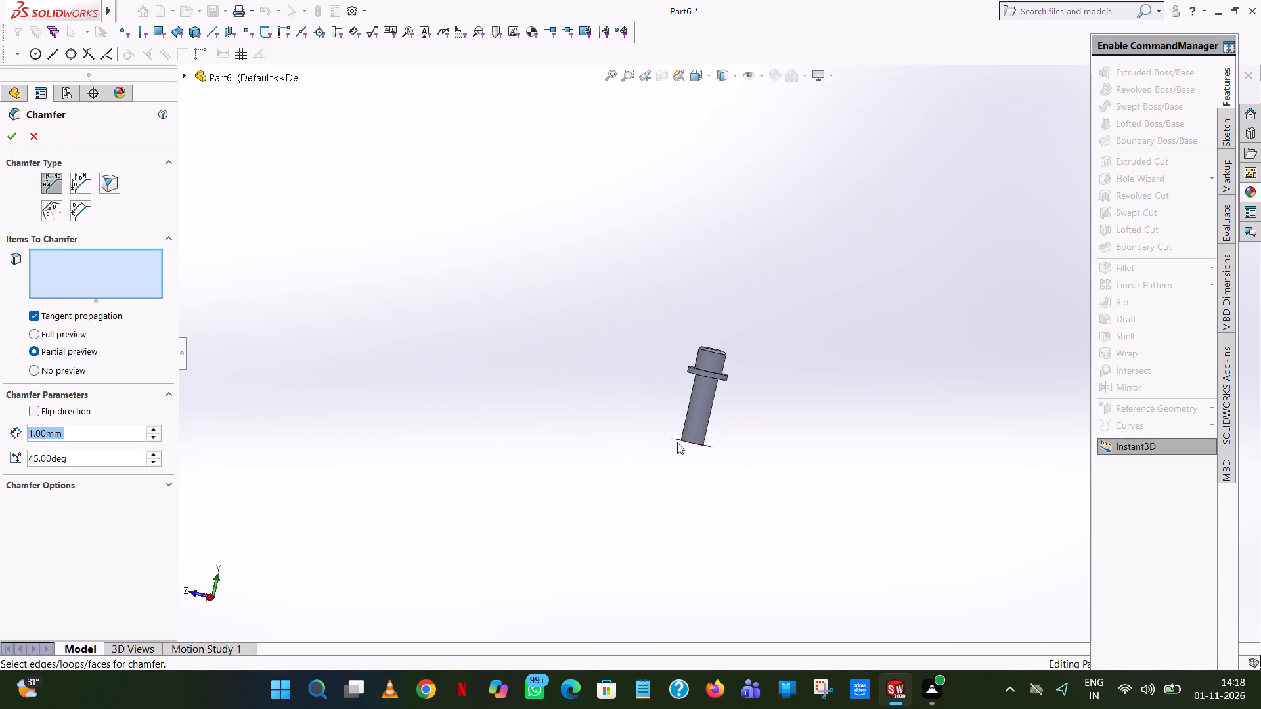
scroll(677, 441, "down", 10)
scroll(864, 338, "down", 9)
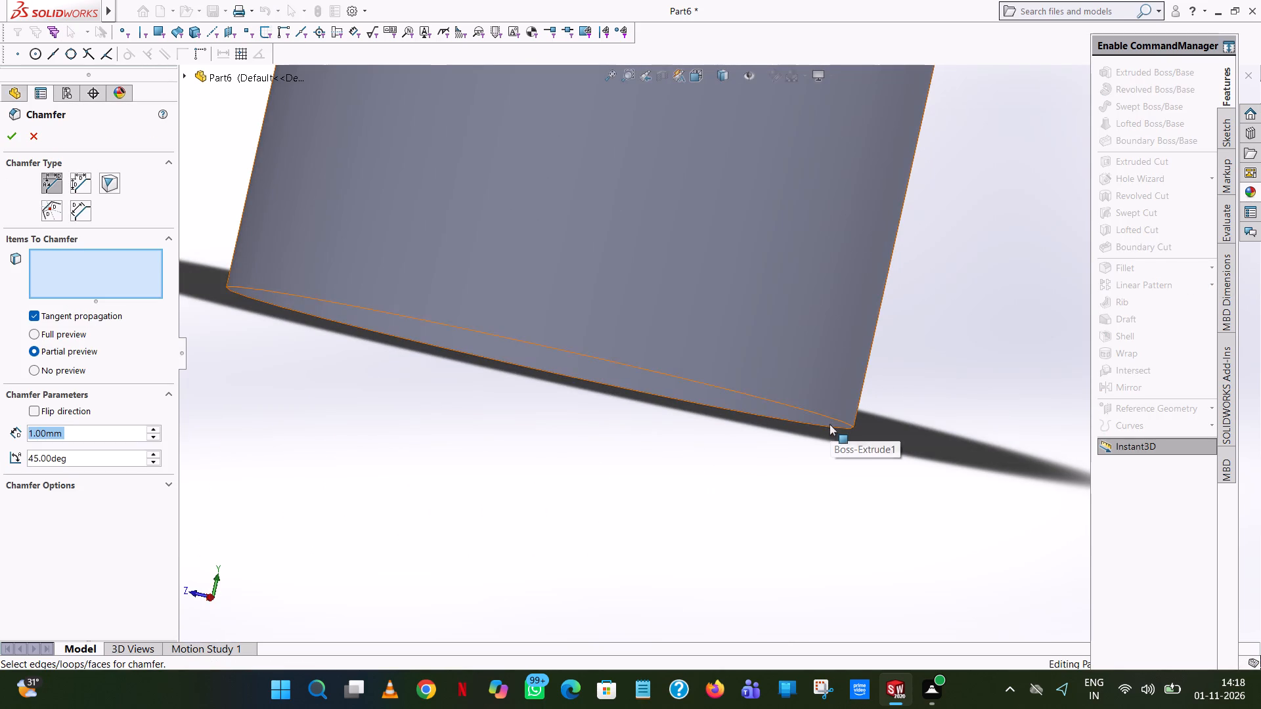
left_click(828, 425)
left_click(9, 138)
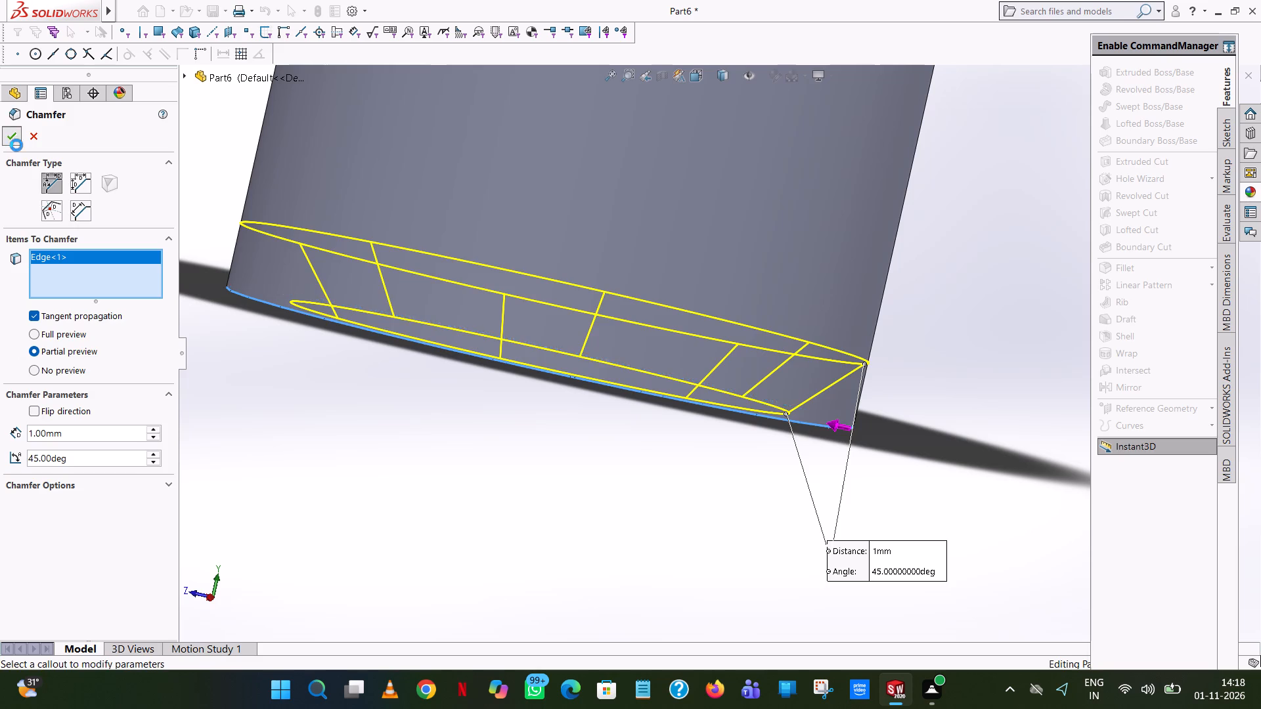
left_click(537, 462)
Colour the whole part dark grey from the standard swatches (red 64, green 64).
scroll(563, 456, "up", 13)
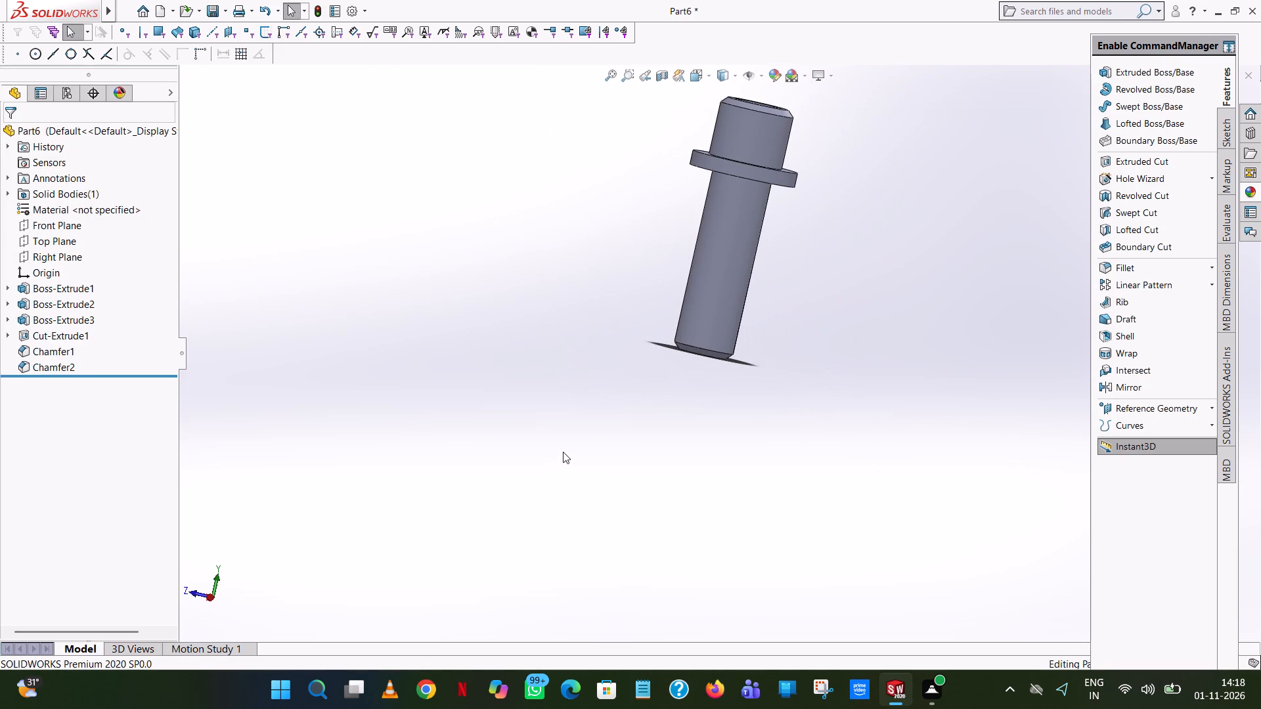
middle_click_drag(626, 397, 776, 538)
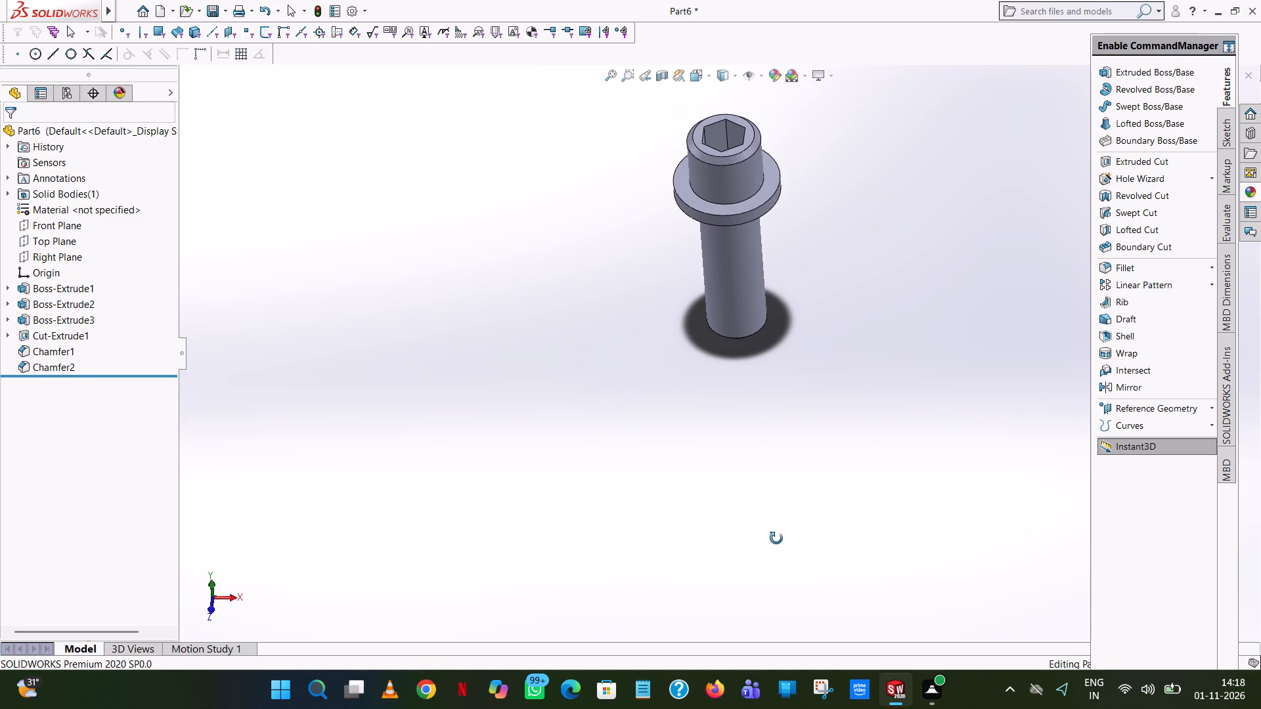
middle_click_drag(776, 538, 776, 537)
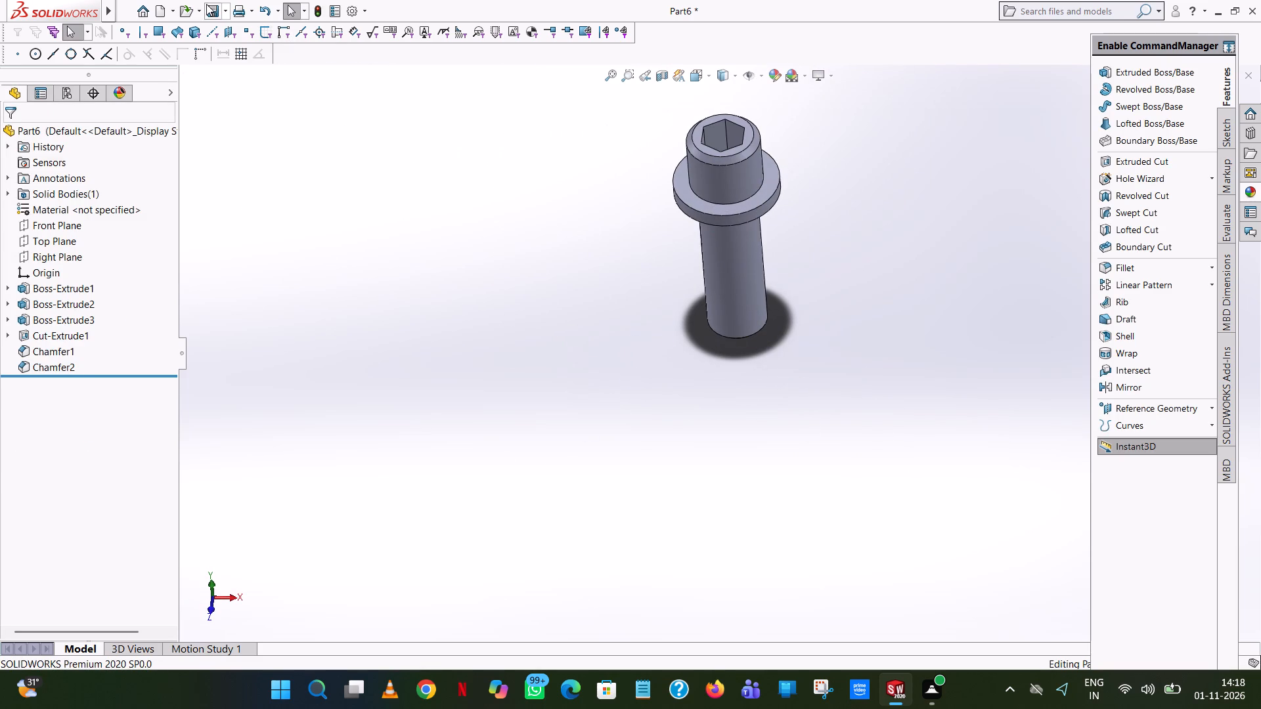
right_click(729, 198)
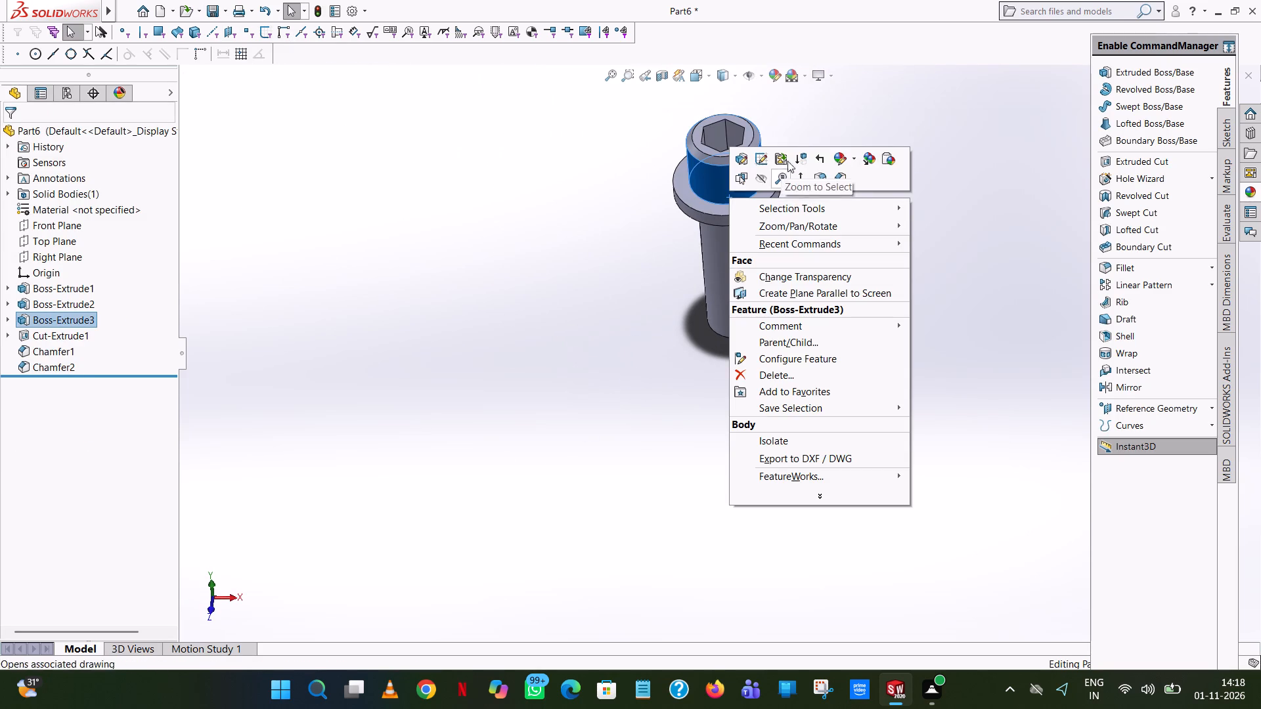
left_click(839, 161)
left_click(860, 235)
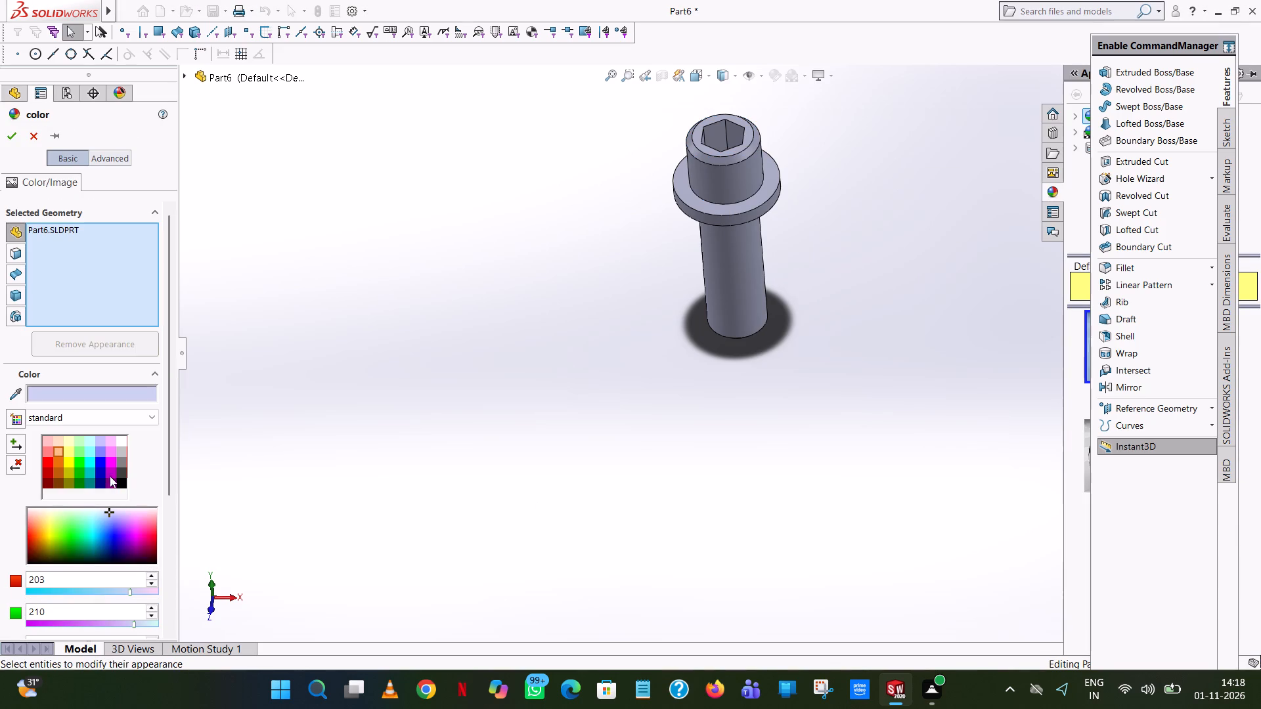
left_click(118, 475)
left_click(8, 132)
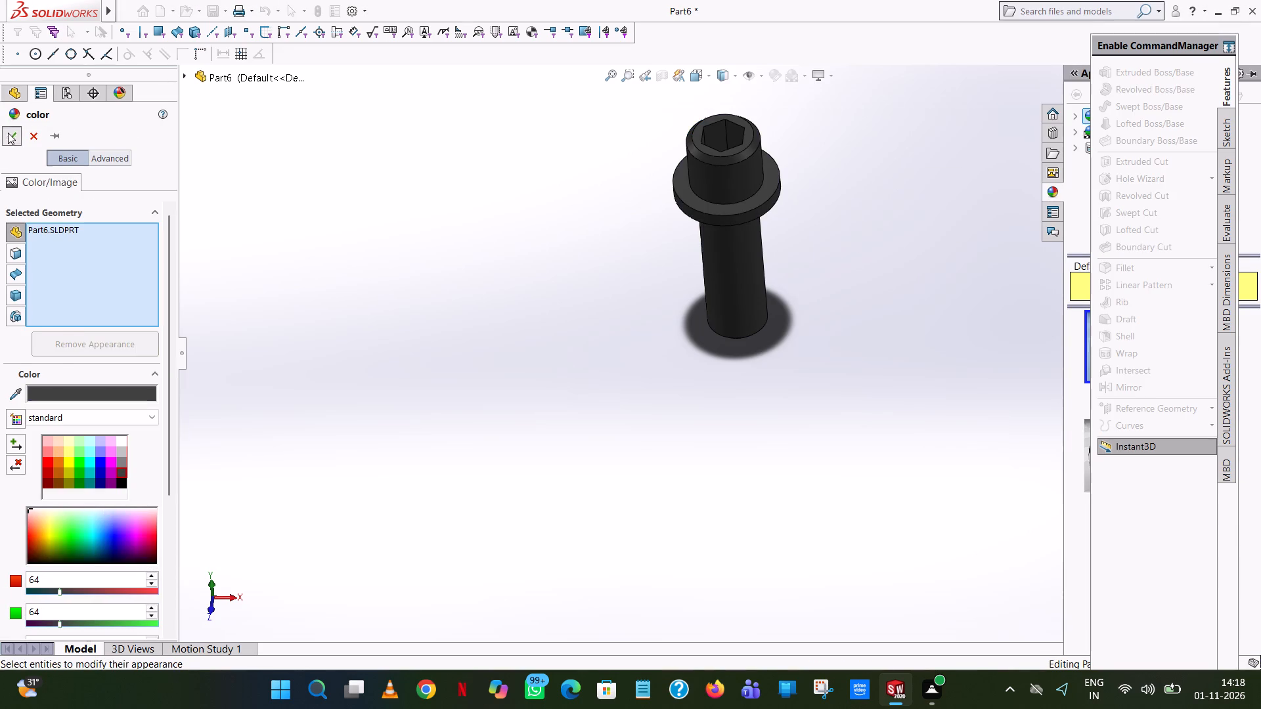
Save the part as "cap screw" in the water control valve folder.
middle_click_drag(746, 242, 837, 323)
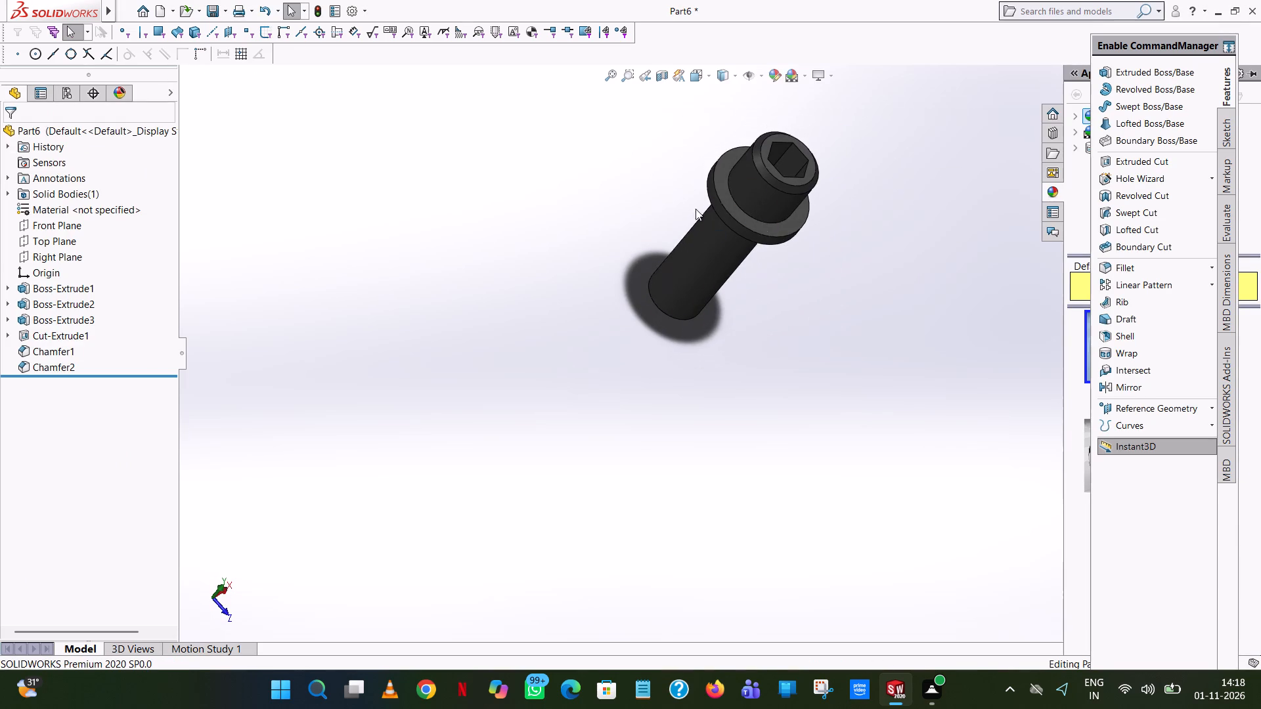
left_click(213, 6)
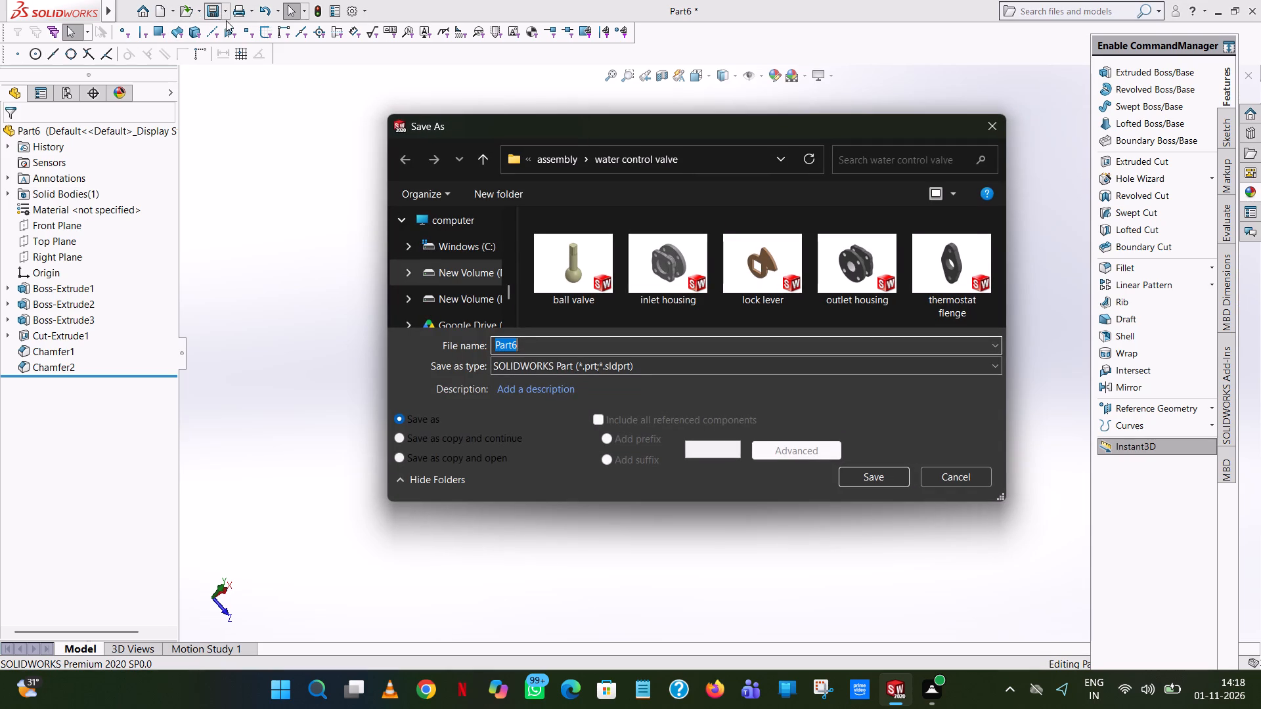
type("cap screw")
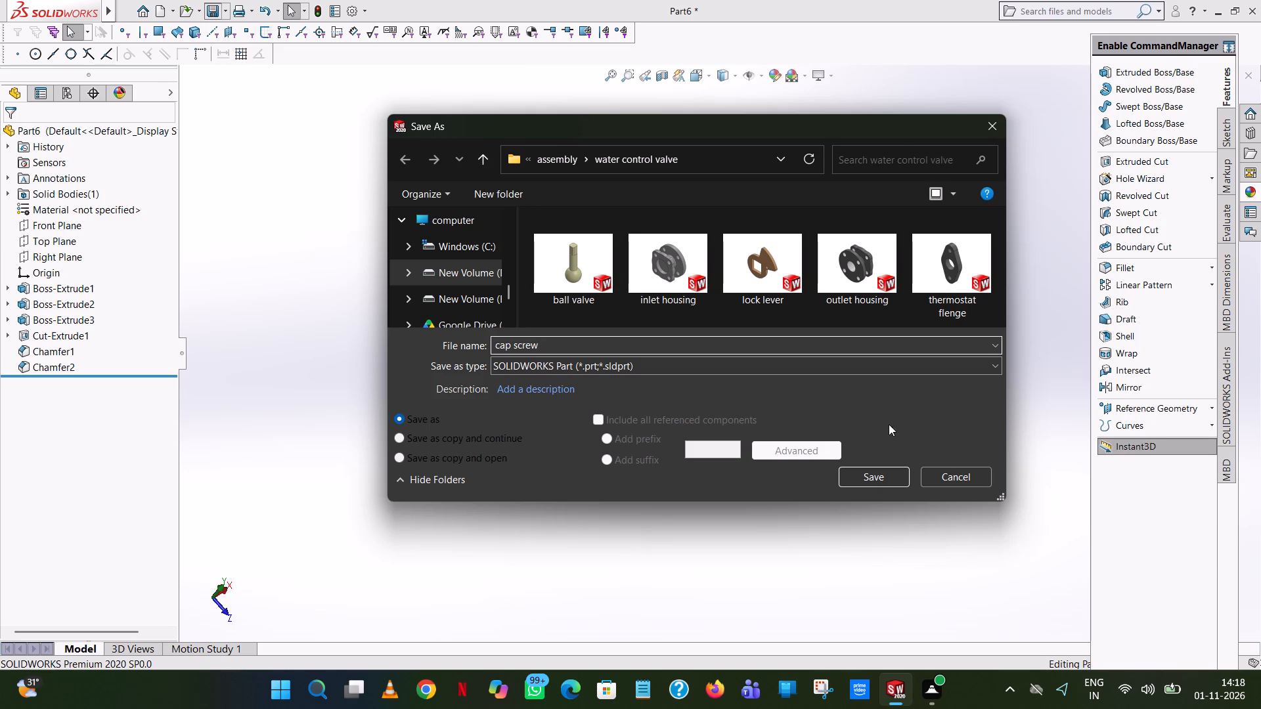
left_click(896, 477)
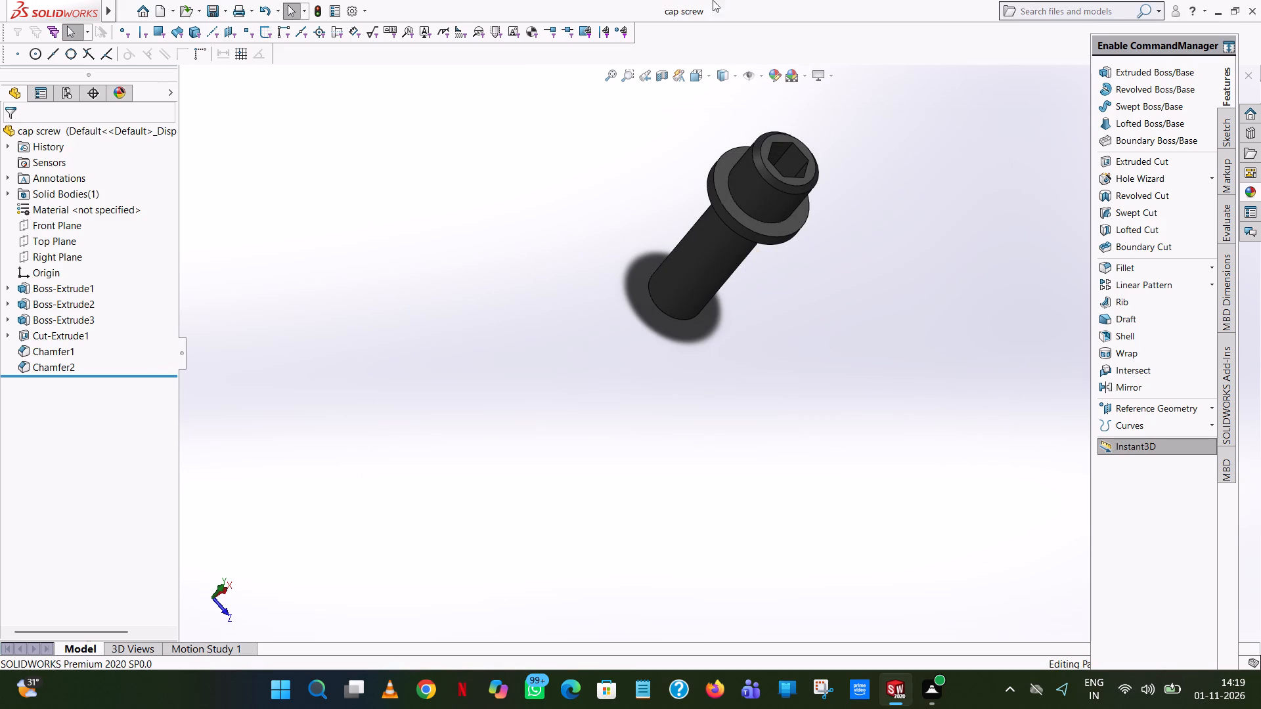
Export the part as an Adobe PDF named "cap screw" in the water control valve folder.
left_click(221, 11)
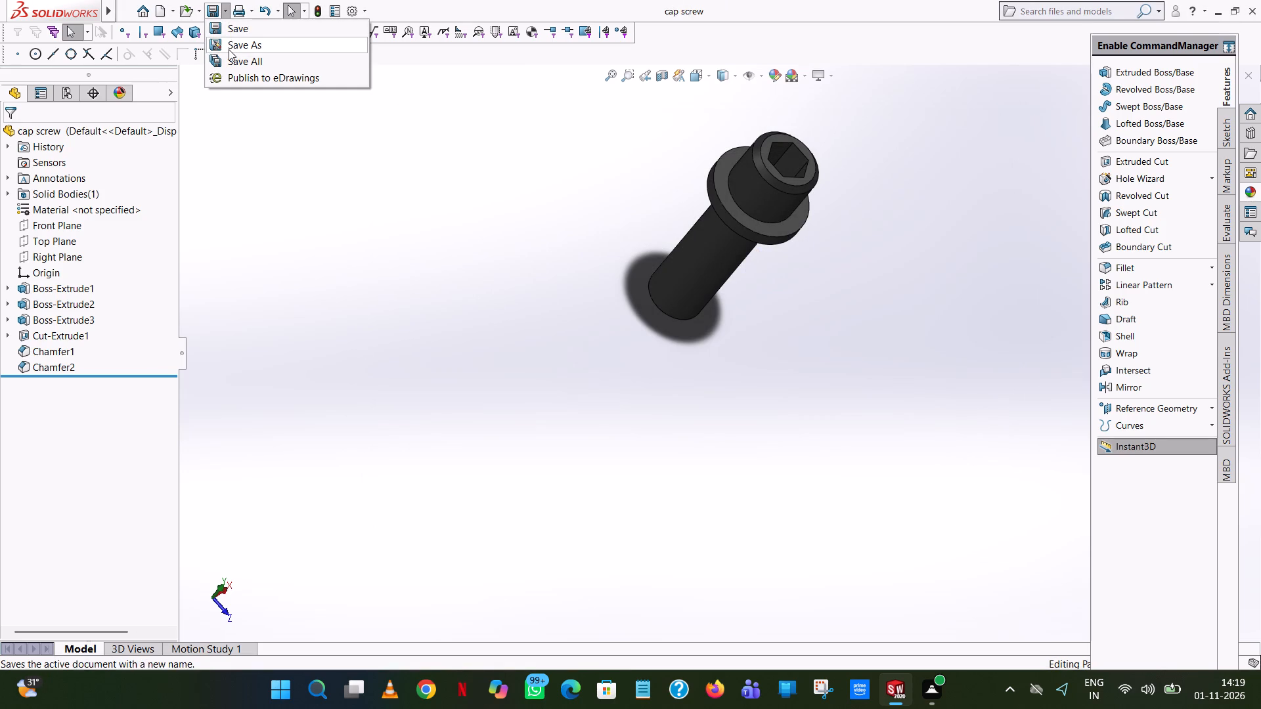
left_click(229, 49)
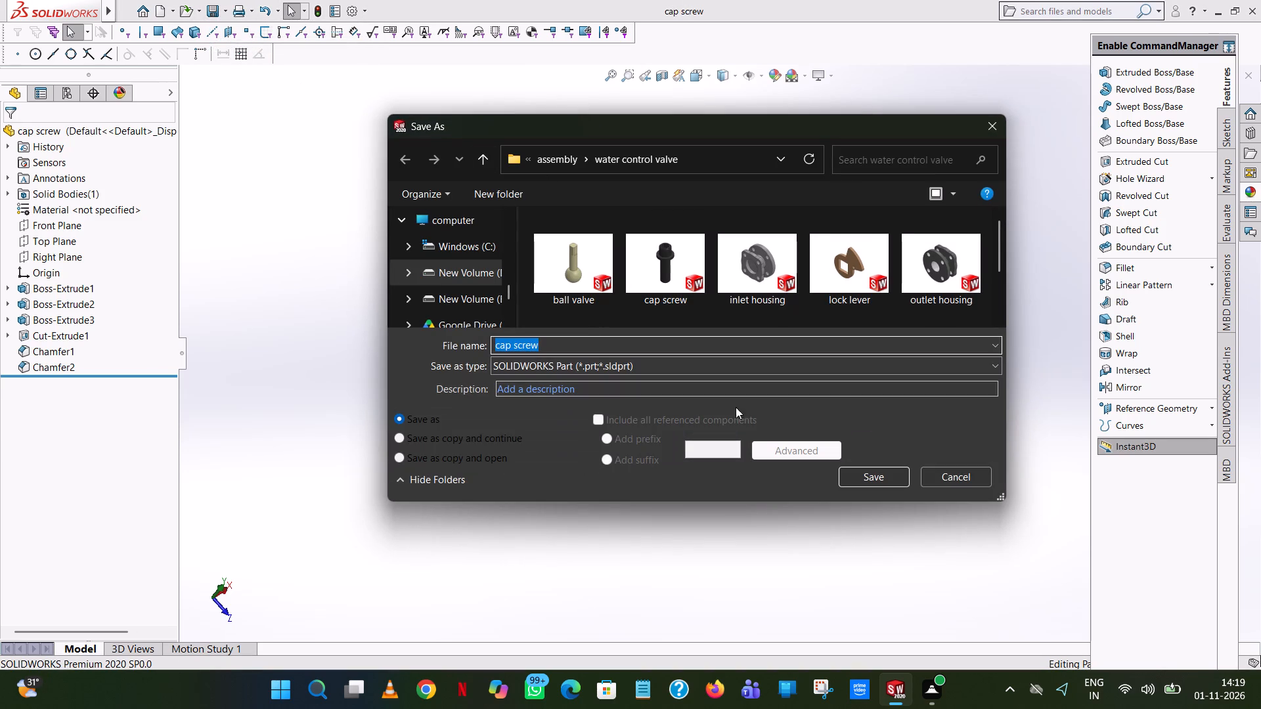
left_click(734, 366)
left_click(644, 108)
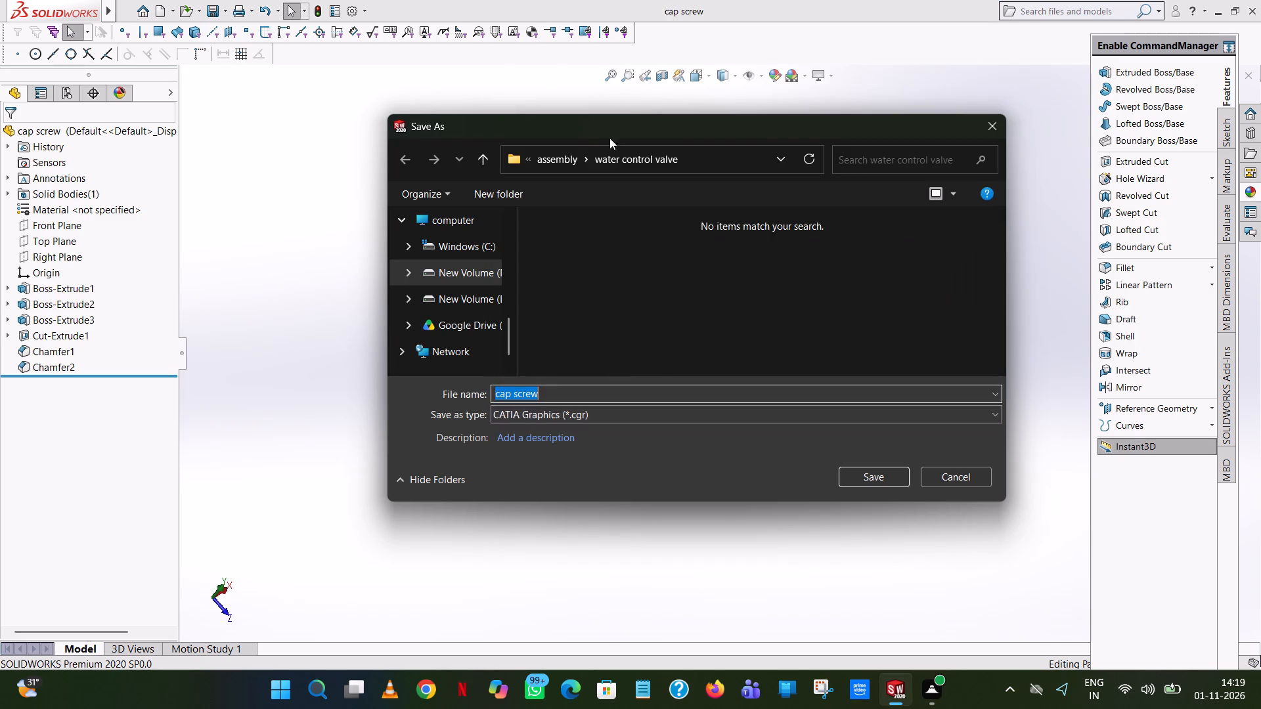
left_click(632, 414)
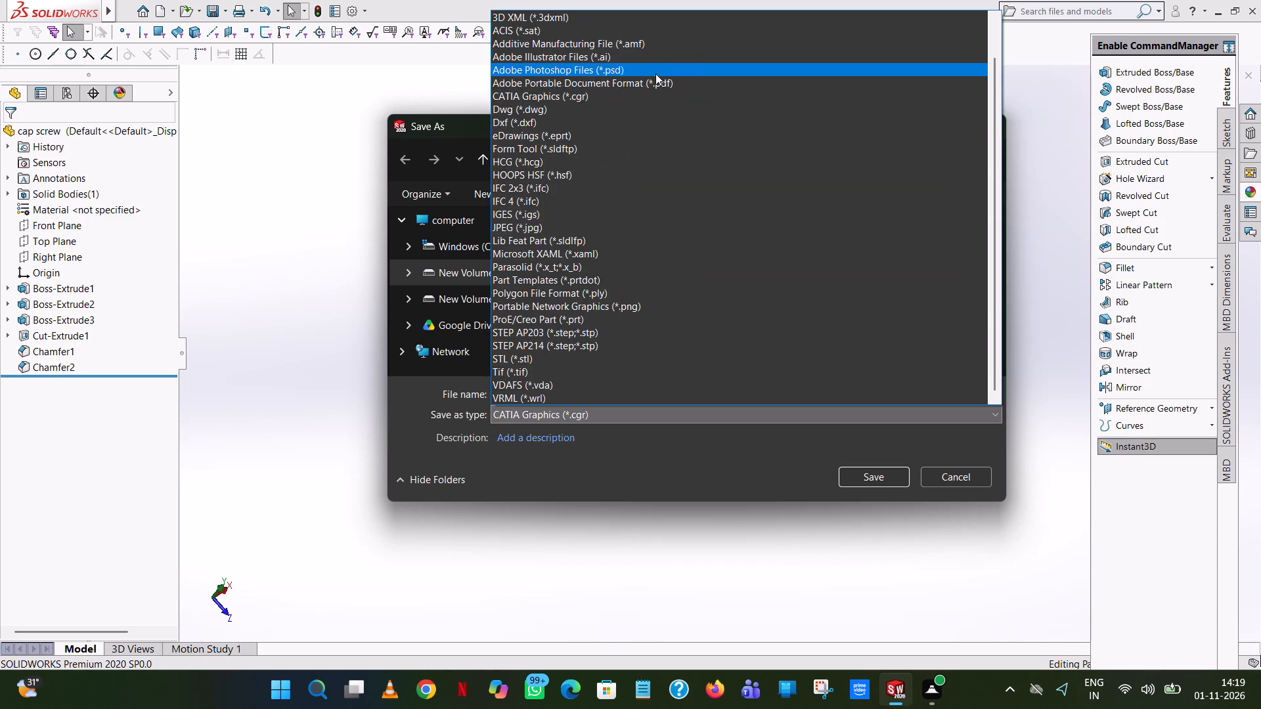
left_click(638, 79)
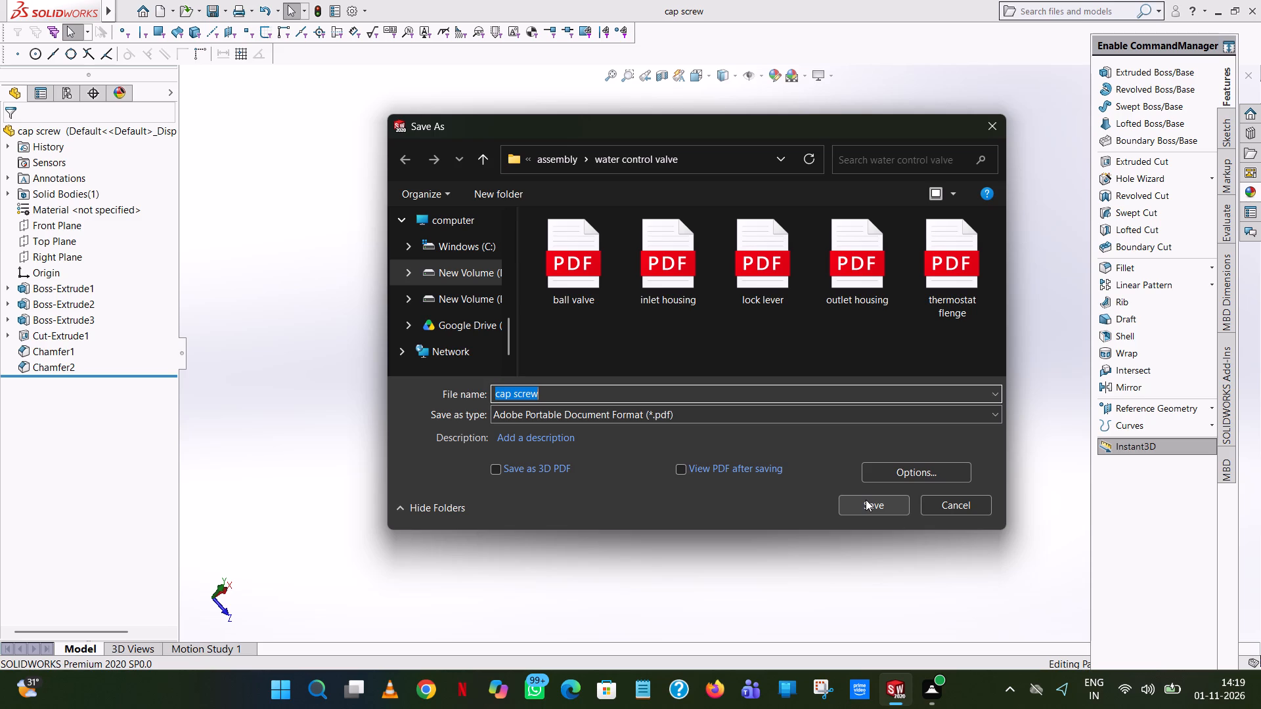
left_click(858, 510)
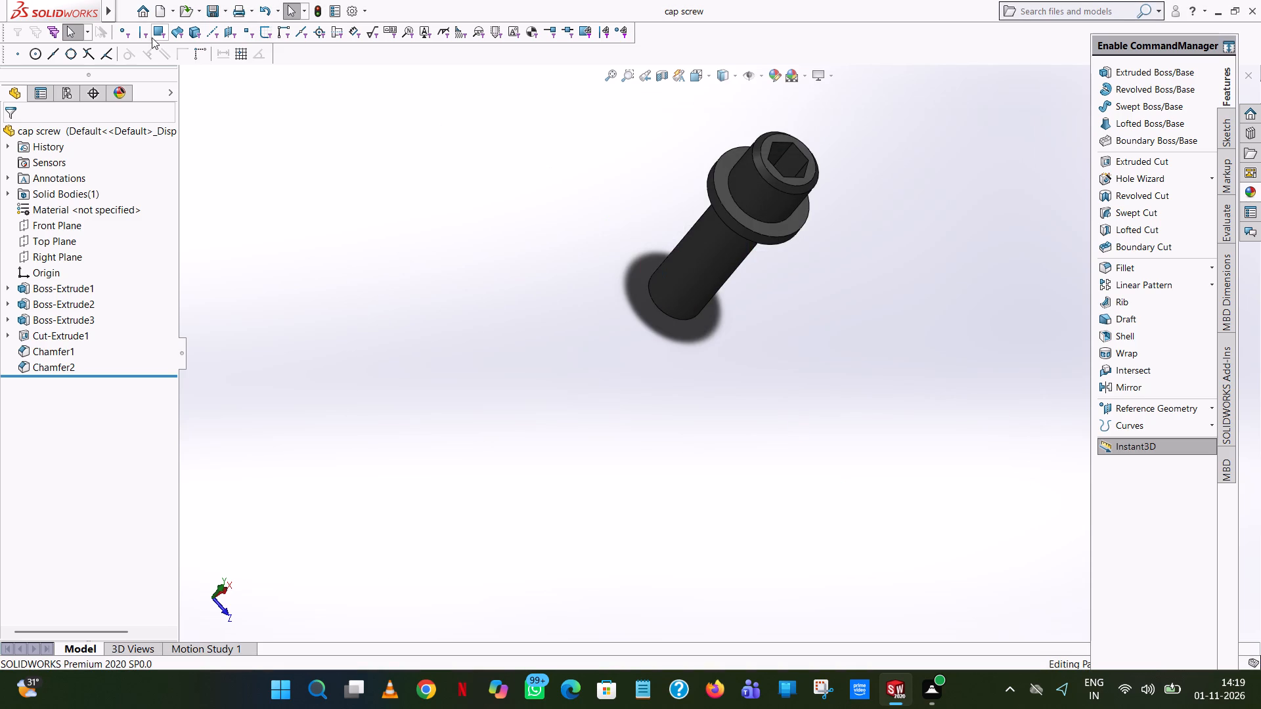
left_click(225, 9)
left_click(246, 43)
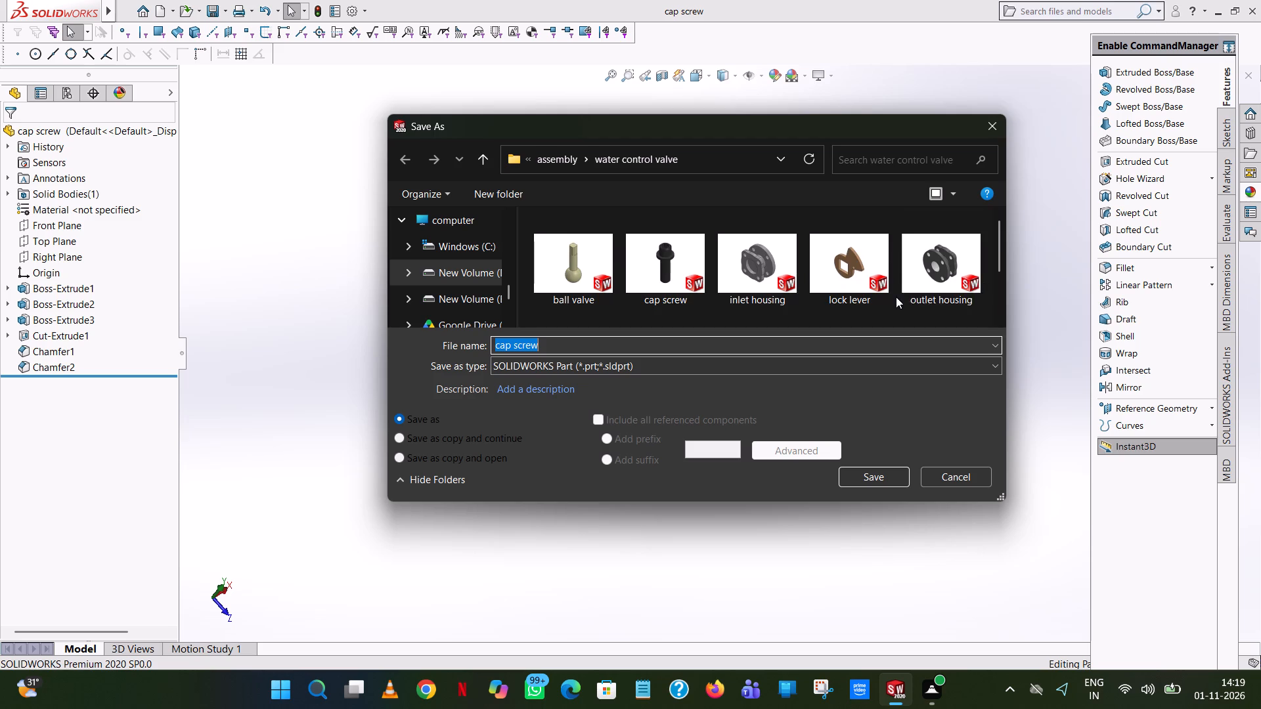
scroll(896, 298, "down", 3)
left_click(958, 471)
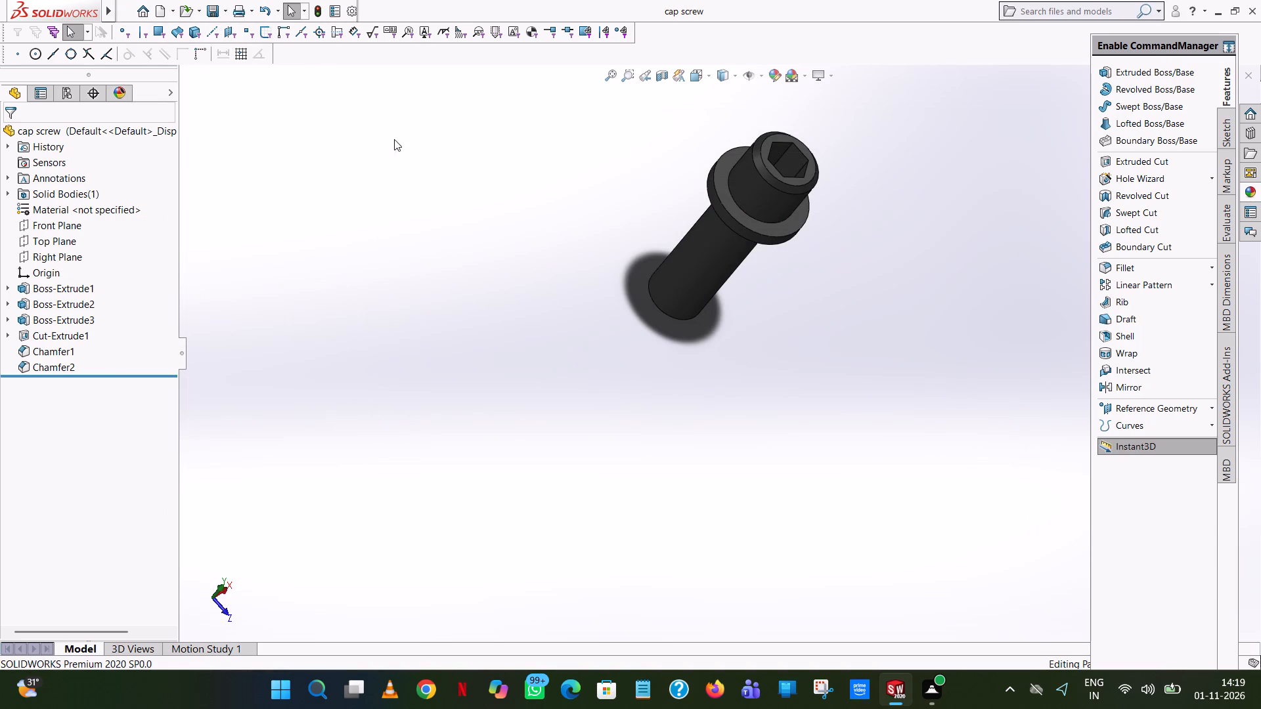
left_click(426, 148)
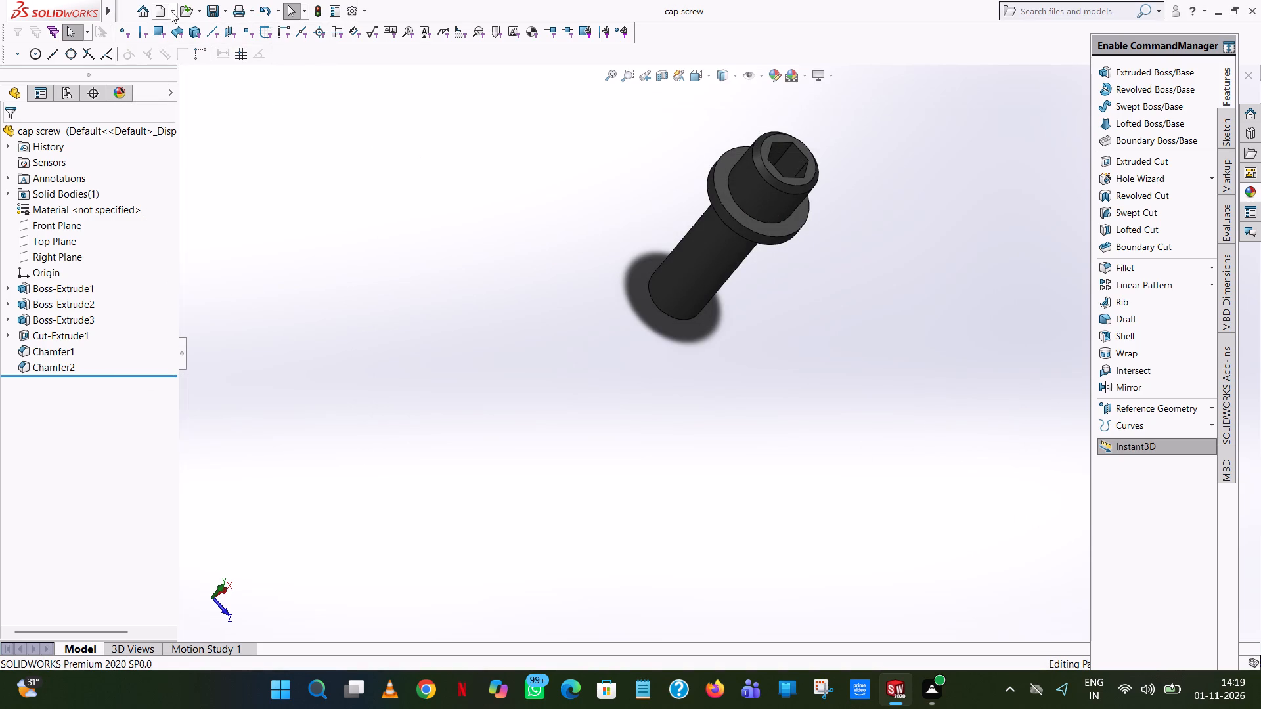
Create a new part document and open a sketch on its Top Plane.
left_click(155, 11)
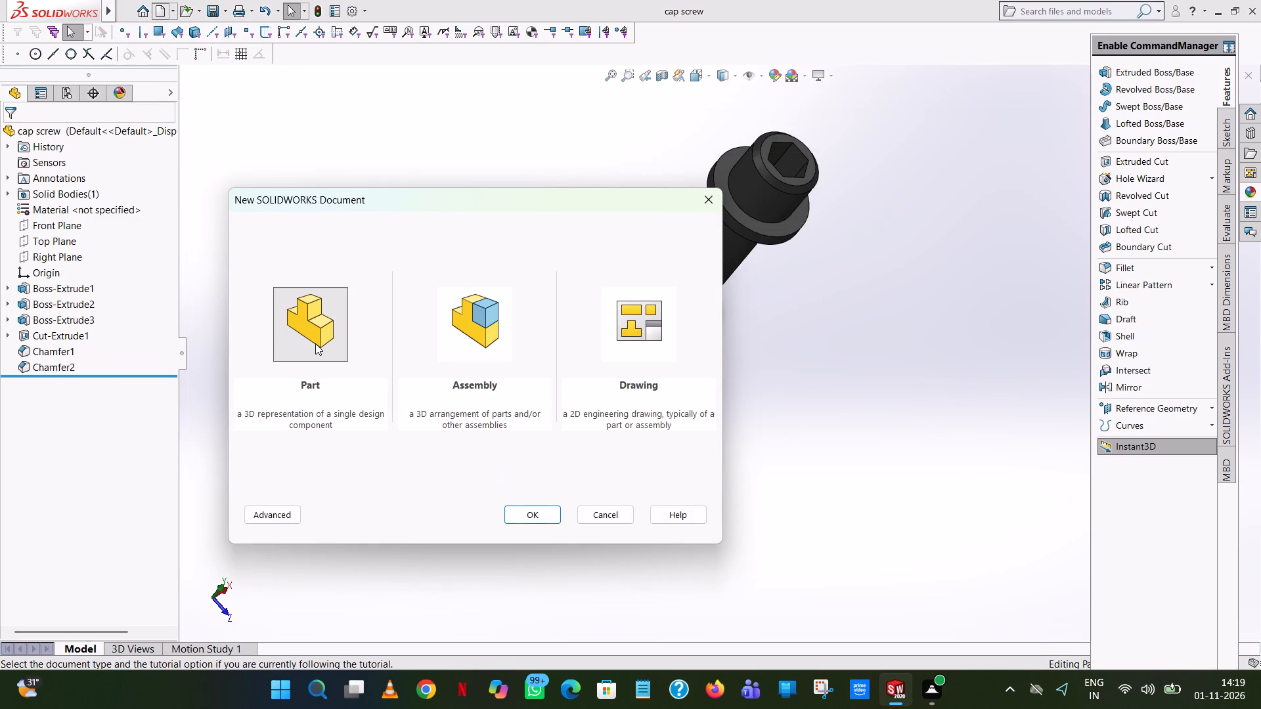
double_click(315, 343)
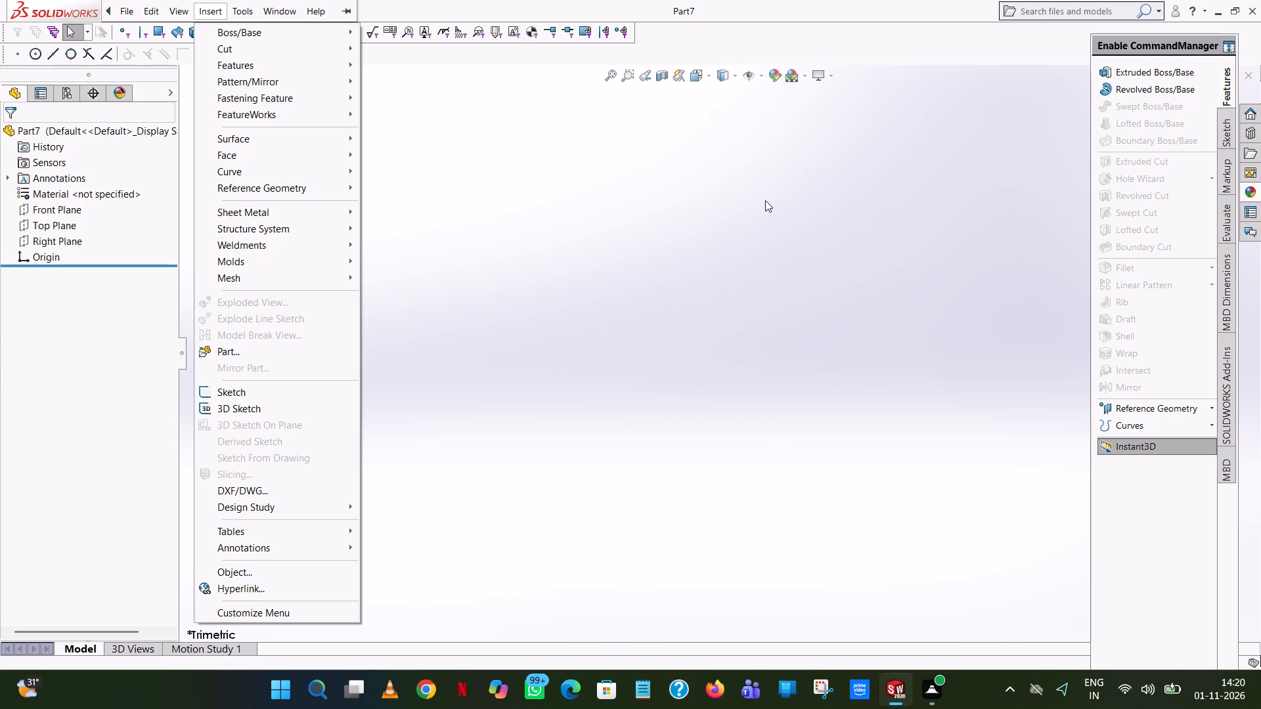
left_click(931, 186)
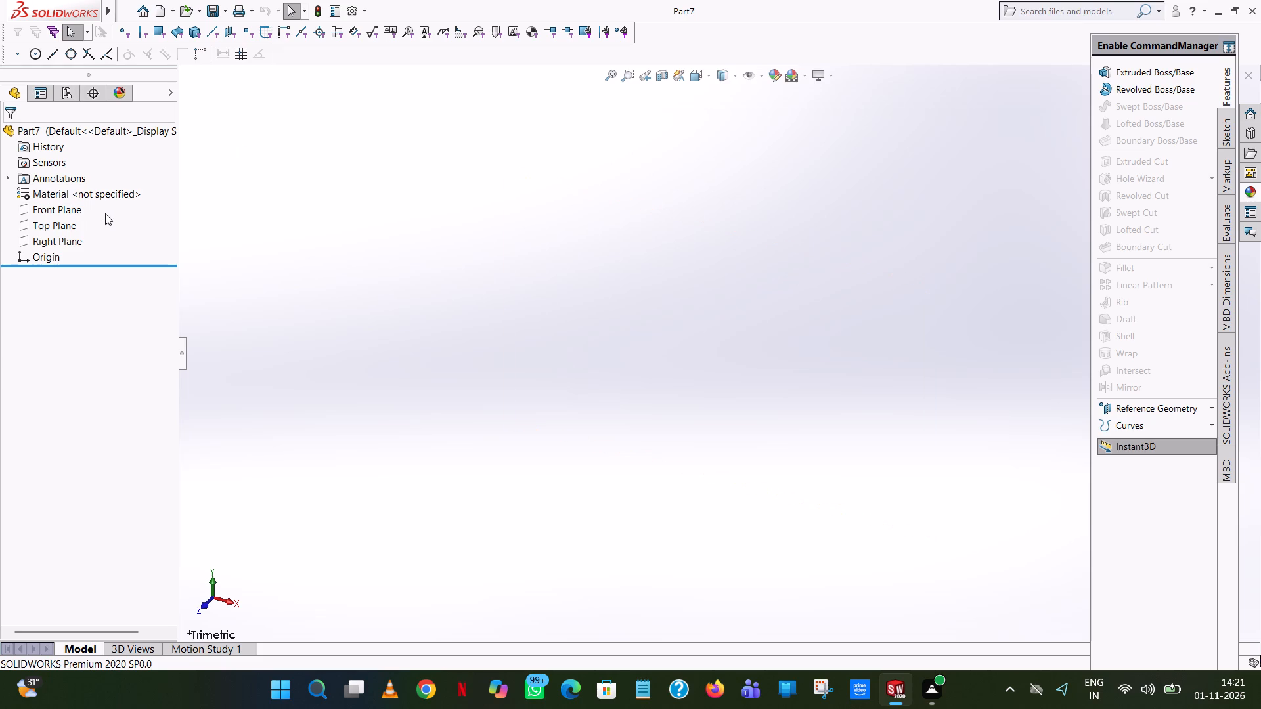
left_click(47, 223)
left_click(61, 204)
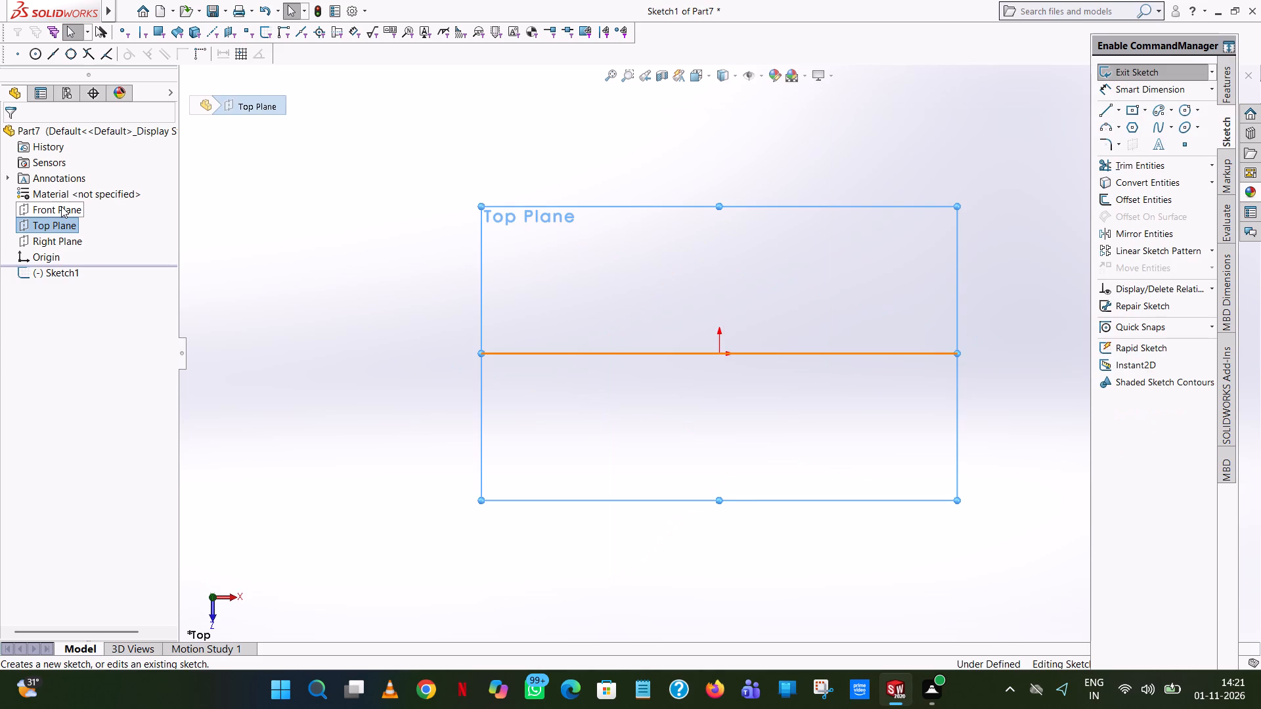
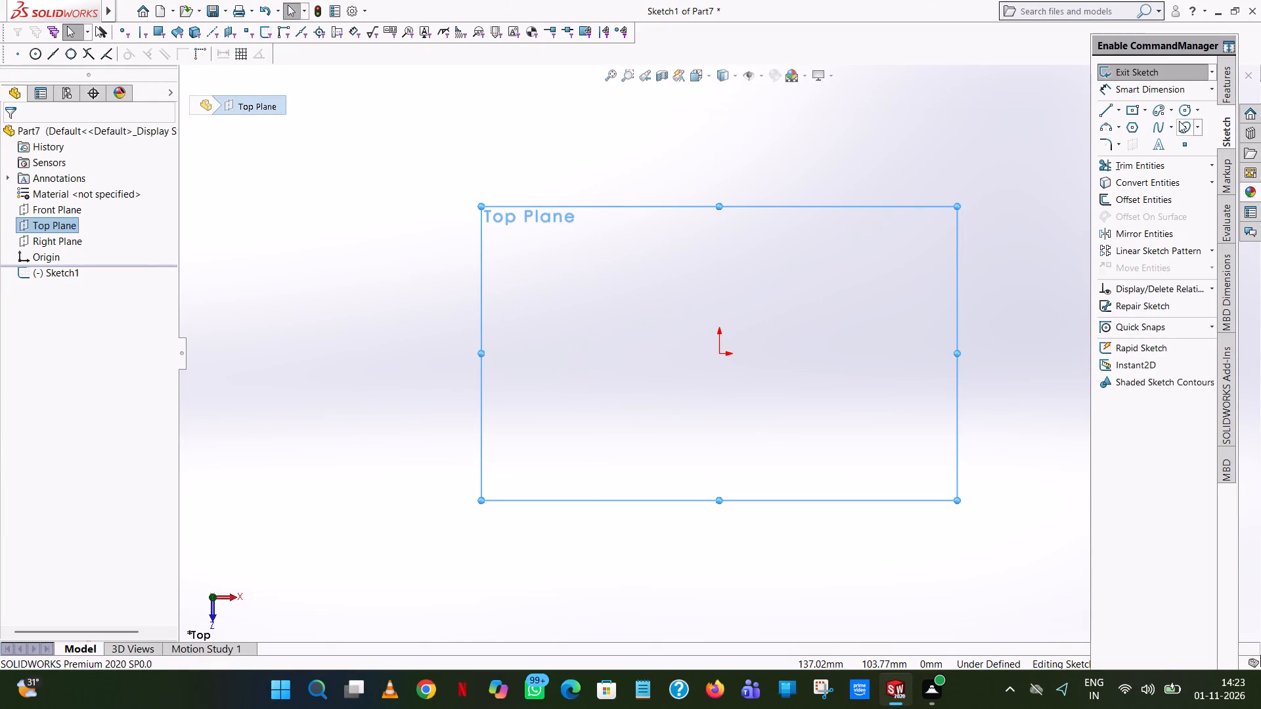
Sketch a circle centred on the origin with a radius of 12.70/2 mm.
left_click(1190, 106)
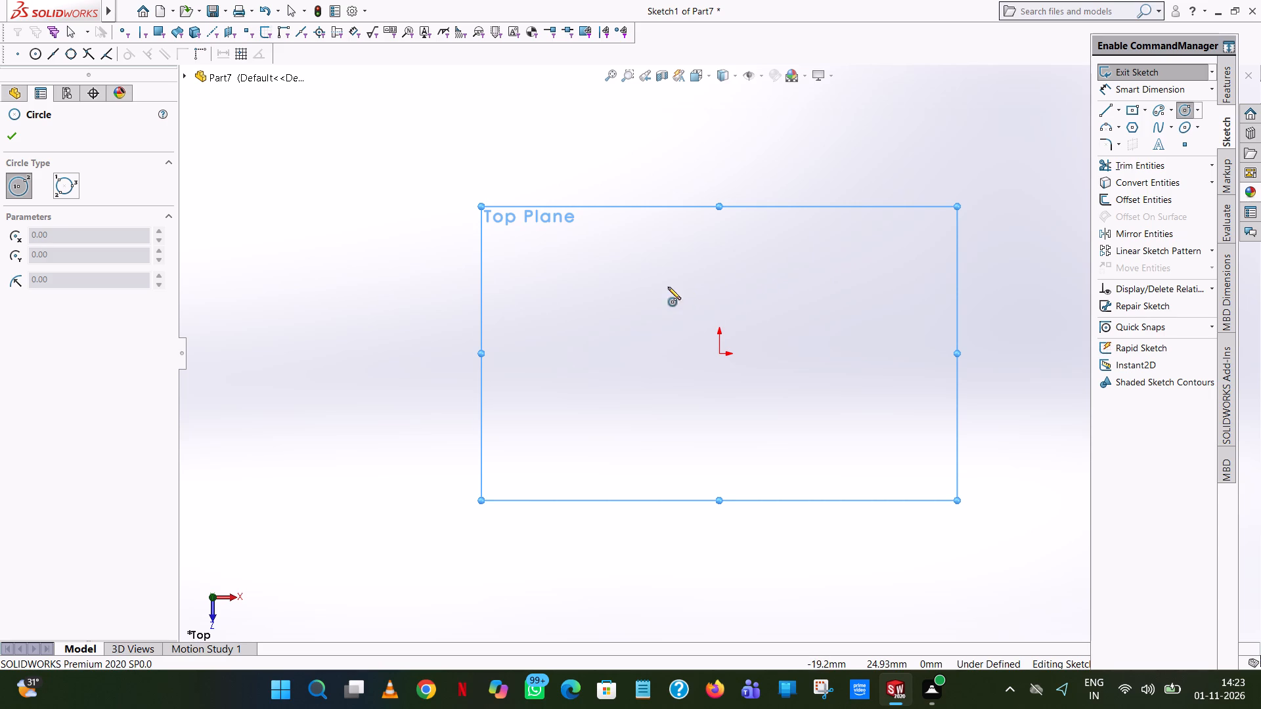
left_click(719, 356)
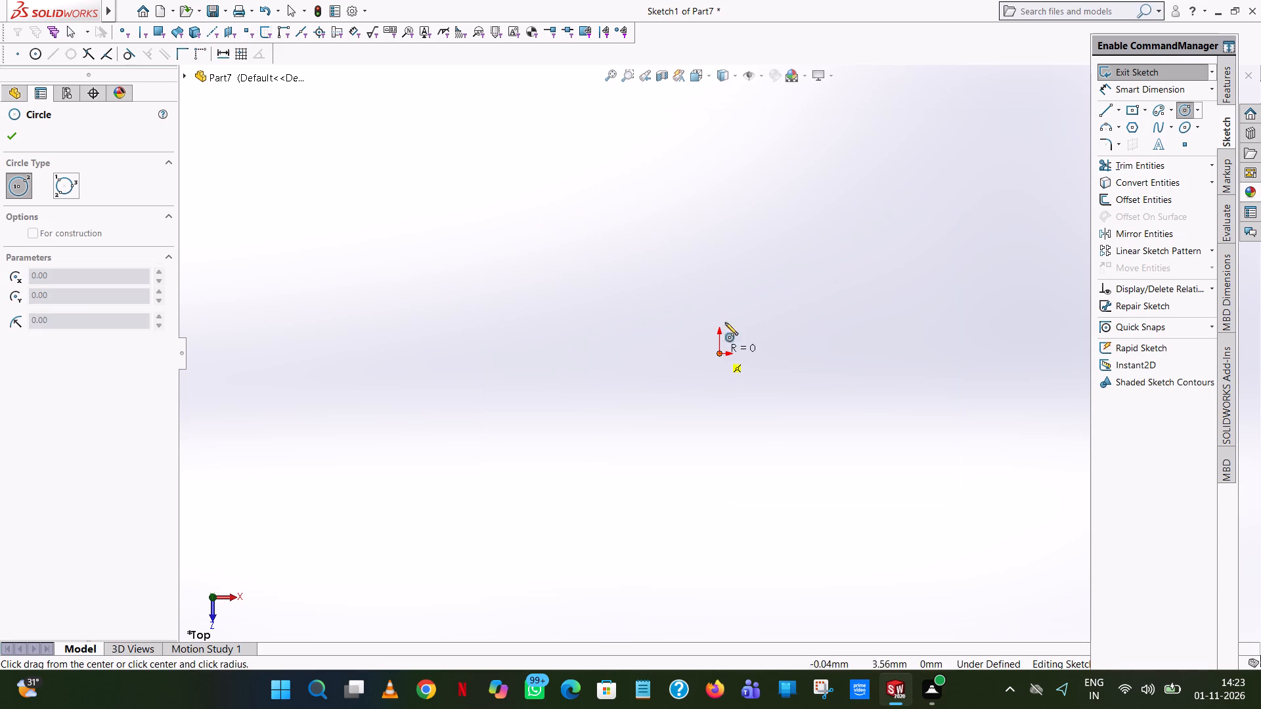
left_click(736, 270)
type("12.70")
type("/2")
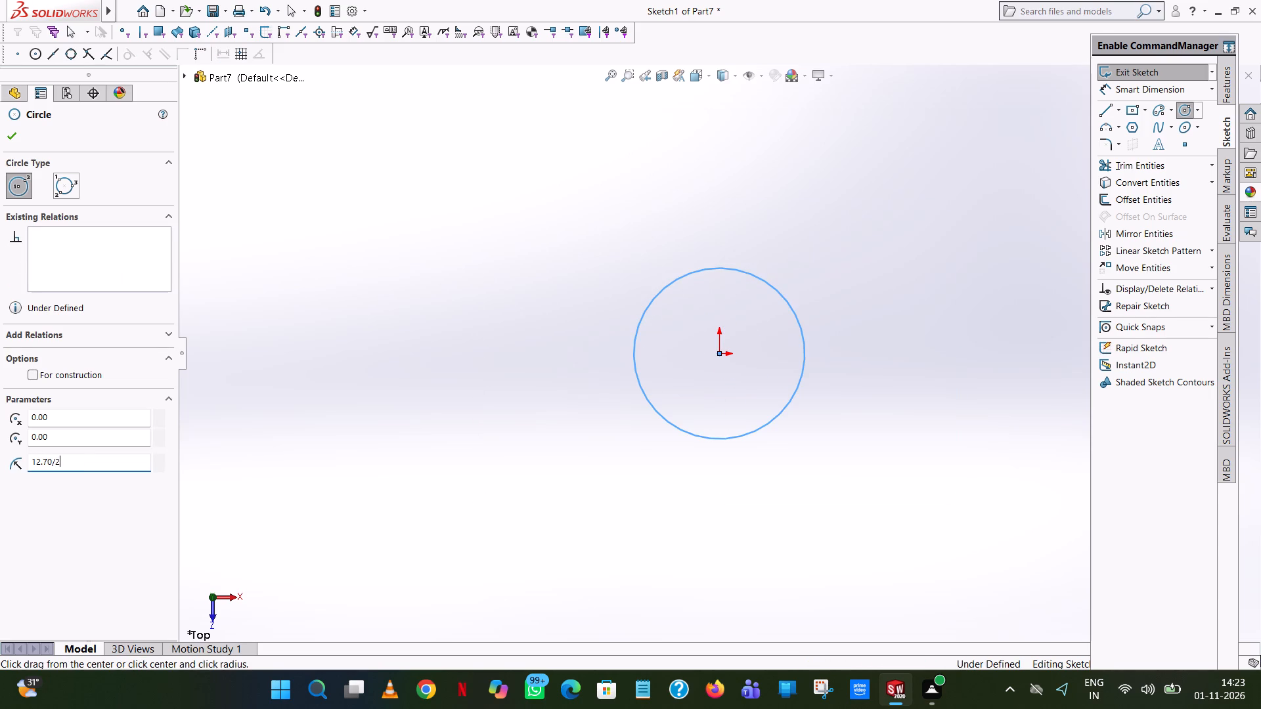
key("Return")
right_click(736, 270)
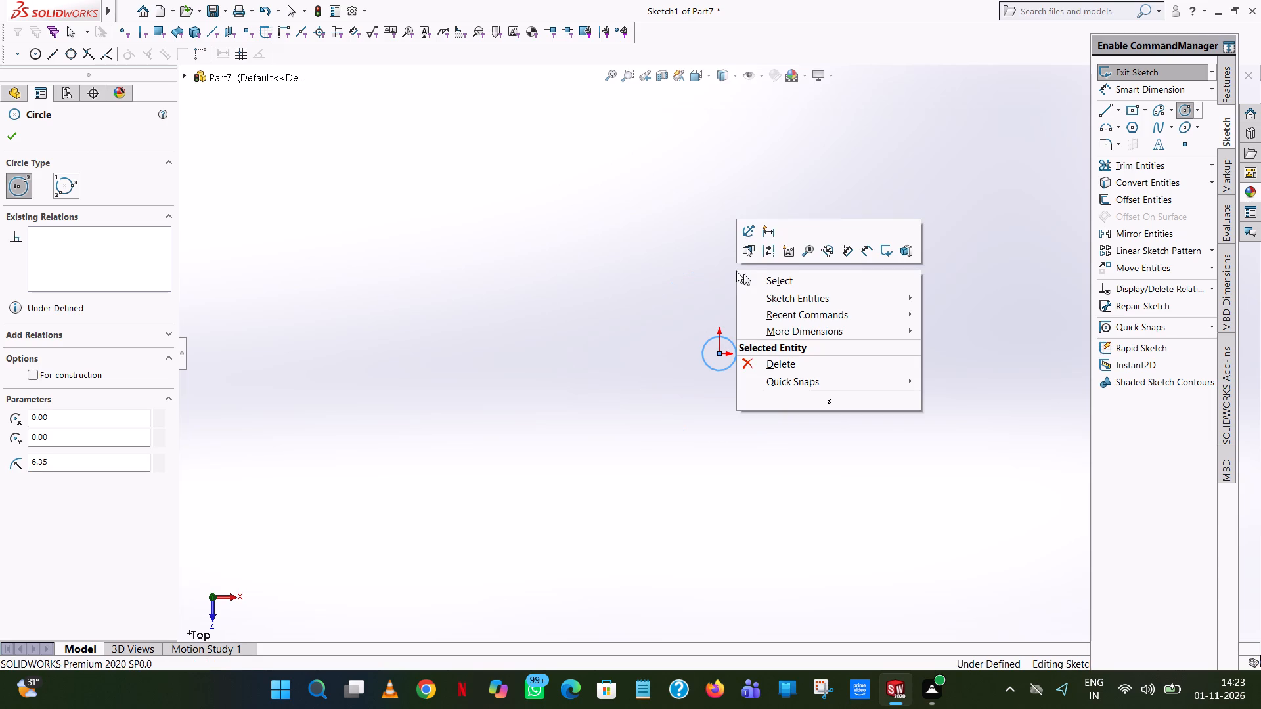
left_click(761, 288)
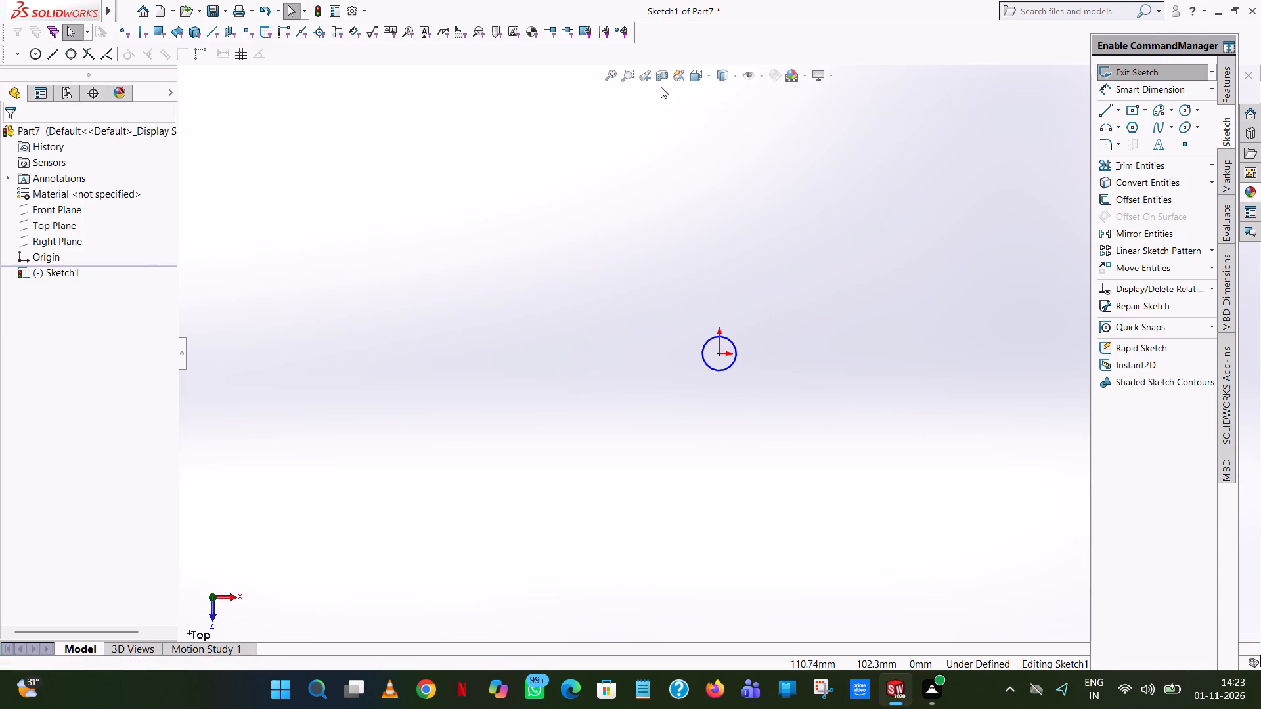
Dimension the circle's diameter at 12.70 mm.
left_click(614, 70)
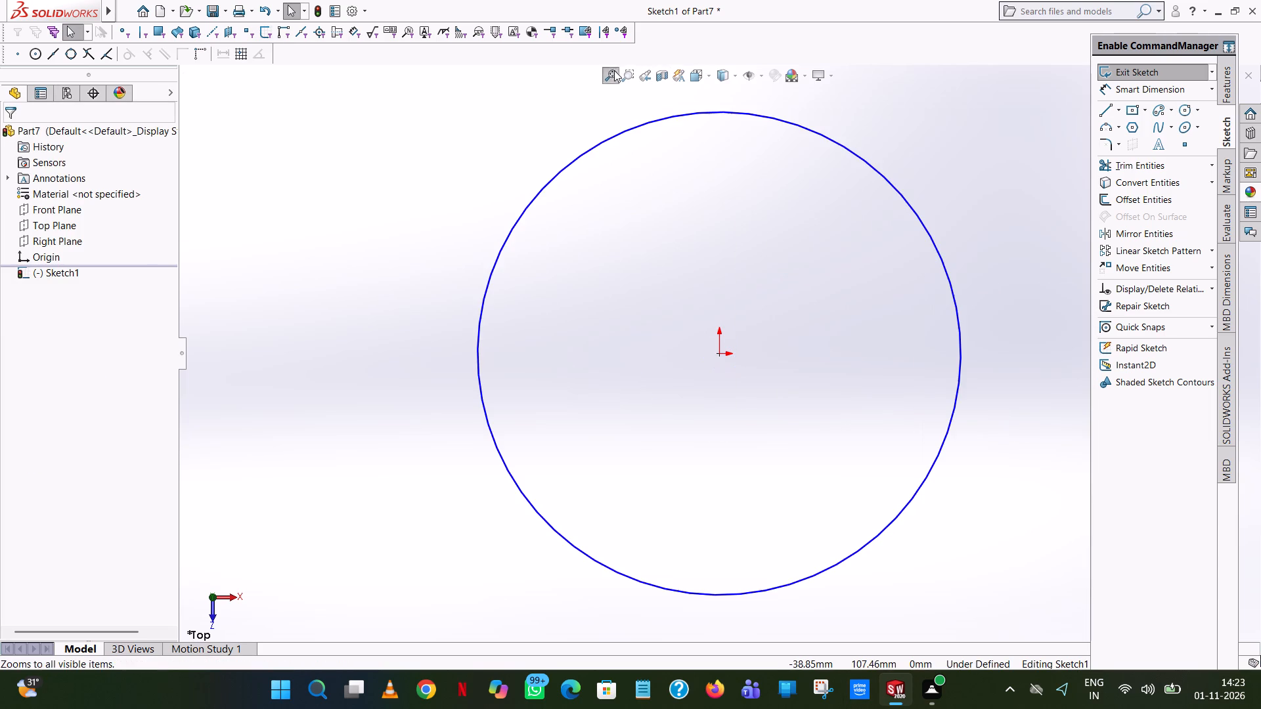
left_click(1139, 90)
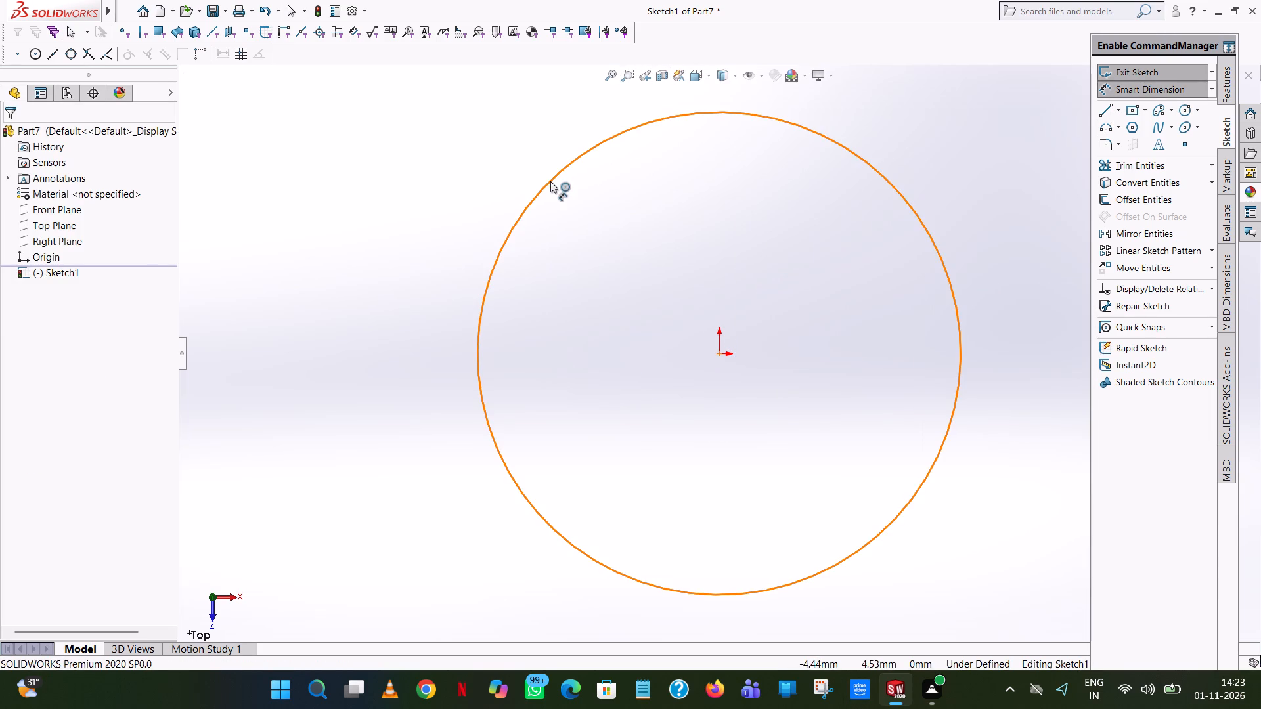
left_click(550, 181)
left_click(354, 186)
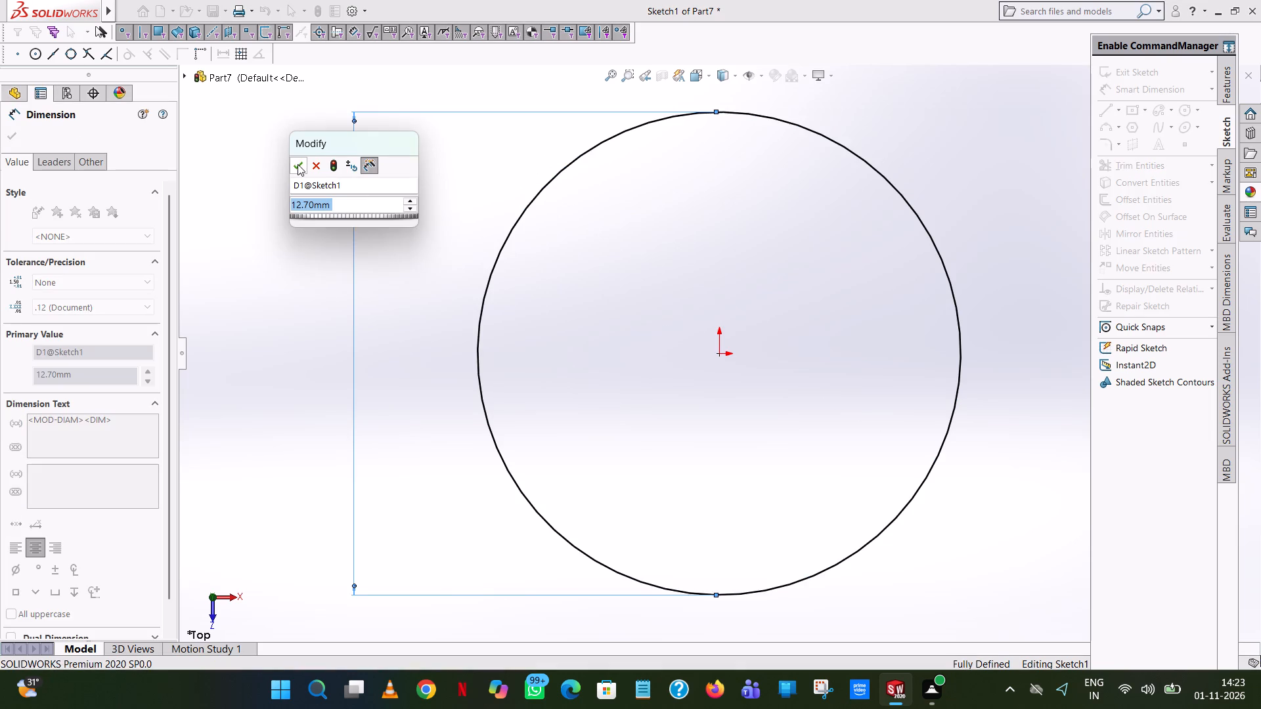
double_click(298, 164)
Extrude the circle as a boss to a blind depth of 28.19 mm.
left_click(1227, 68)
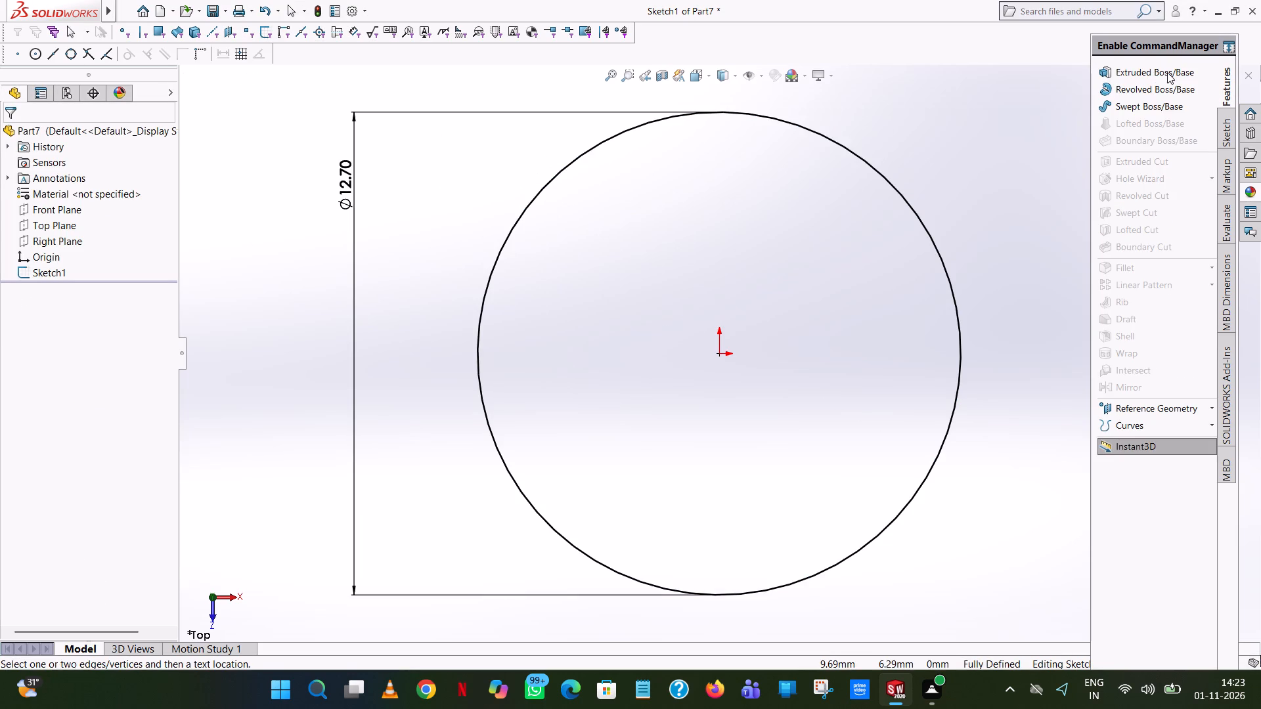
left_click(1167, 72)
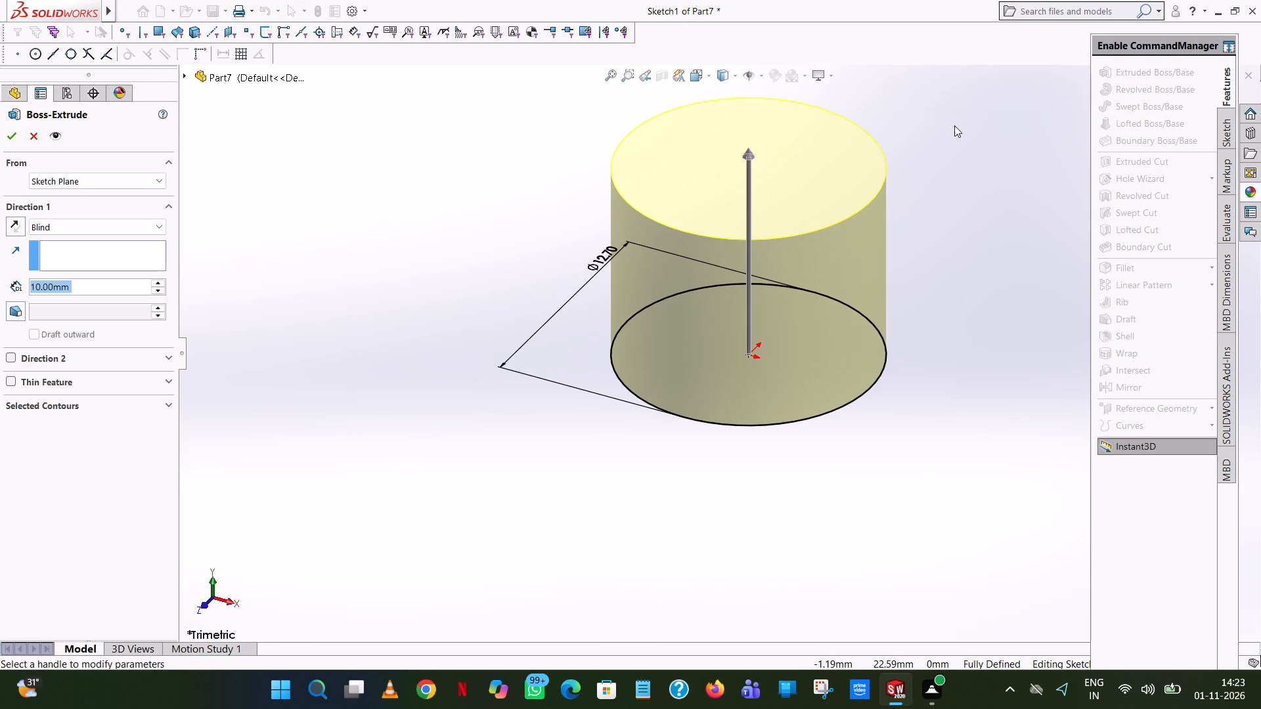
type("28.19")
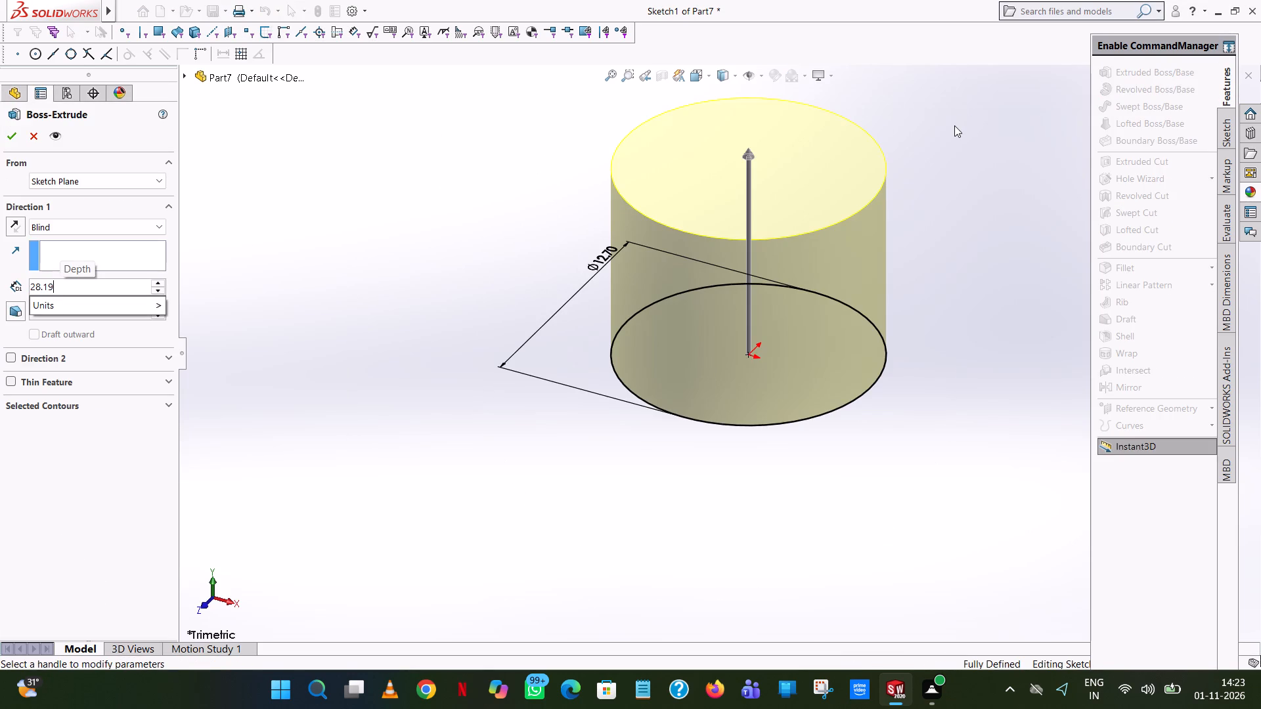
key("Return")
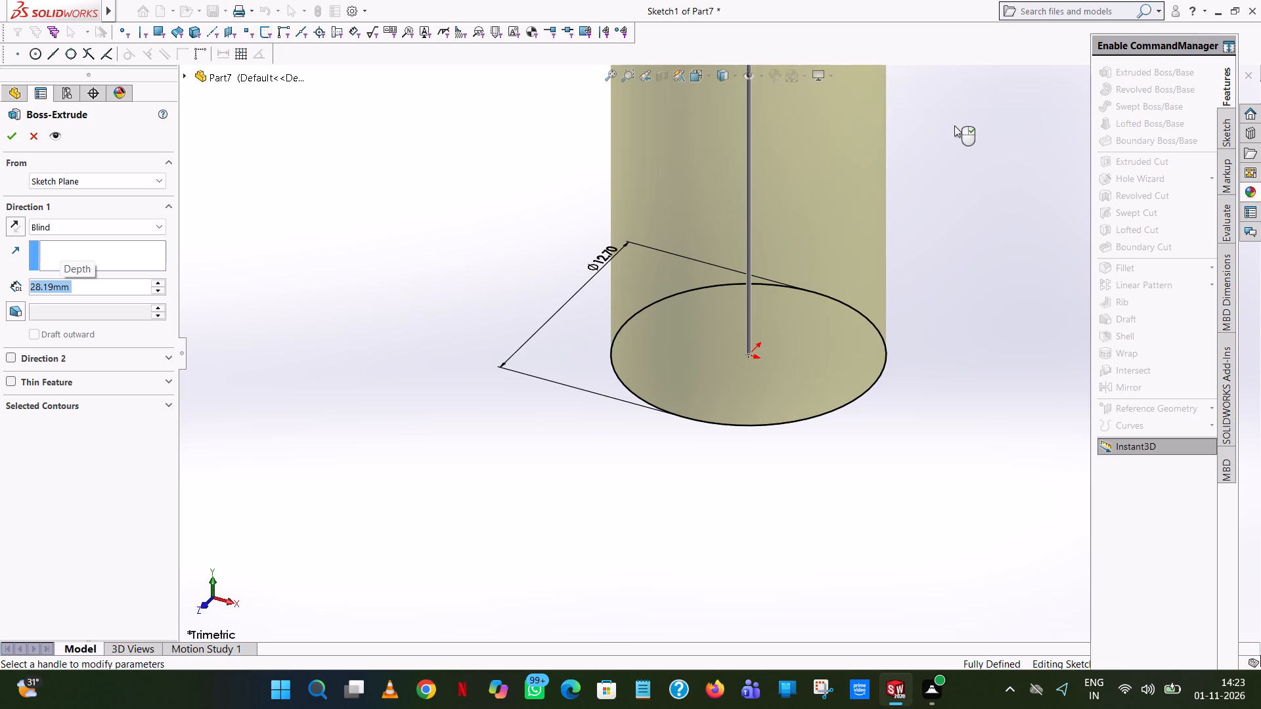
left_click(12, 134)
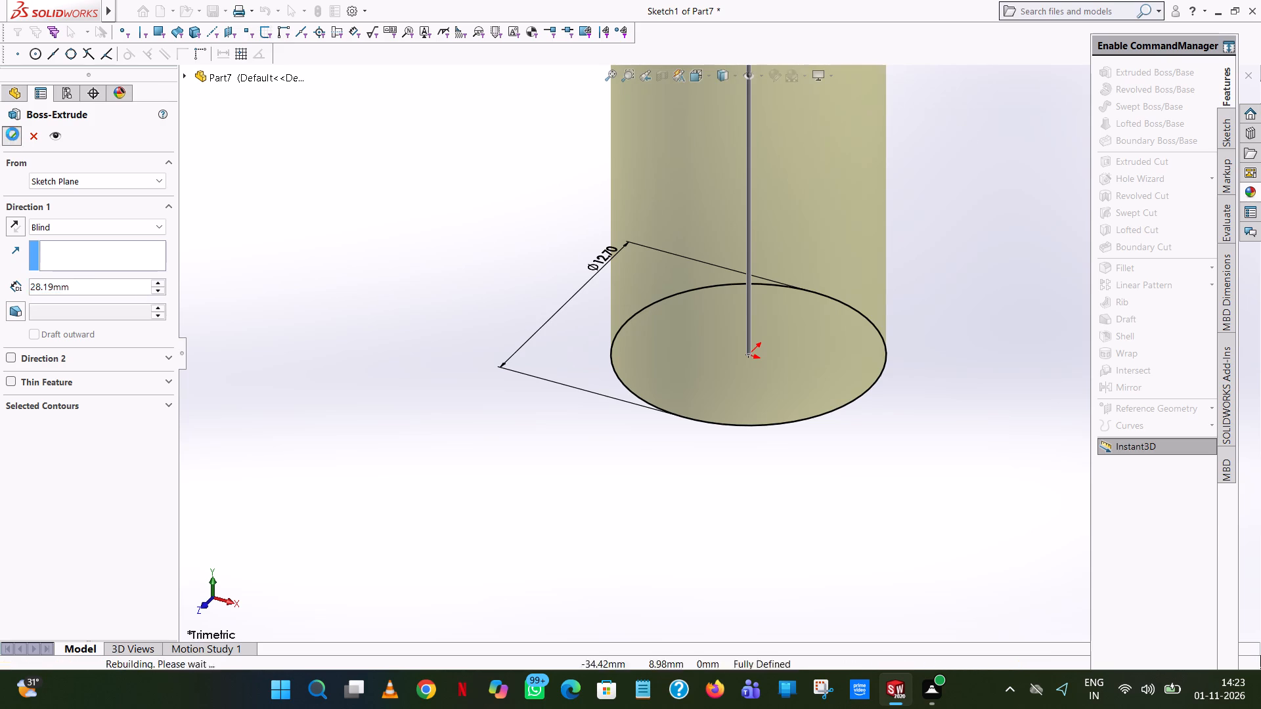
left_click(471, 232)
Start a boss extrude sketch on the cylinder's top face and draw an origin-centred circle with a radius of 24.64/2 mm.
scroll(533, 222, "up", 7)
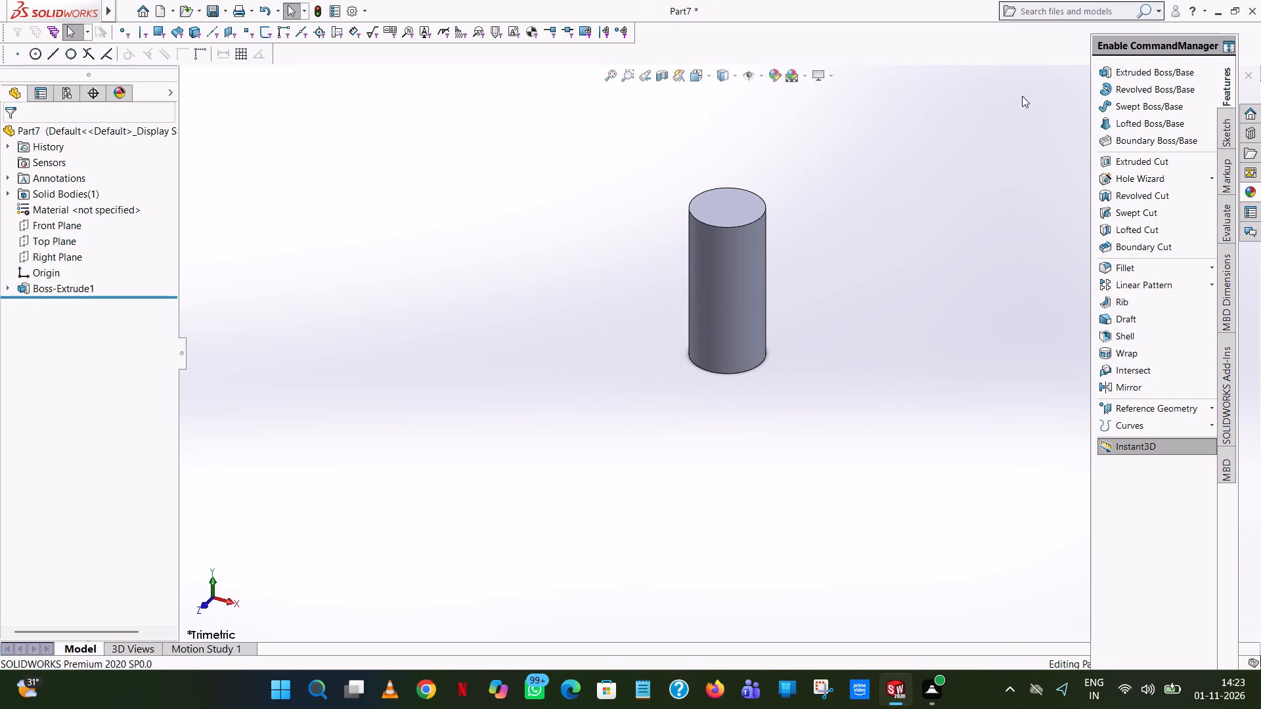
left_click(1154, 80)
left_click(725, 205)
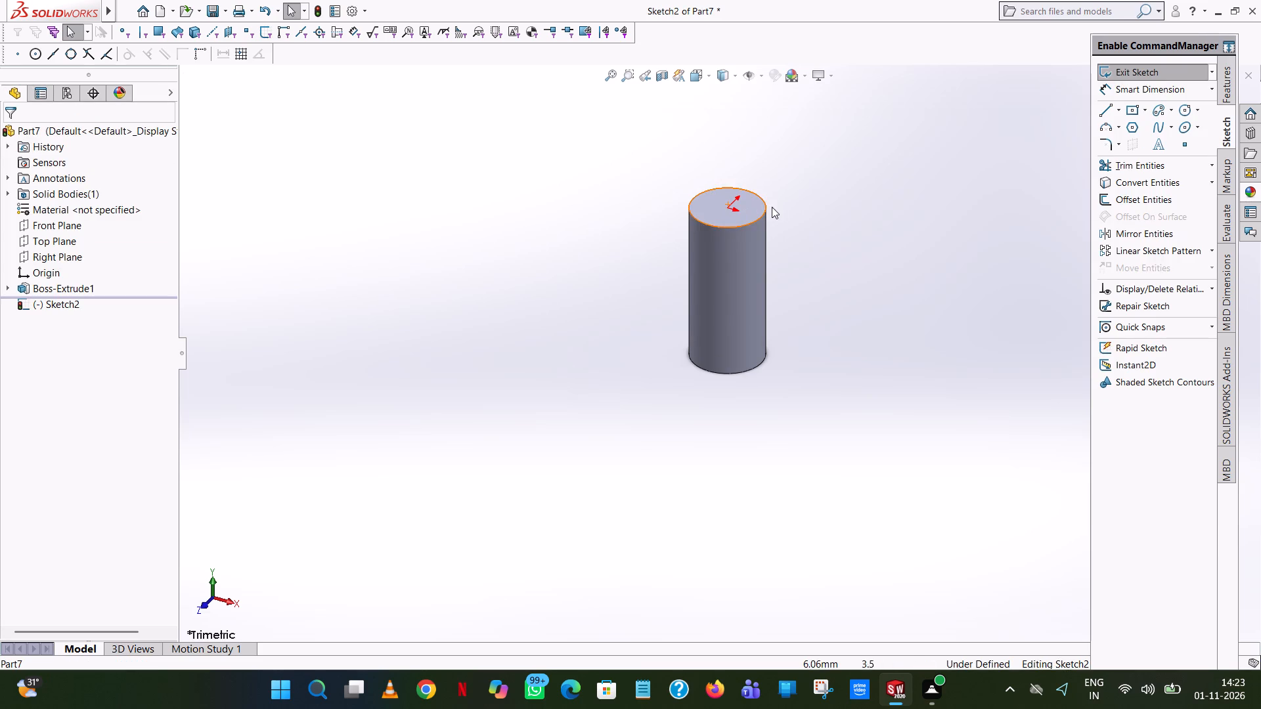
middle_click_drag(778, 204, 779, 390)
scroll(759, 272, "down", 5)
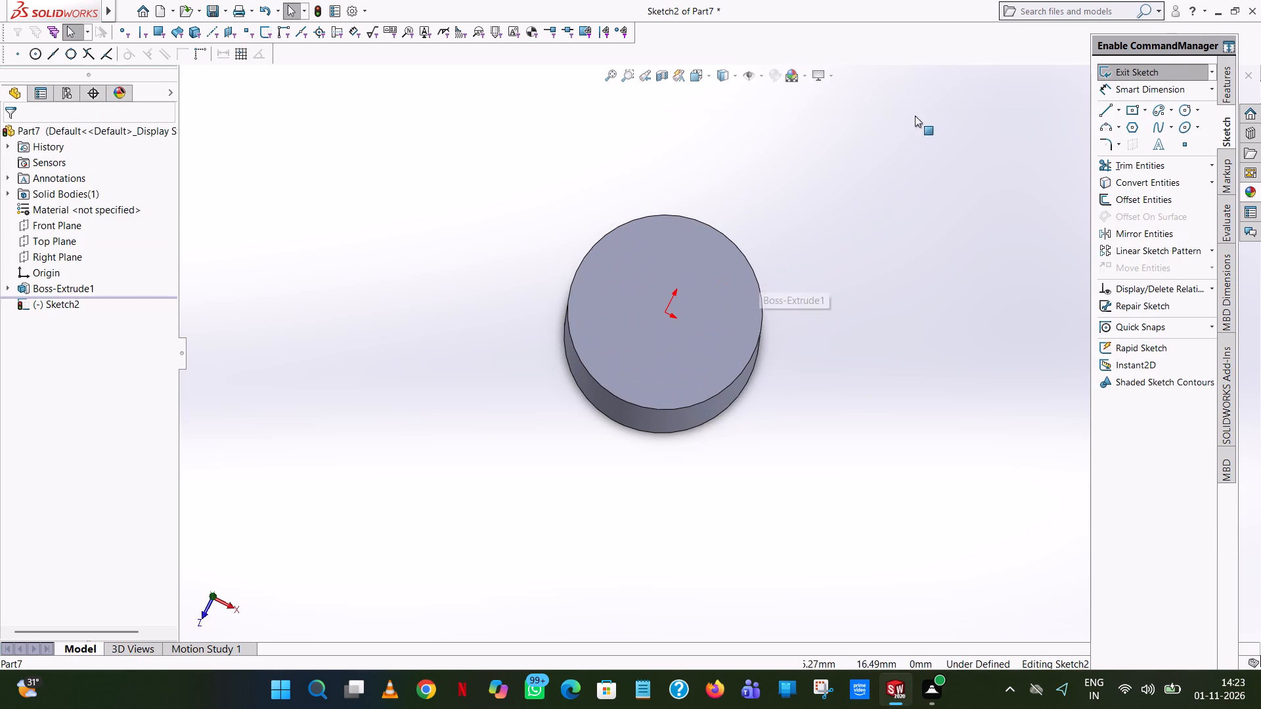
left_click(1180, 108)
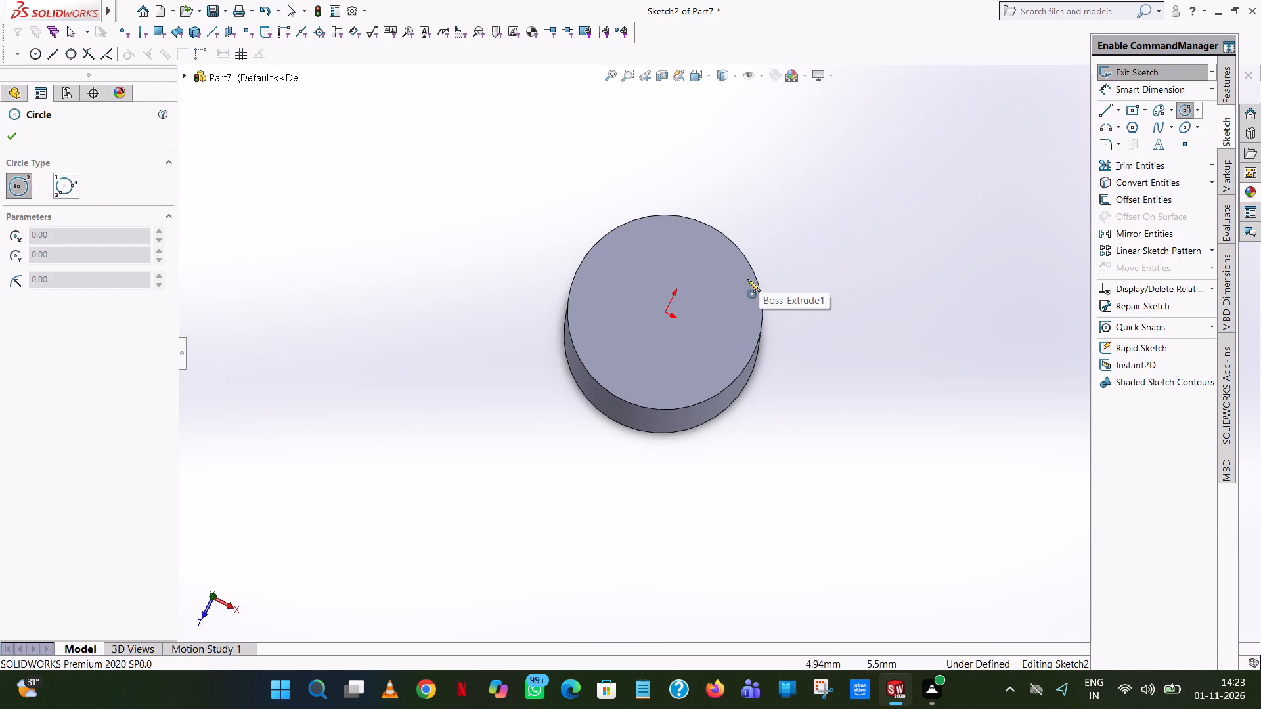
left_click(665, 314)
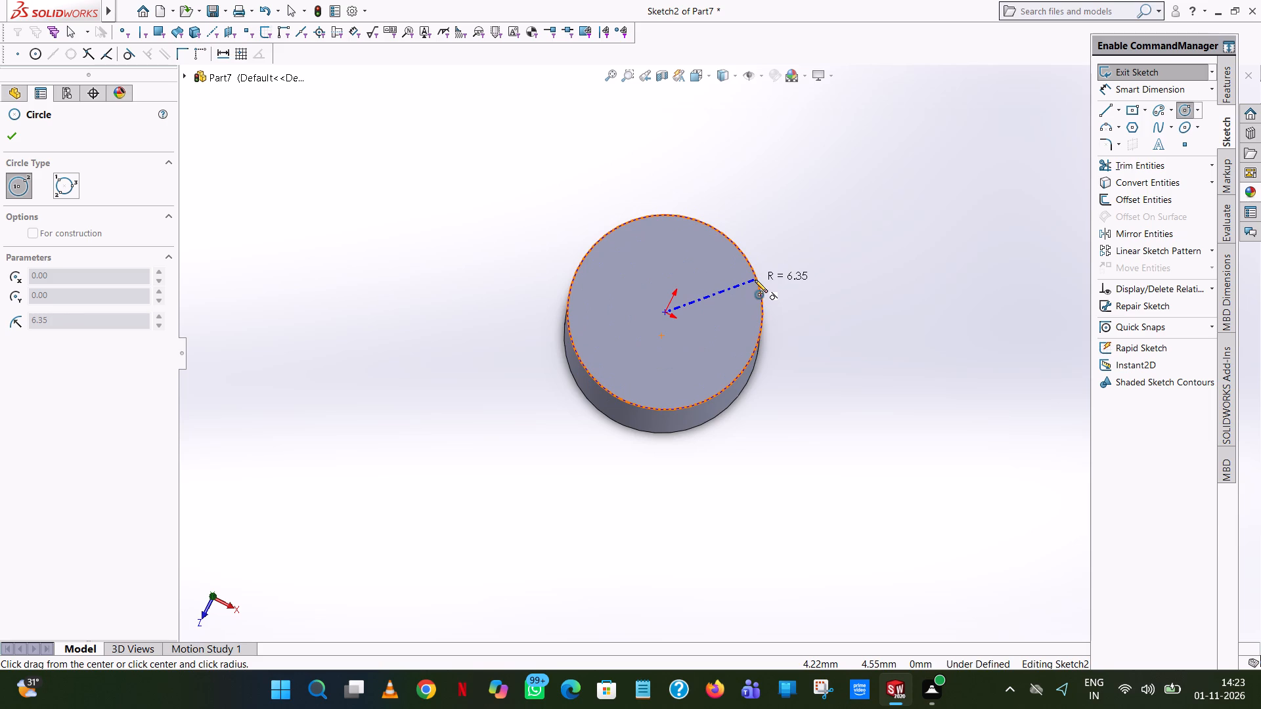
left_click(841, 263)
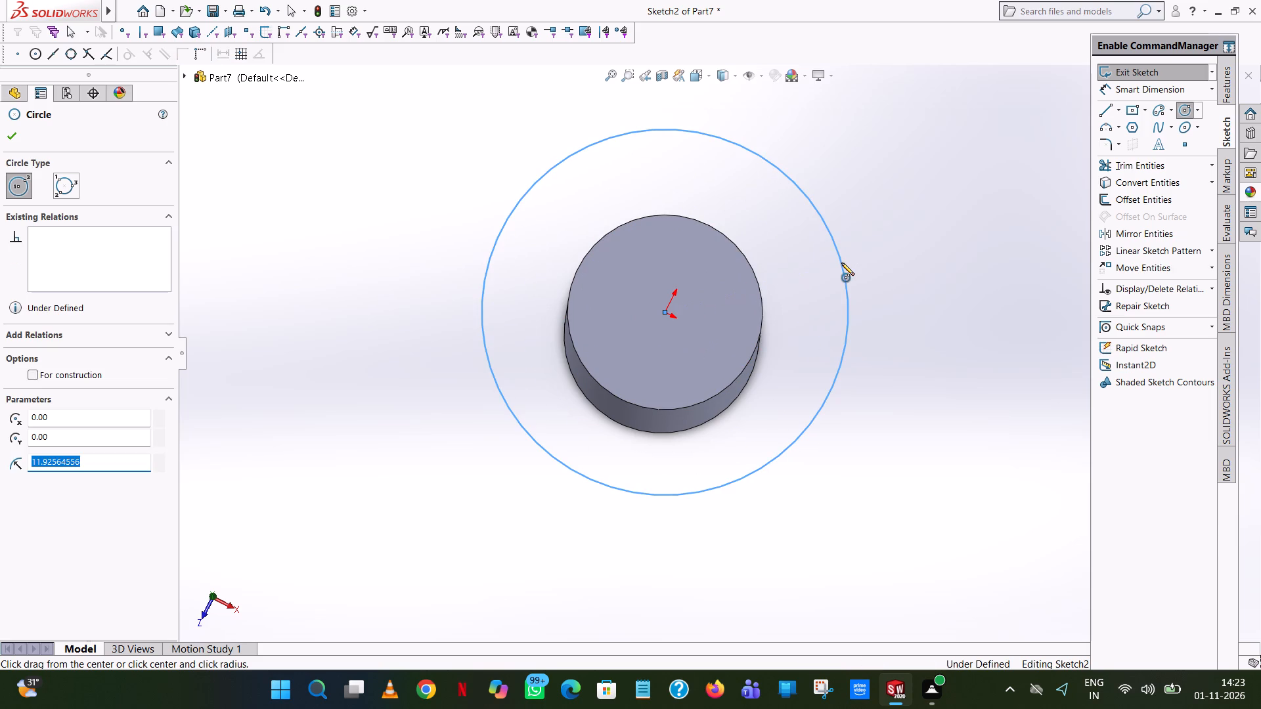
type("24.")
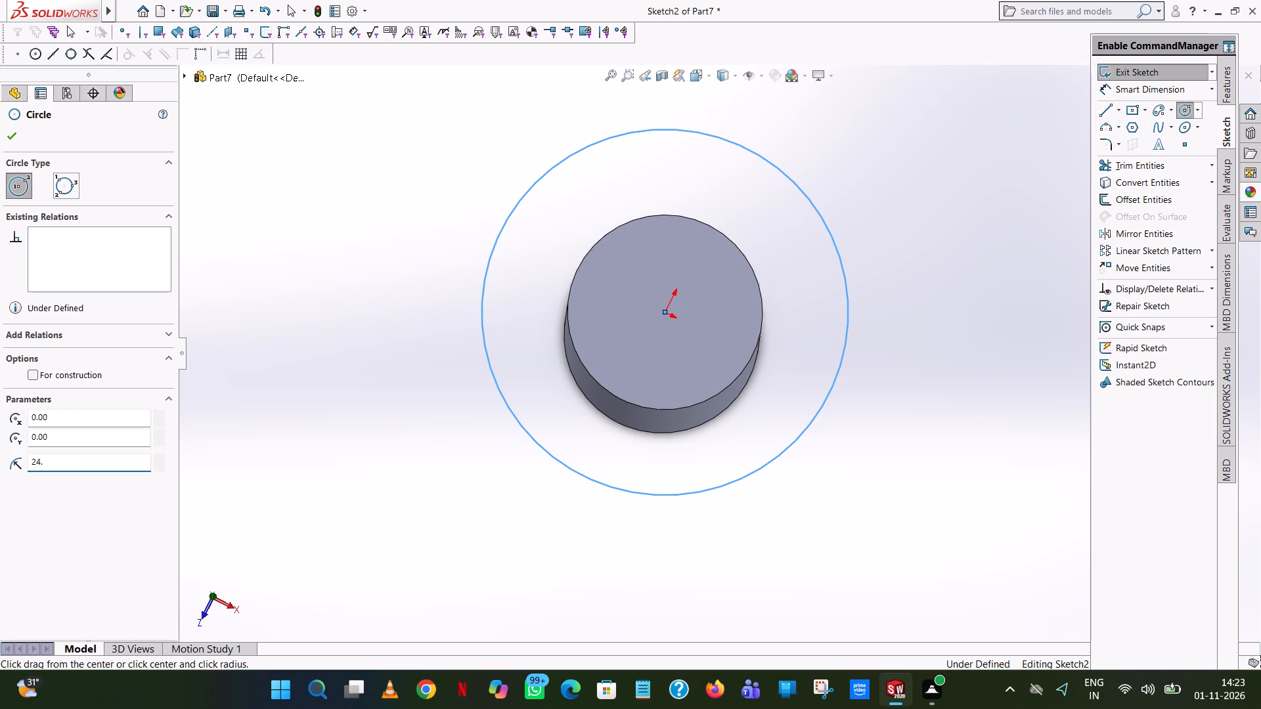
type("64")
type("/2")
key("Return")
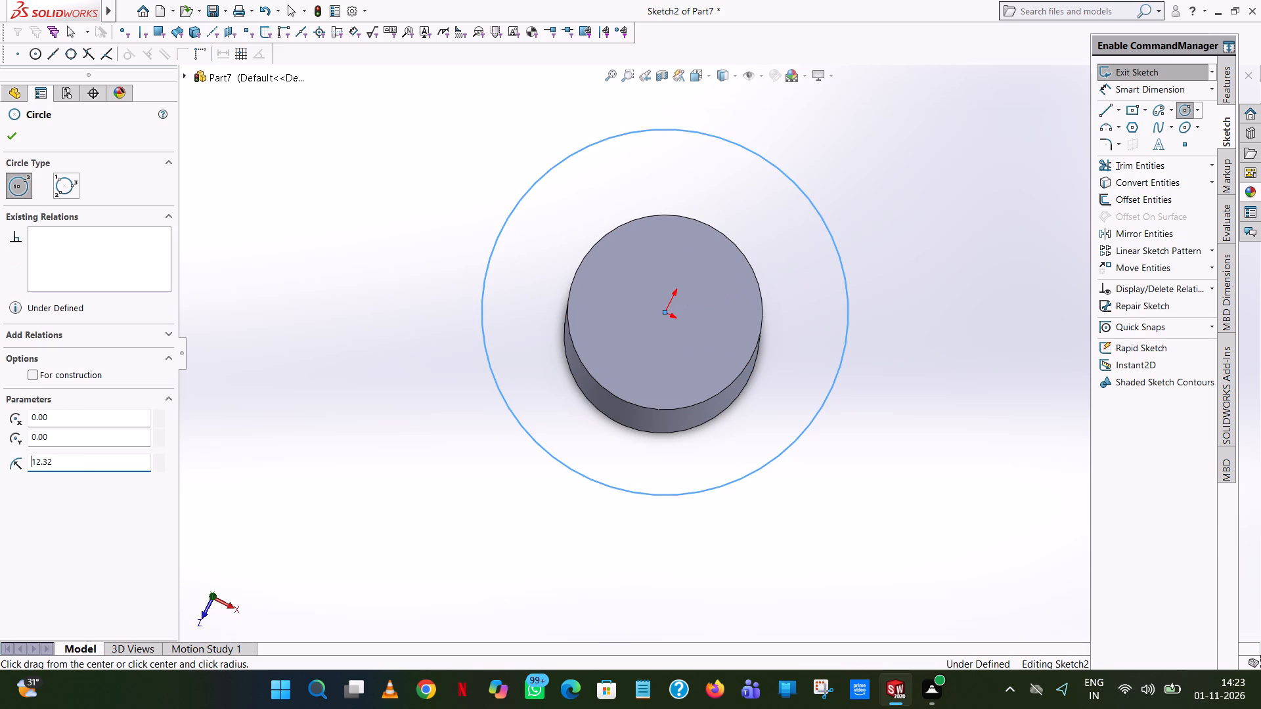
right_click(841, 263)
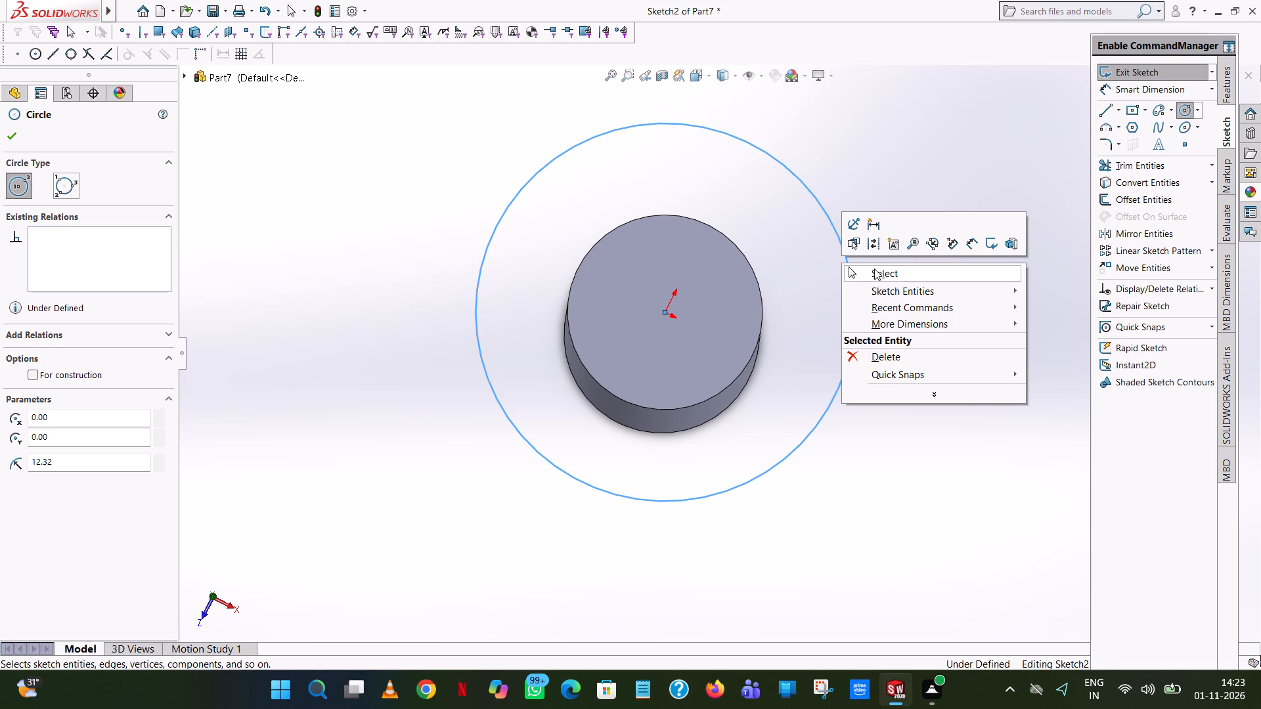
left_click(874, 269)
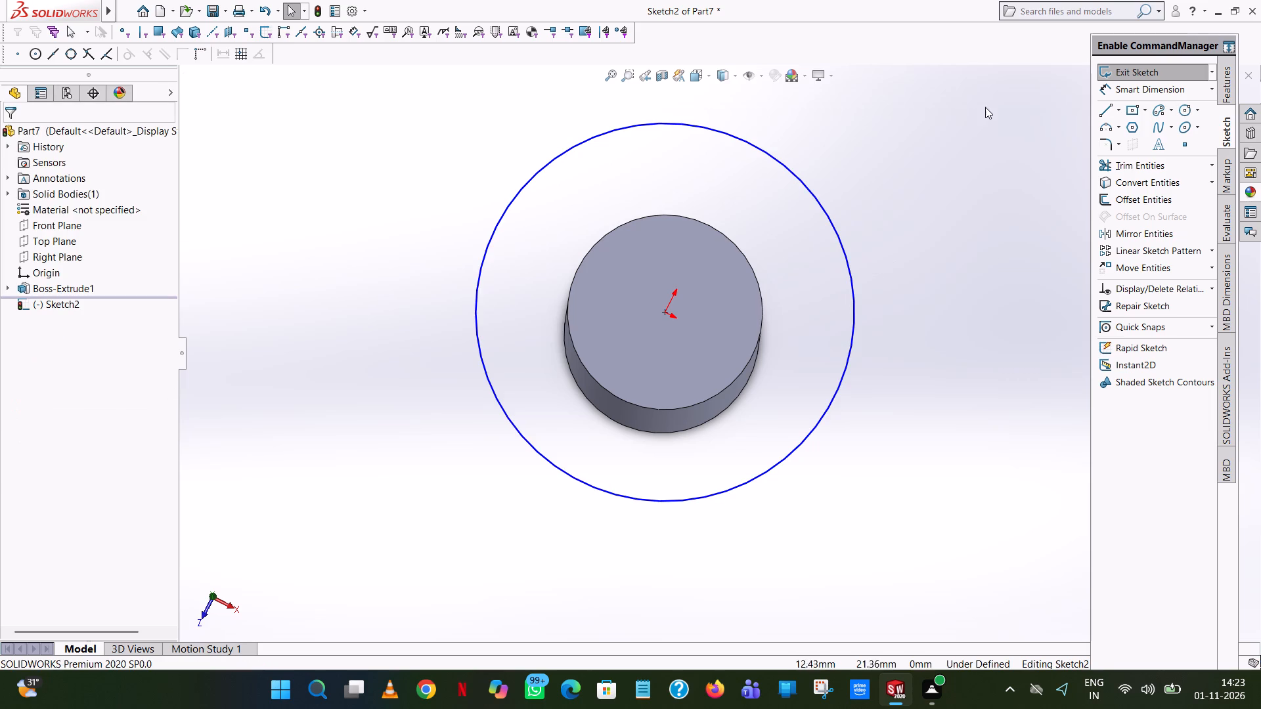
left_click(938, 126)
Dimension the larger circle's diameter at 24.64 mm.
left_click(1132, 87)
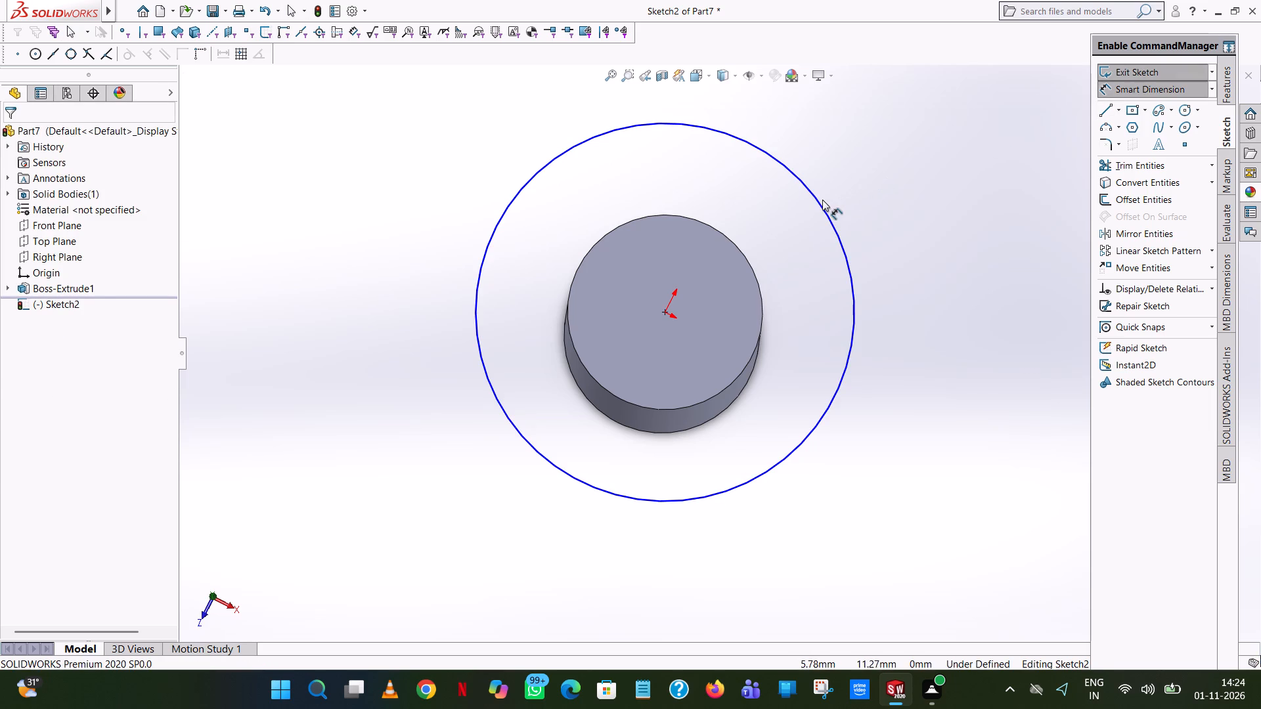
left_click(822, 200)
left_click(766, 222)
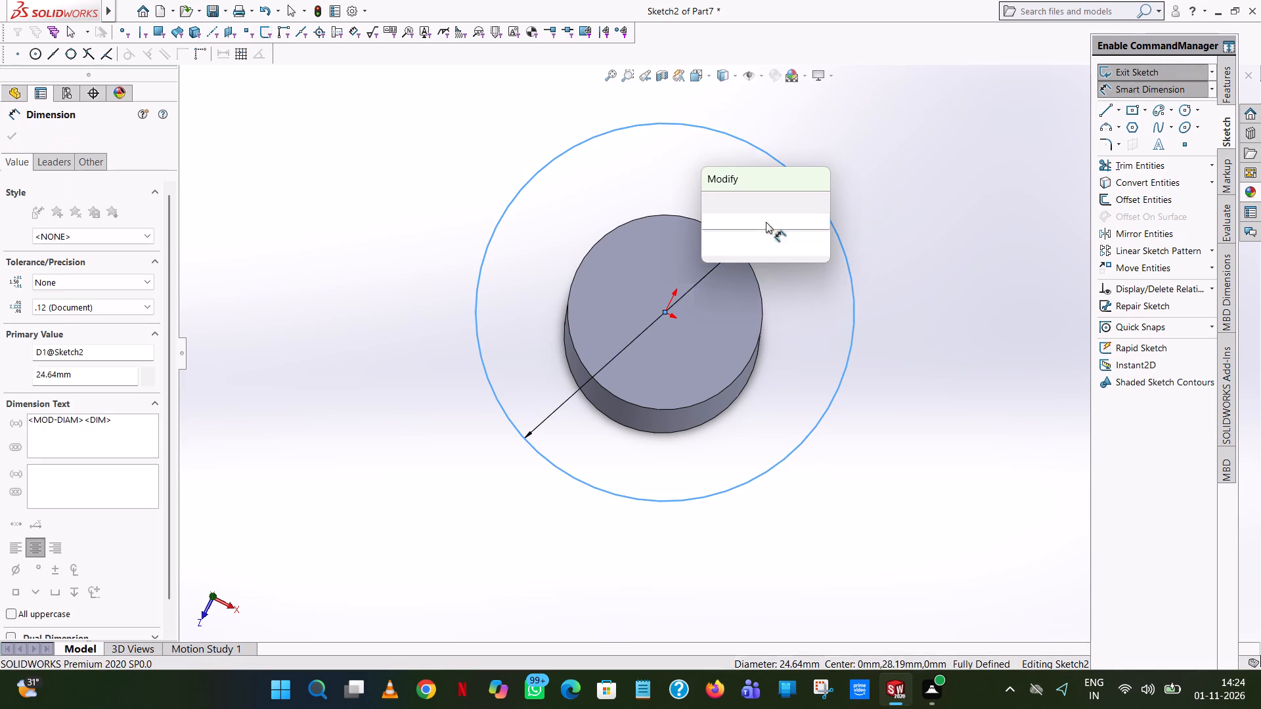
left_click(715, 196)
left_click(870, 168)
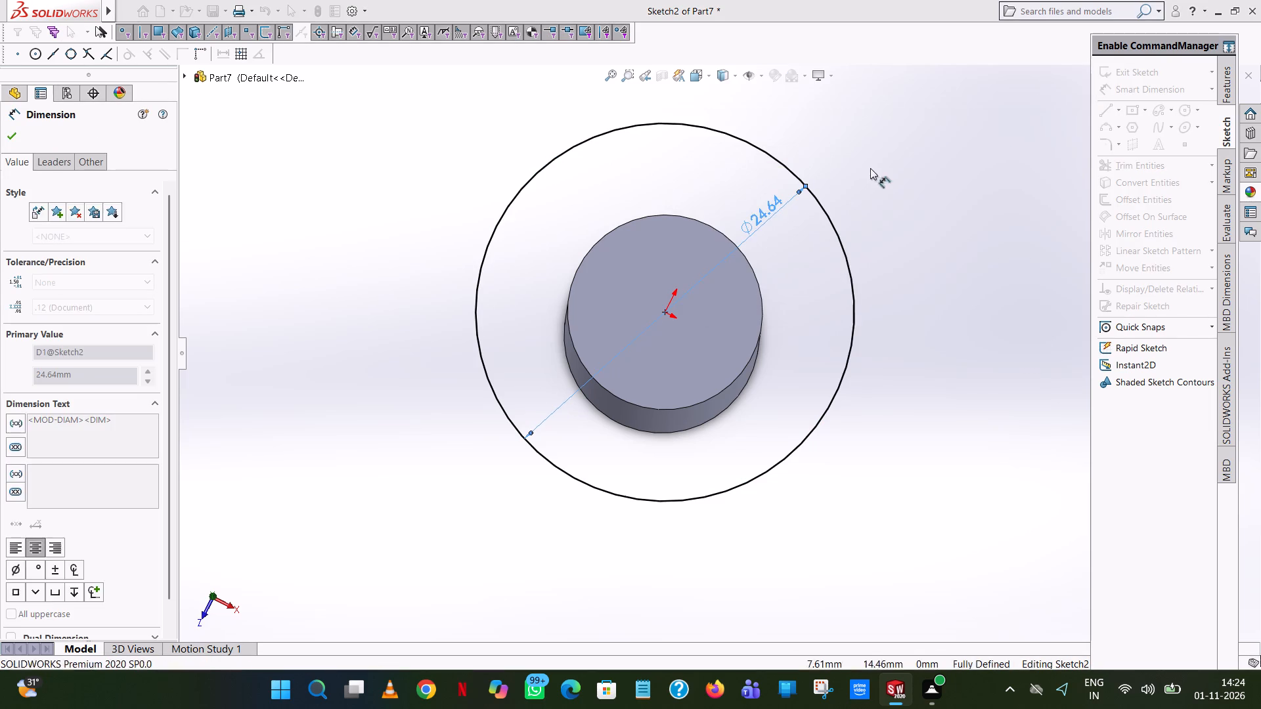
Extrude the larger circle 3.30 mm blind as a flange on top of the cylinder, merged with it.
left_click(1226, 91)
left_click(1186, 74)
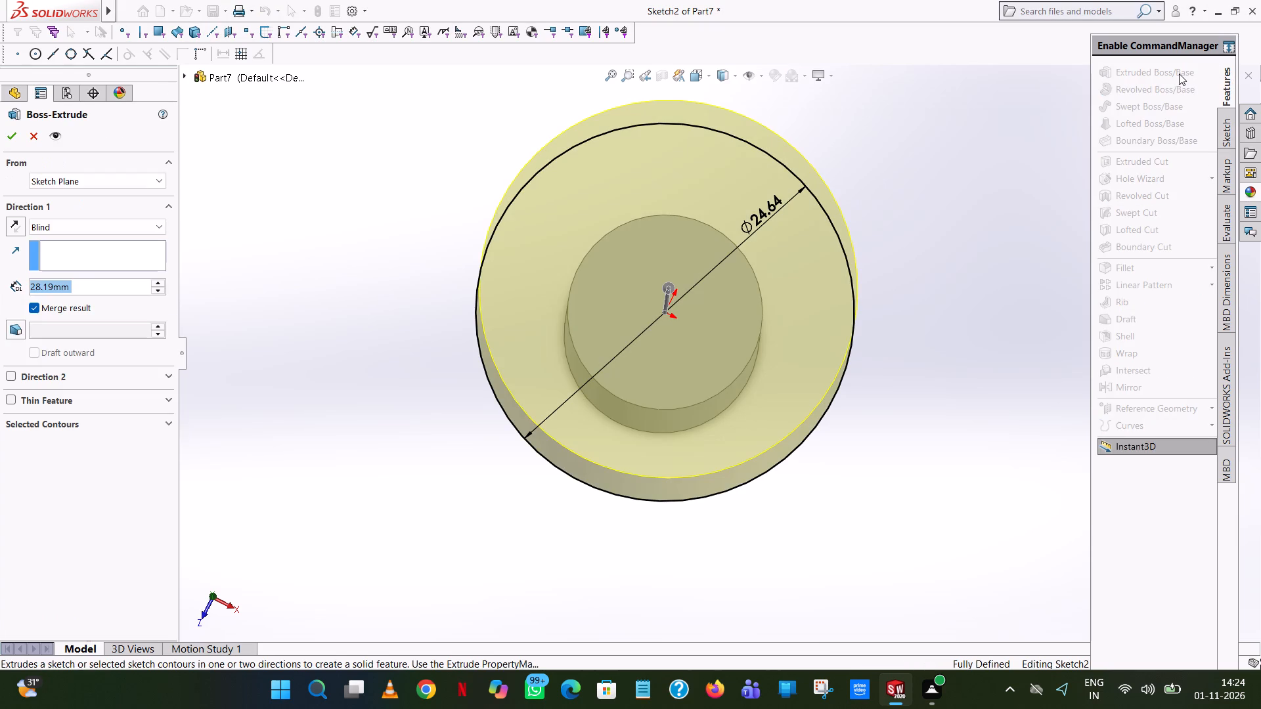
type("3.30")
key("Return")
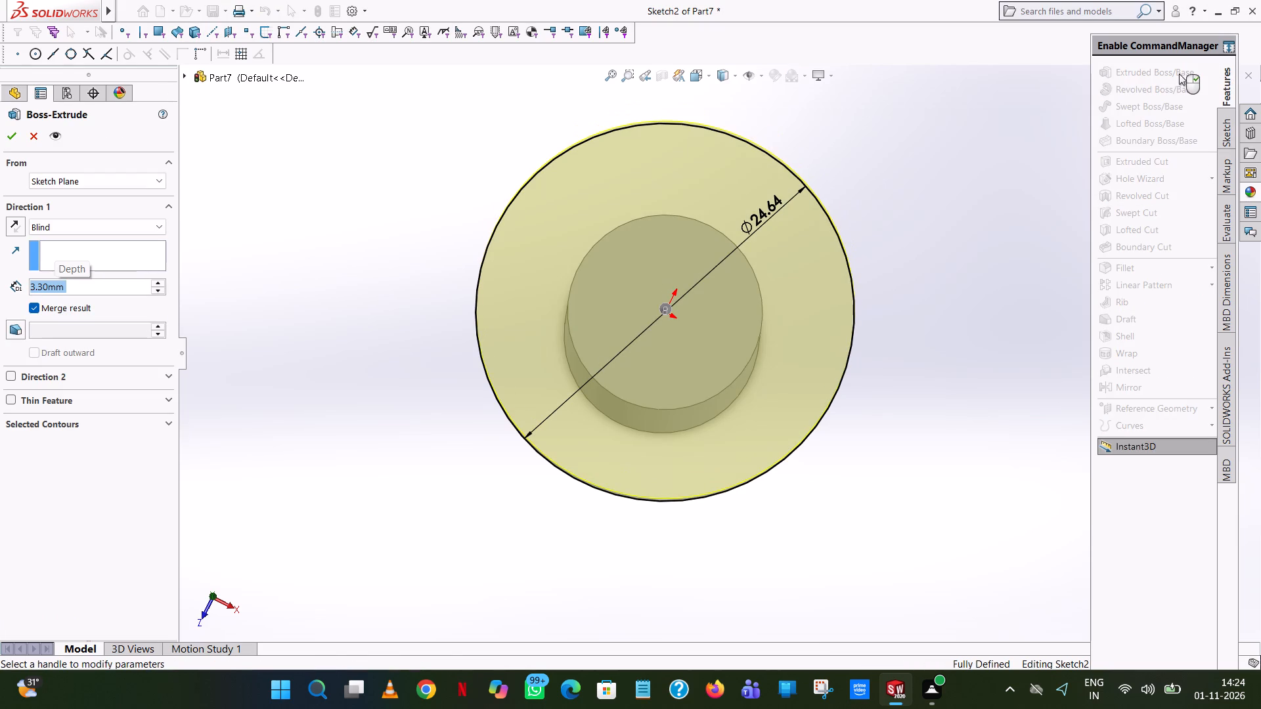
left_click(927, 403)
scroll(928, 399, "up", 1)
middle_click_drag(928, 398, 929, 374)
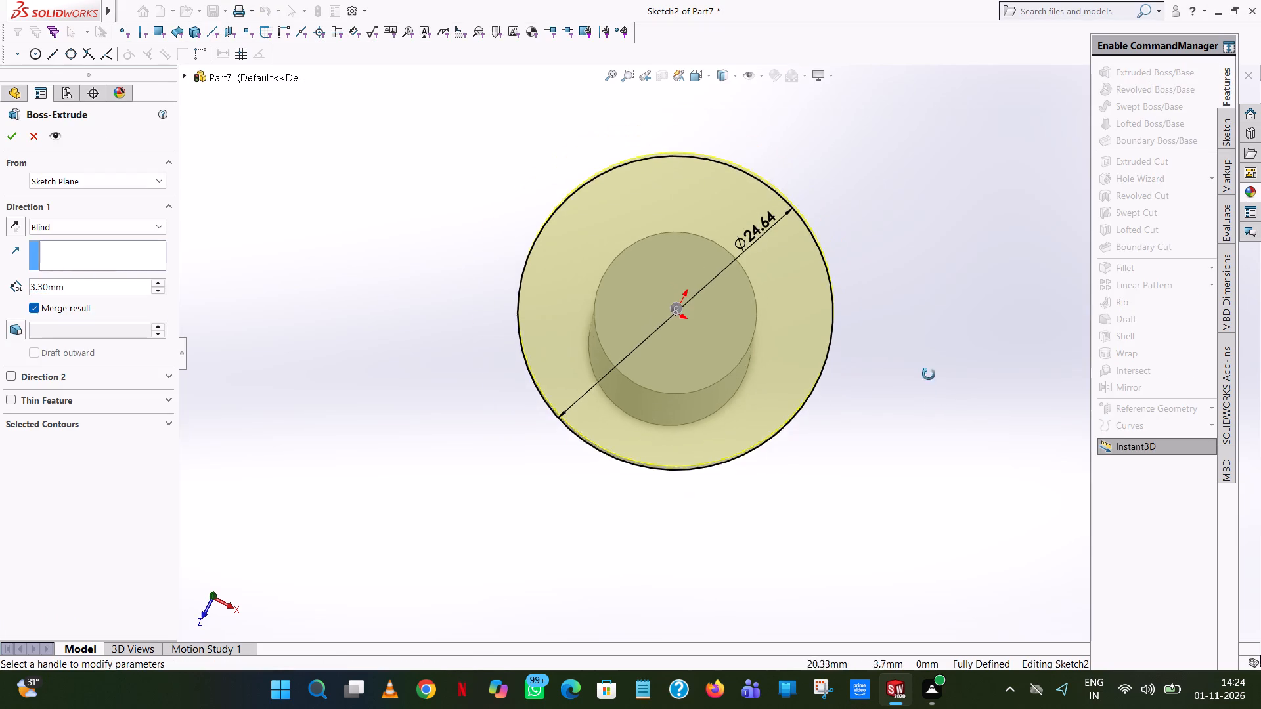
middle_click_drag(929, 374, 885, 143)
scroll(929, 284, "up", 1)
scroll(762, 164, "up", 1)
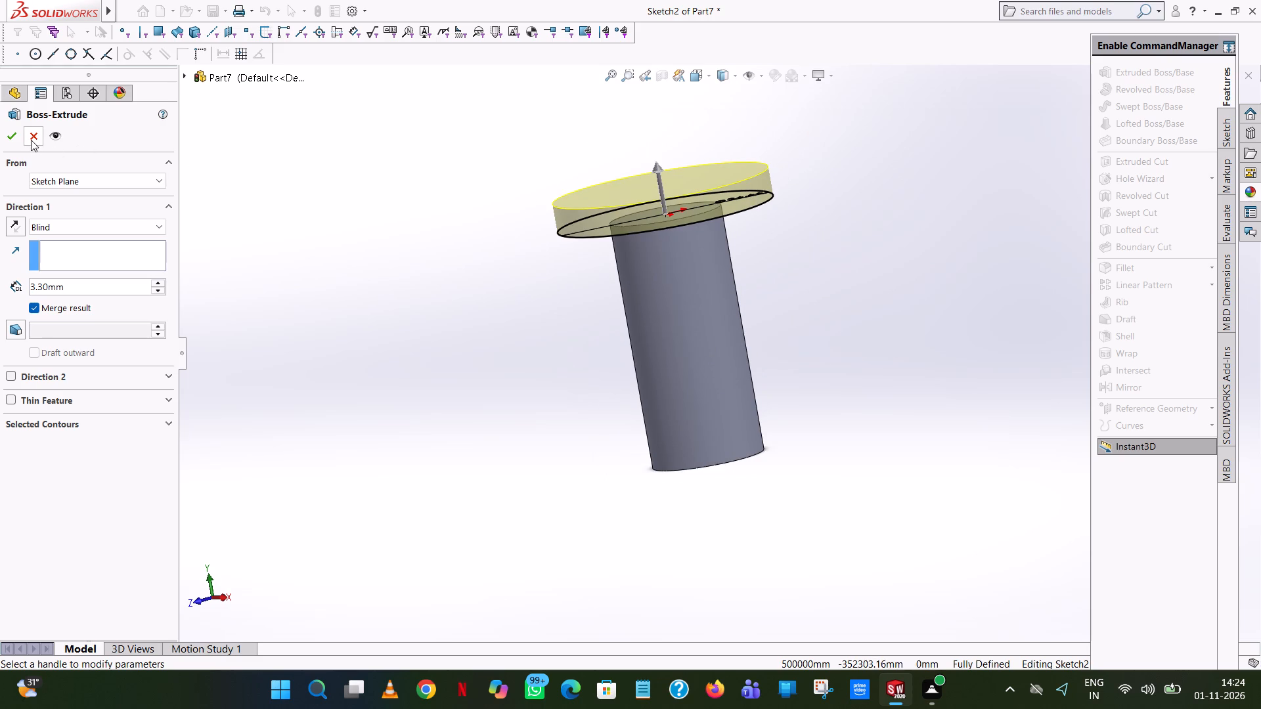
left_click(12, 135)
left_click(835, 137)
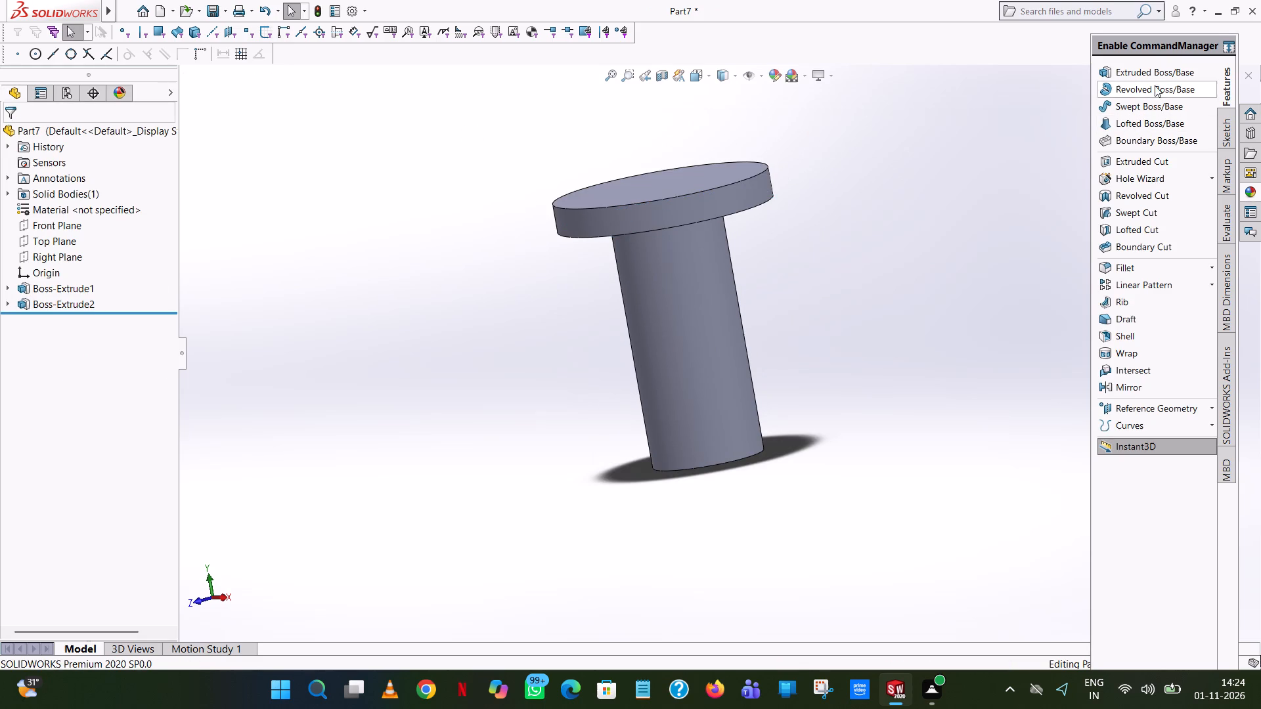
Start a boss extrude sketch on the flange's top face and draw an origin-centred, vertex-up hexagon defined by a circumscribed circle.
left_click(1152, 72)
middle_click_drag(672, 125, 694, 204)
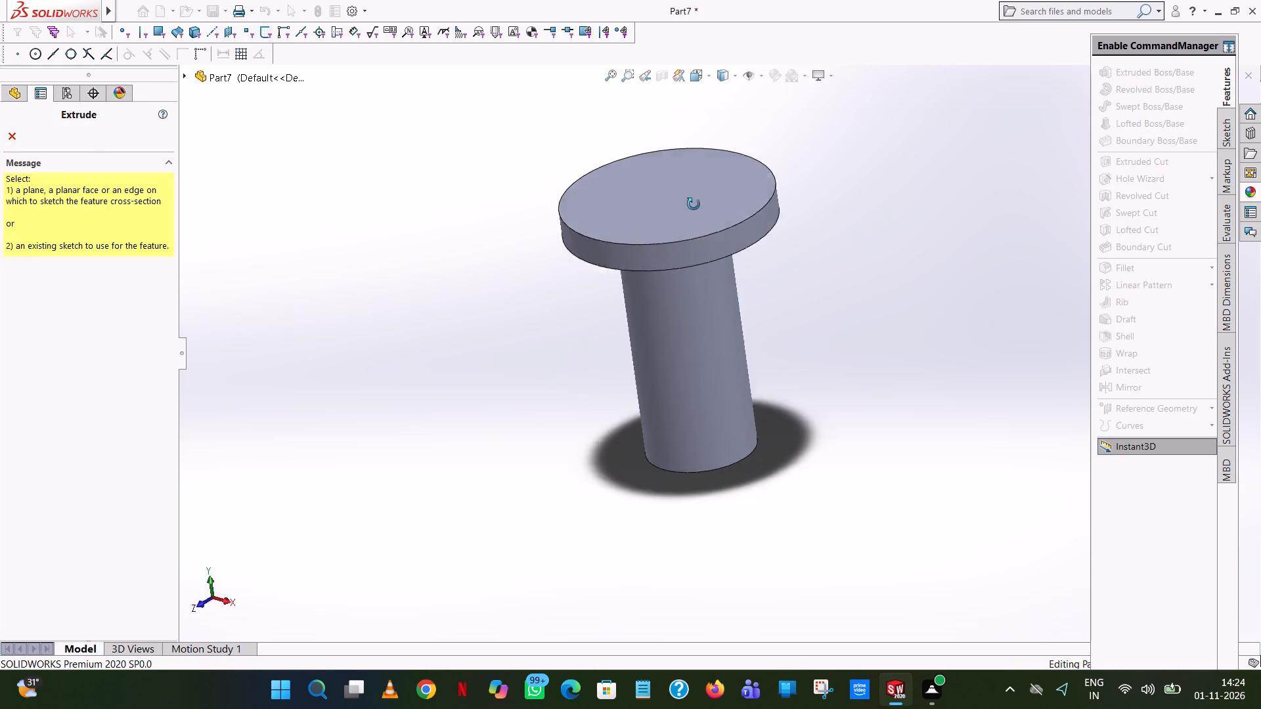
middle_click_drag(694, 204, 694, 255)
left_click(692, 251)
left_click(710, 73)
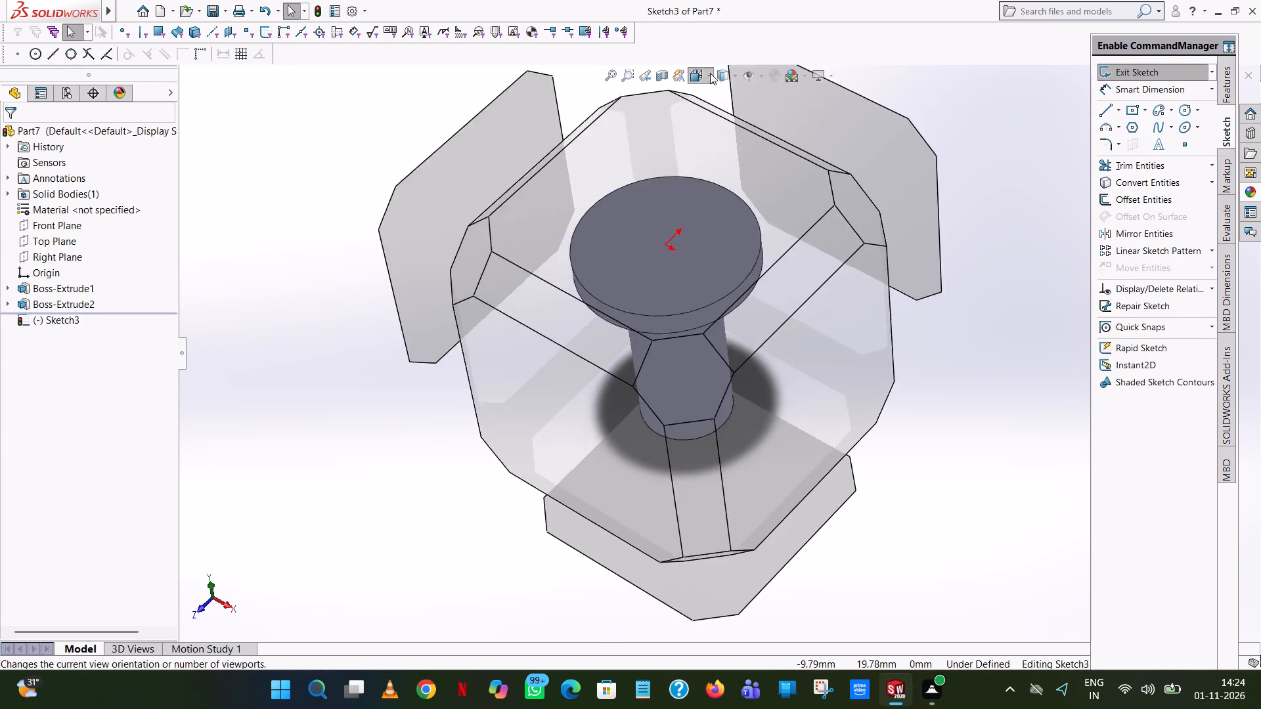
left_click(774, 148)
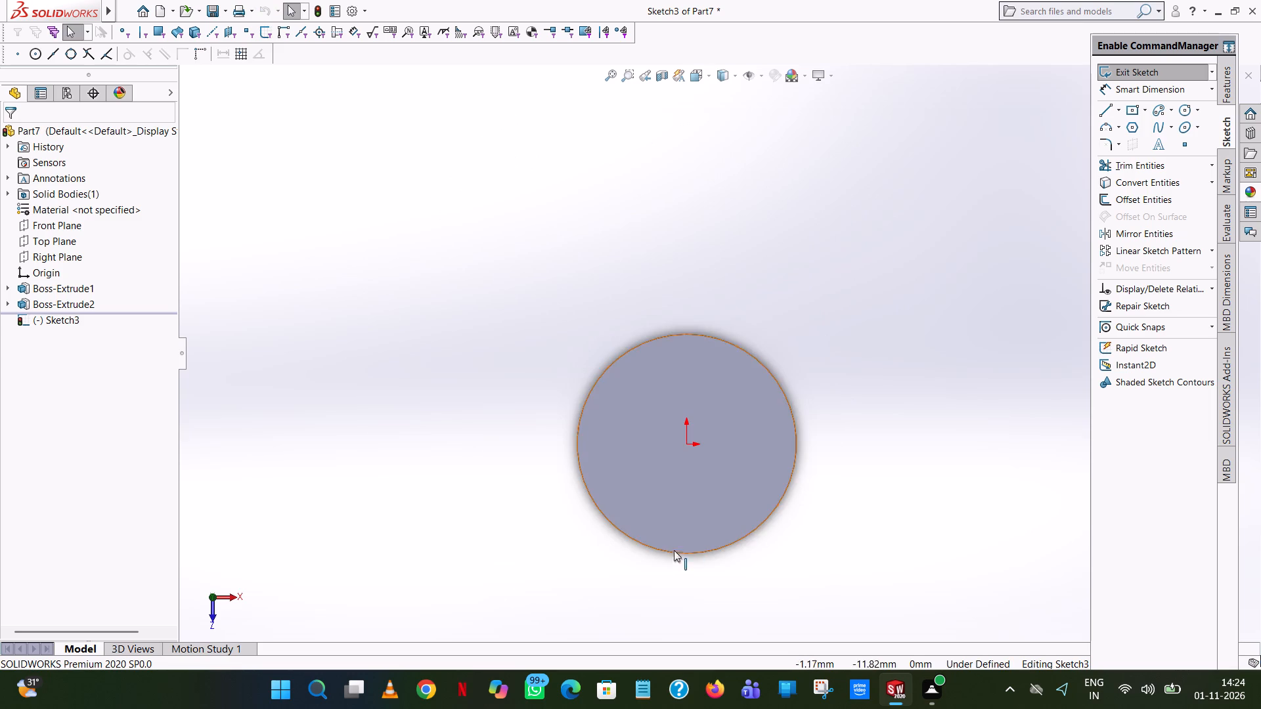
scroll(744, 522, "down", 2)
left_click(1178, 108)
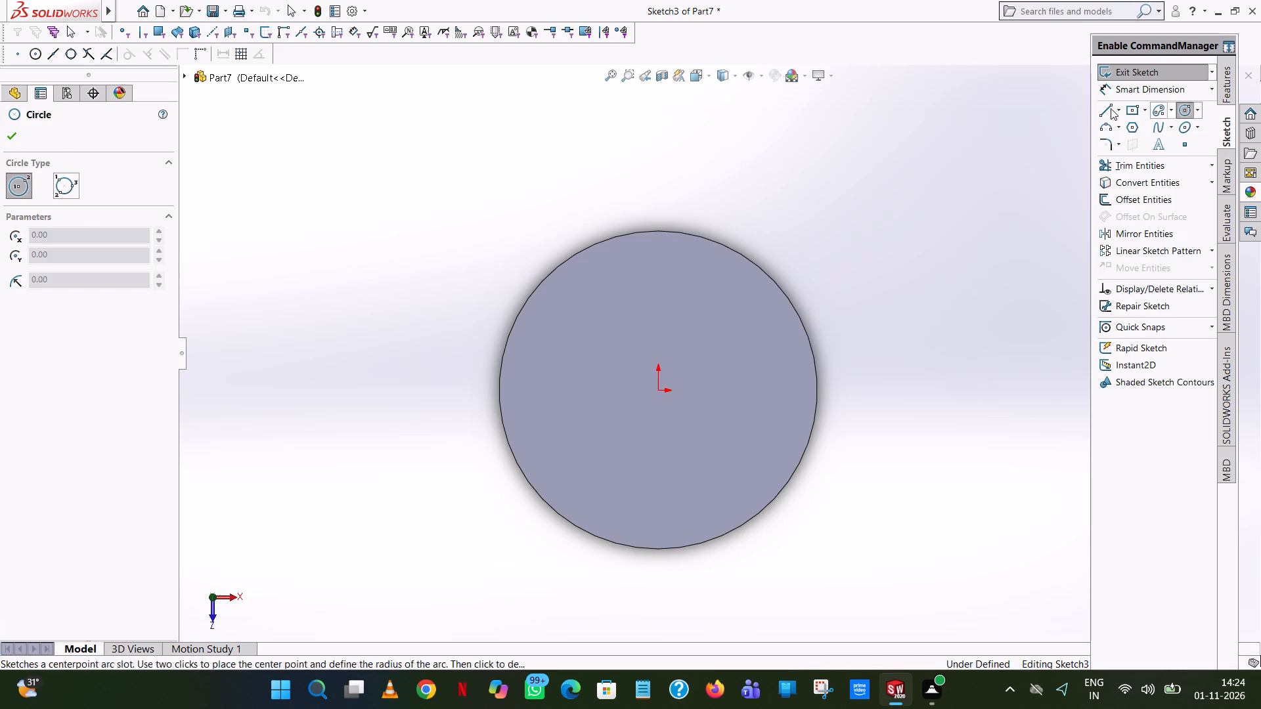
left_click(16, 135)
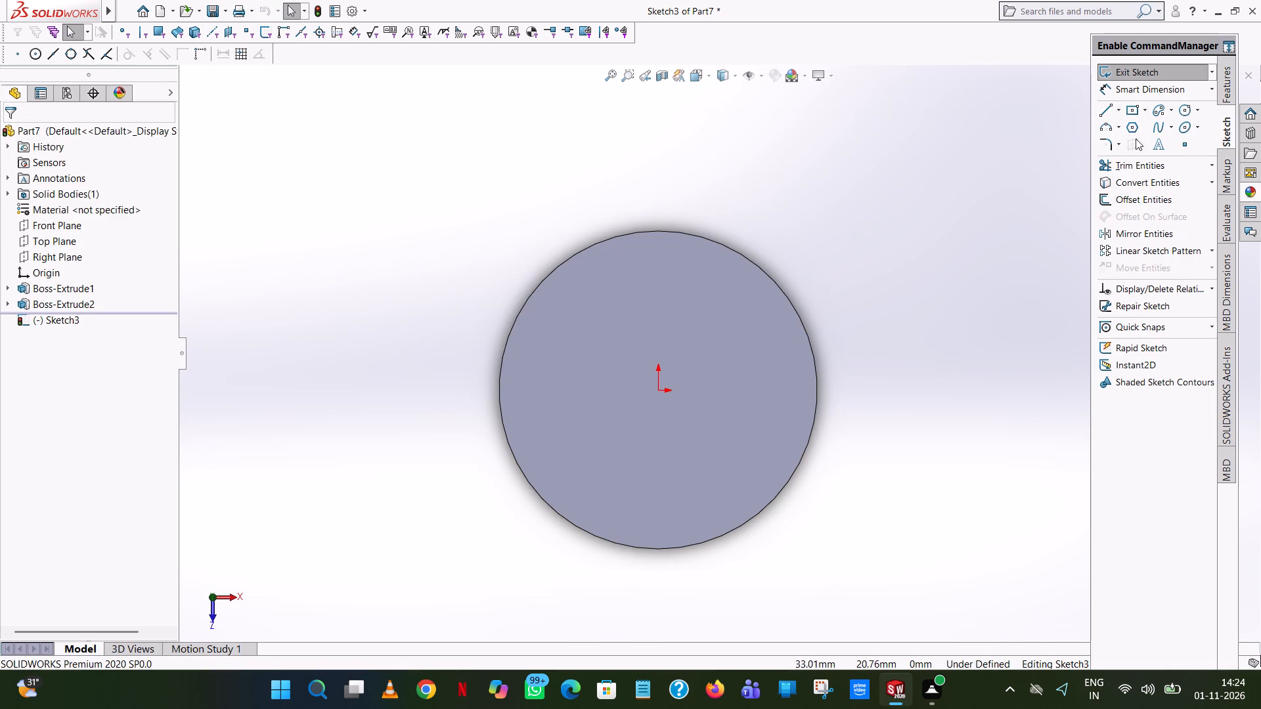
left_click(1129, 130)
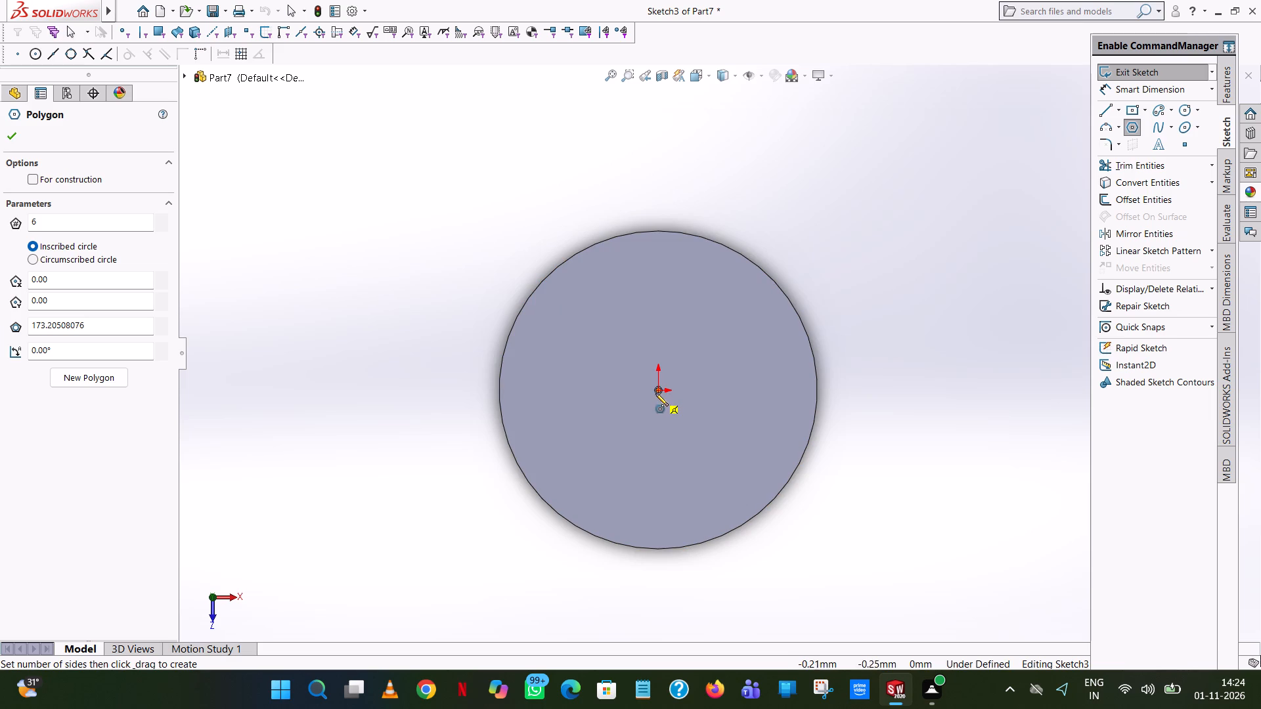
left_click(658, 391)
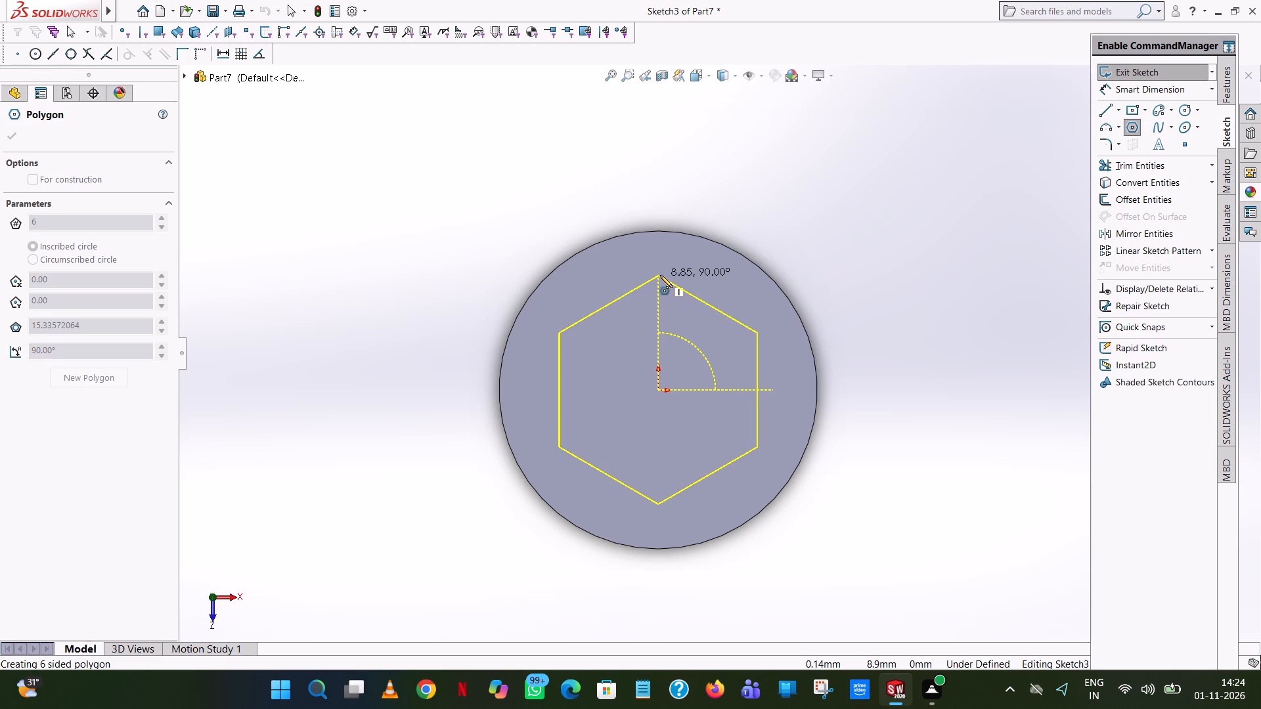
left_click(660, 275)
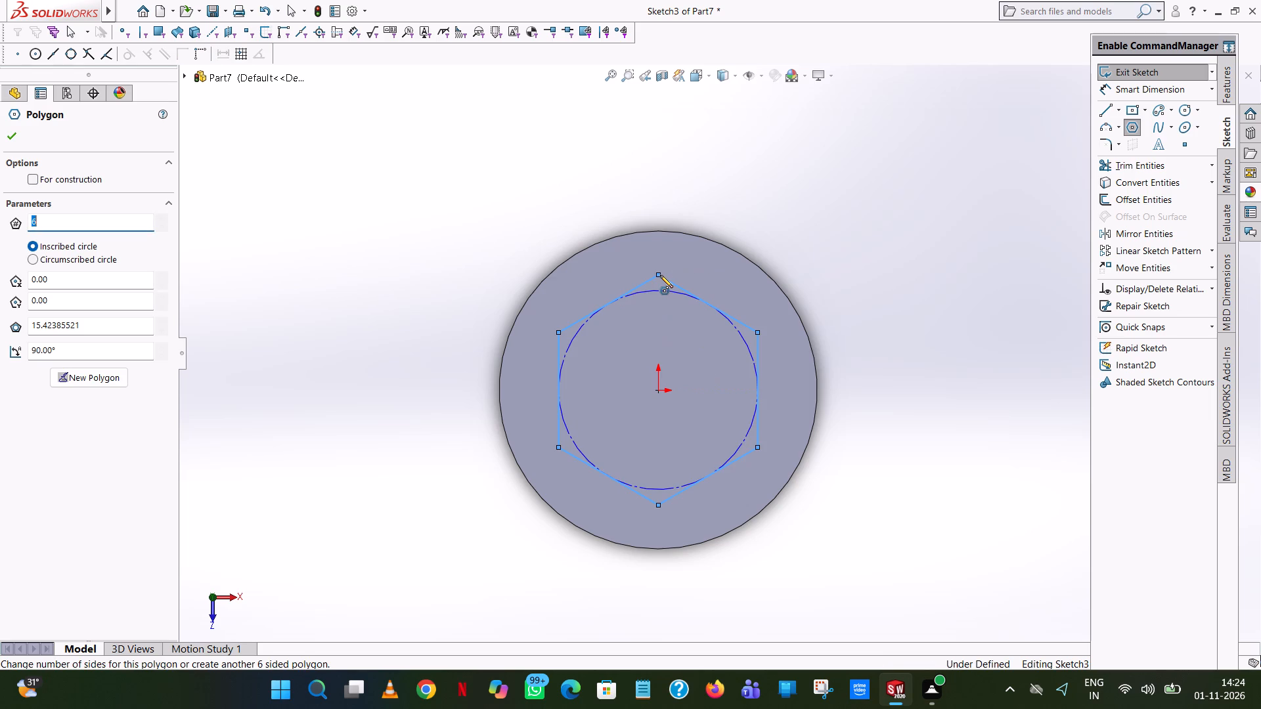
left_click(41, 258)
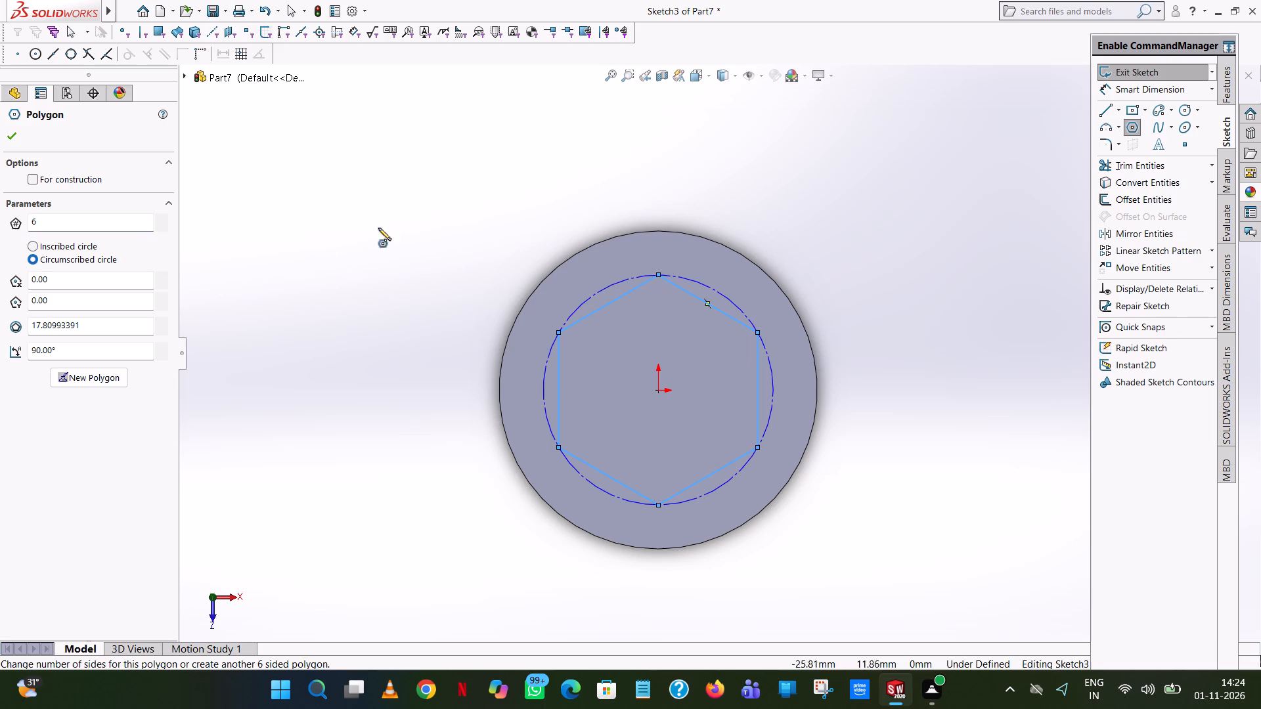
right_click(414, 219)
left_click(447, 224)
Dimension the diameter of the hexagon's circumscribed construction circle at 11*2 mm.
left_click(1133, 87)
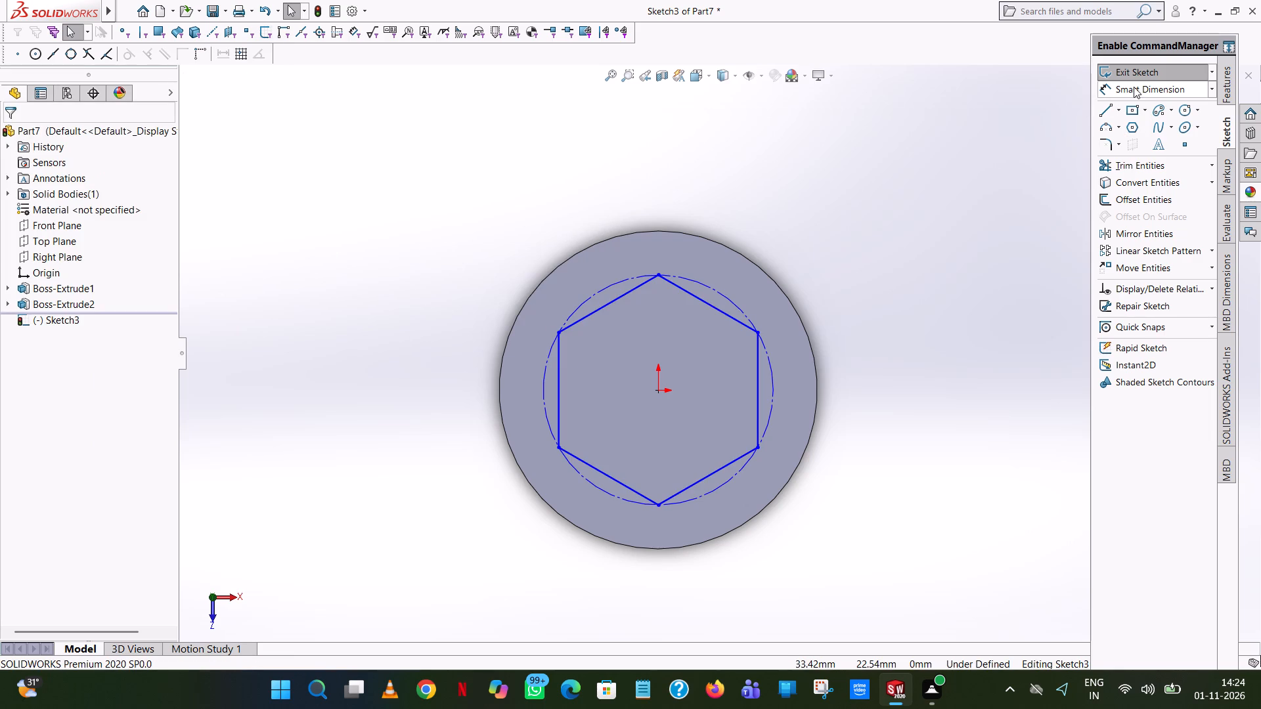
left_click(695, 278)
left_click(833, 180)
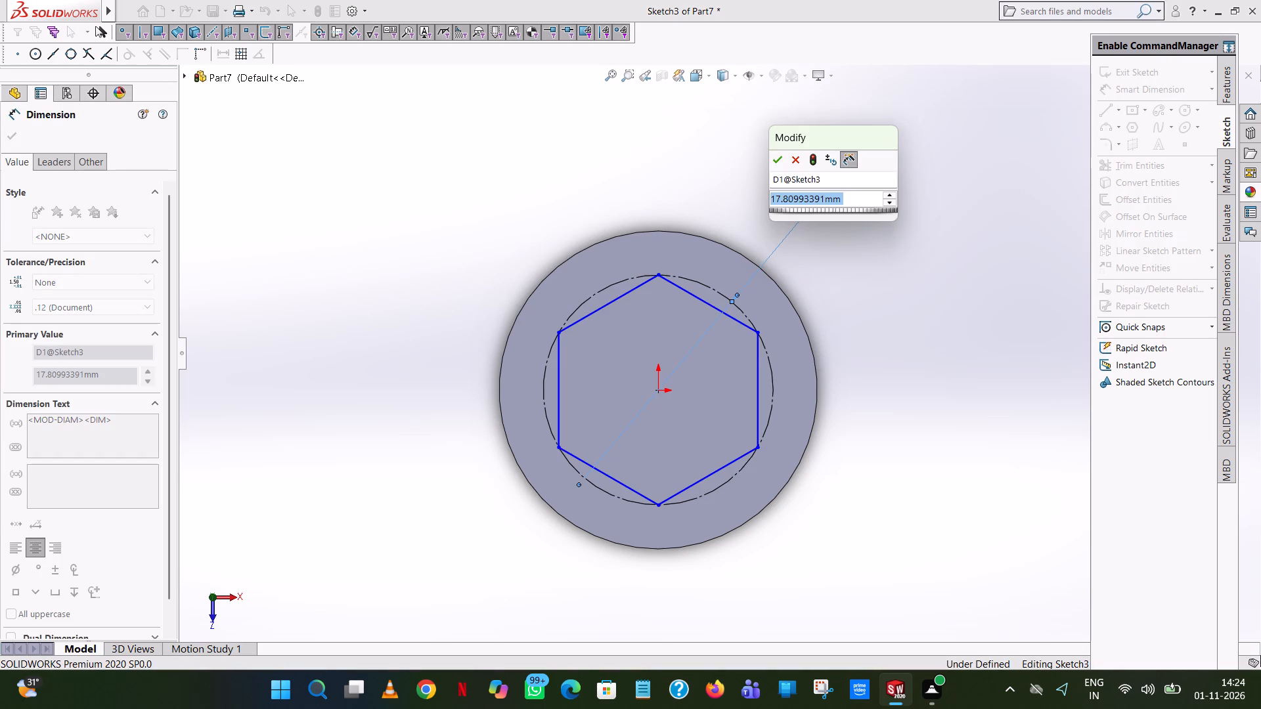
type("11")
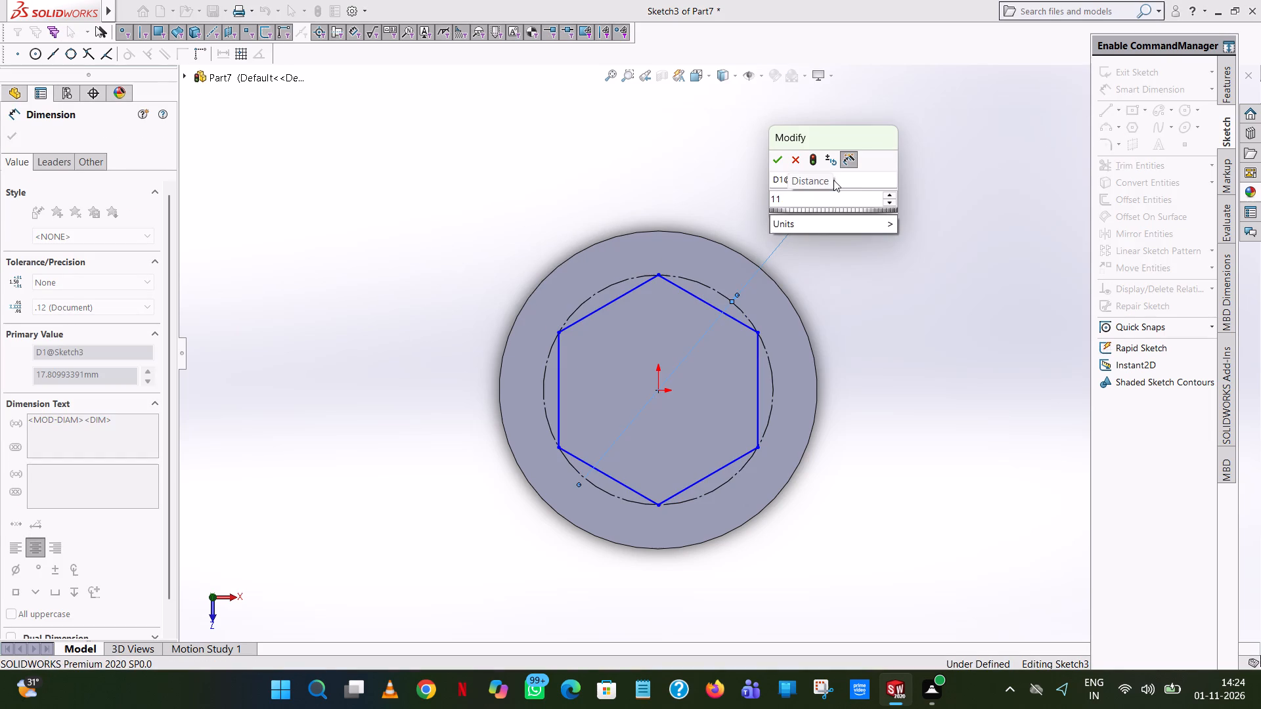
type("*2")
key("Return")
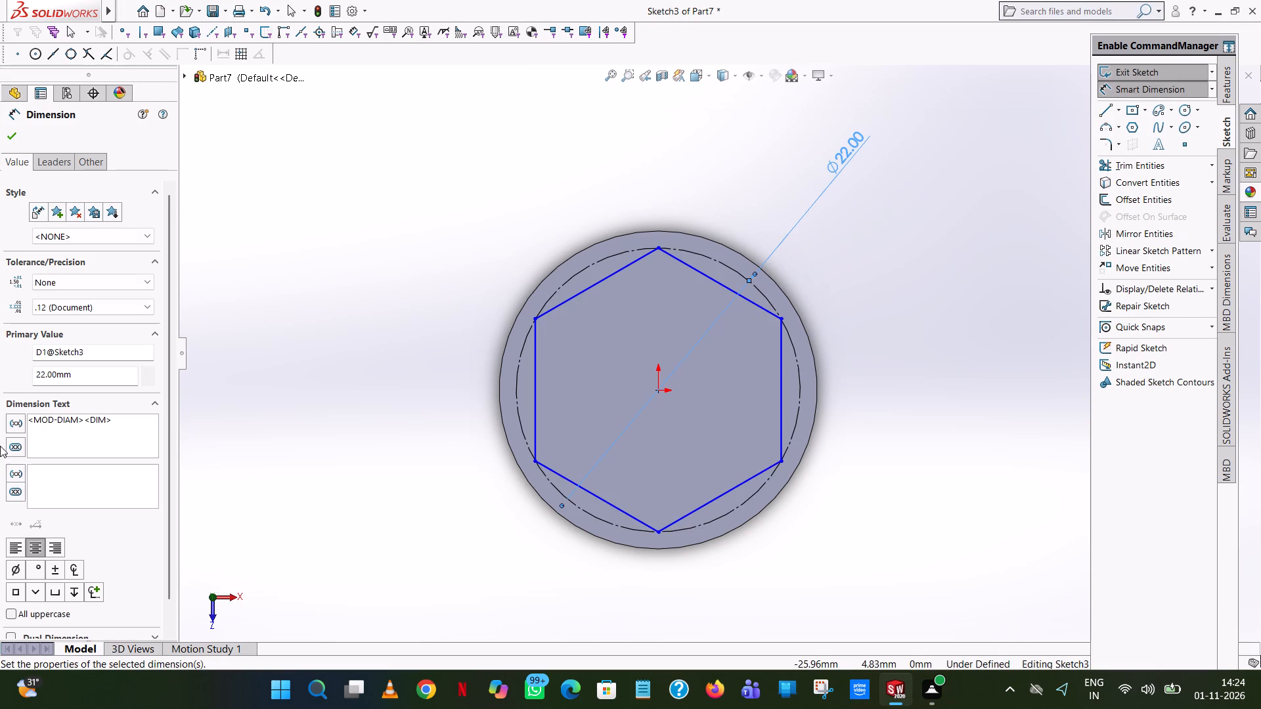
left_click(14, 132)
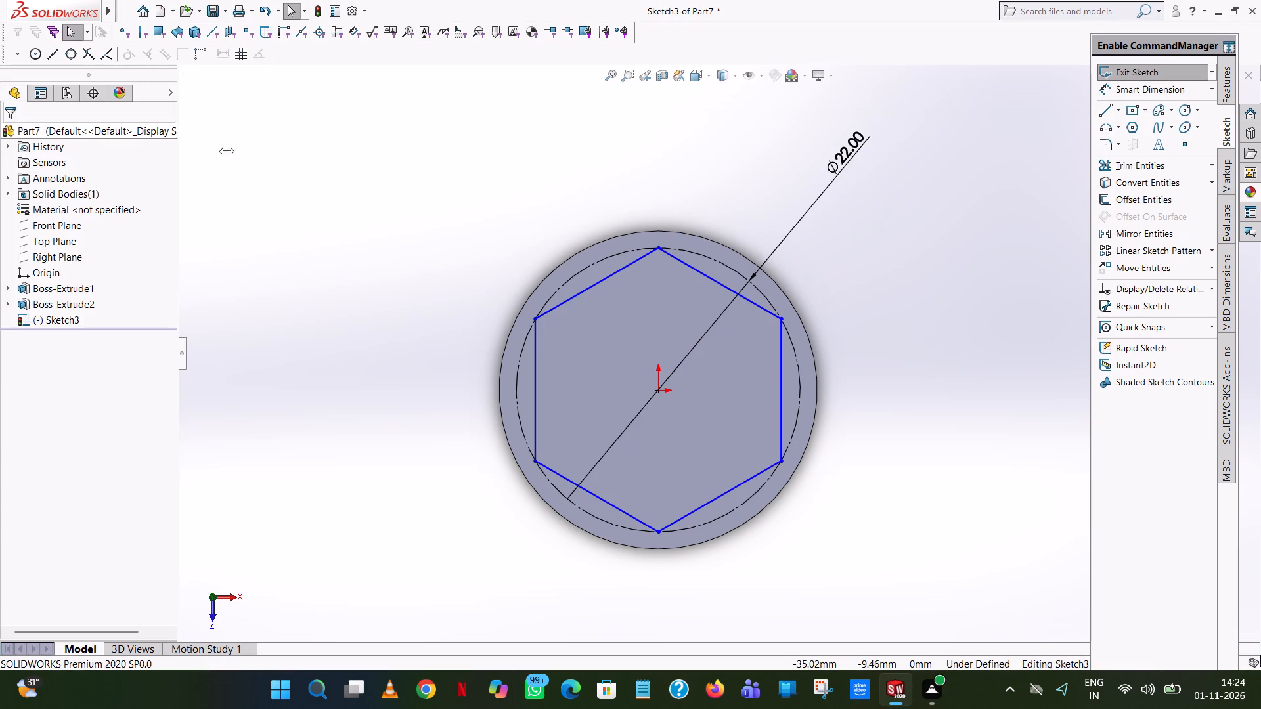
left_click(981, 332)
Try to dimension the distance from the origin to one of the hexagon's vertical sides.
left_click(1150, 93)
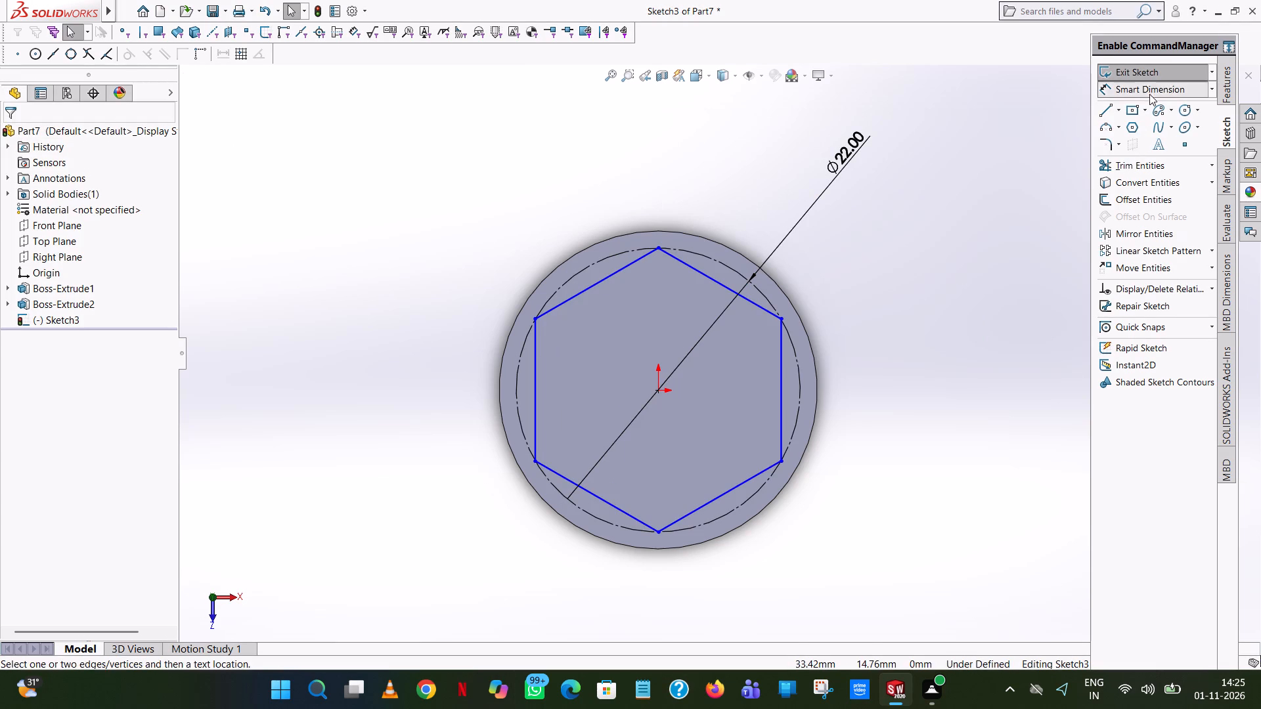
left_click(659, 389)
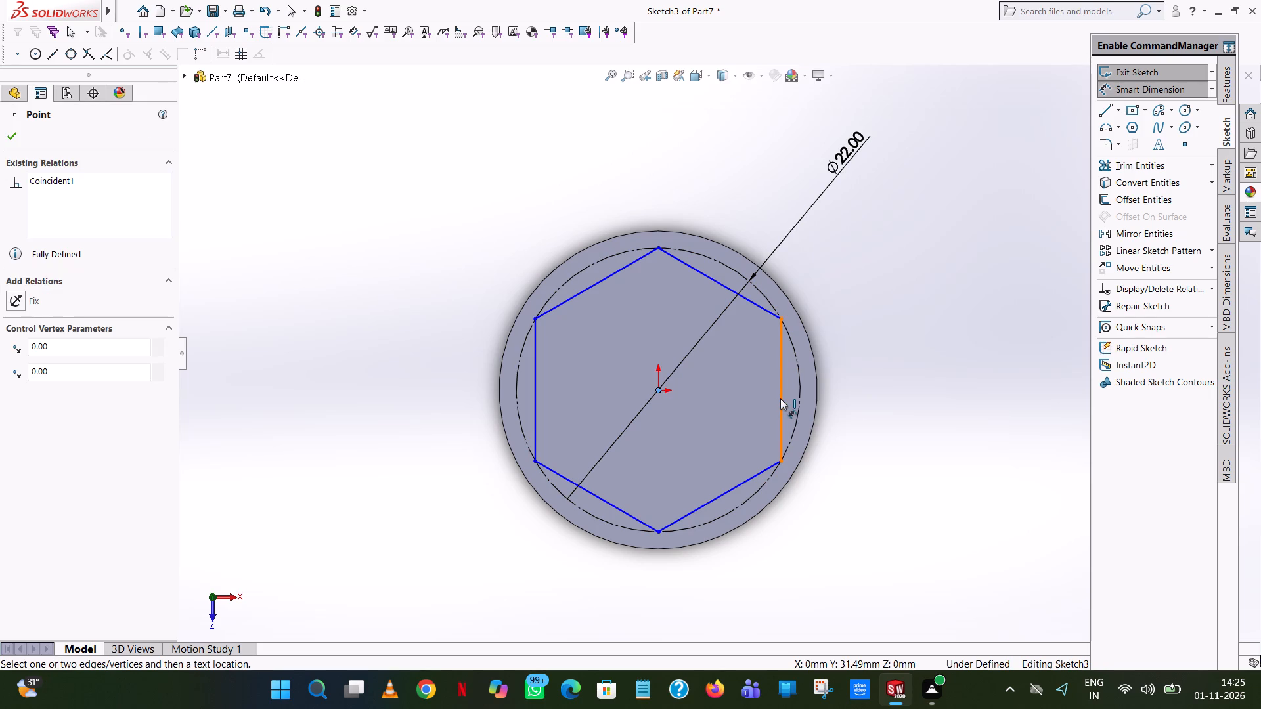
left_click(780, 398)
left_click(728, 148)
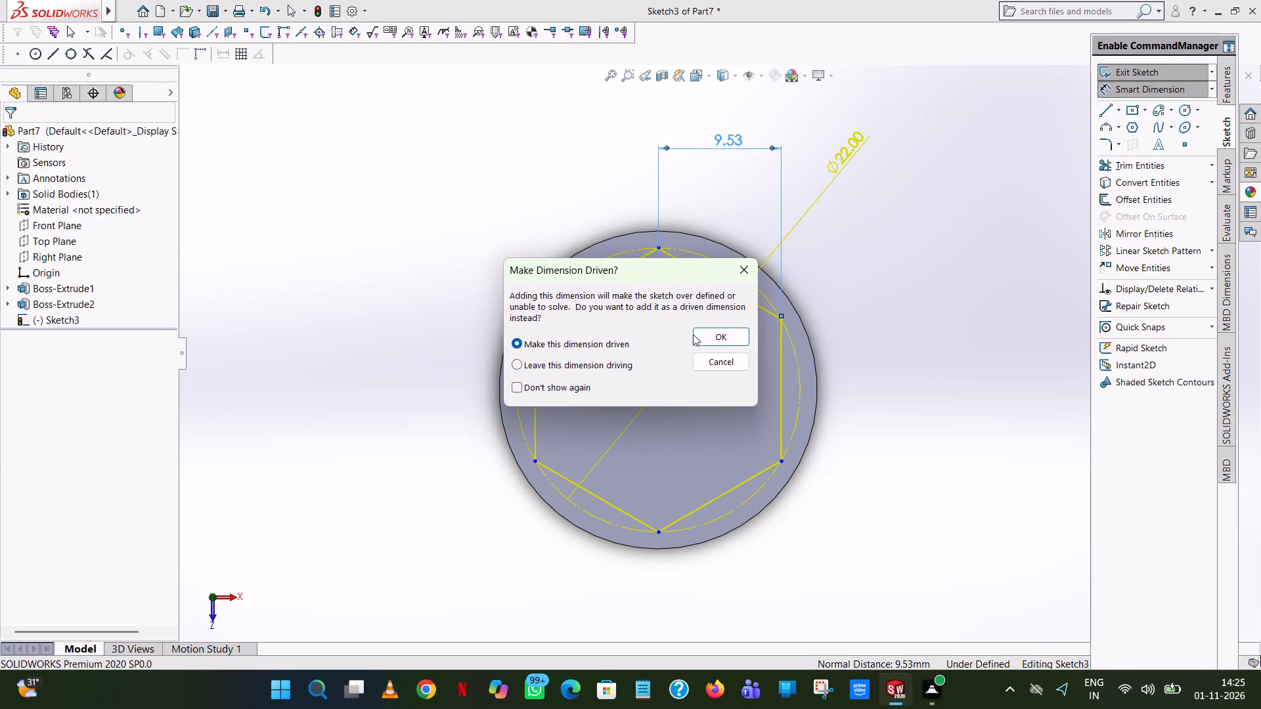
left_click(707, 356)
Dimension the horizontal distance between the hexagon's top vertex and the adjacent vertex on the positive X side.
left_click(657, 246)
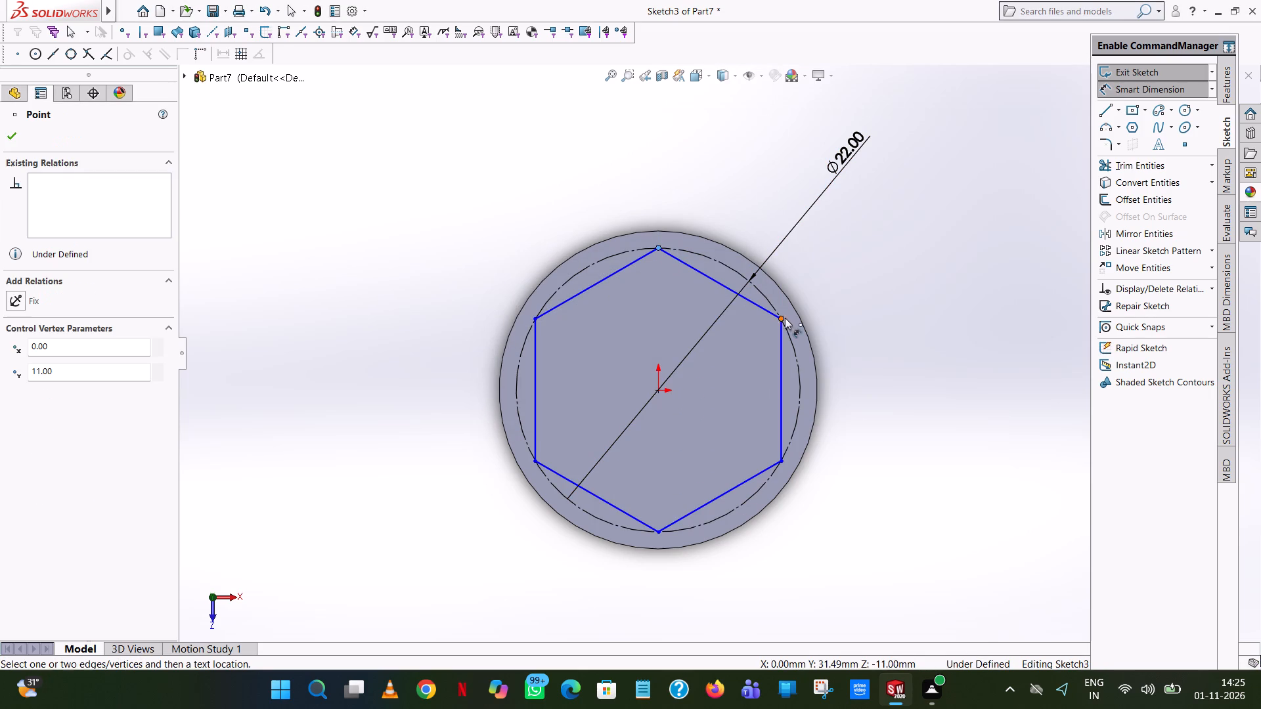
left_click(784, 319)
left_click(703, 171)
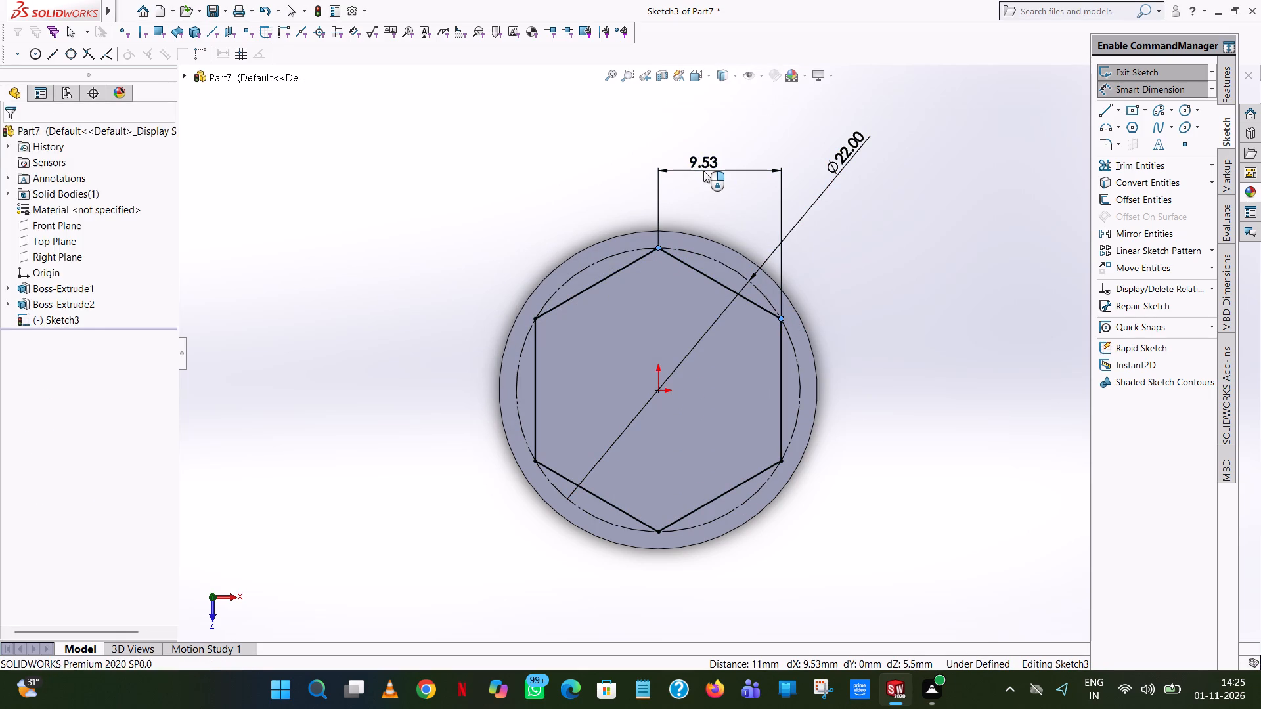
left_click(640, 150)
left_click(926, 217)
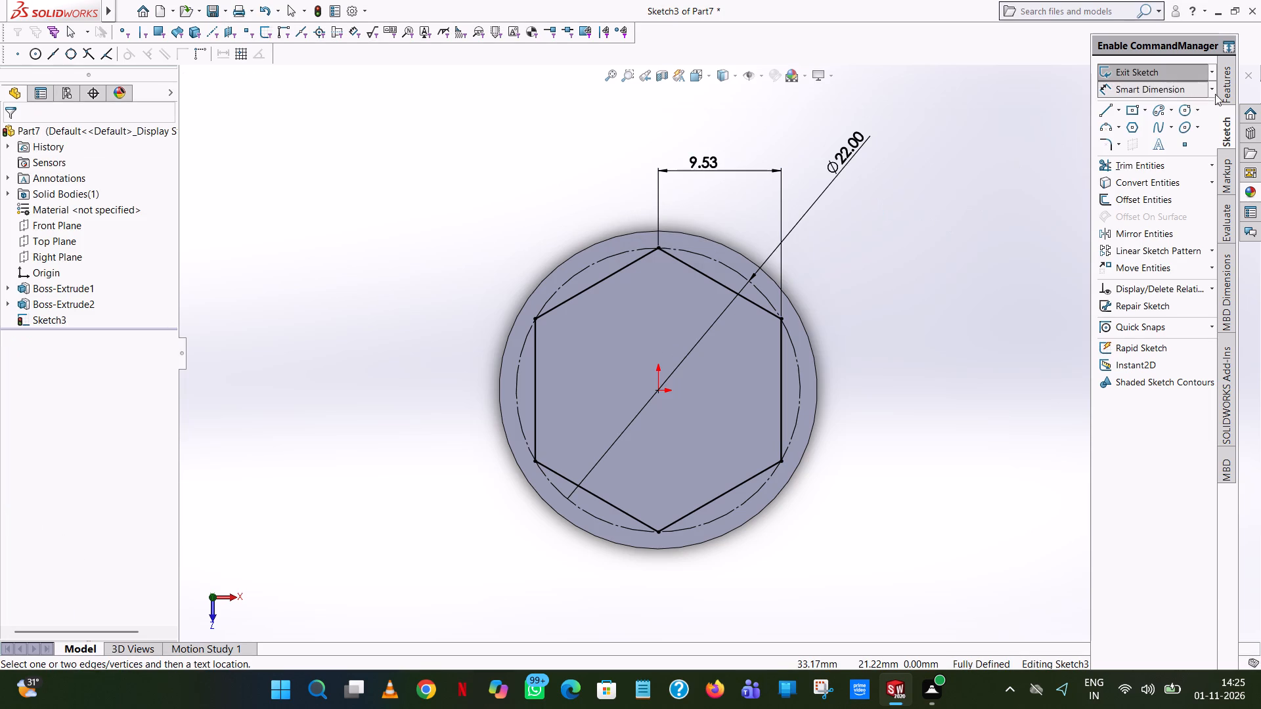
Extrude the hexagon as a blind boss to a depth of 40.89-28.19-3.30 mm, merged with the flange.
left_click(1226, 100)
left_click(1136, 74)
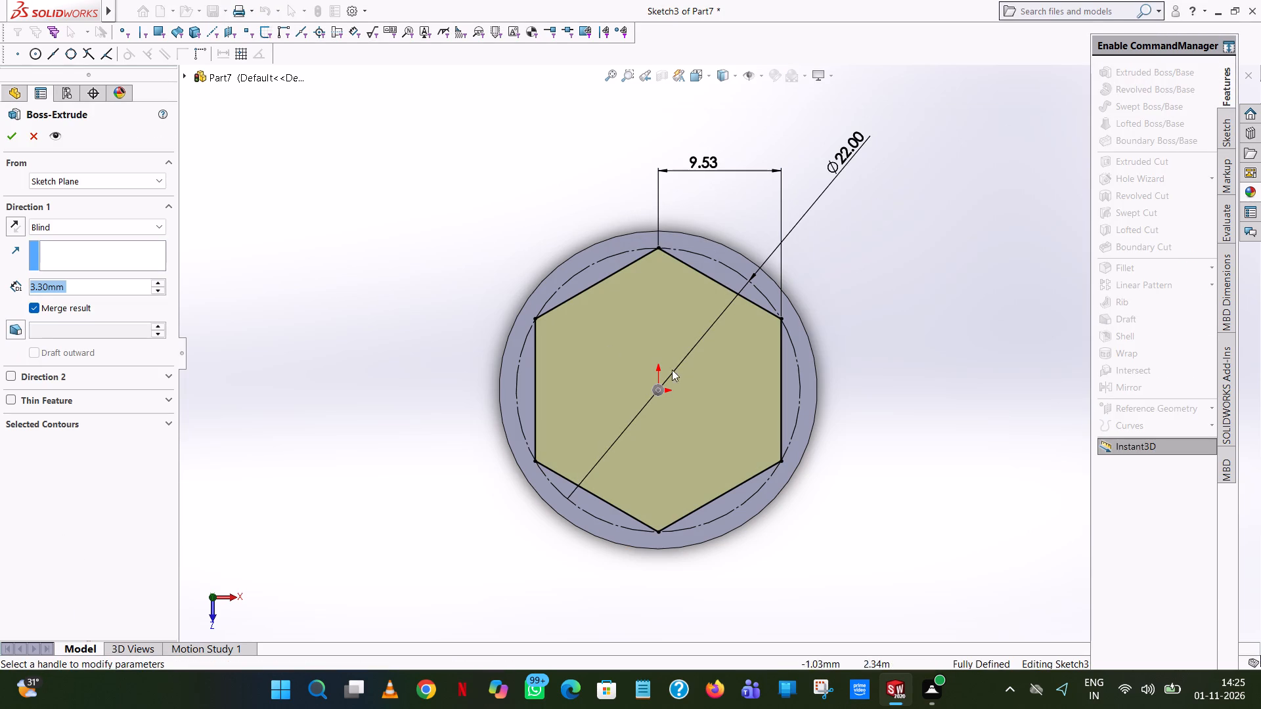
middle_click_drag(696, 377, 744, 190)
double_click(128, 287)
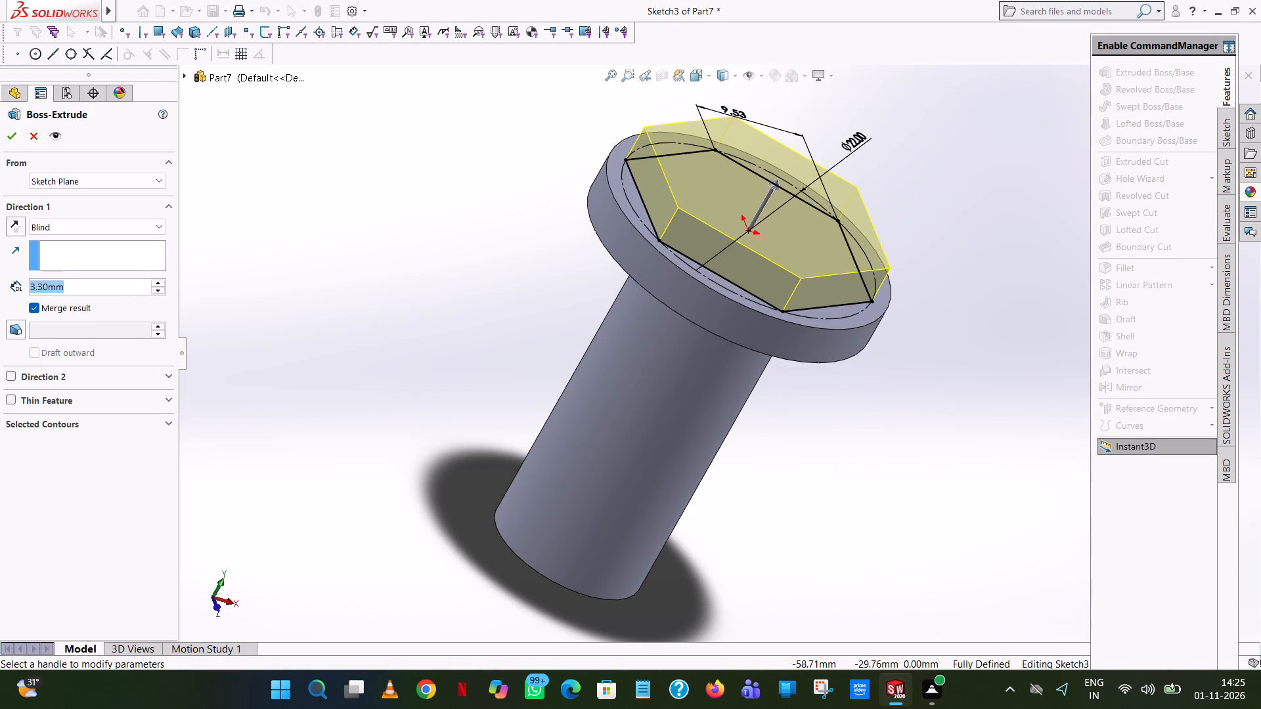
type("40.")
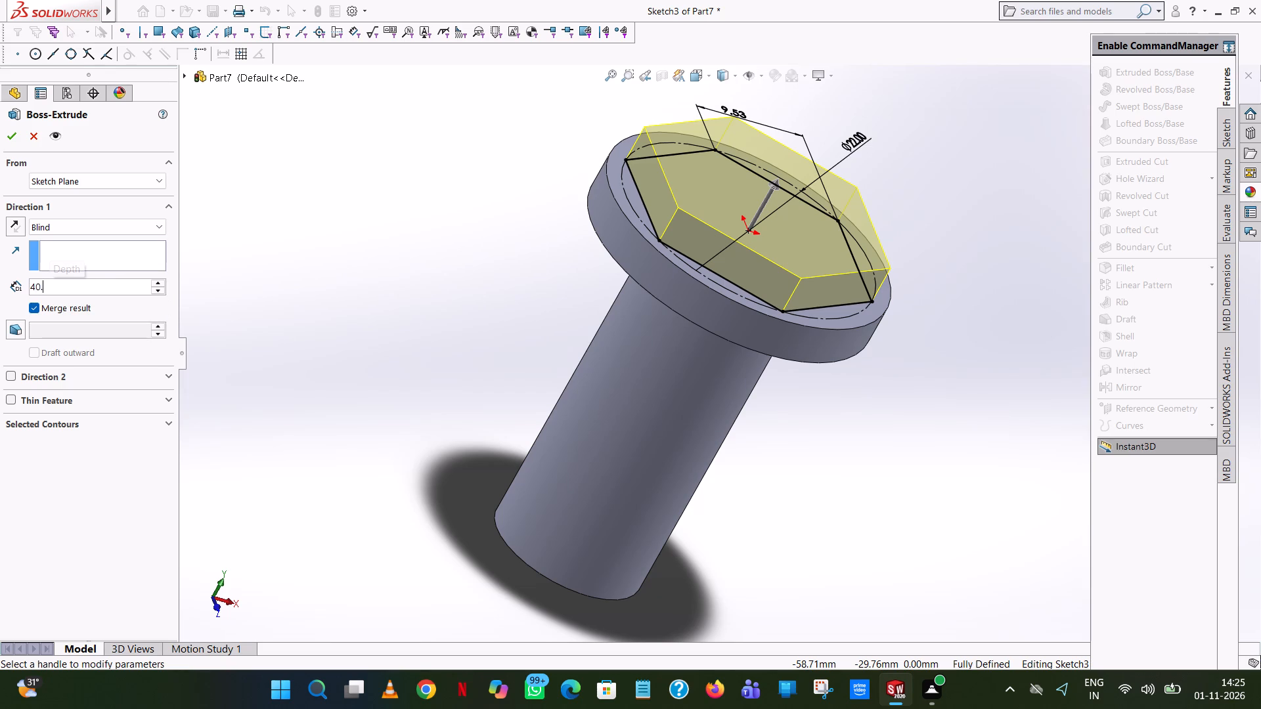
type("89")
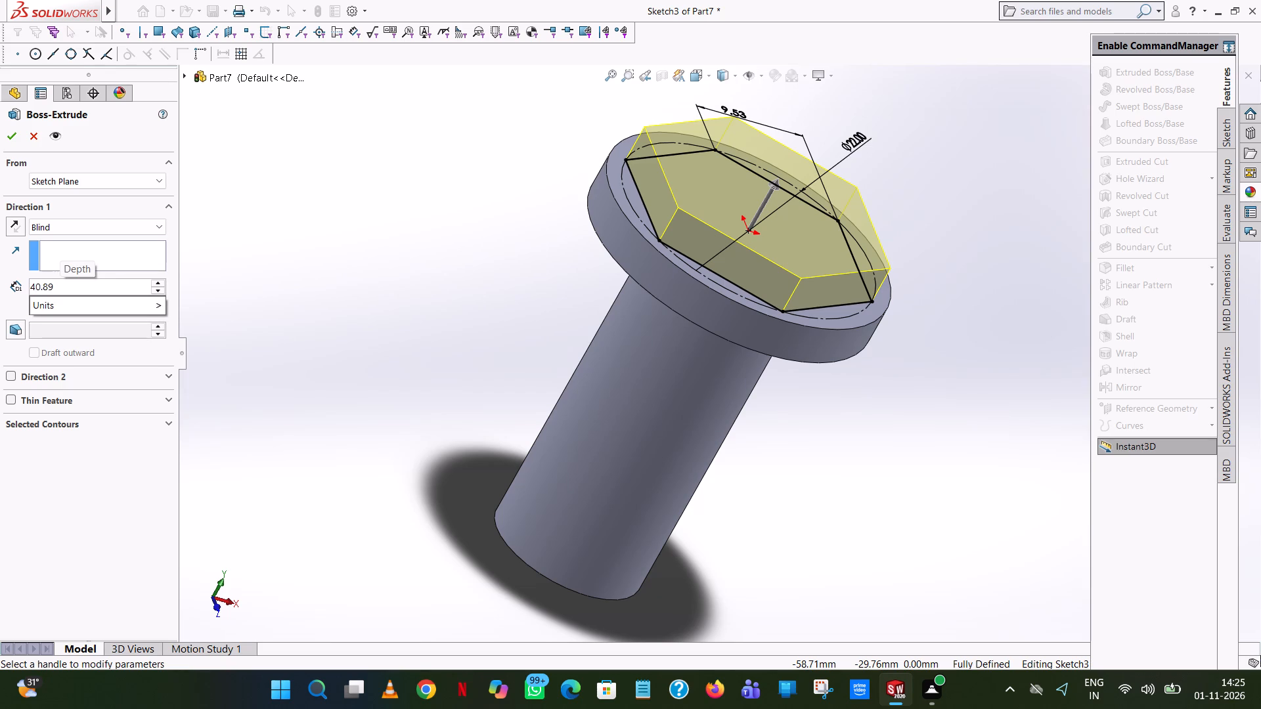
key("minus")
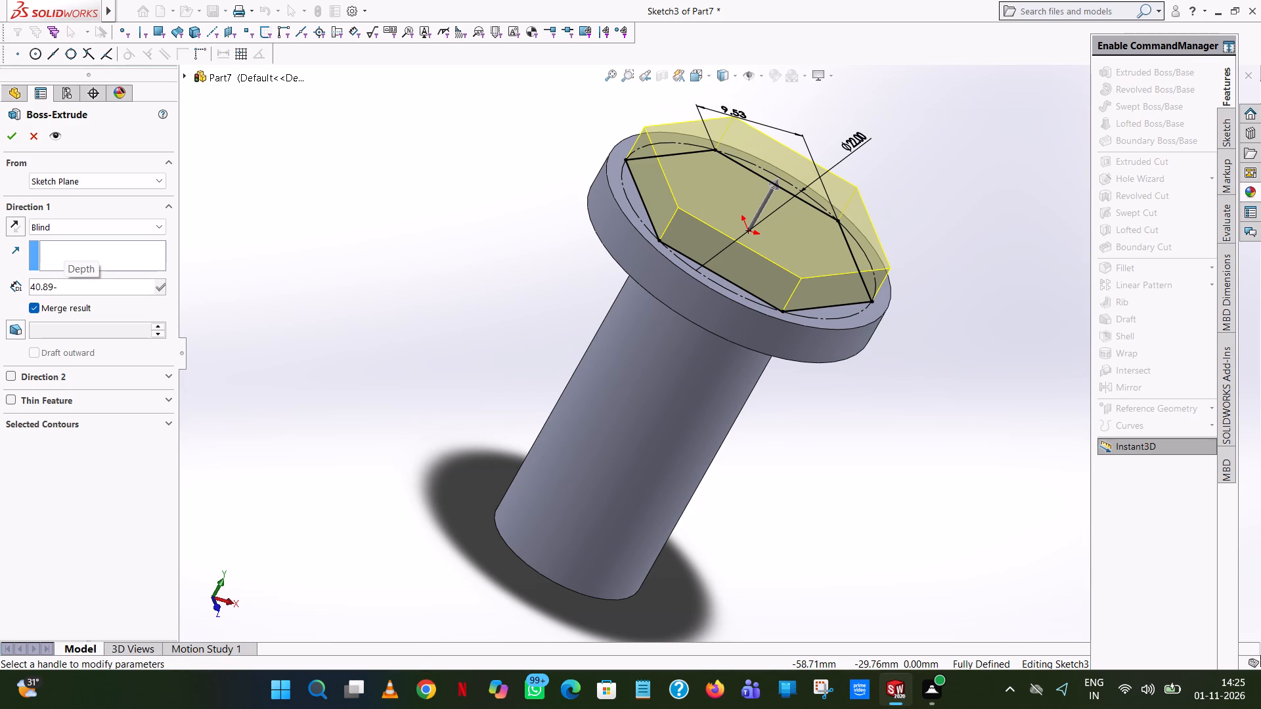
type("28")
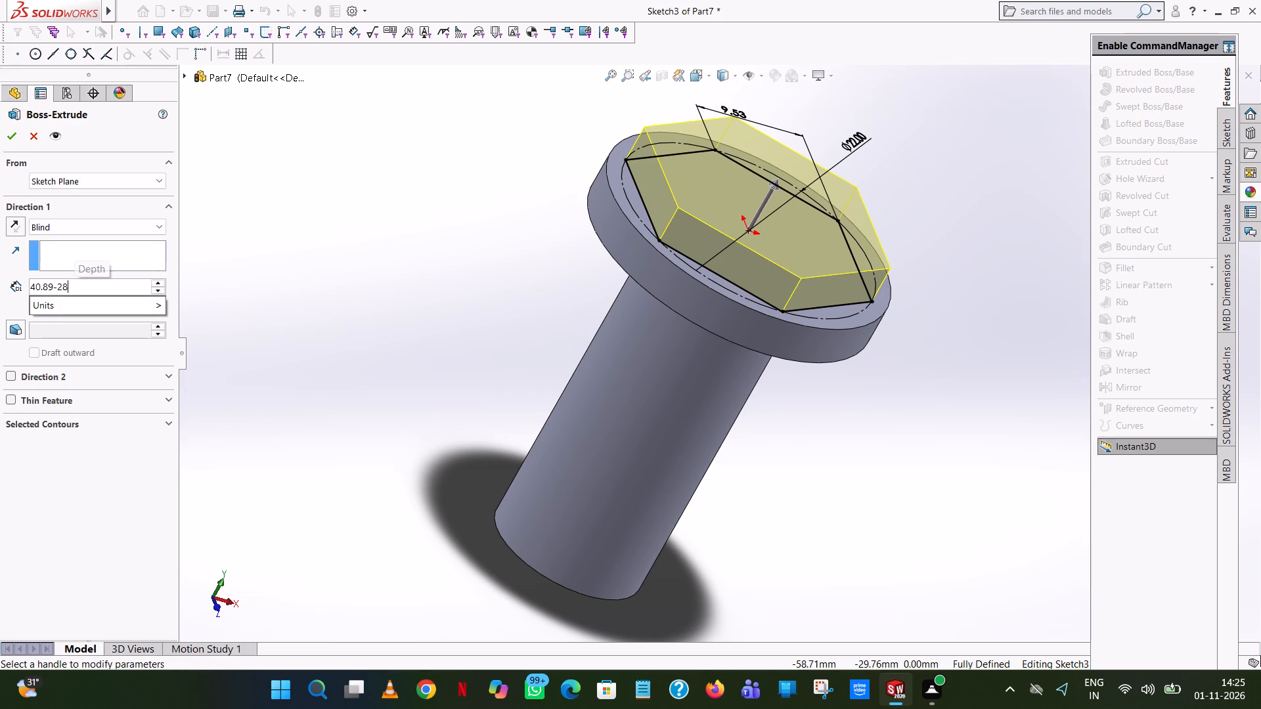
type(".19-")
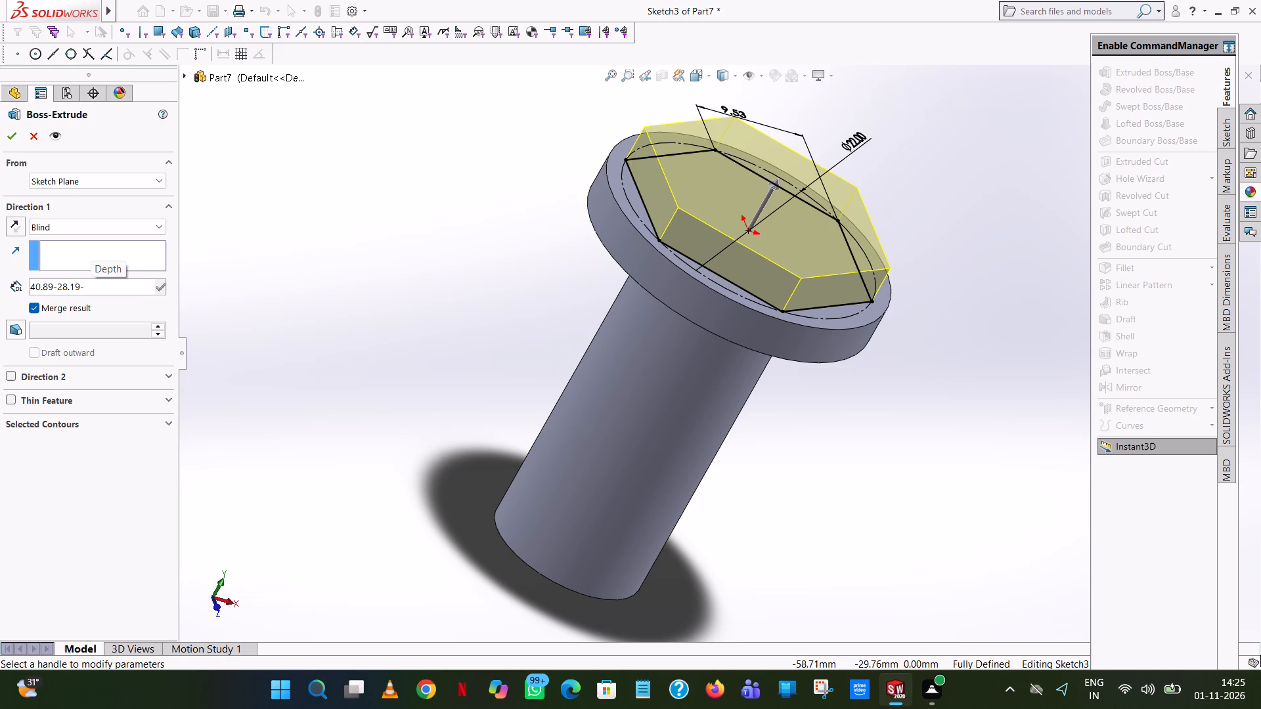
type("3.30")
key("Return")
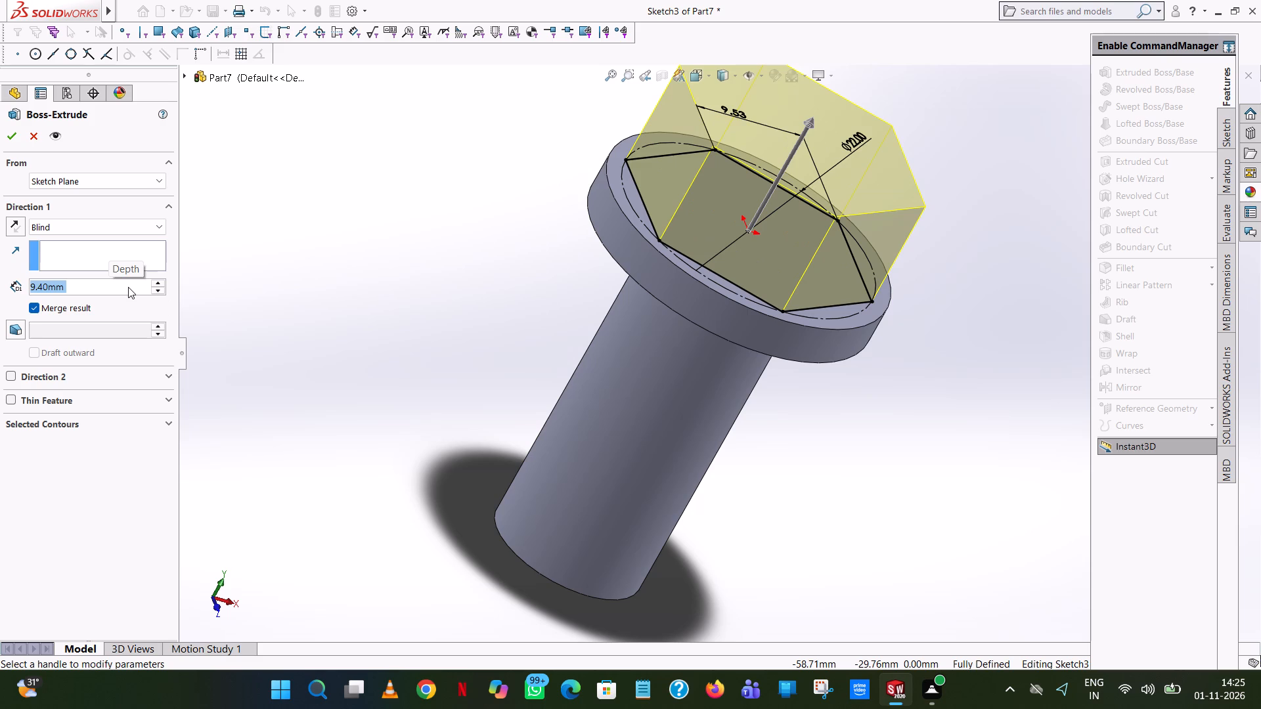
left_click(15, 131)
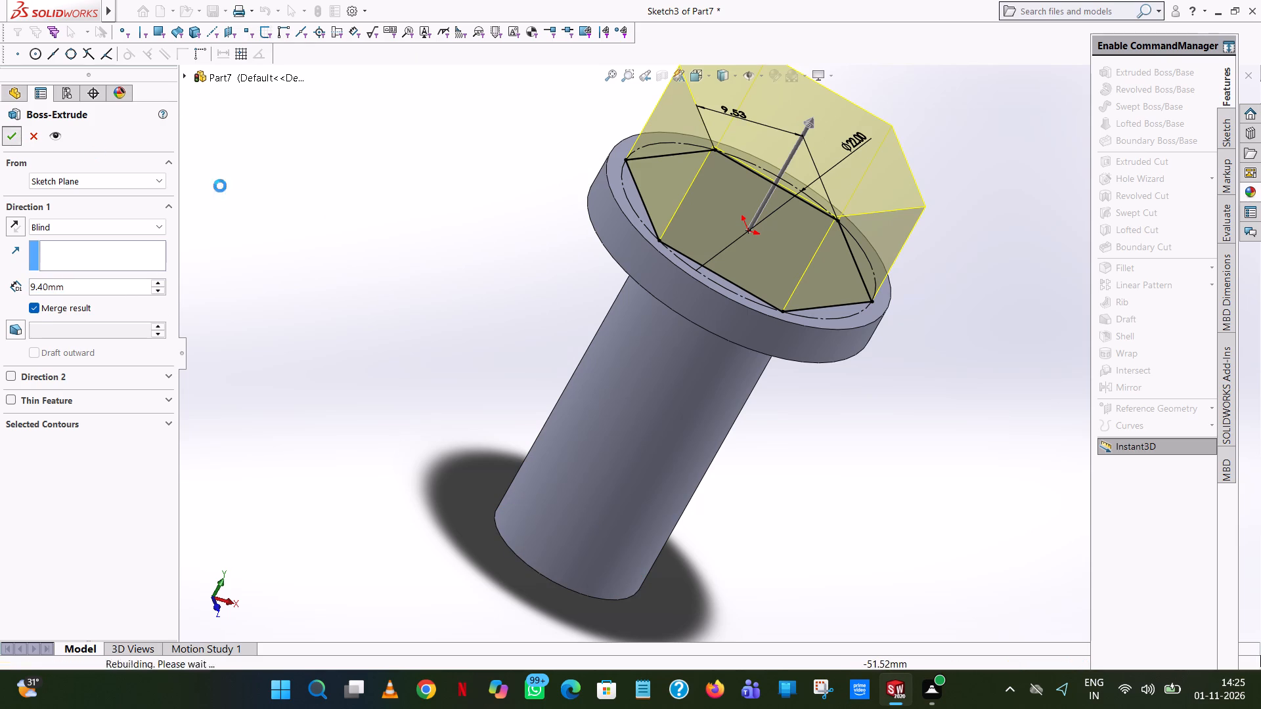
left_click(466, 241)
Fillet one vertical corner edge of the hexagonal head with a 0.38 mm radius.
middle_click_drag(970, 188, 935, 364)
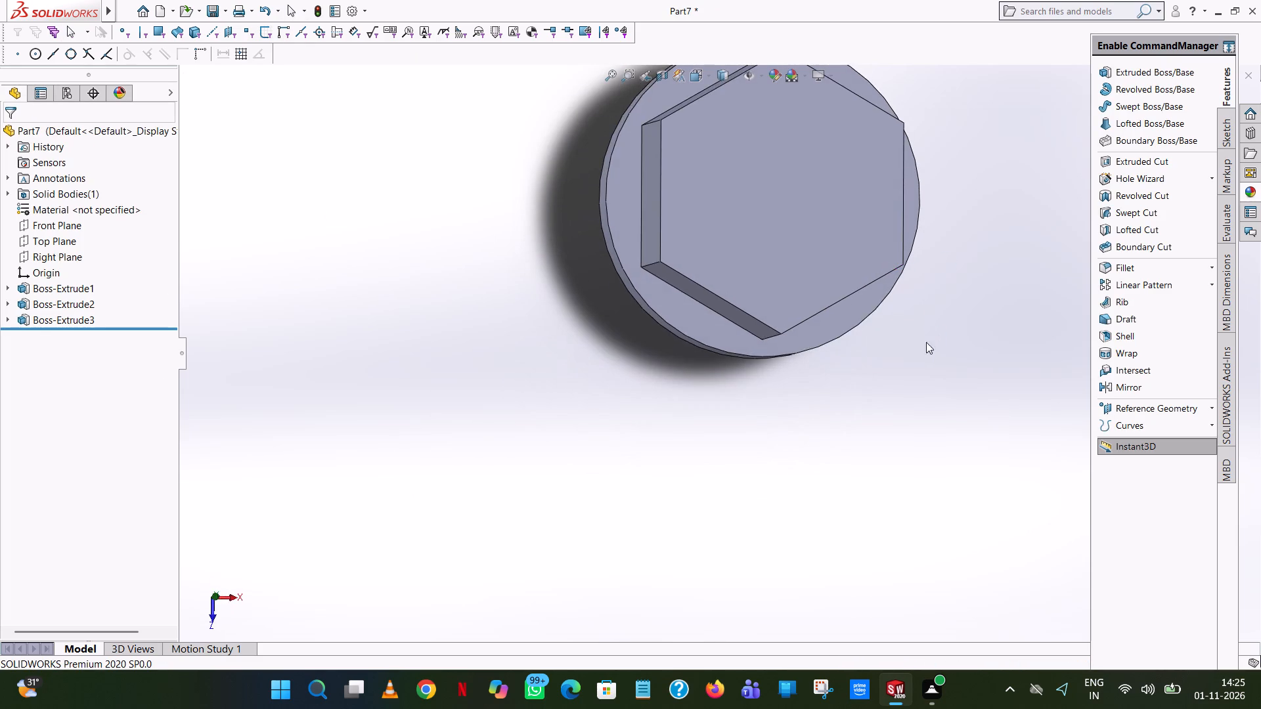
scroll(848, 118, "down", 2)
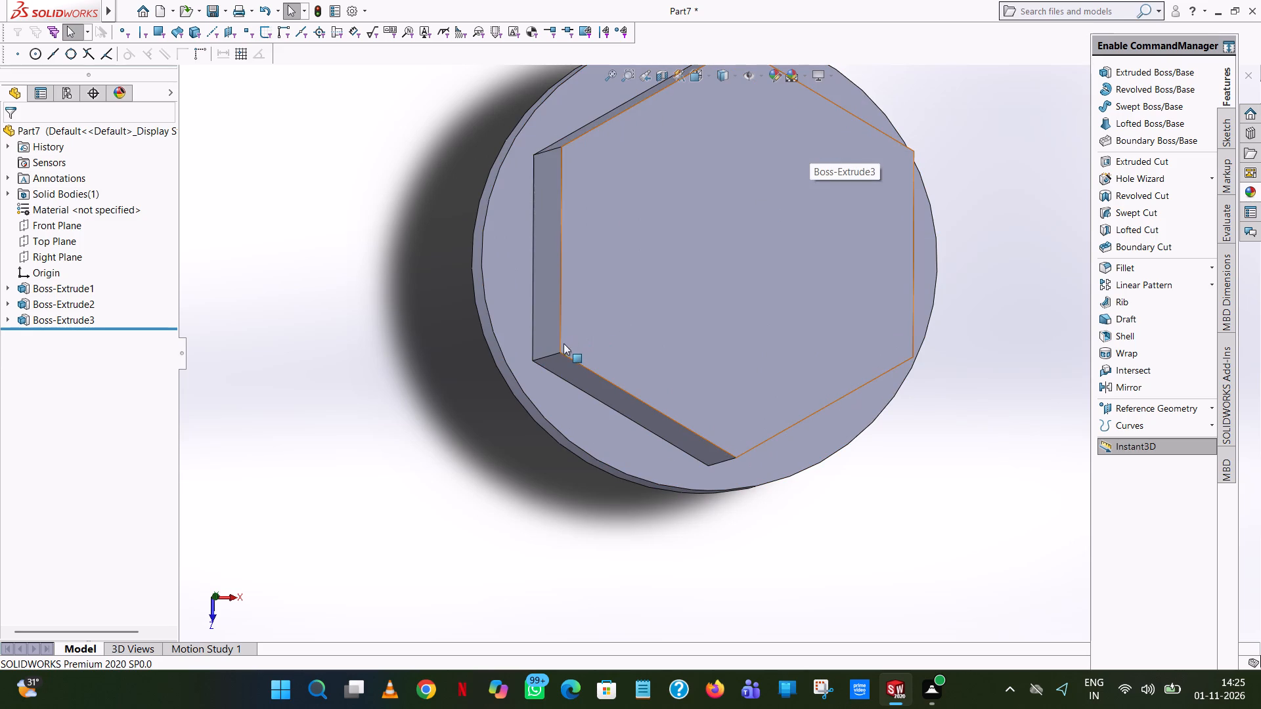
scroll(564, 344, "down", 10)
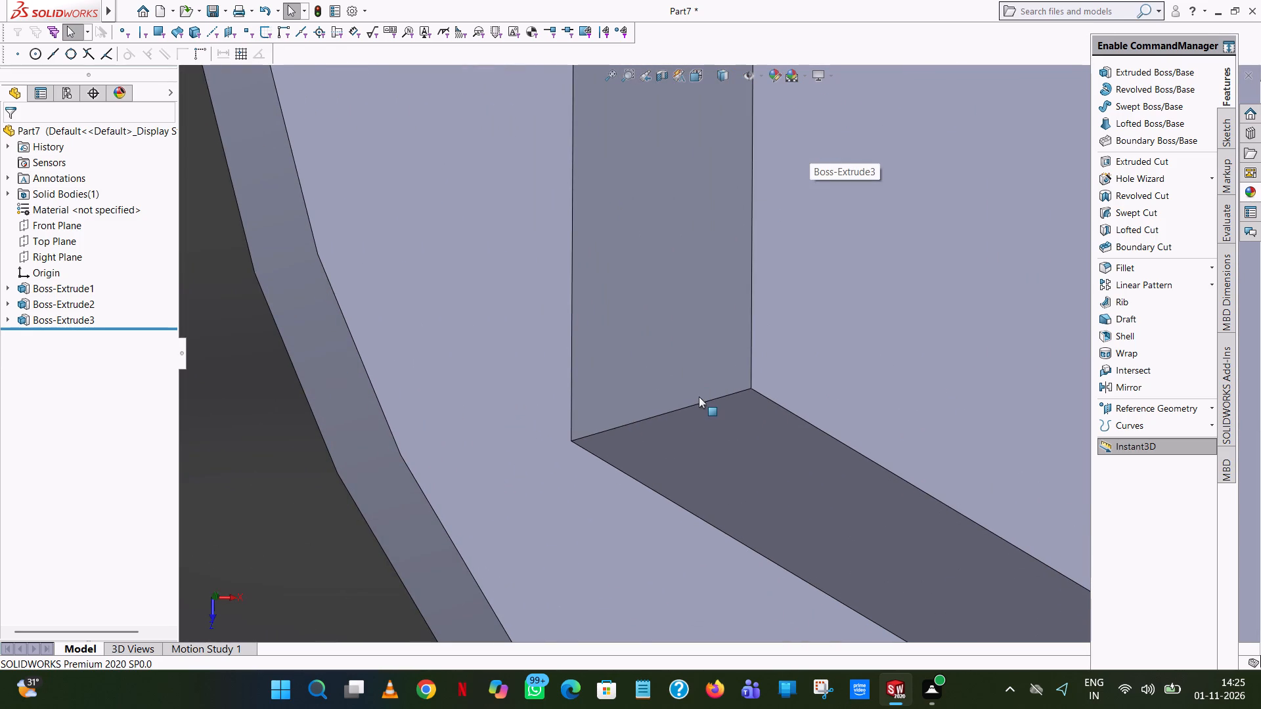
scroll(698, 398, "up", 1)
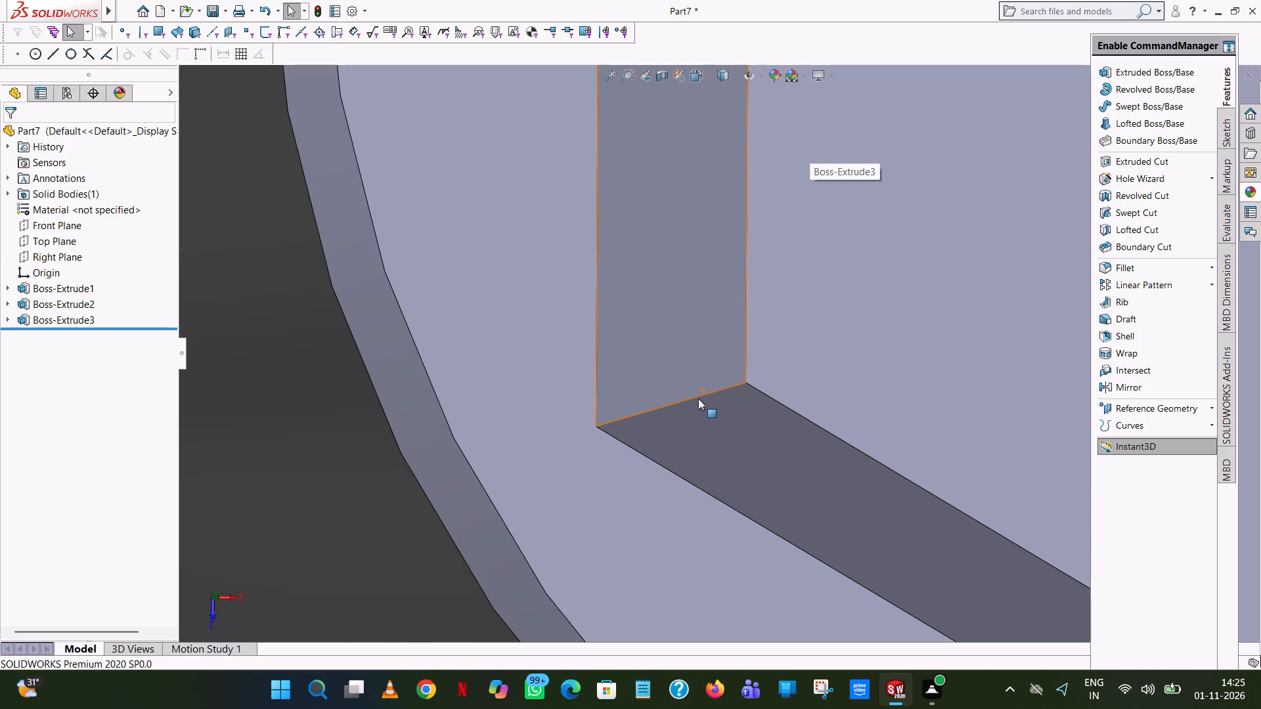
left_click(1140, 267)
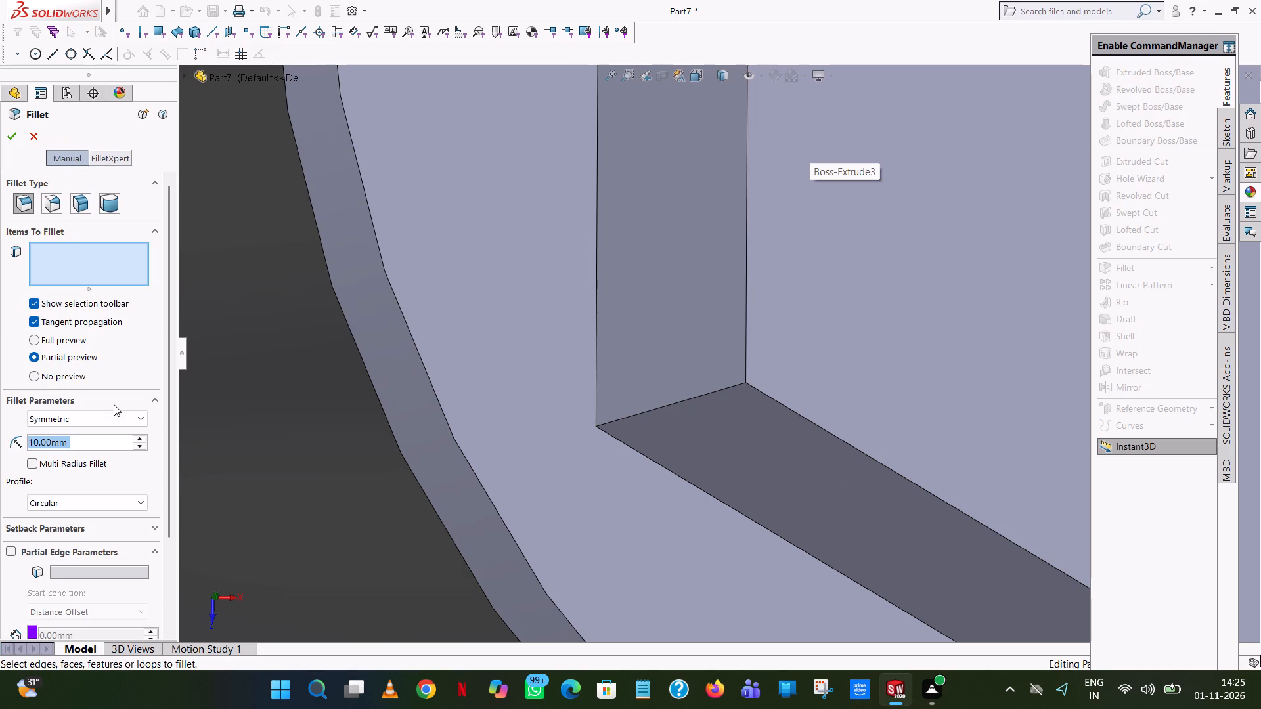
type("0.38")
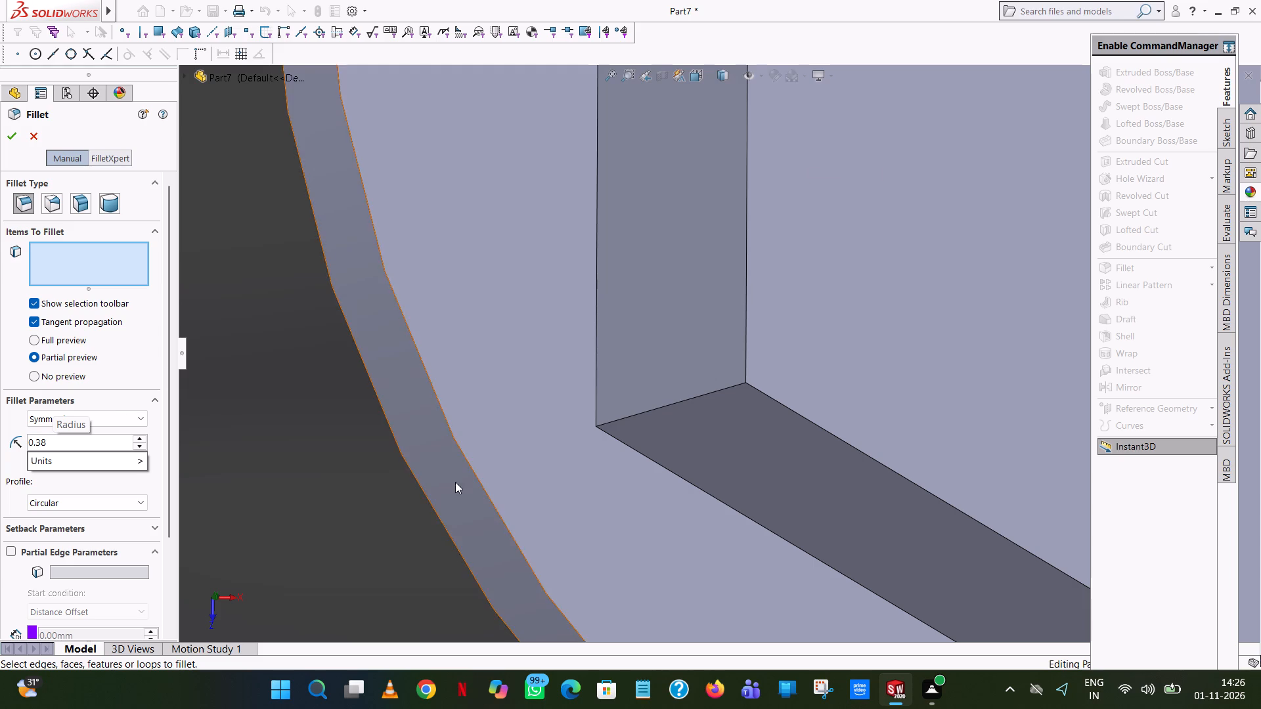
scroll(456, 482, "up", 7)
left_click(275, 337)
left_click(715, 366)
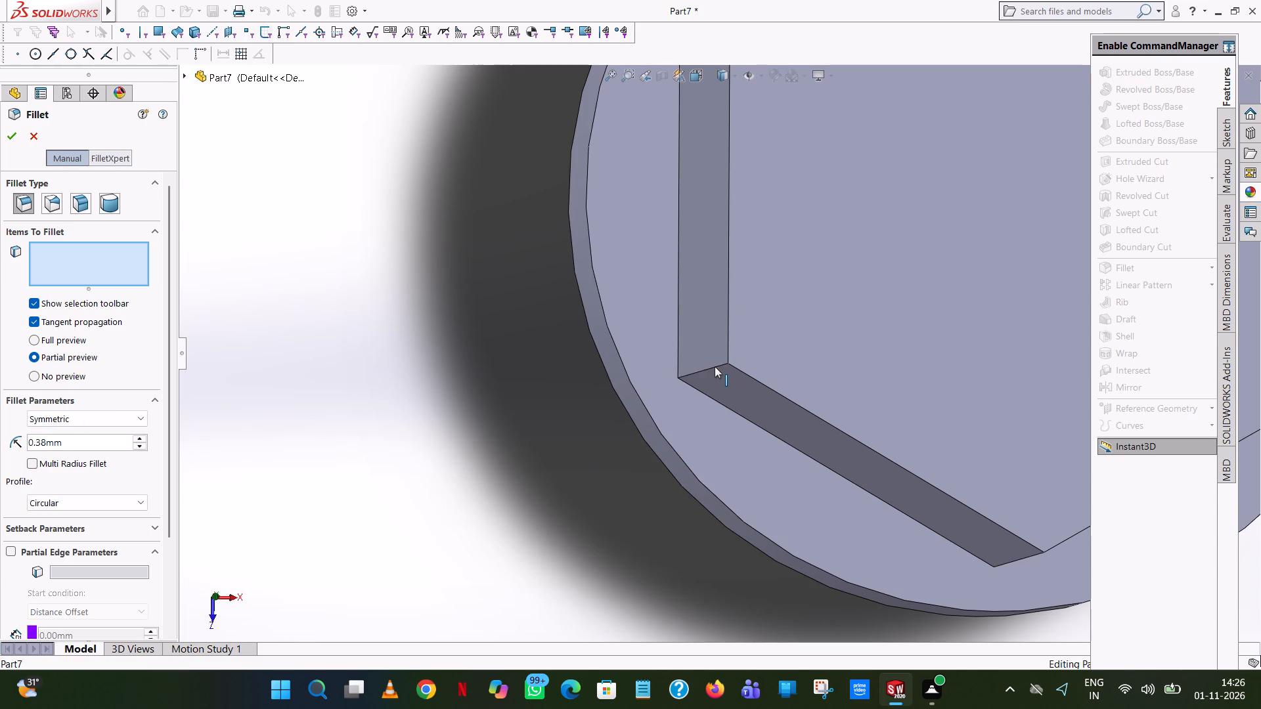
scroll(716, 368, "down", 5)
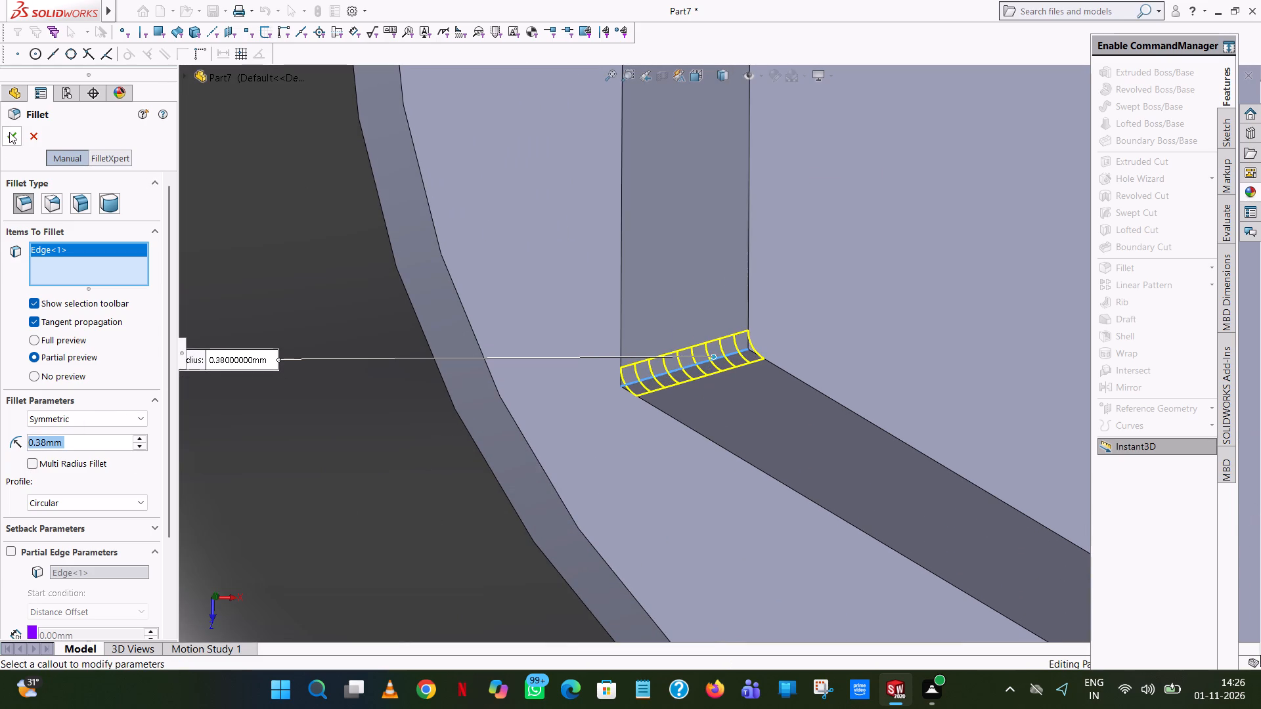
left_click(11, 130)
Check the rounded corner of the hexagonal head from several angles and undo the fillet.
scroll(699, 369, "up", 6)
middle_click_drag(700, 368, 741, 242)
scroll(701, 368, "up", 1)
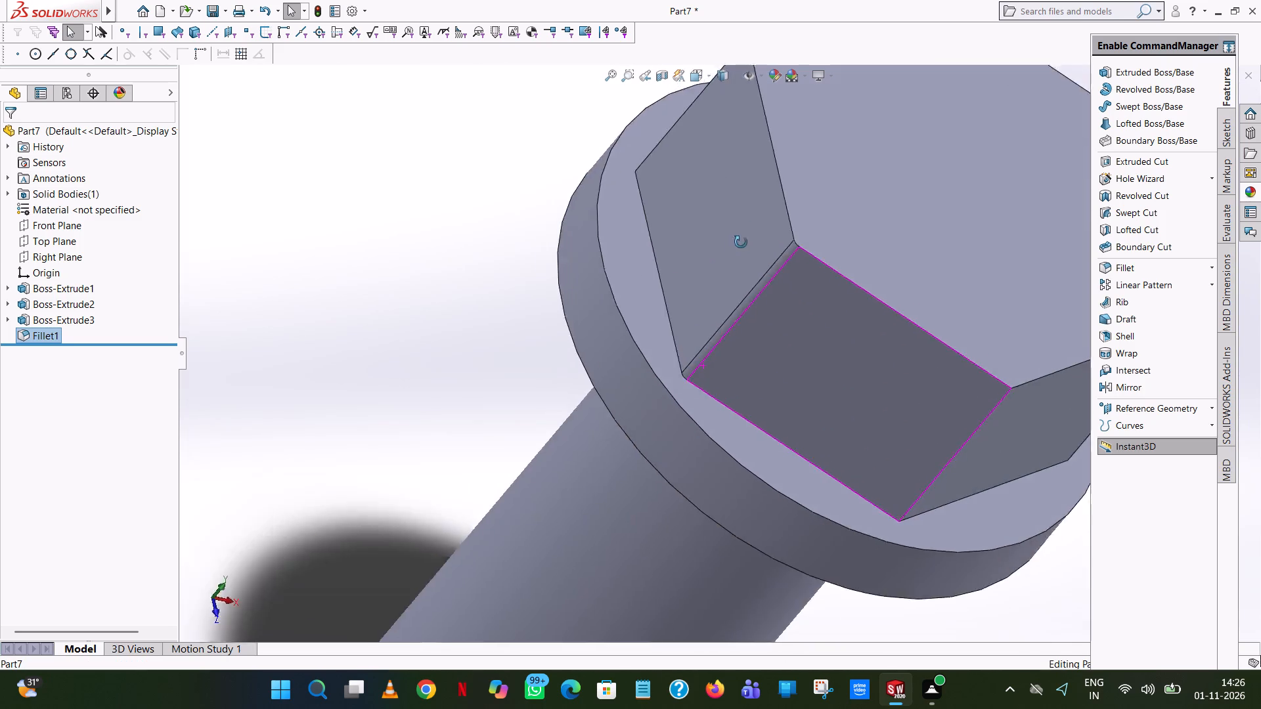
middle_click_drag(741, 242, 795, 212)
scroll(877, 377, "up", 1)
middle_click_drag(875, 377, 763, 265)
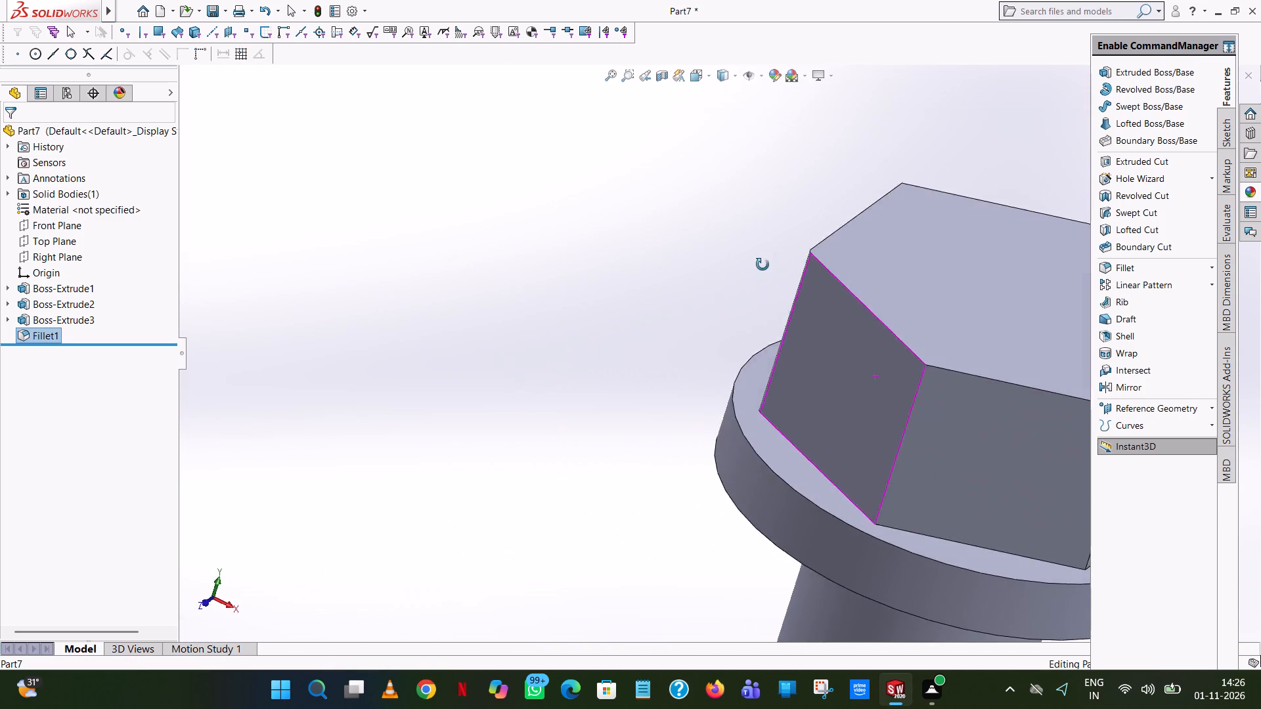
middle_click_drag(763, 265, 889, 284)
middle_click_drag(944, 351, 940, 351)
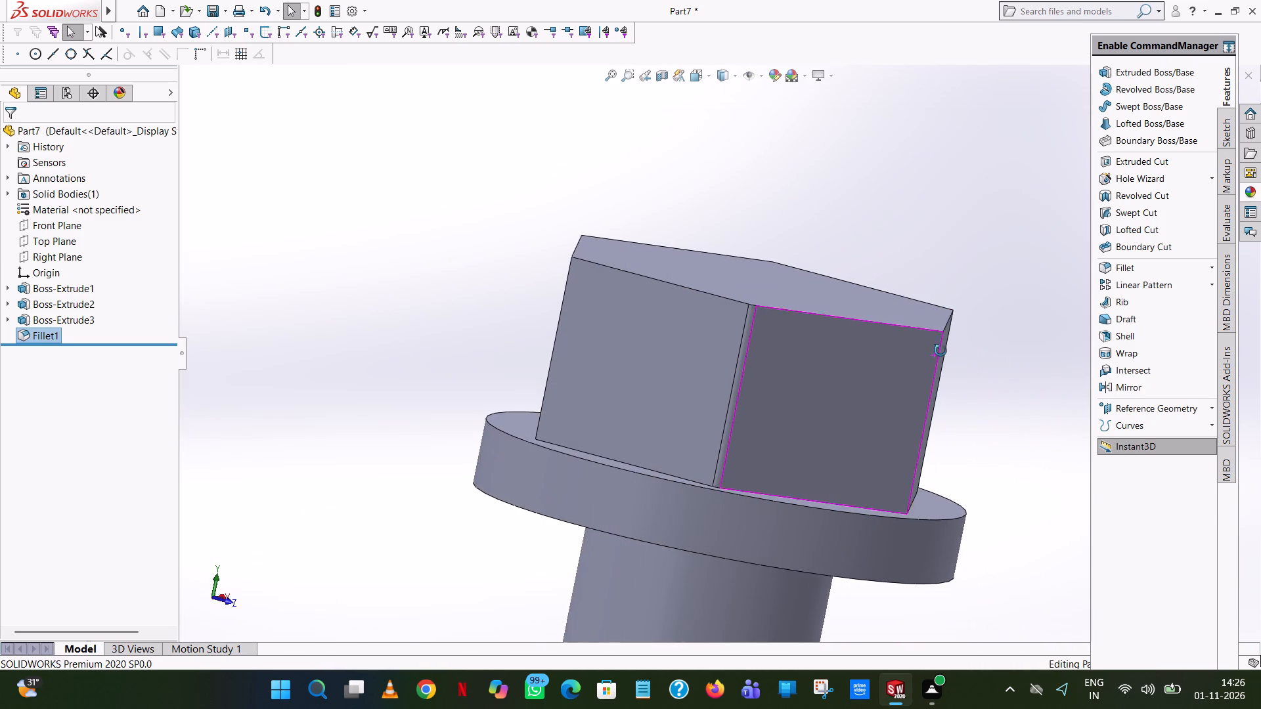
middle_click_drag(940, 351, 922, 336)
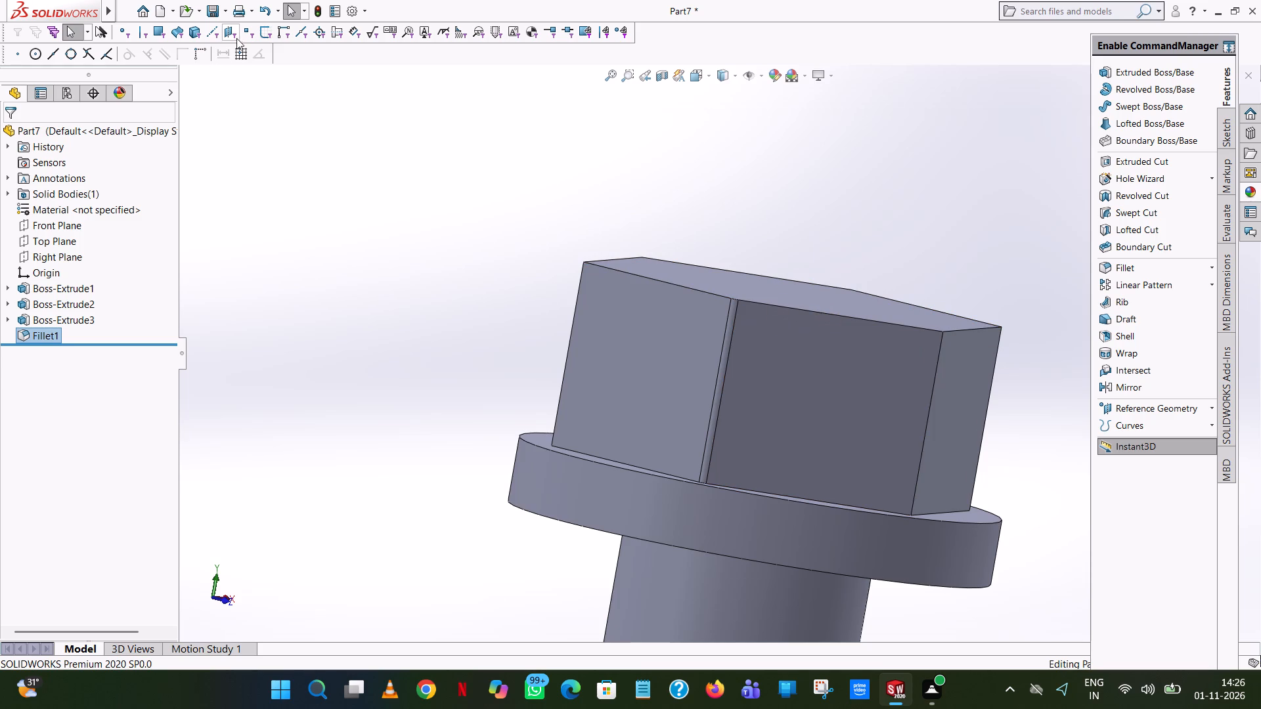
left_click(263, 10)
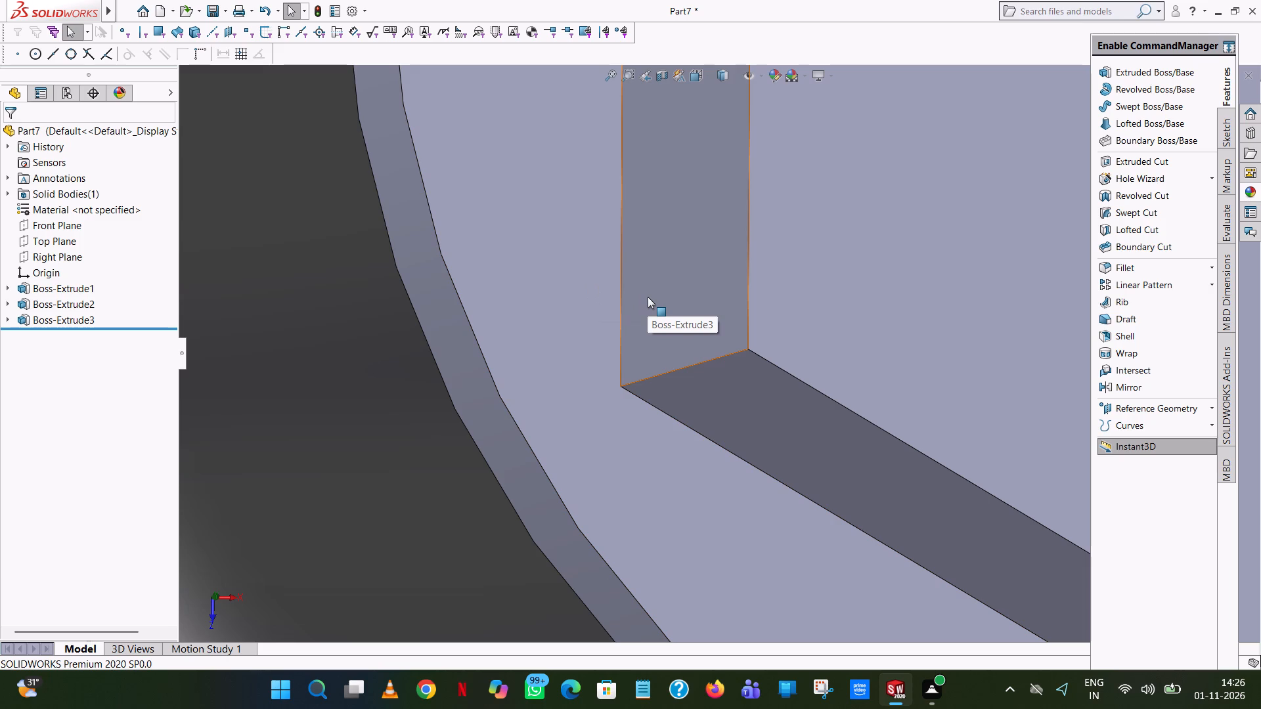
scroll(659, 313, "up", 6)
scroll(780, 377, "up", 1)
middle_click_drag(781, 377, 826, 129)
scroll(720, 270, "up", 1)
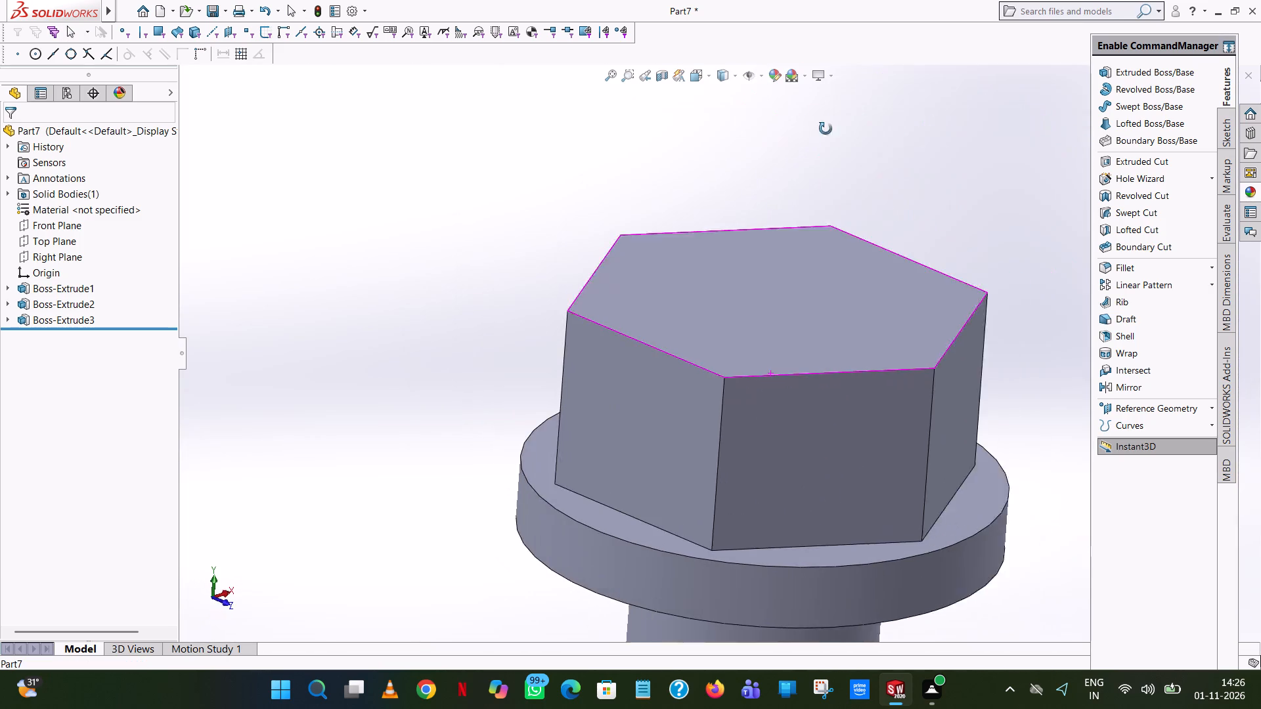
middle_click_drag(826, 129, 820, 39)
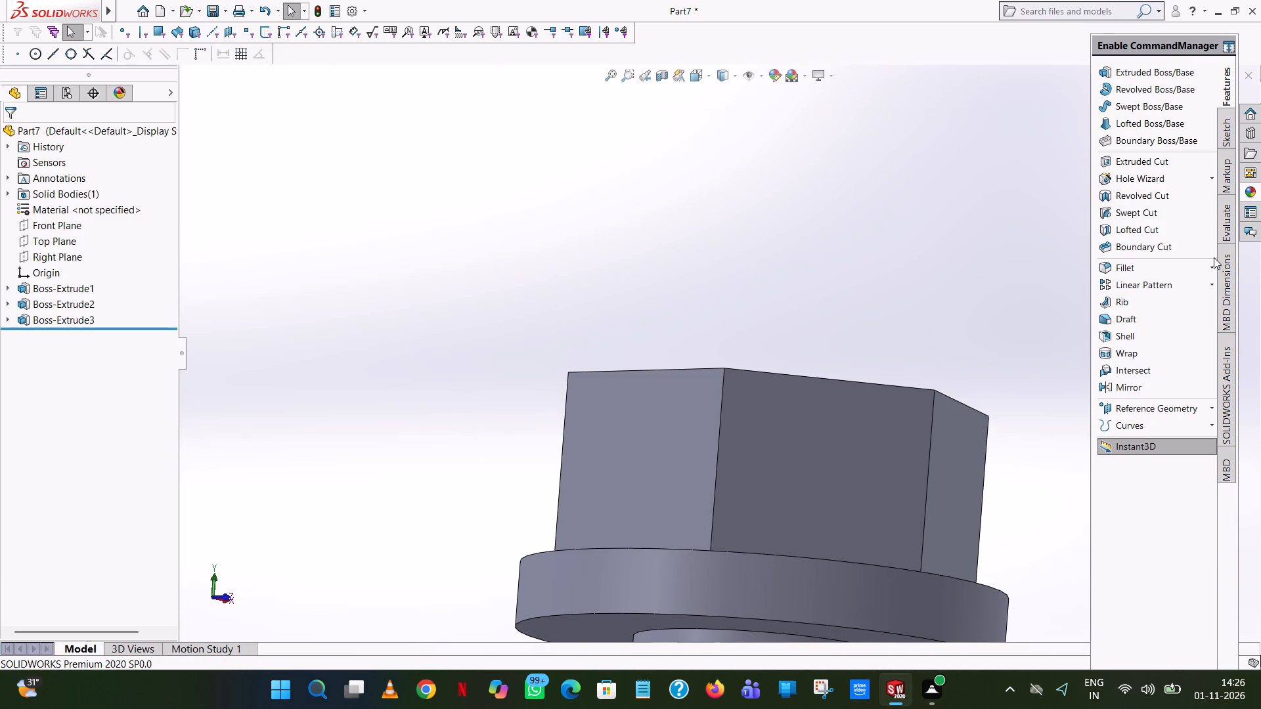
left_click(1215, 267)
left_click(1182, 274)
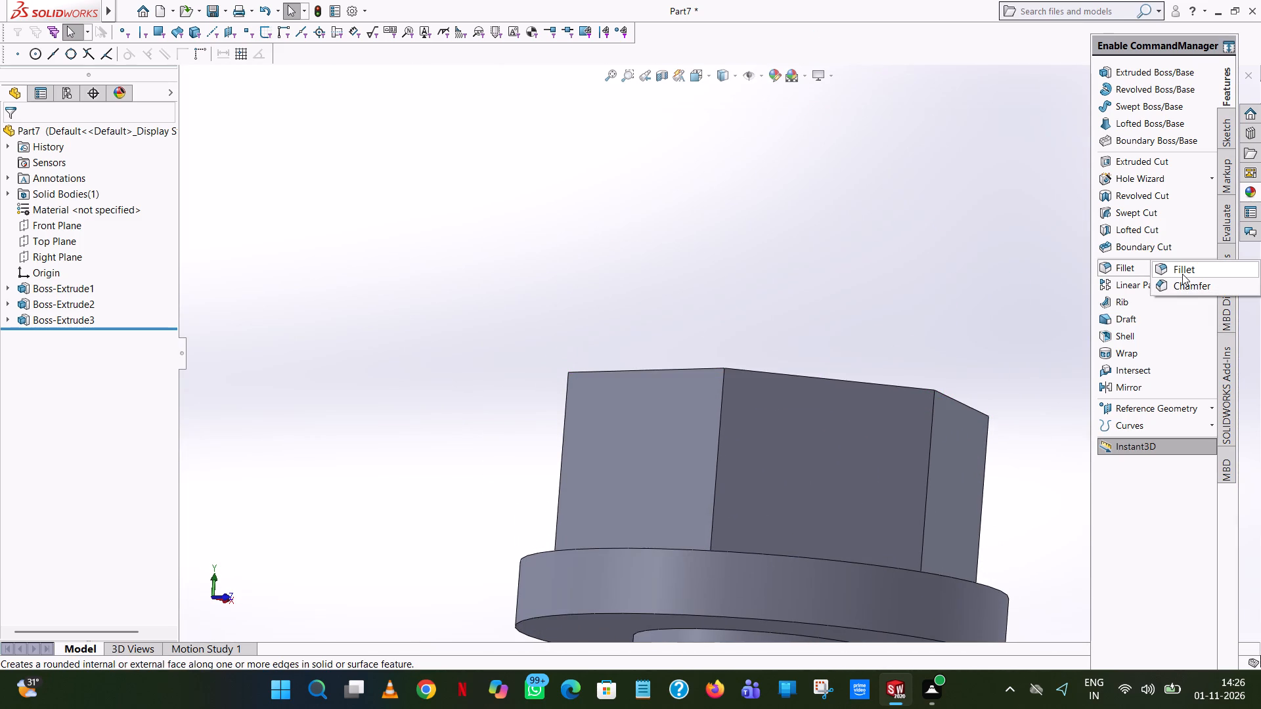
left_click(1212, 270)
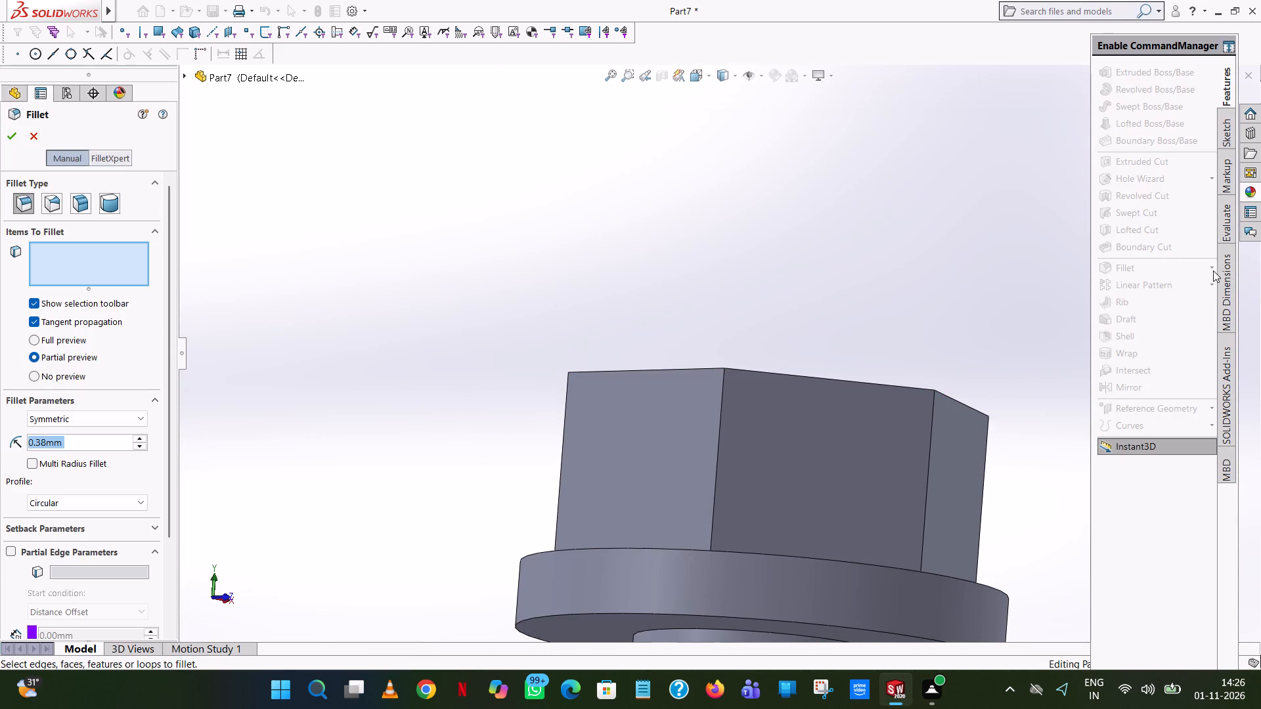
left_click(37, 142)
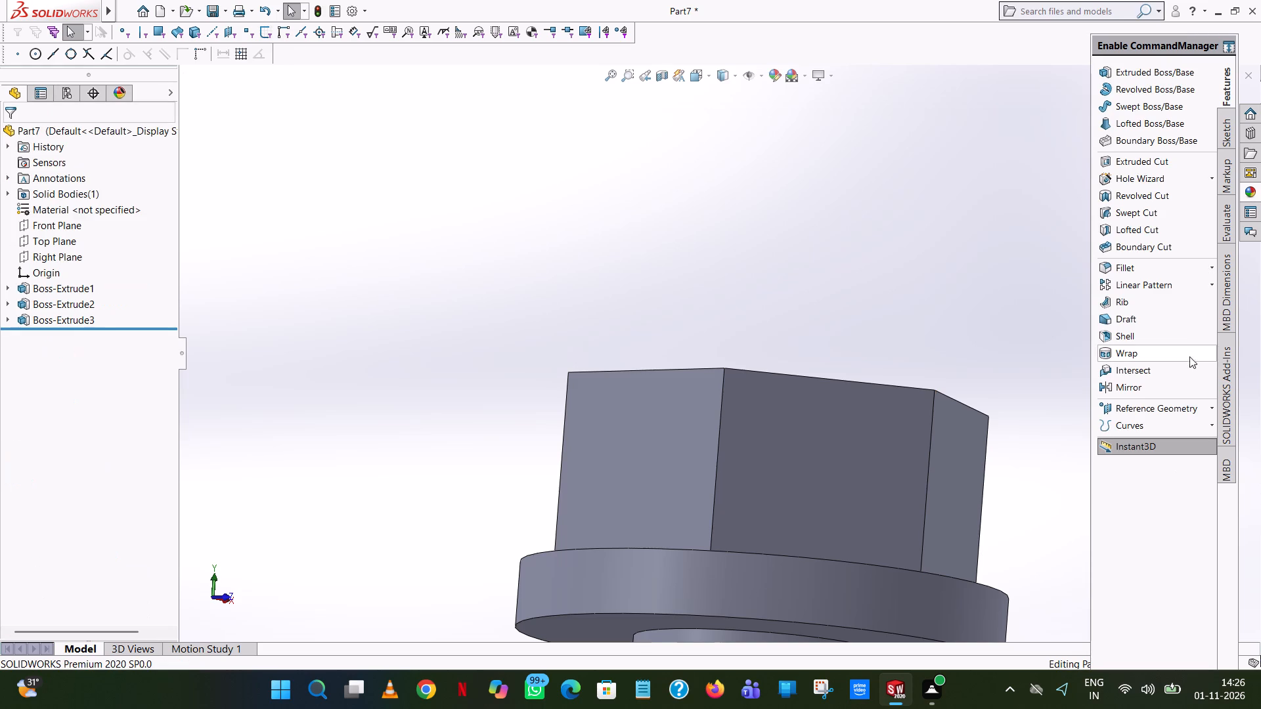
Chamfer two adjacent top edges of the hexagonal head with a distance of 1.16 mm at 45 degrees.
left_click(1214, 269)
left_click(1187, 288)
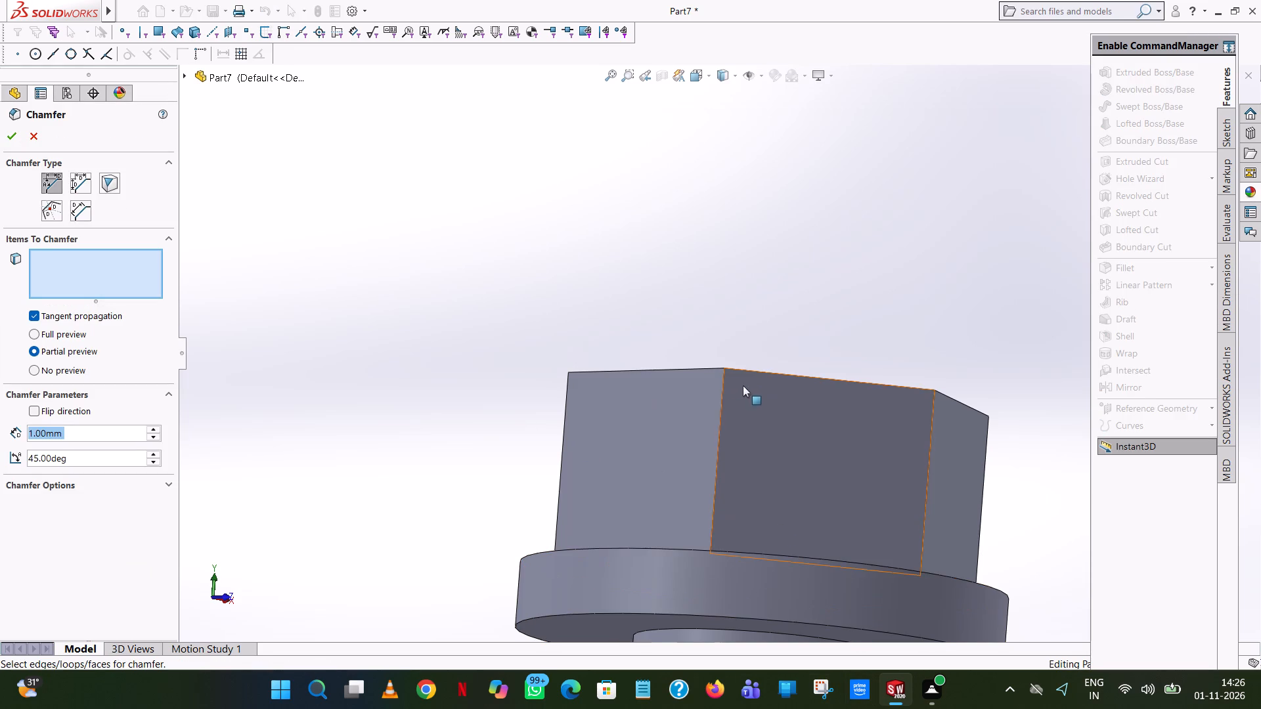
middle_click_drag(476, 233, 475, 288)
scroll(475, 288, "up", 1)
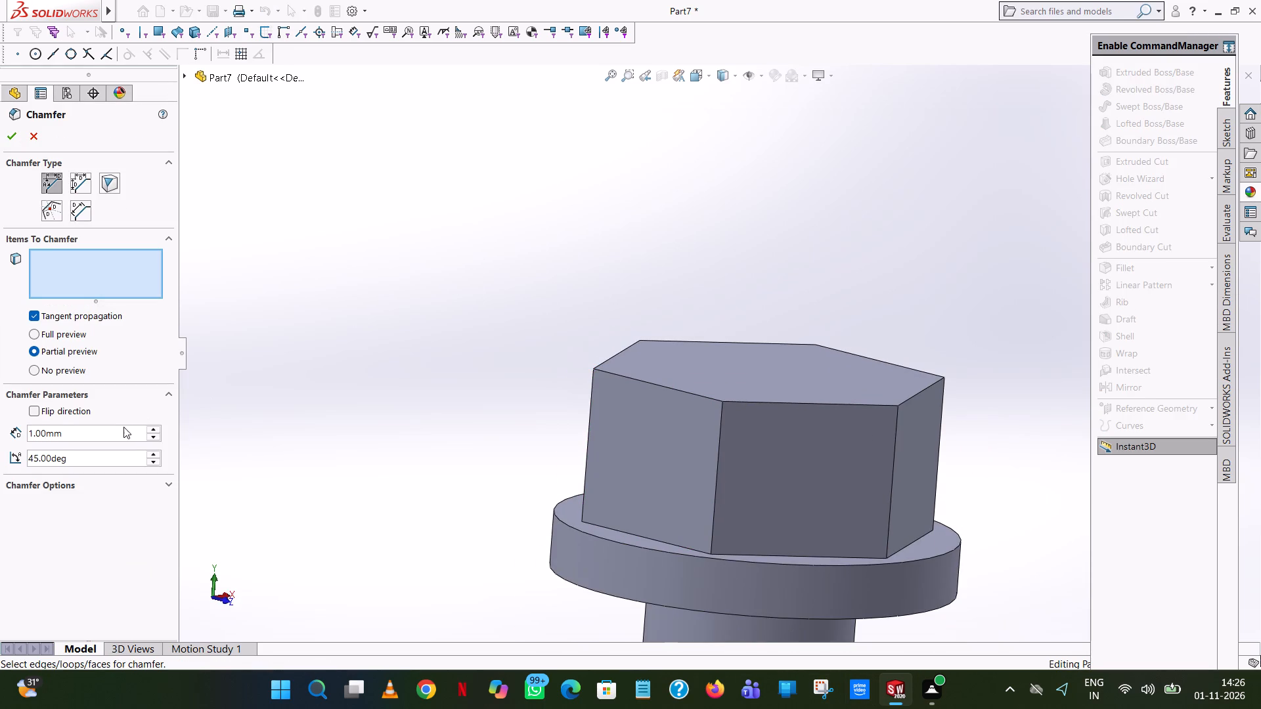
double_click(123, 427)
scroll(120, 428, "up", 4)
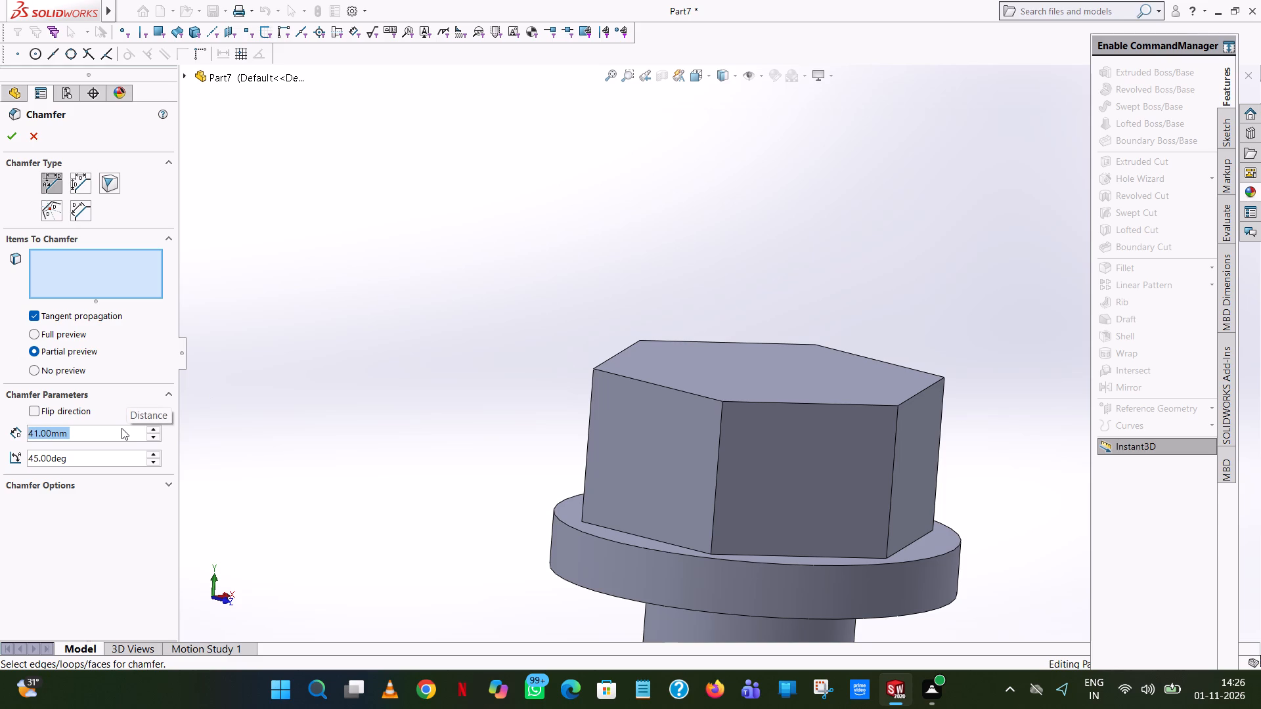
type("1.16")
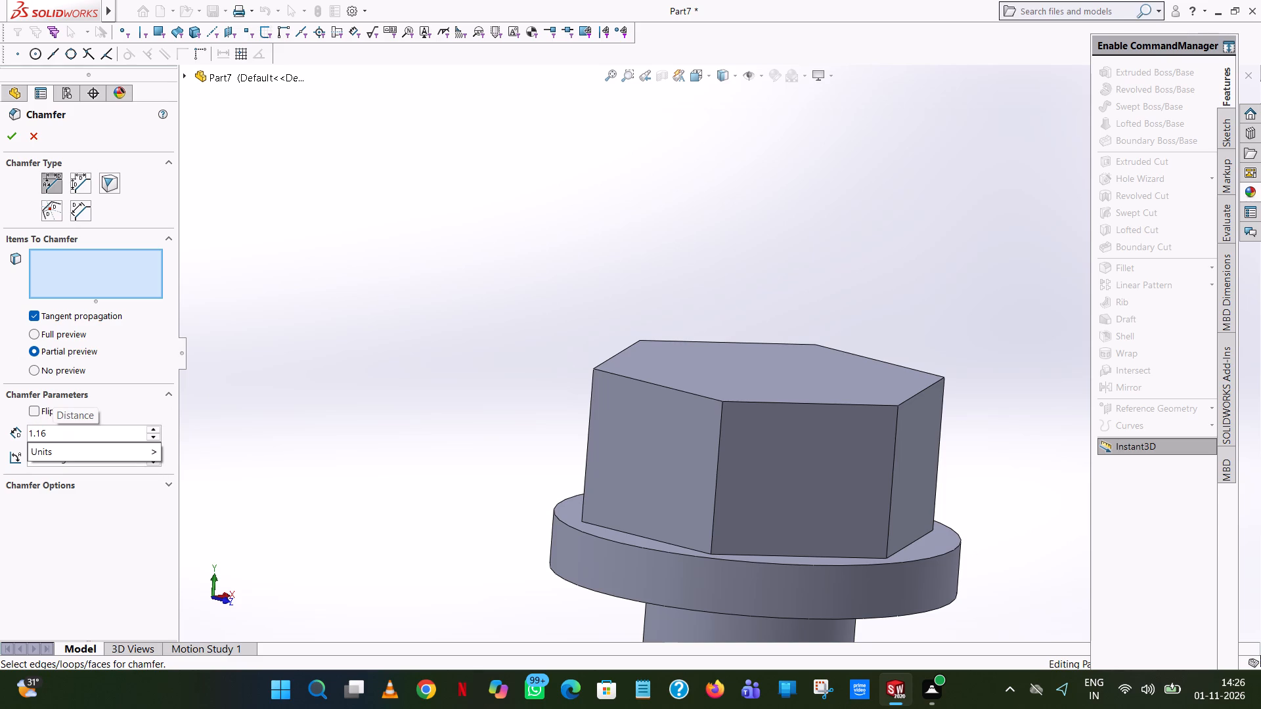
left_click(390, 293)
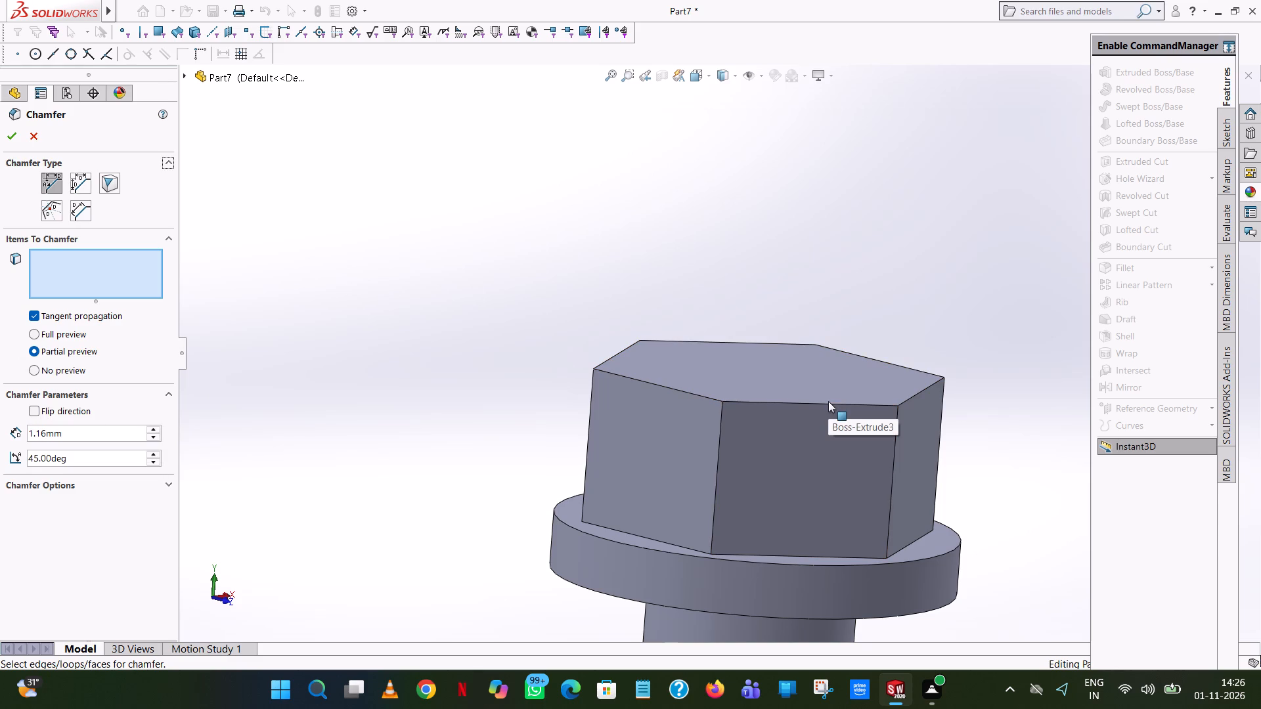
left_click(828, 404)
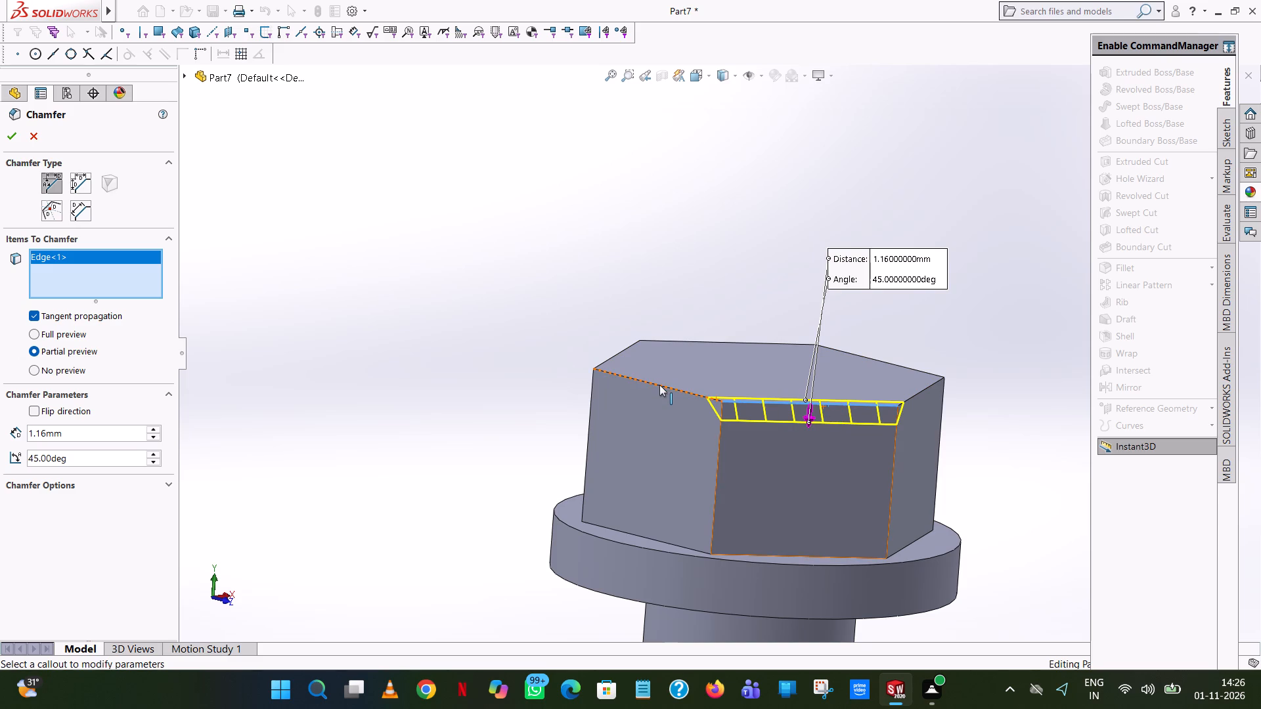
left_click(660, 385)
left_click(3, 137)
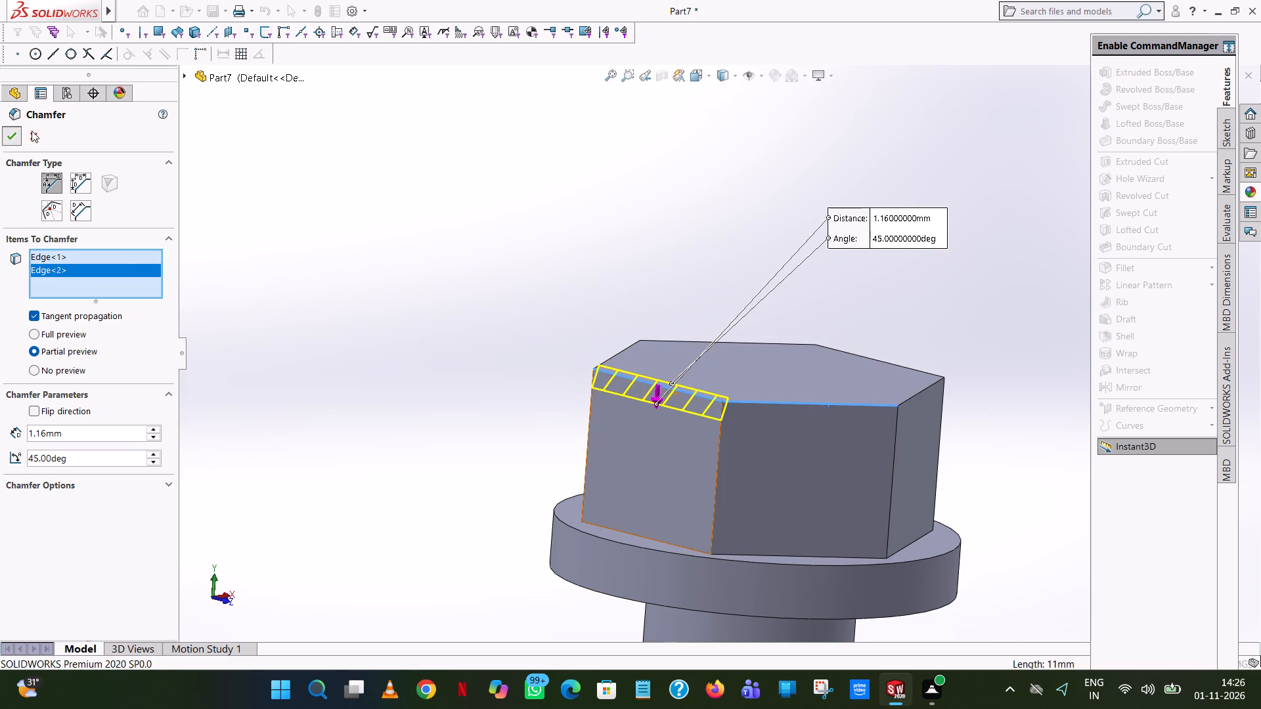
Chamfer three more top edges of the hexagonal head with a distance of 1.16 mm at 45 degrees.
scroll(889, 385, "up", 1)
middle_click_drag(889, 385, 909, 340)
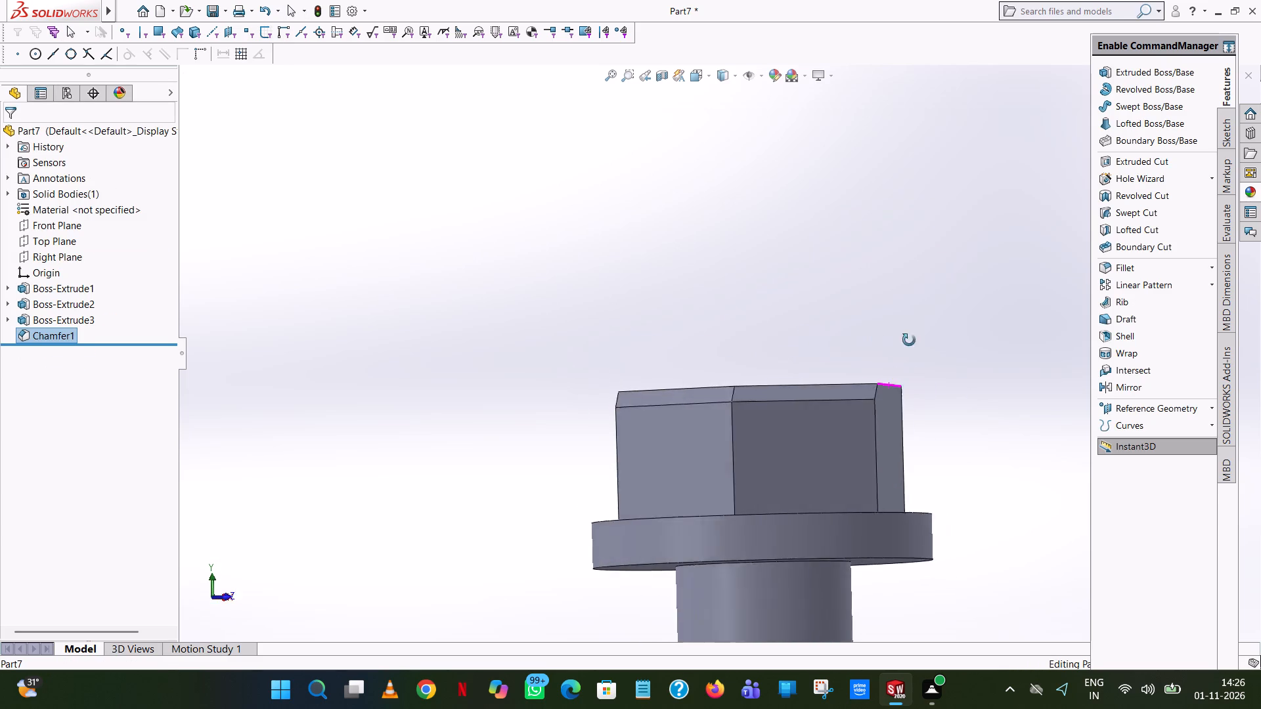
middle_click_drag(909, 340, 964, 343)
scroll(990, 347, "up", 1)
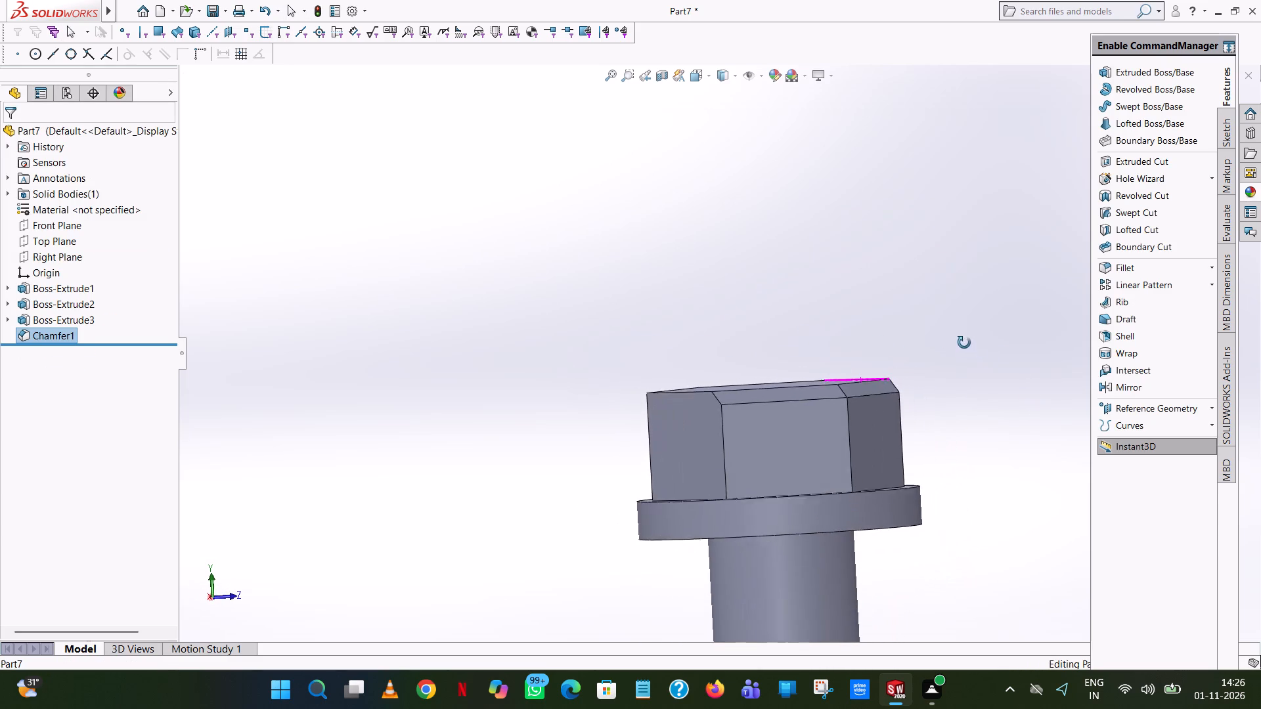
middle_click_drag(964, 343, 917, 339)
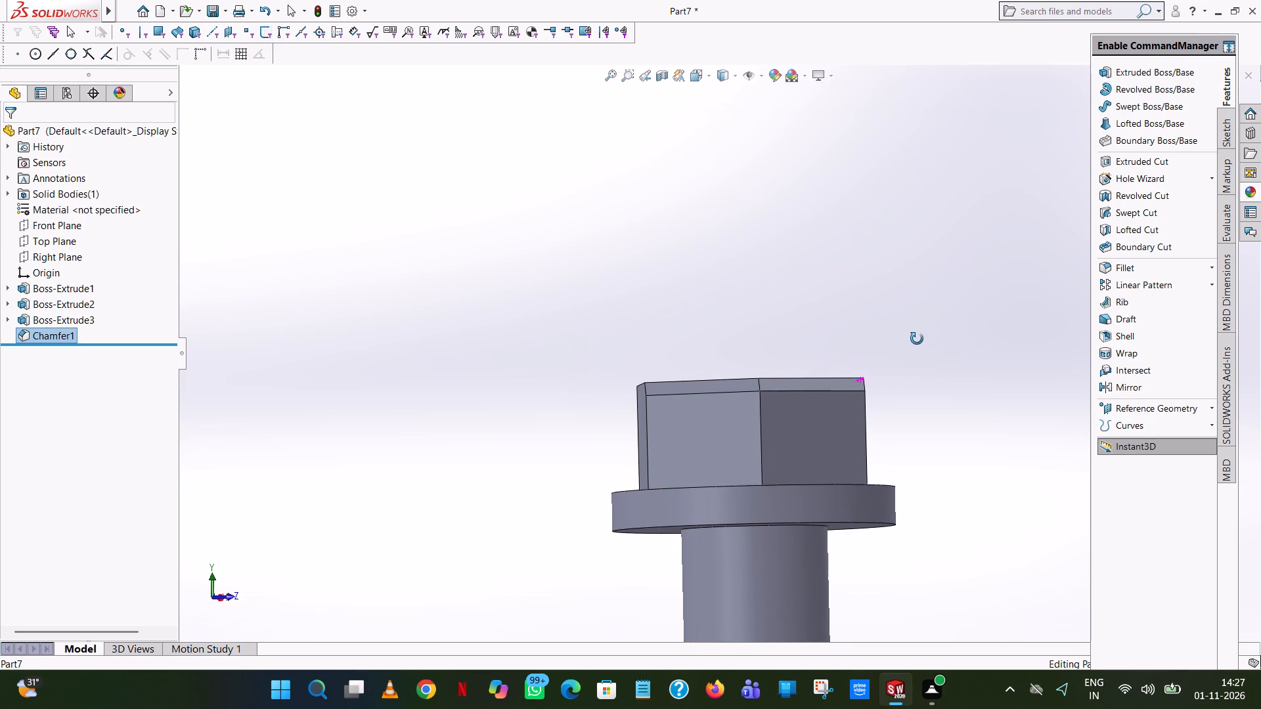
middle_click_drag(917, 339, 916, 356)
scroll(916, 356, "up", 1)
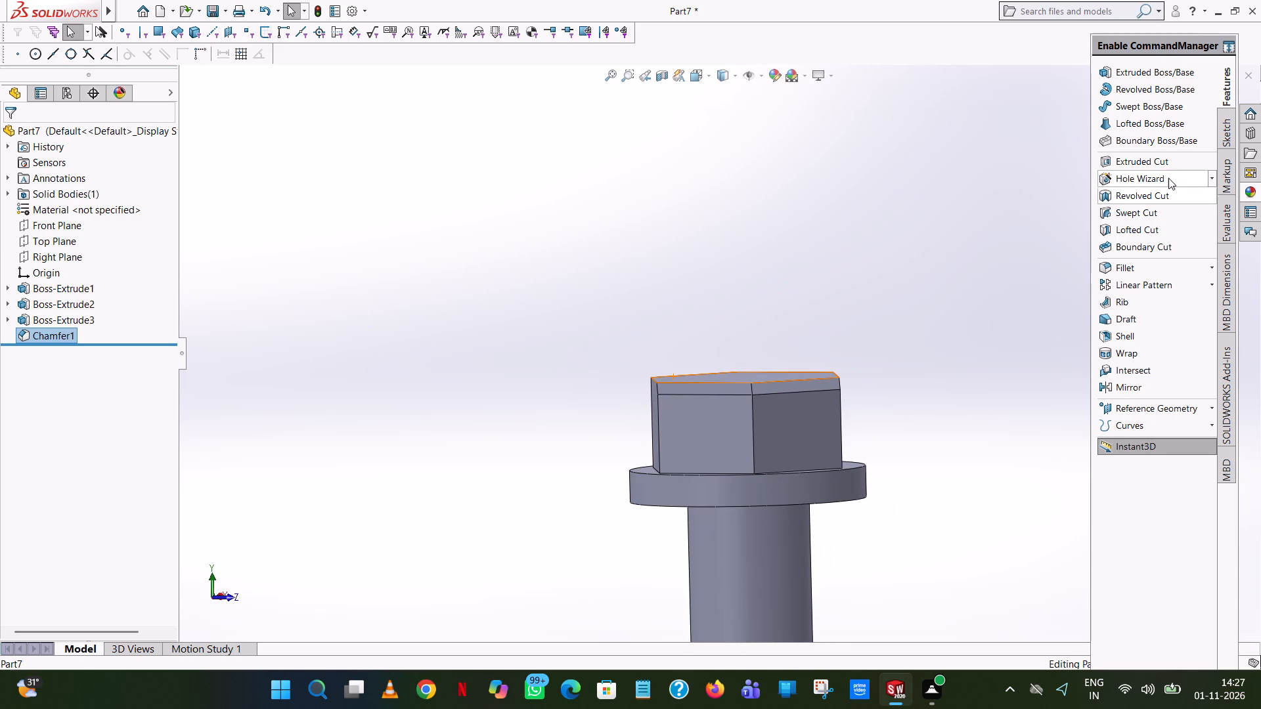
left_click(1218, 263)
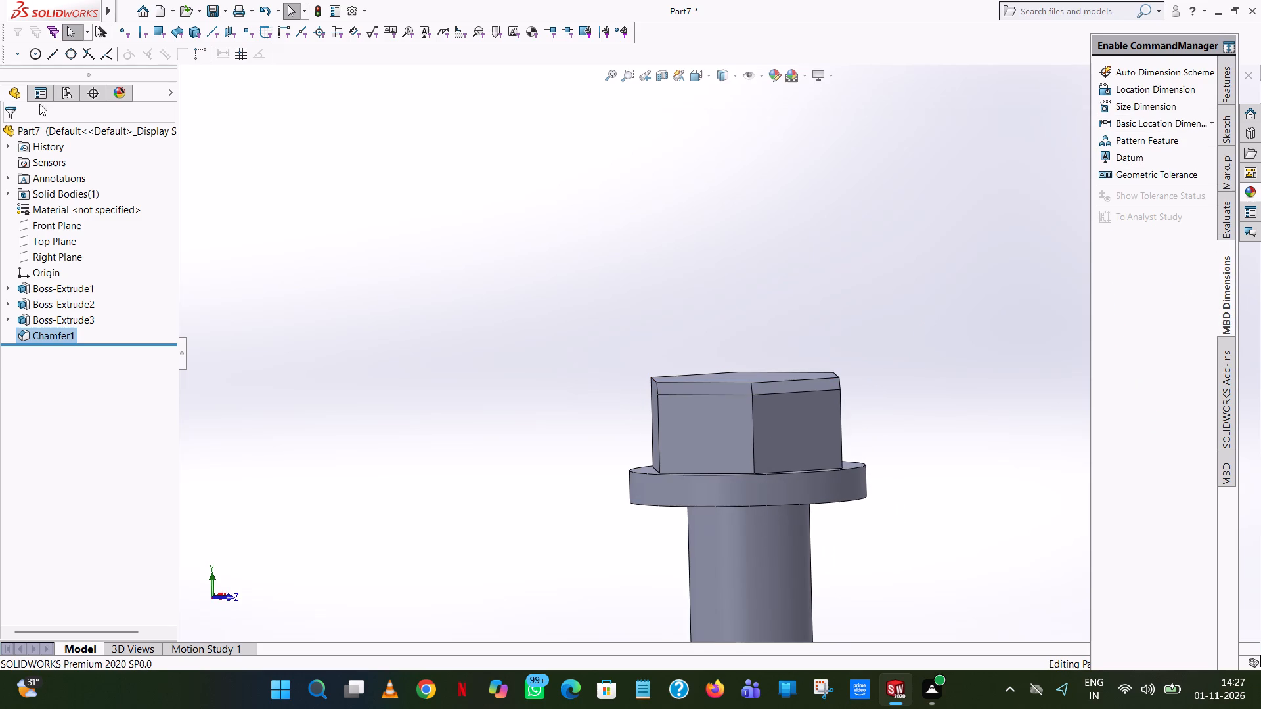
middle_click_drag(655, 253, 657, 467)
left_click(786, 249)
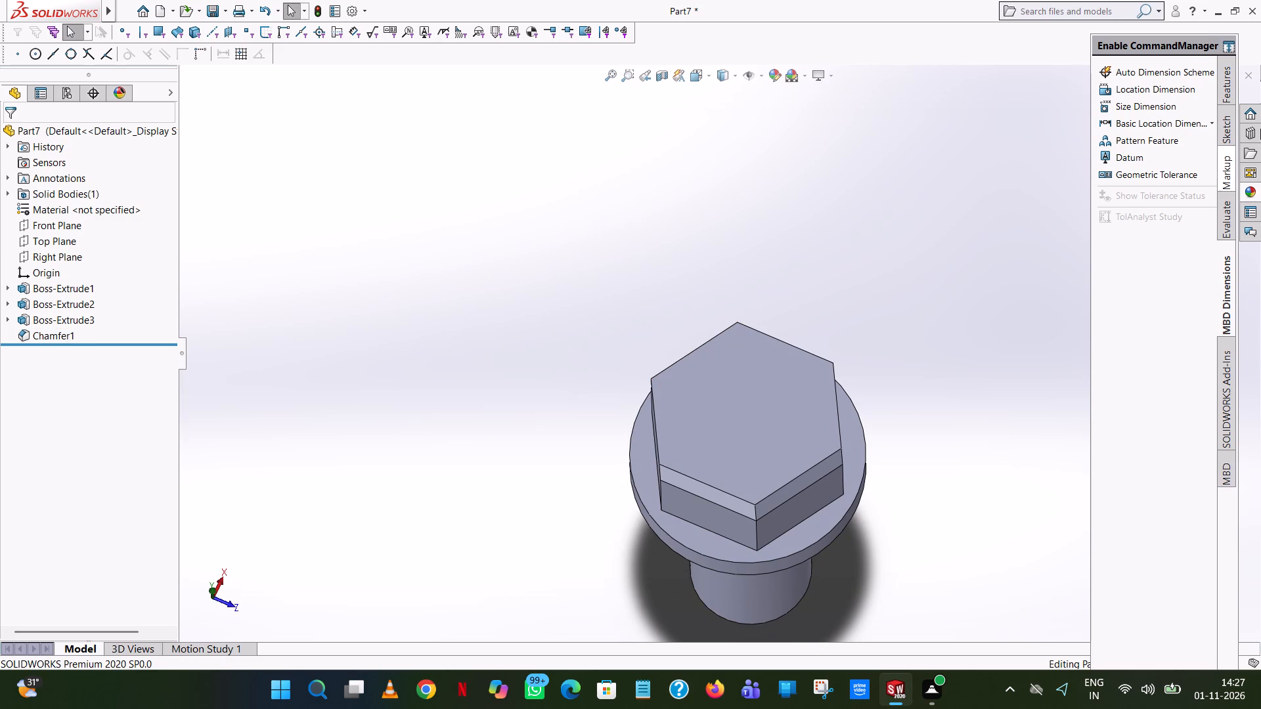
left_click(1231, 129)
left_click(1231, 100)
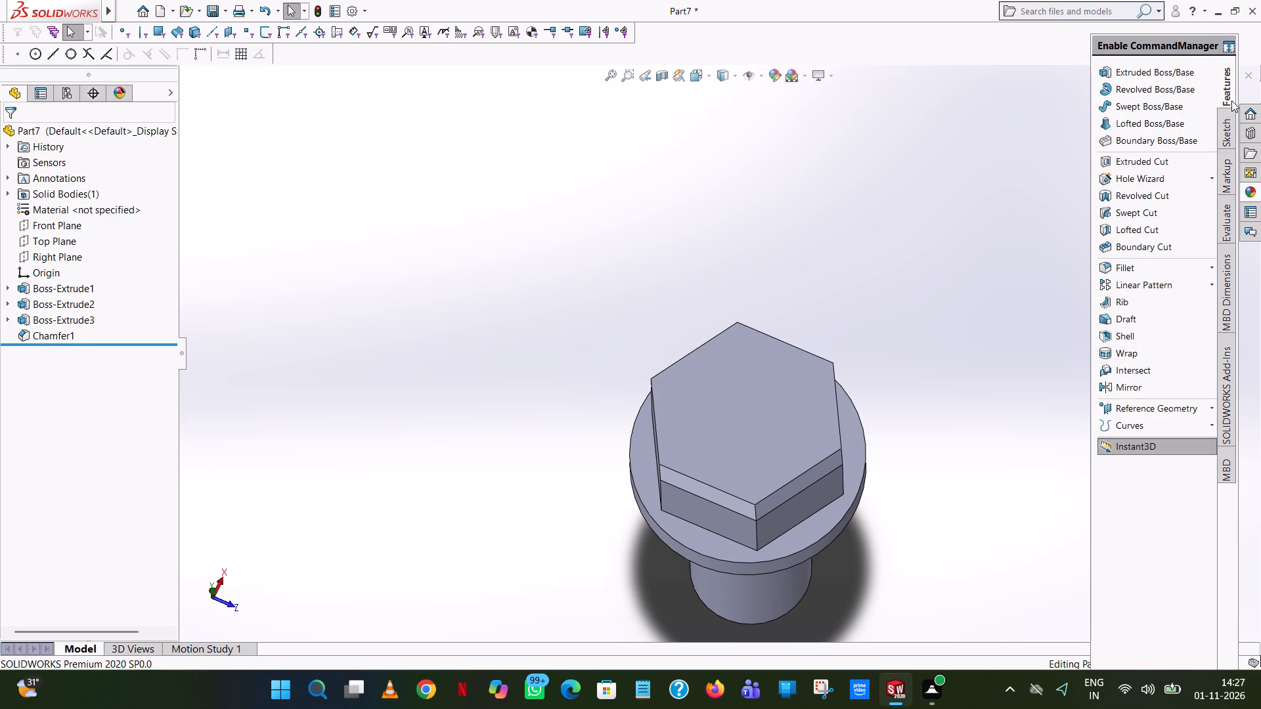
left_click(1212, 265)
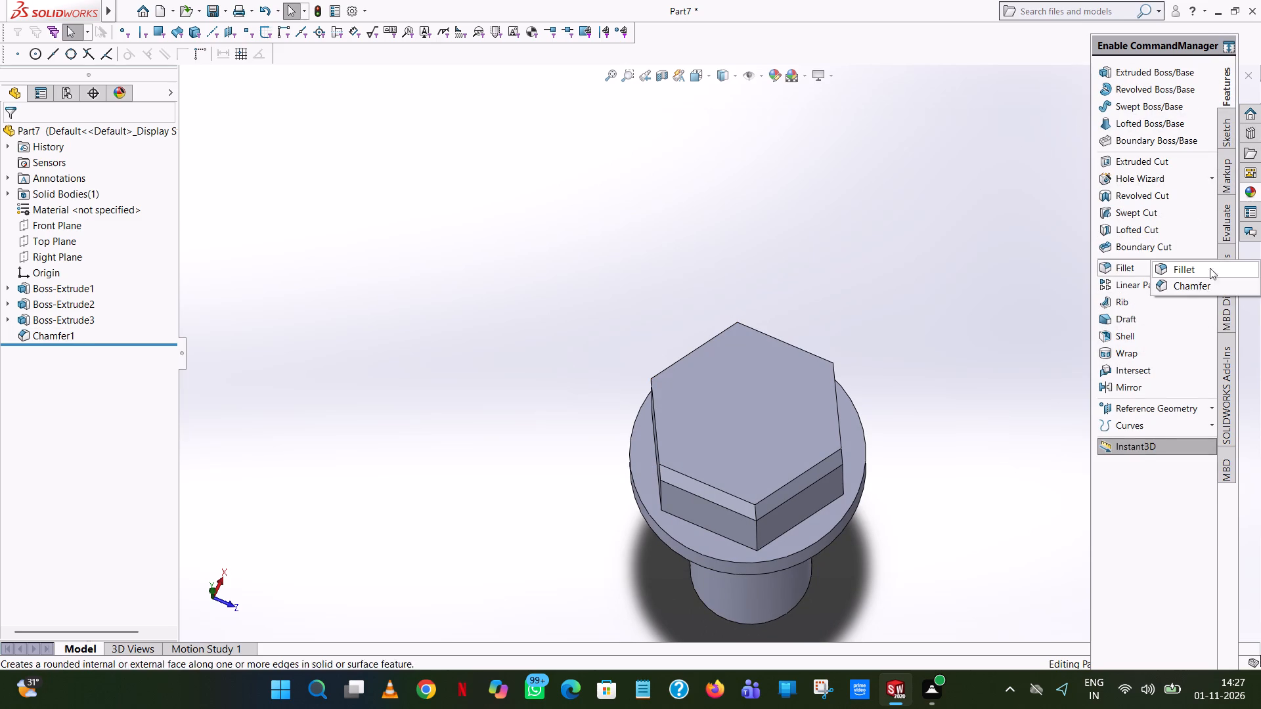
left_click(1199, 286)
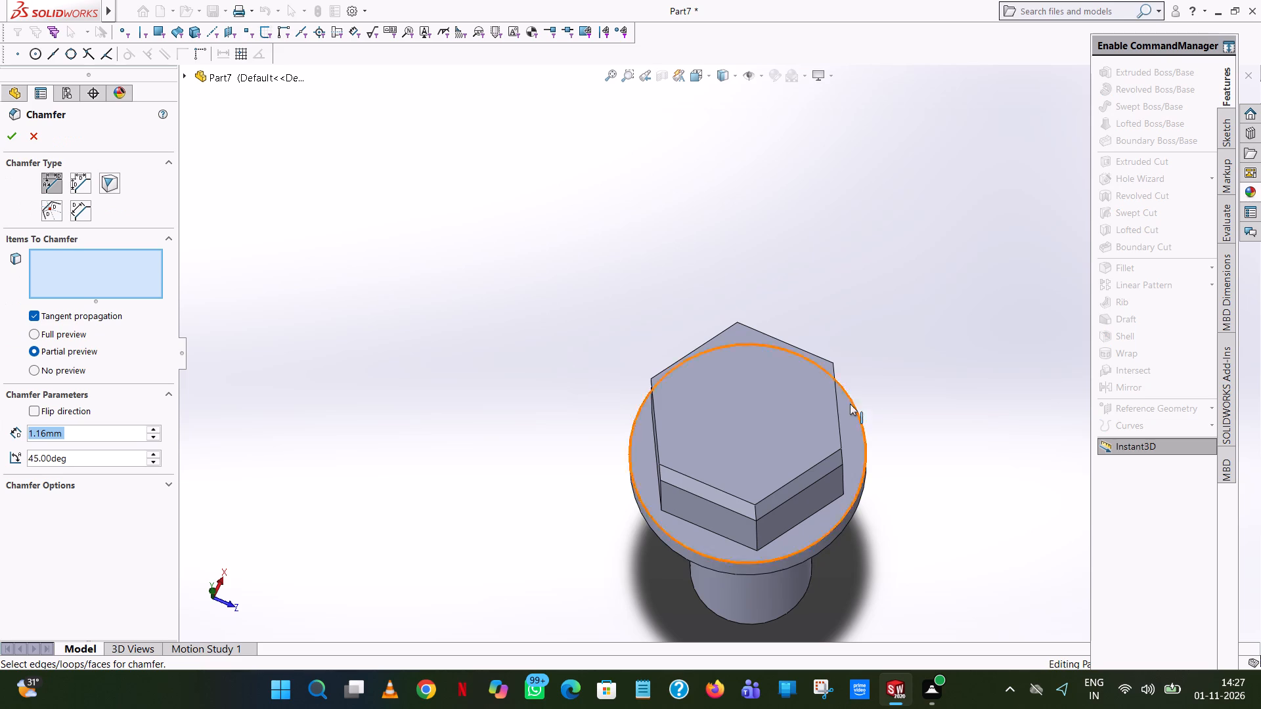
left_click(836, 394)
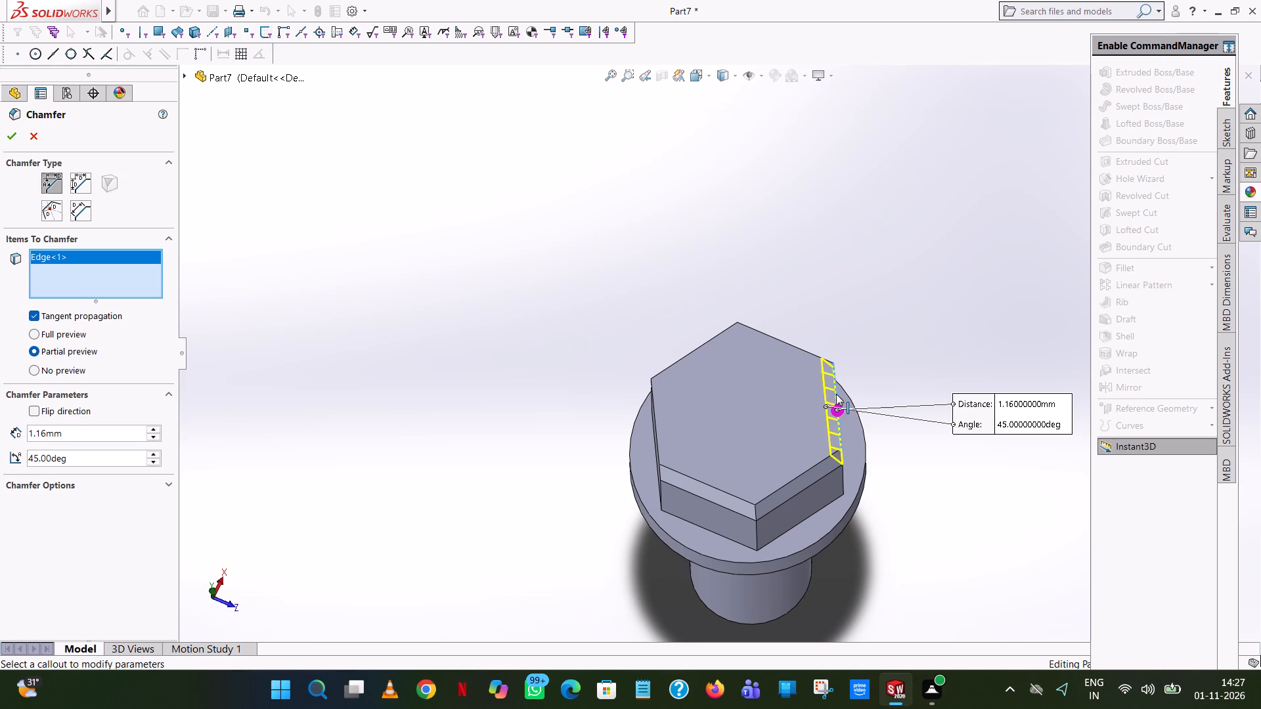
left_click(808, 350)
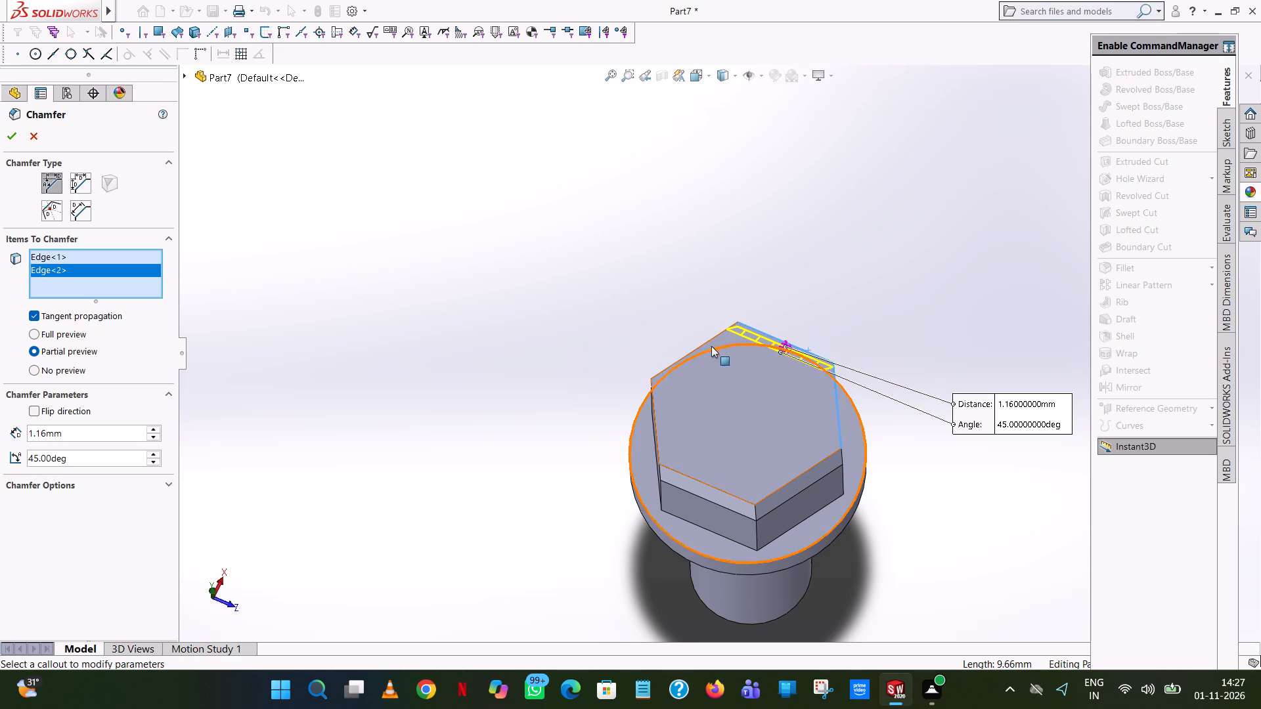
left_click(708, 340)
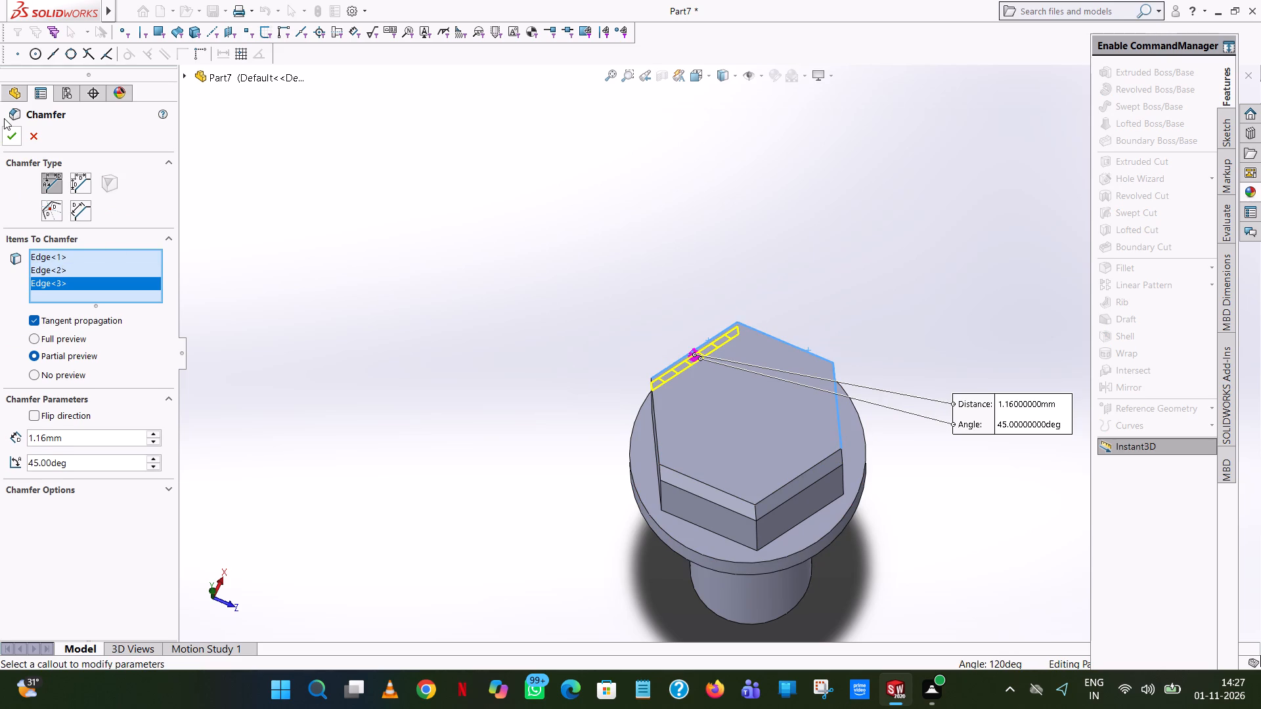
left_click(5, 133)
Chamfer the last remaining top edge of the hexagonal head with a distance of 1.16 mm at 45 degrees.
middle_click_drag(449, 429, 480, 361)
scroll(456, 403, "up", 1)
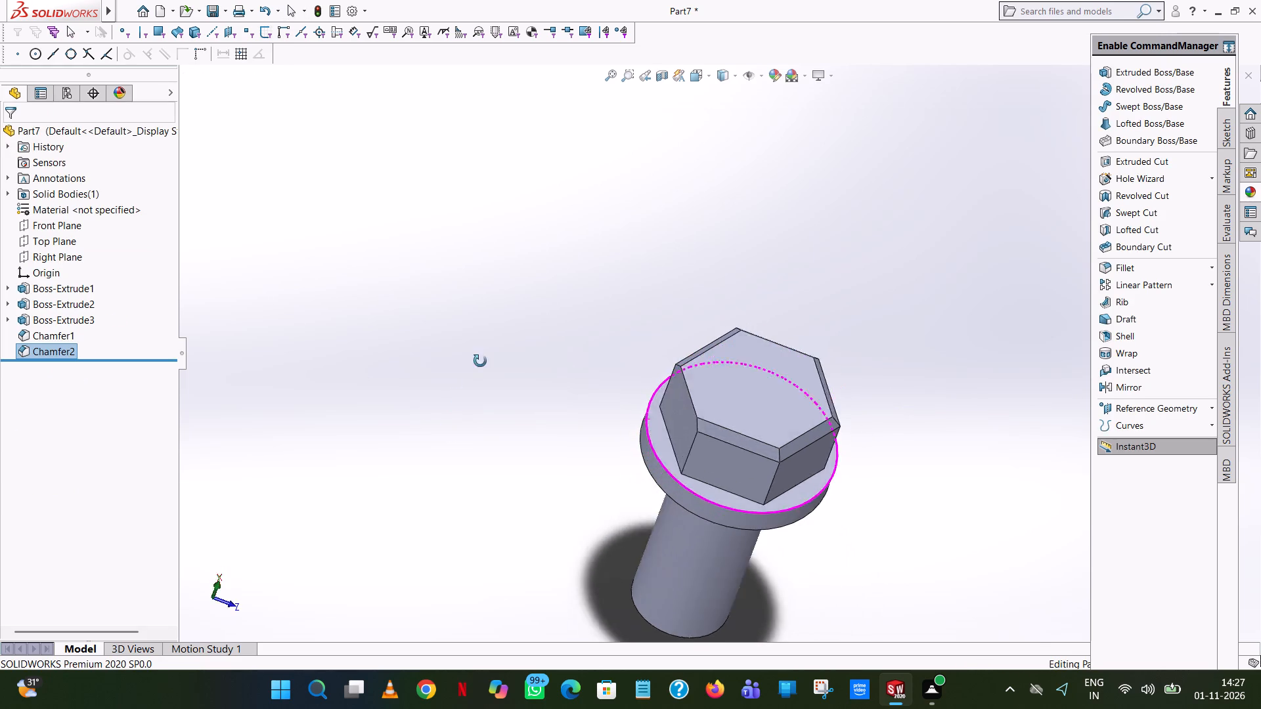
middle_click_drag(480, 361, 600, 450)
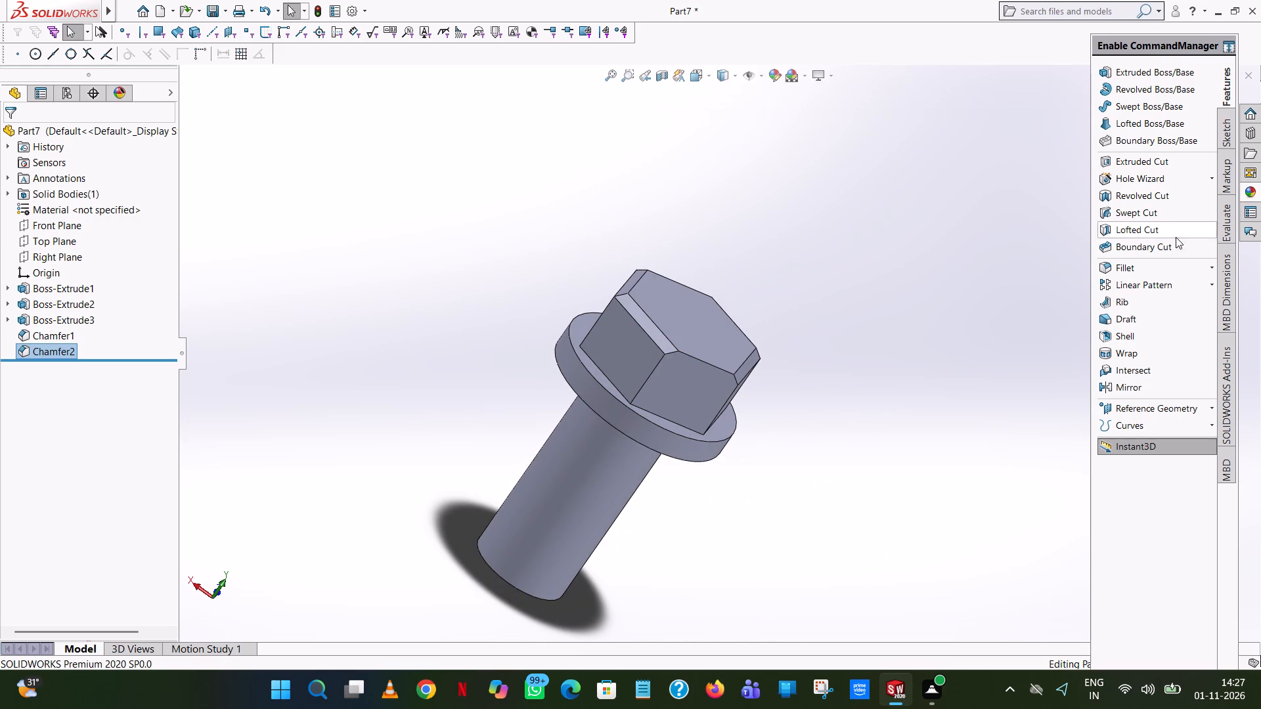
left_click(1212, 261)
left_click(1191, 284)
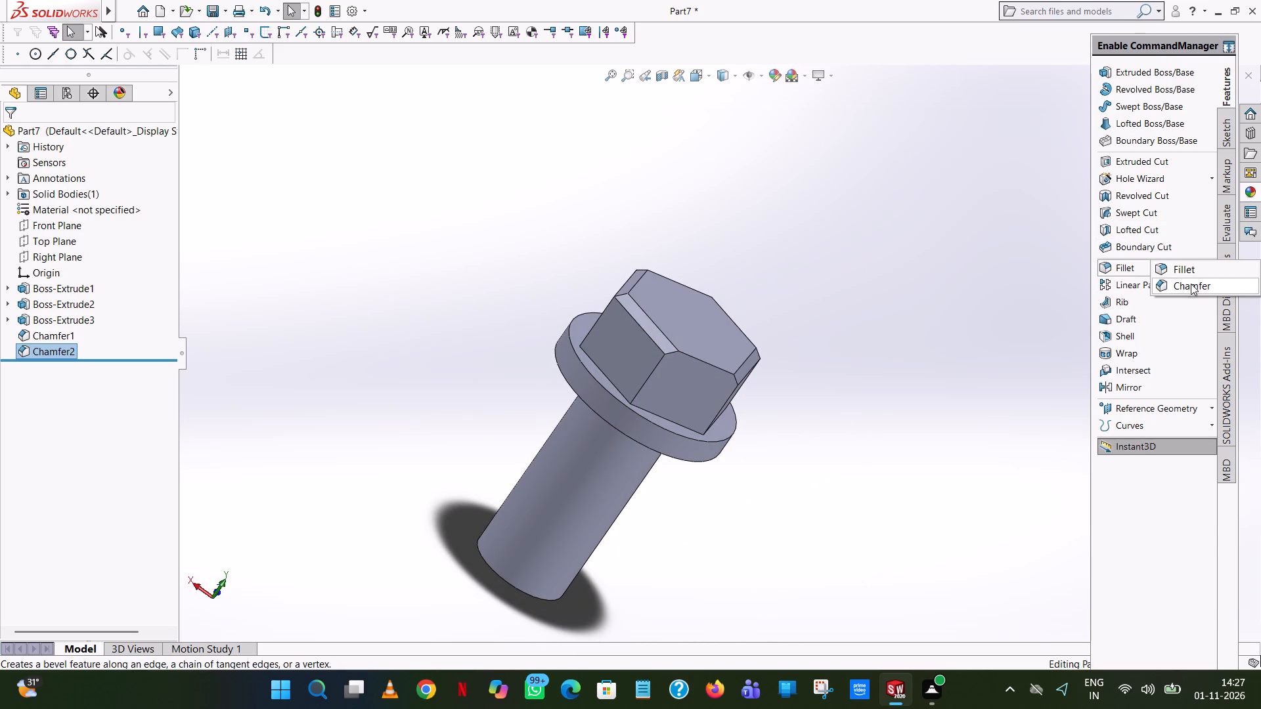
left_click(699, 358)
left_click(12, 127)
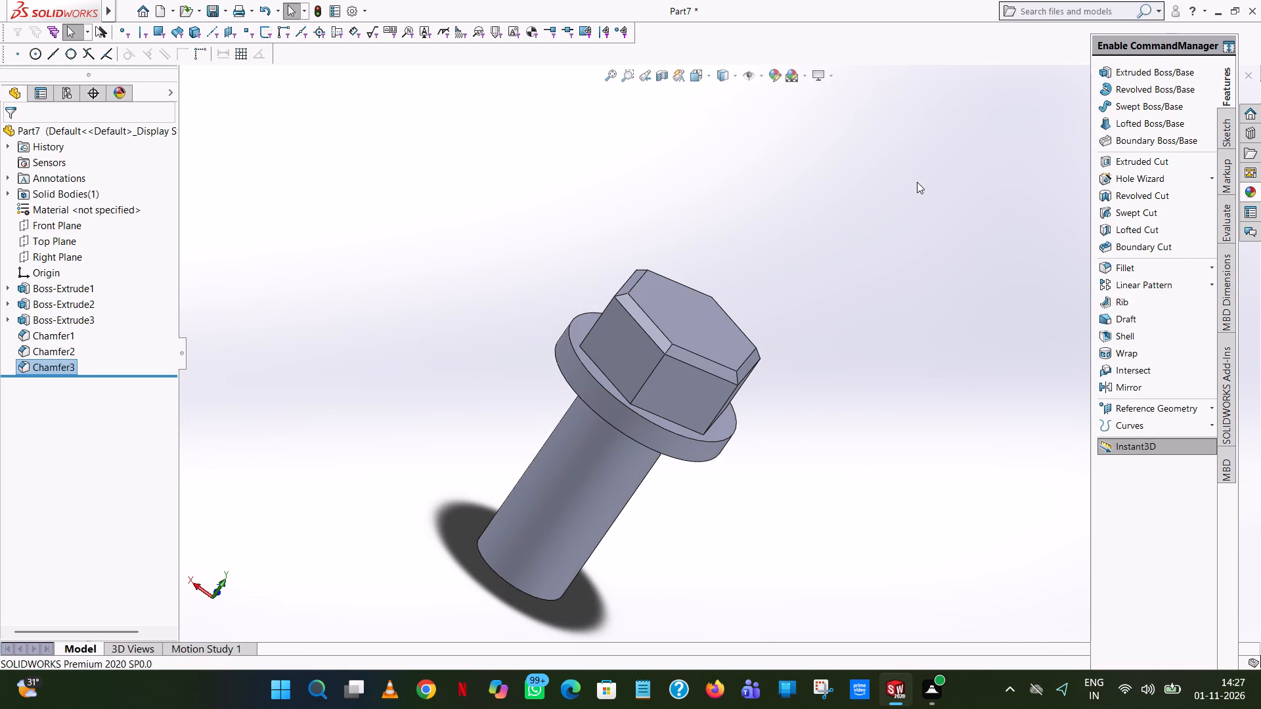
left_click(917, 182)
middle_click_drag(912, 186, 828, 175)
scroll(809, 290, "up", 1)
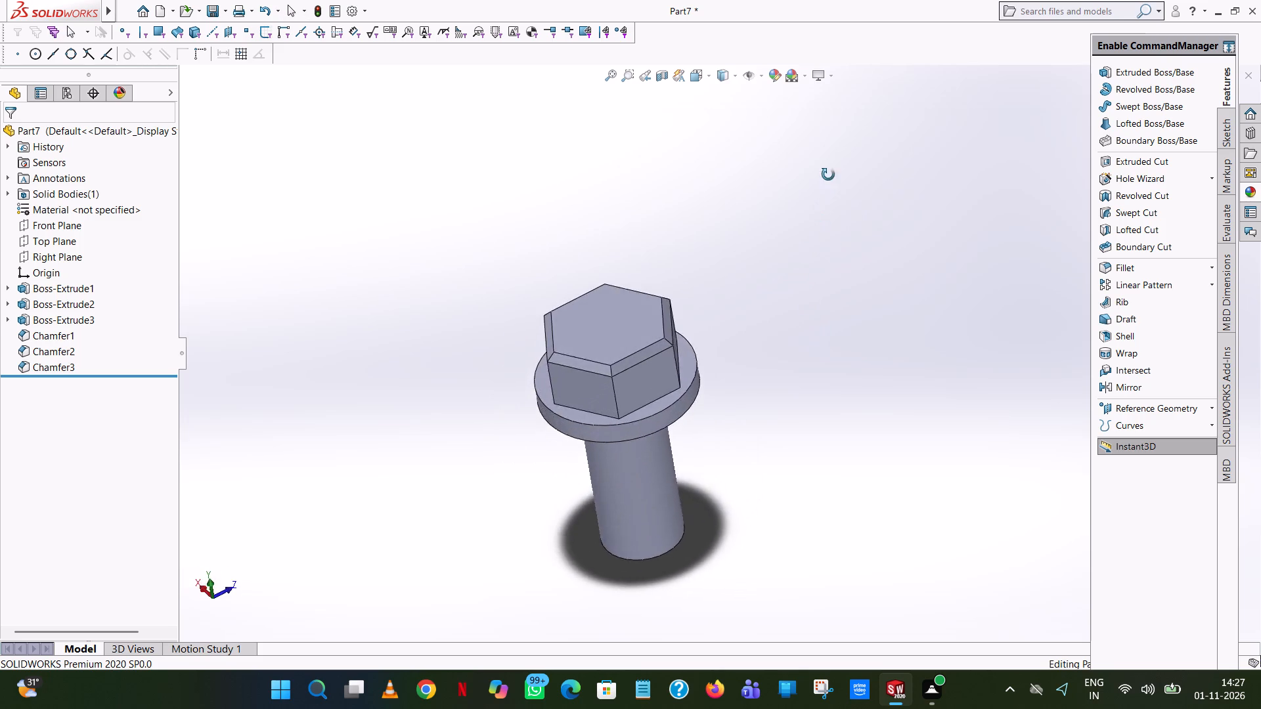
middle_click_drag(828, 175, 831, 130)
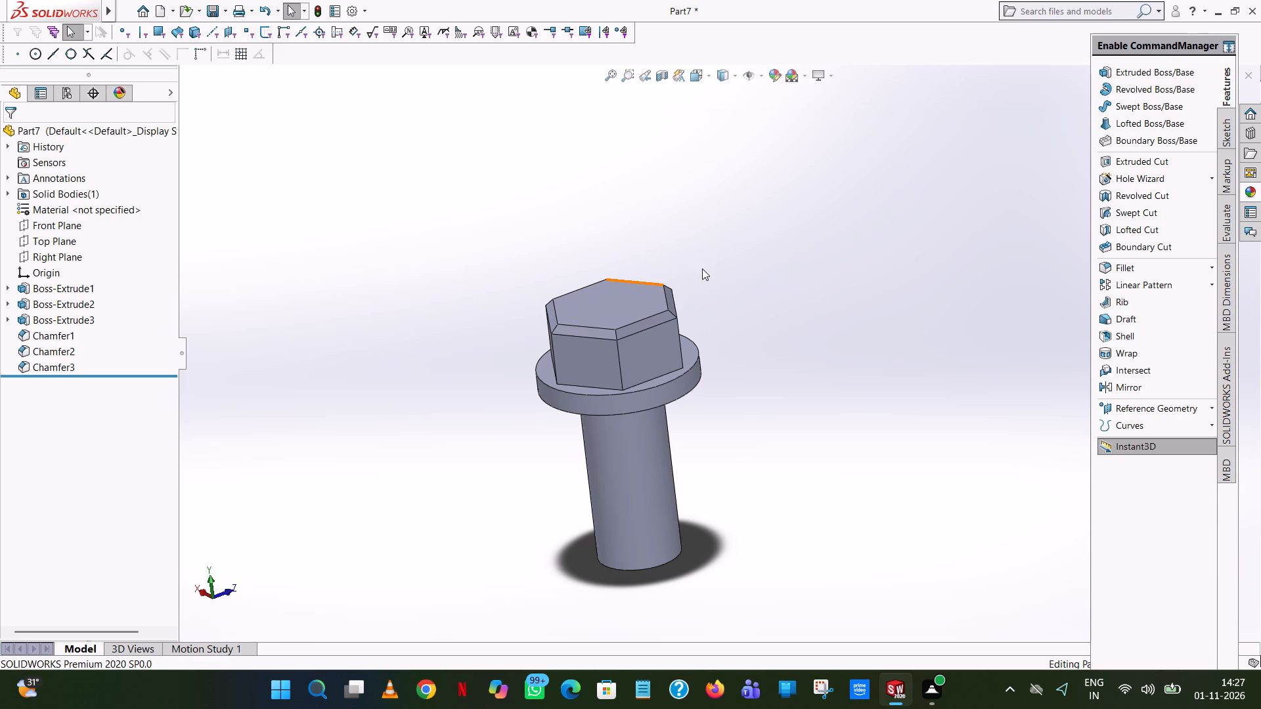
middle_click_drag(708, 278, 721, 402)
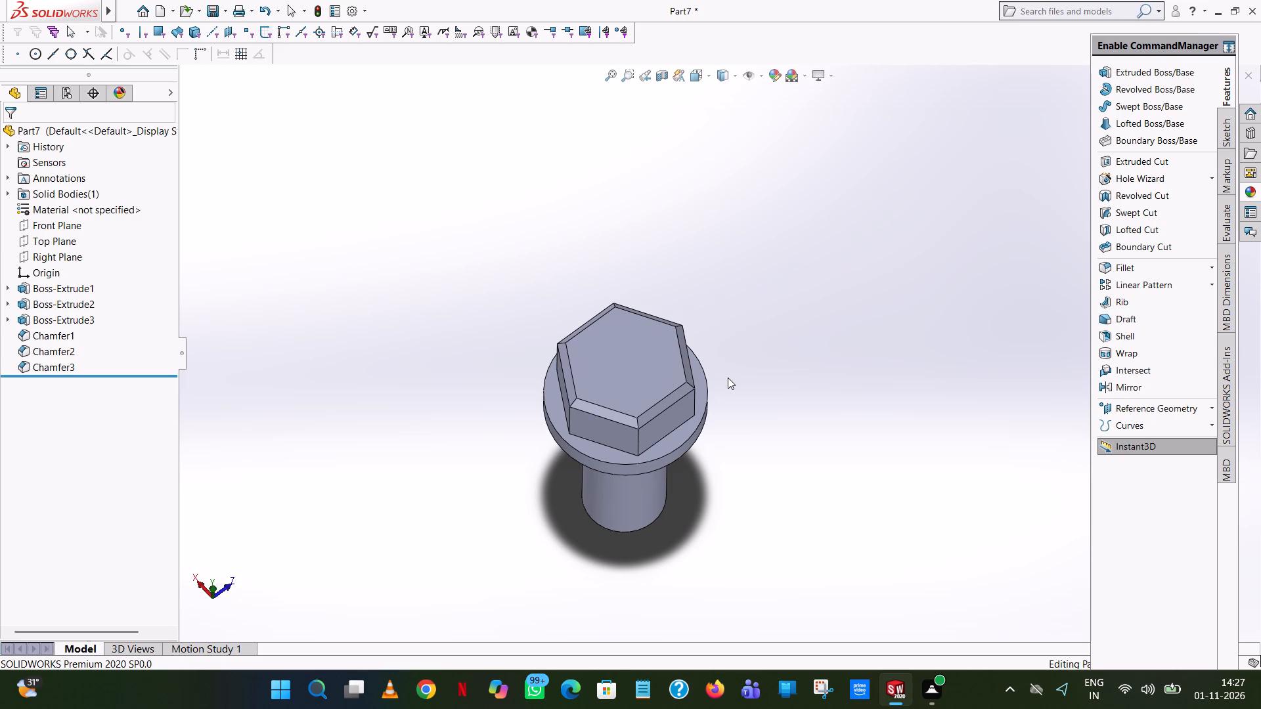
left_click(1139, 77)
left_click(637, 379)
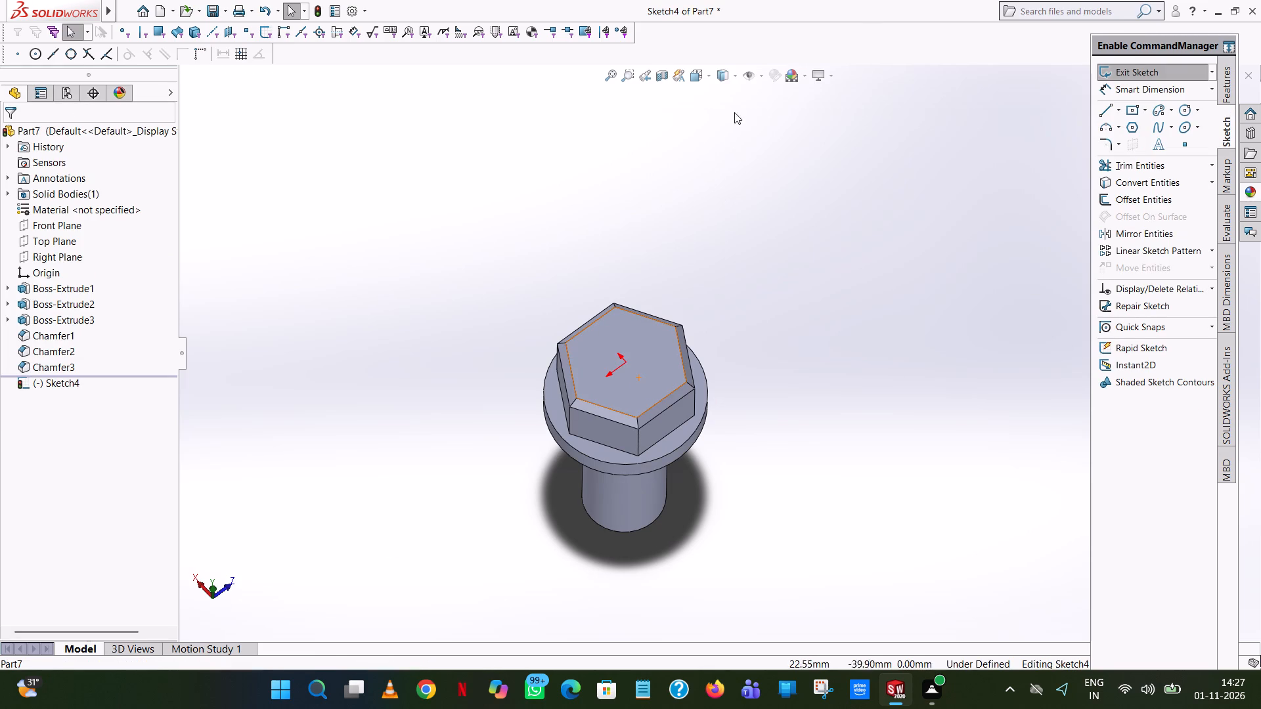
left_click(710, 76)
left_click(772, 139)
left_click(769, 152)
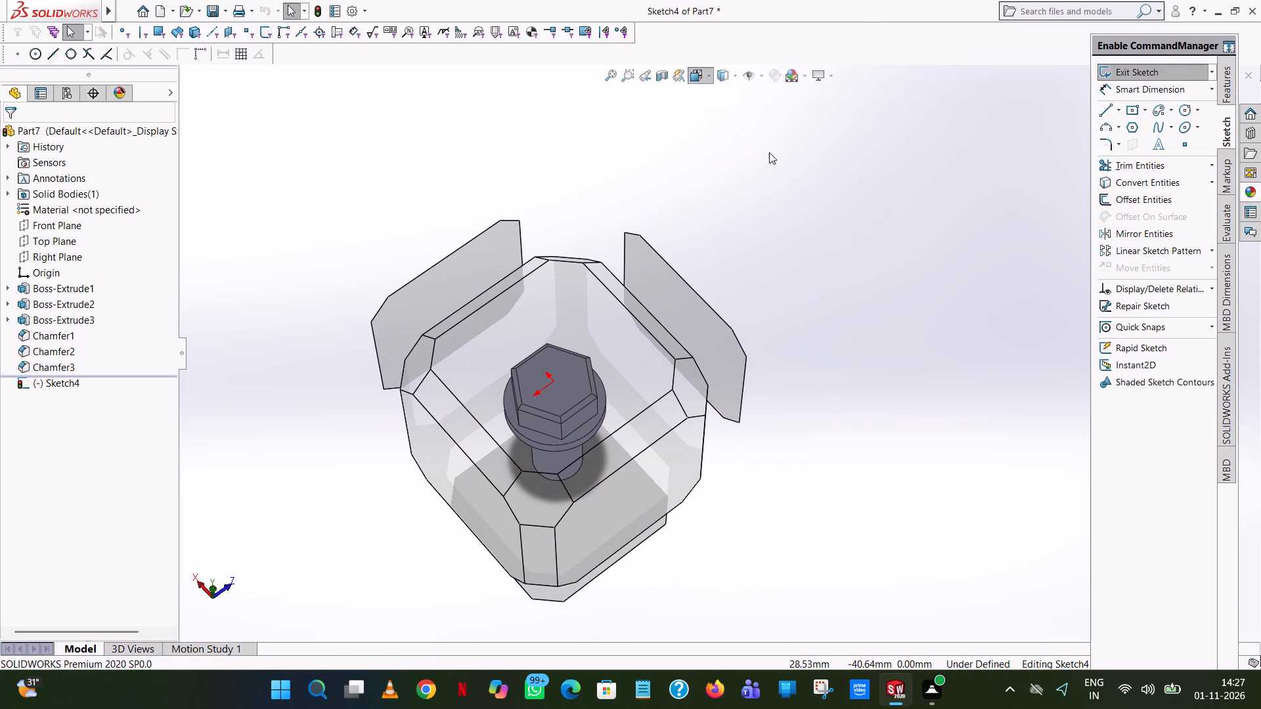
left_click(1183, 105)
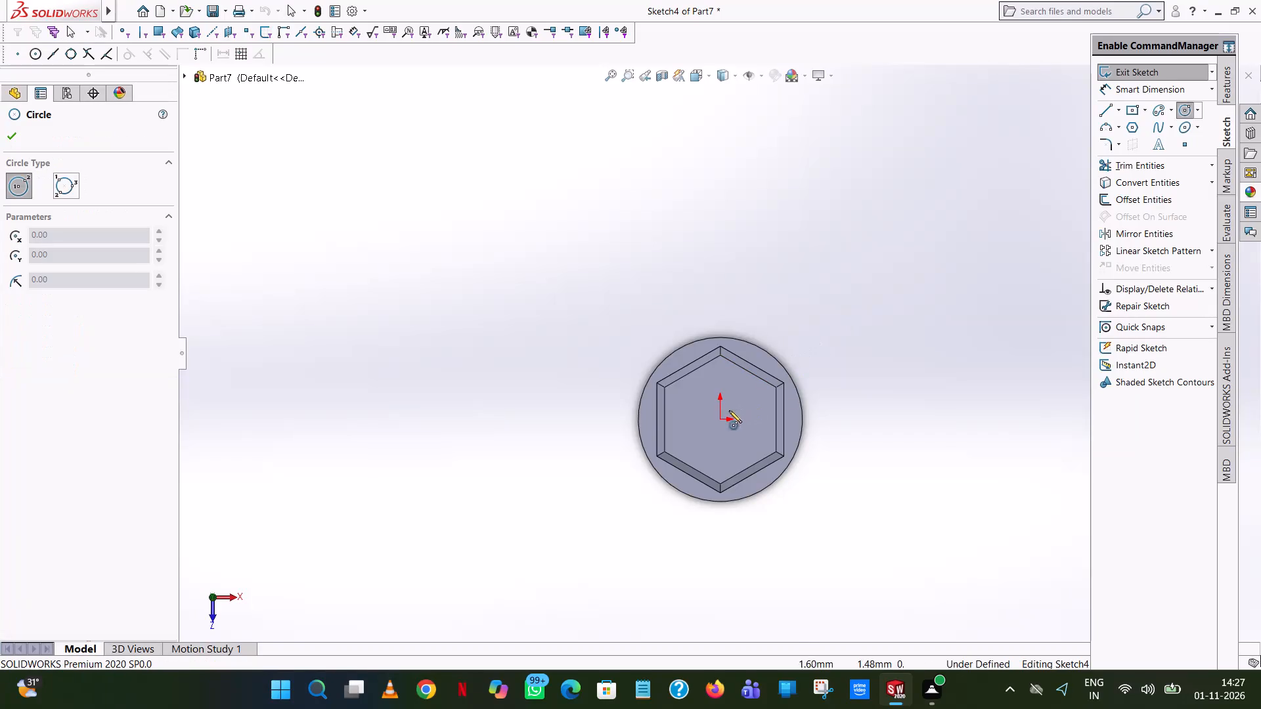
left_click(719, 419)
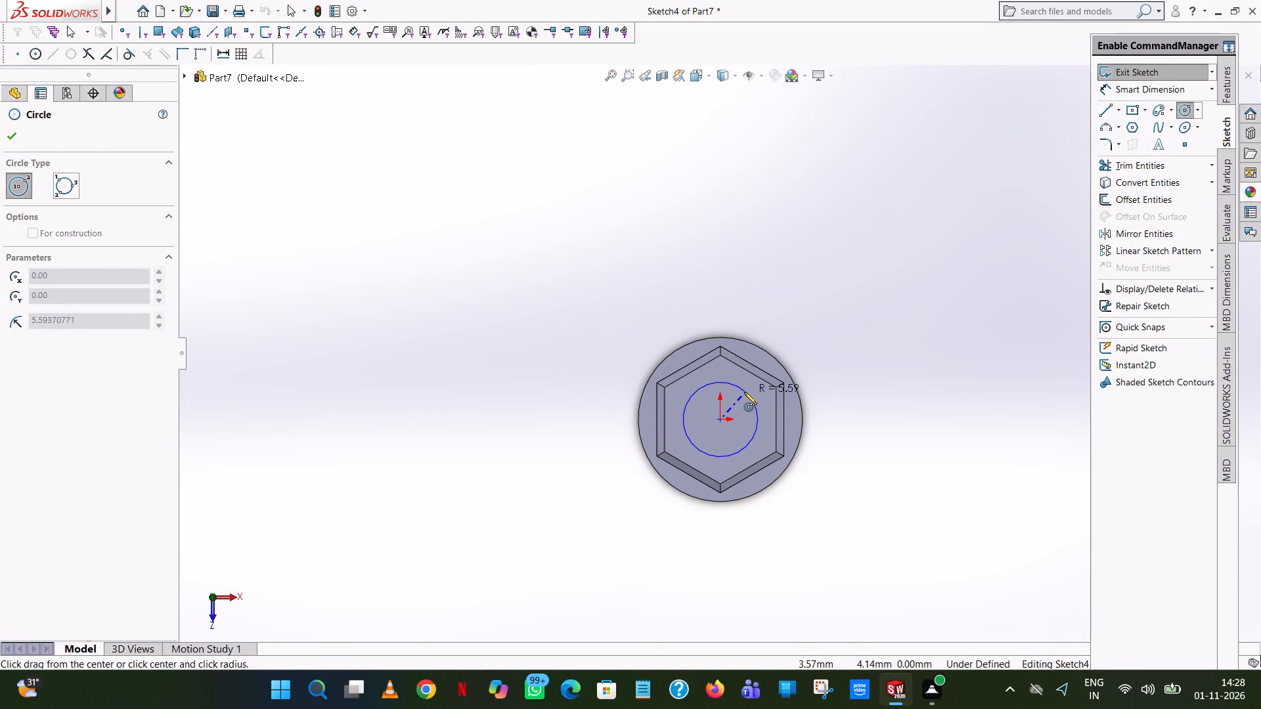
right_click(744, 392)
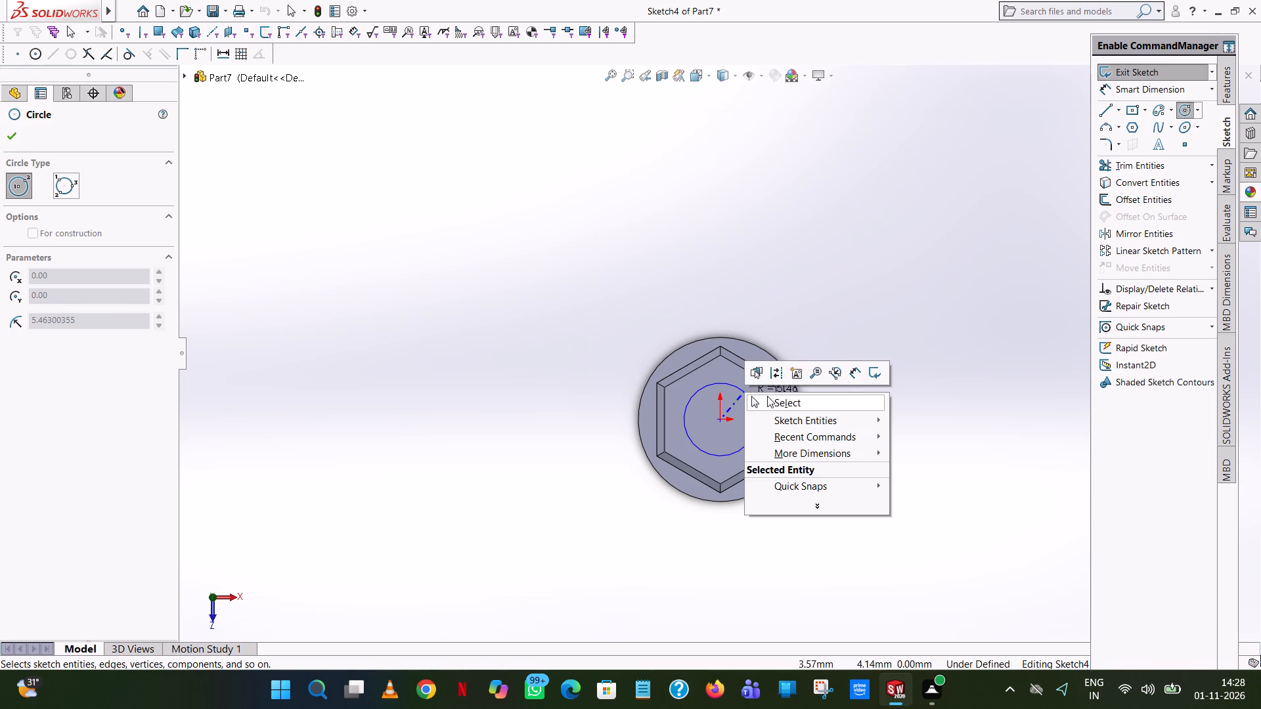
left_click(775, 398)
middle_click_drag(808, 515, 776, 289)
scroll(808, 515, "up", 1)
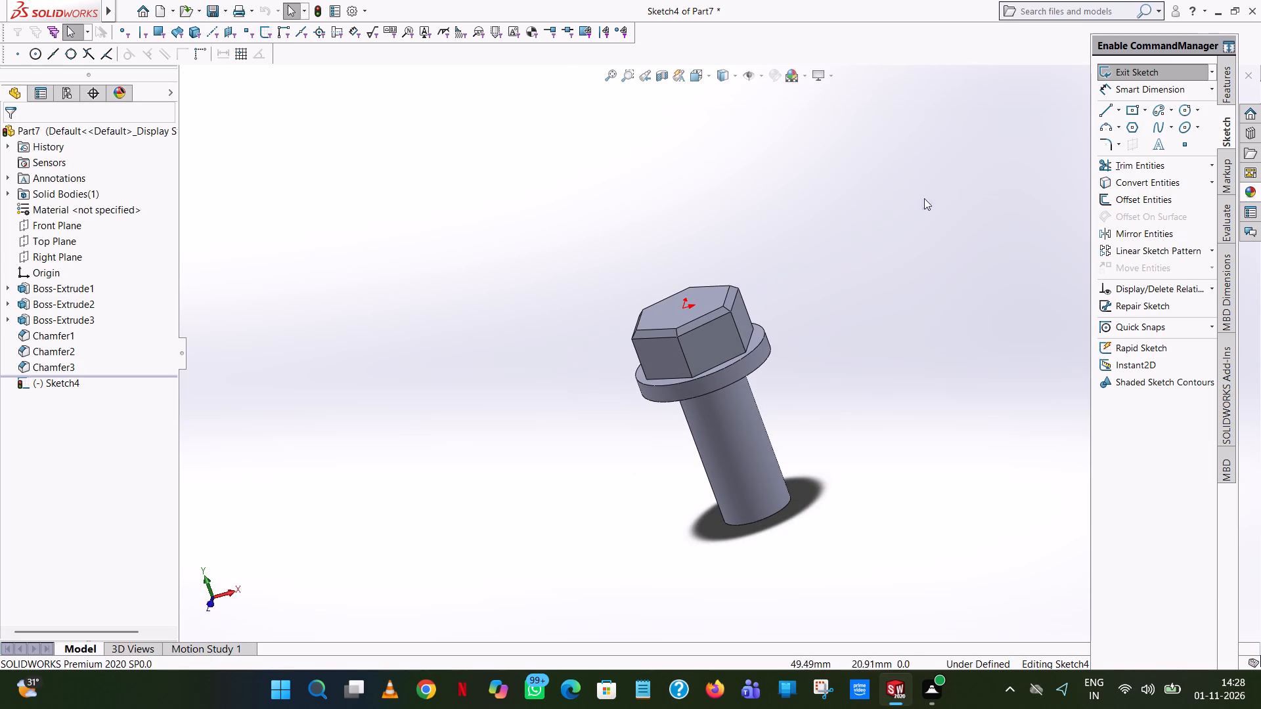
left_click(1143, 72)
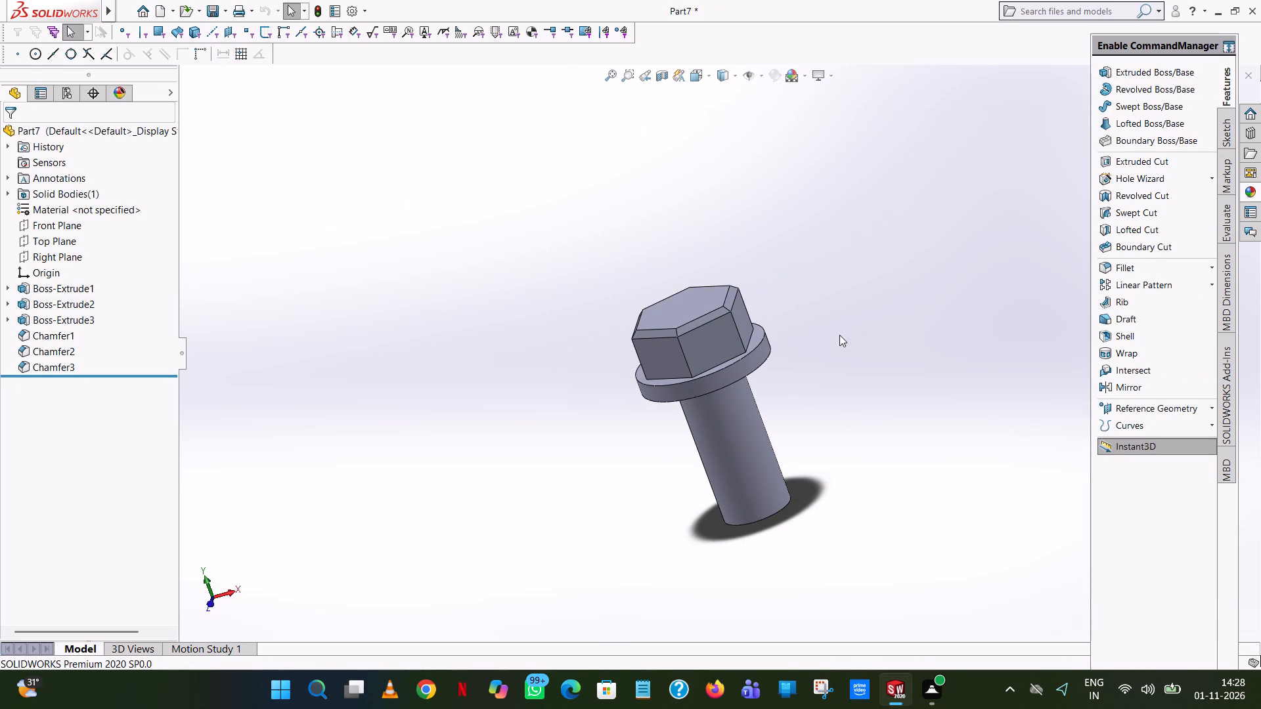
Apply the mid-grey colour from the standard swatches to the whole part's appearance.
middle_click_drag(841, 335, 943, 298)
scroll(895, 298, "up", 1)
right_click(732, 425)
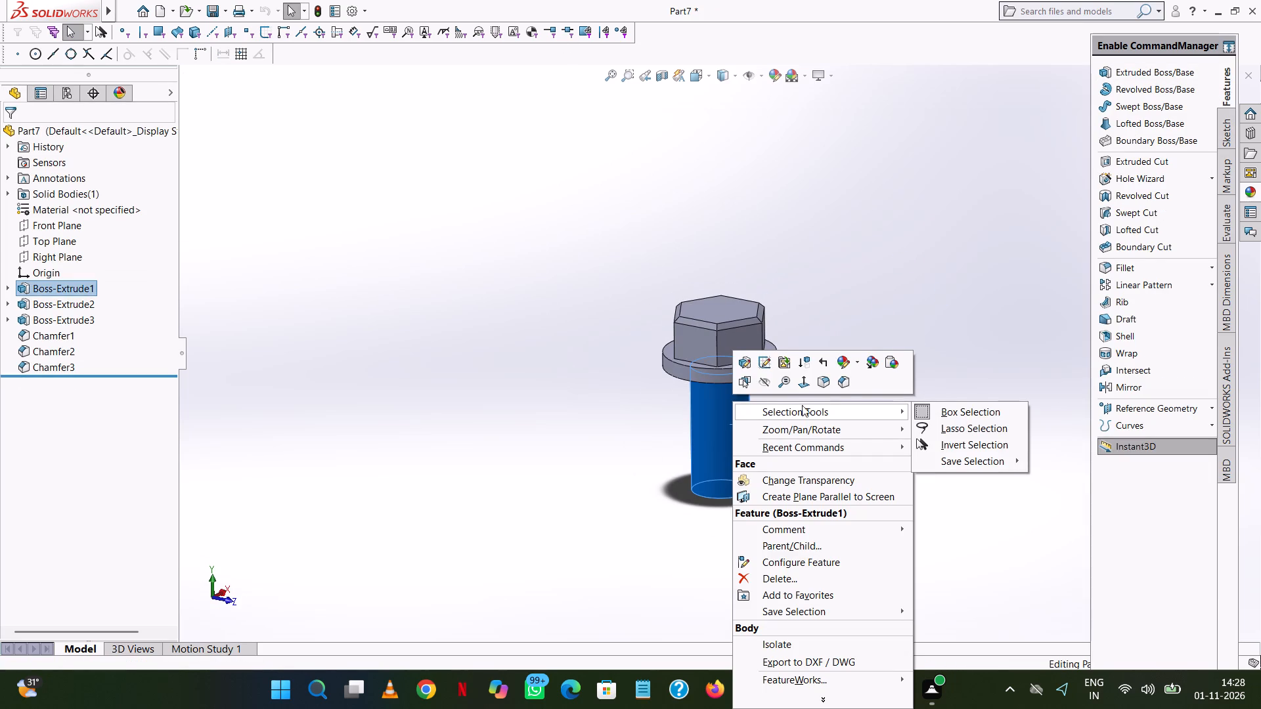
left_click(836, 361)
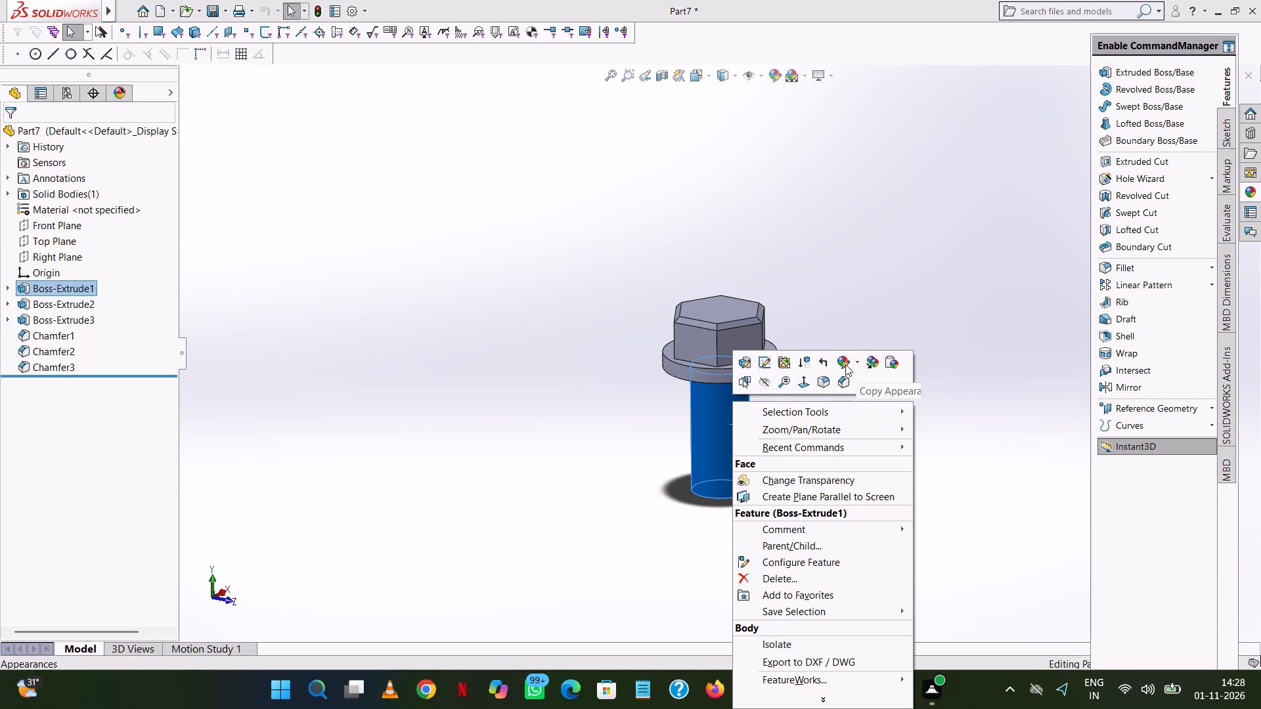
left_click(845, 364)
left_click(866, 437)
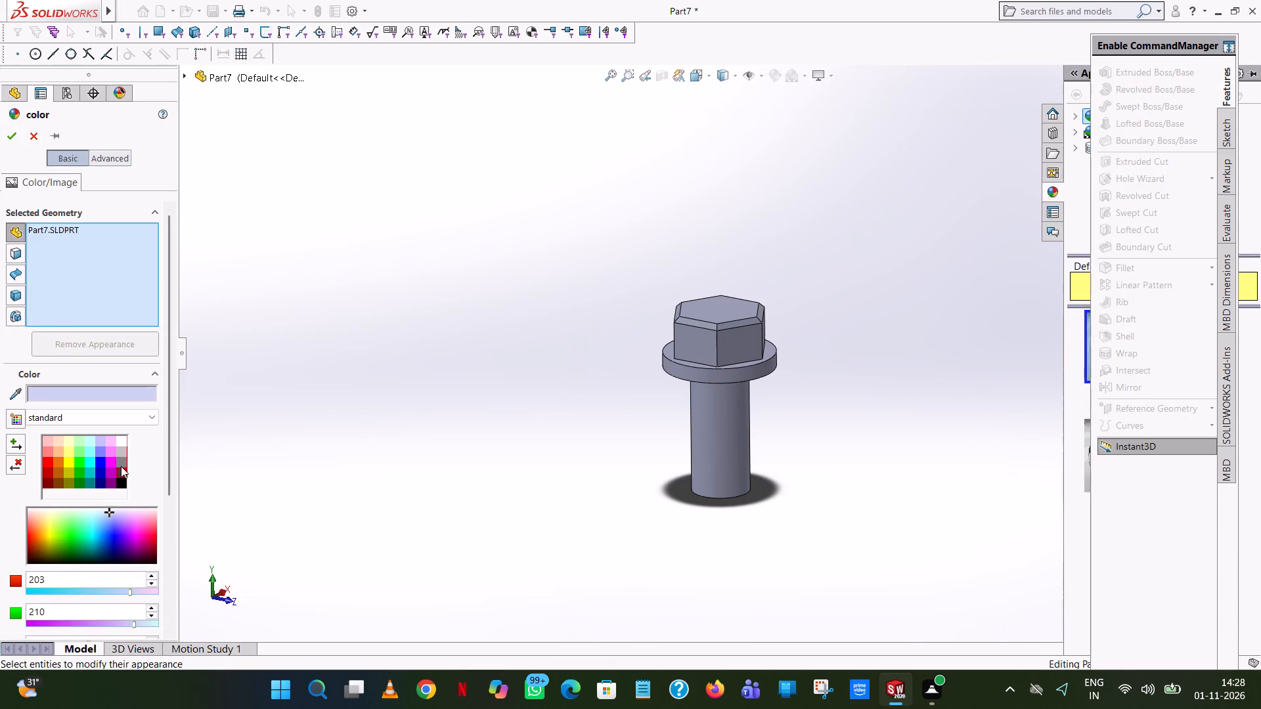
left_click(122, 465)
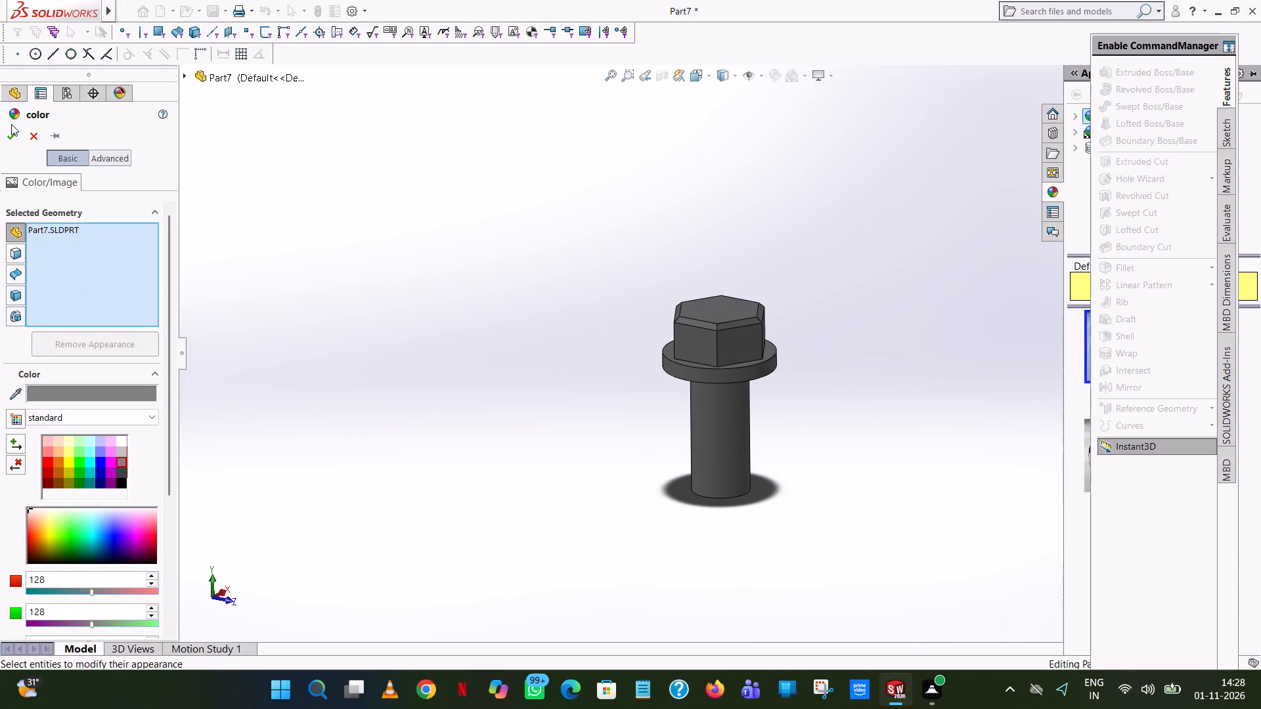
left_click(11, 133)
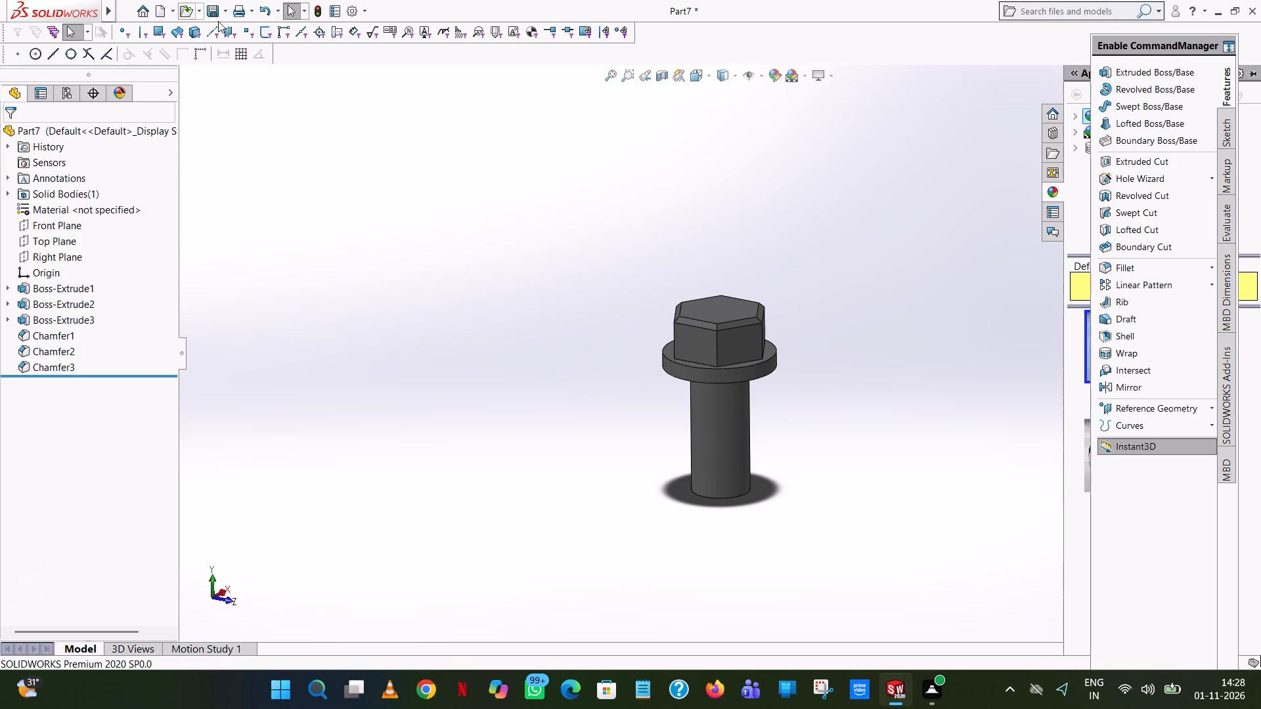
Save the part as "hexagonal bolt" in the water control valve folder.
left_click(213, 10)
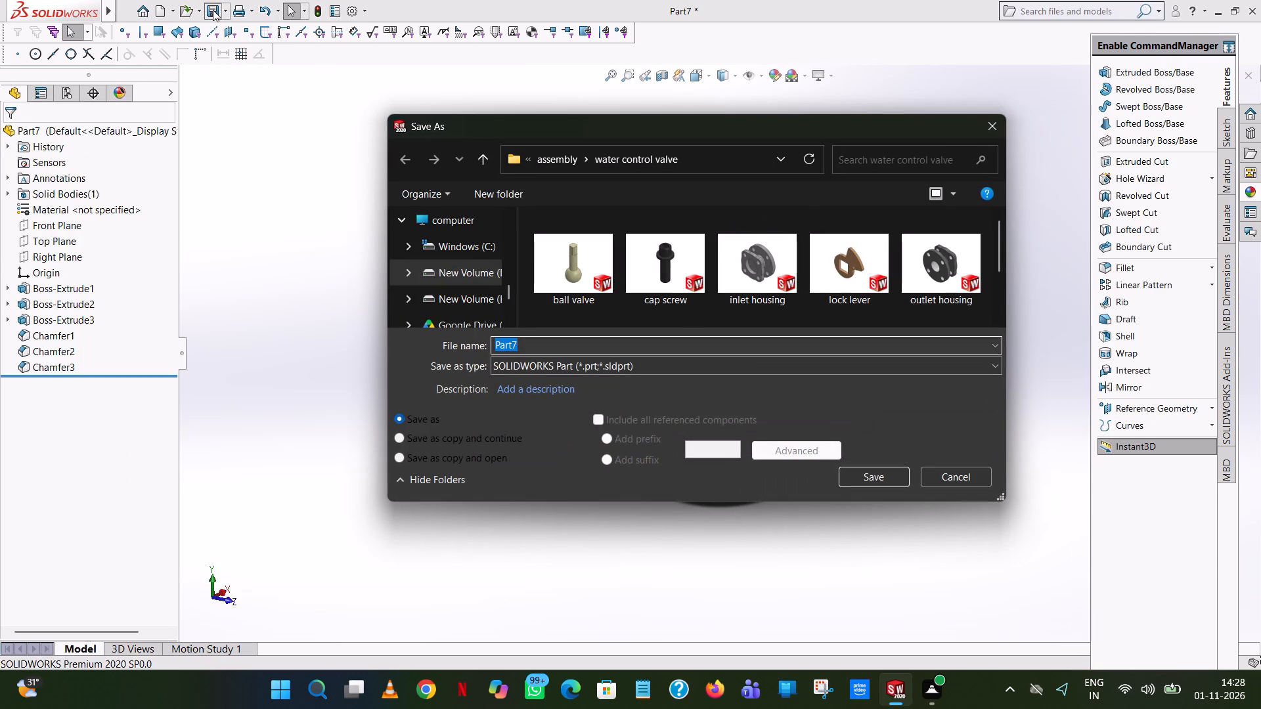
type("hexa")
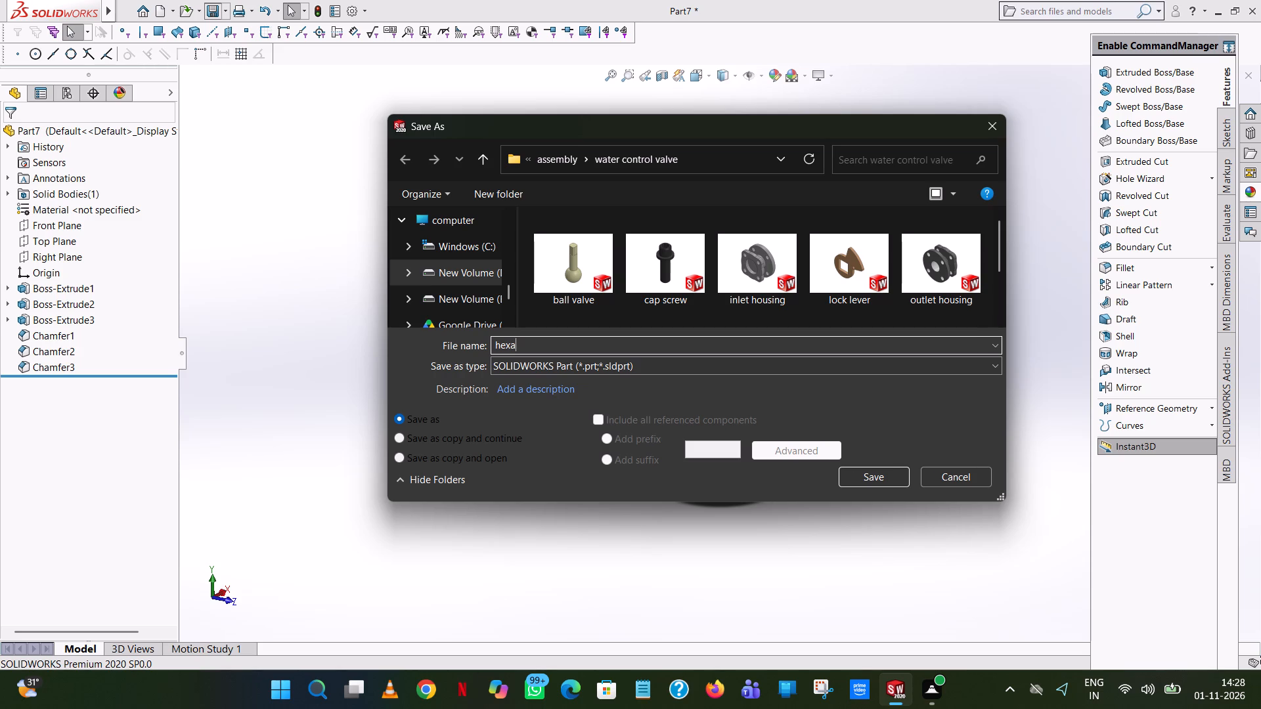
key("g")
type("ona")
type("l")
key("space")
key("b")
type("ol")
key("t")
left_click(875, 479)
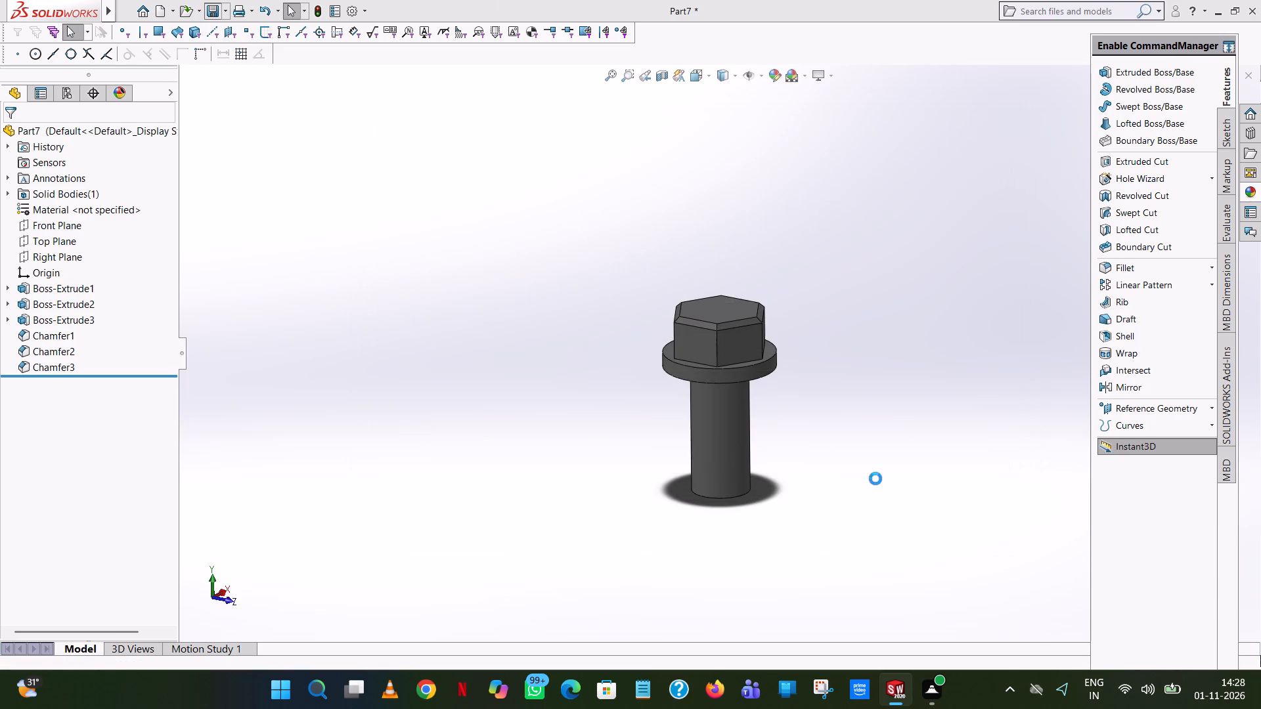
Export the hexagonal bolt as an Adobe PDF with the same name in the water control valve folder.
left_click(223, 5)
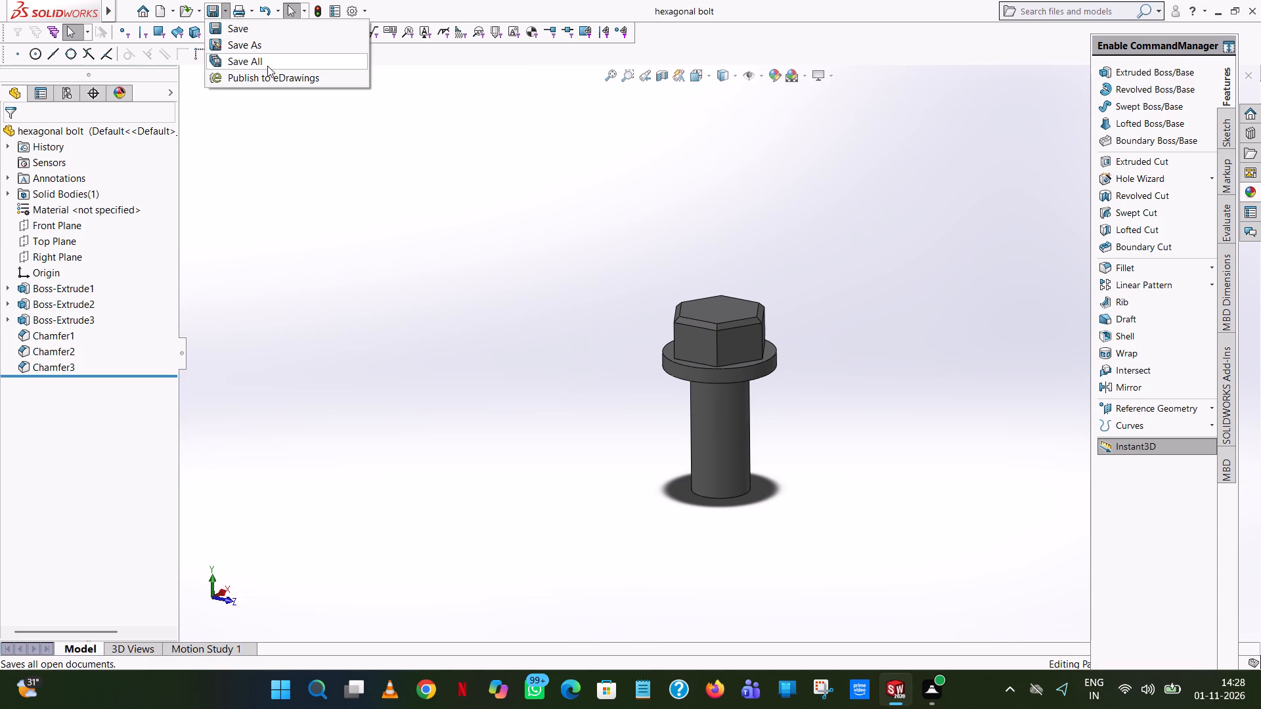
left_click(267, 45)
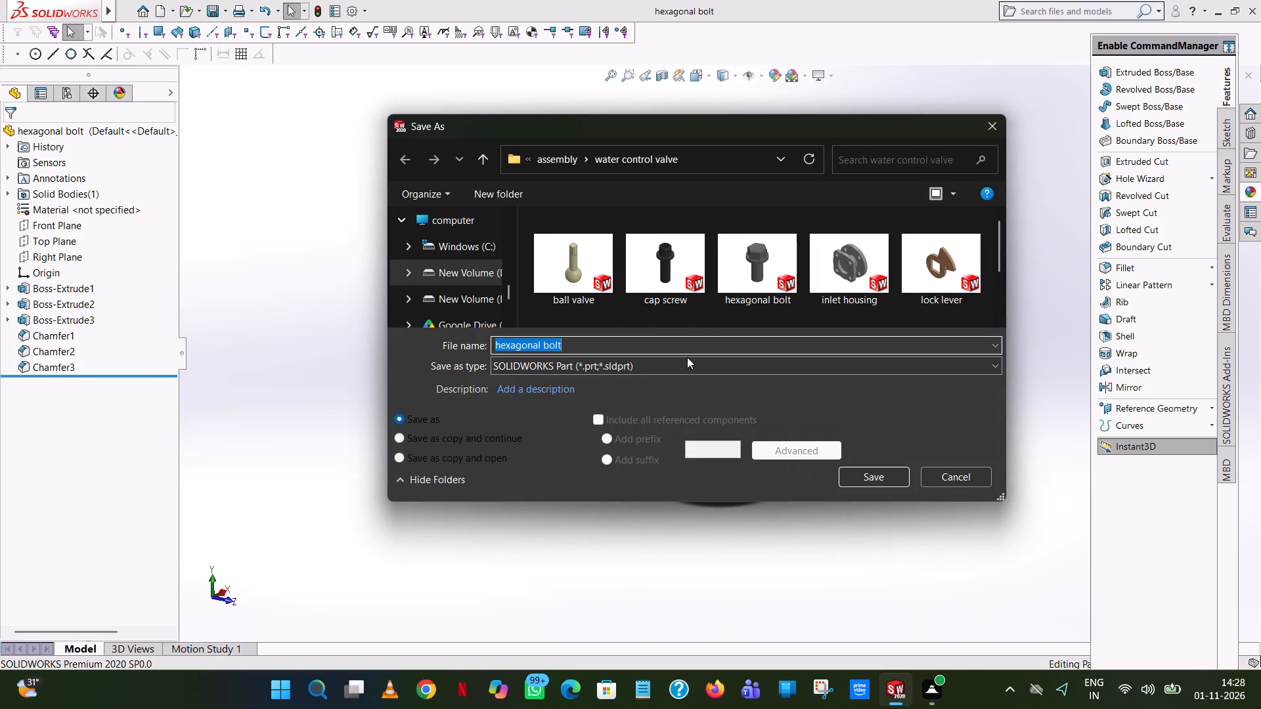
left_click(686, 362)
left_click(634, 97)
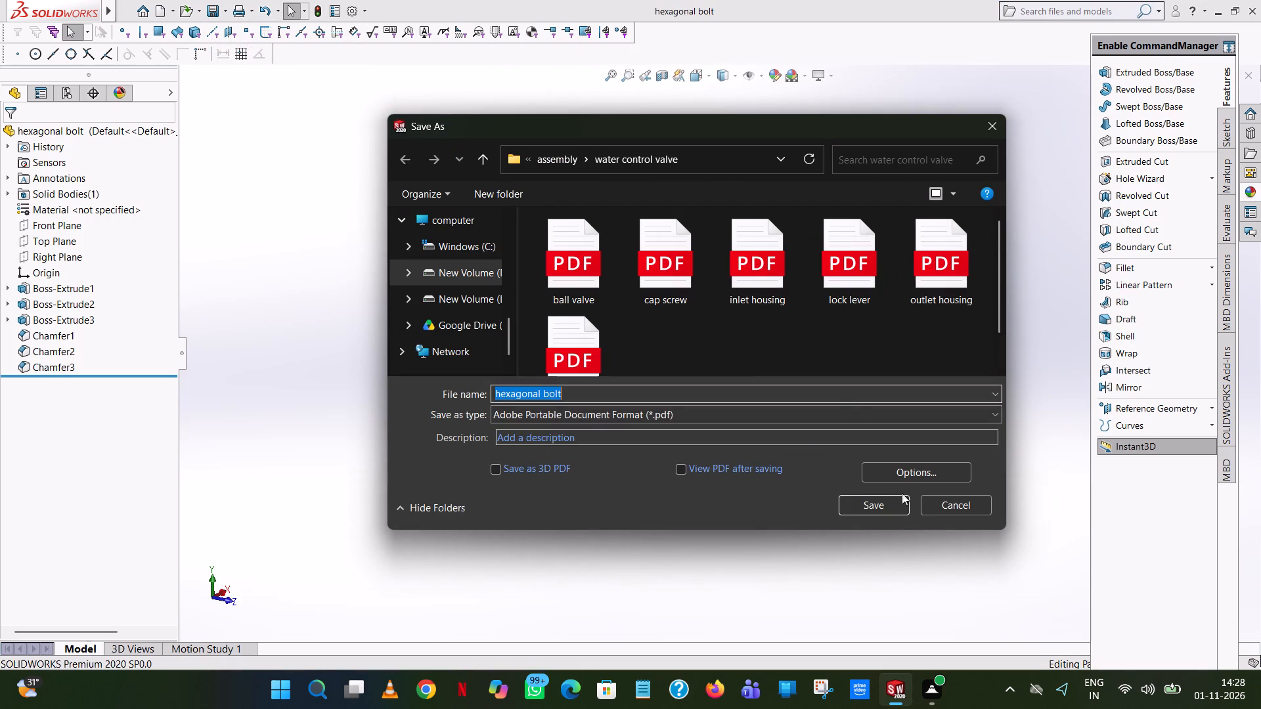
left_click(867, 508)
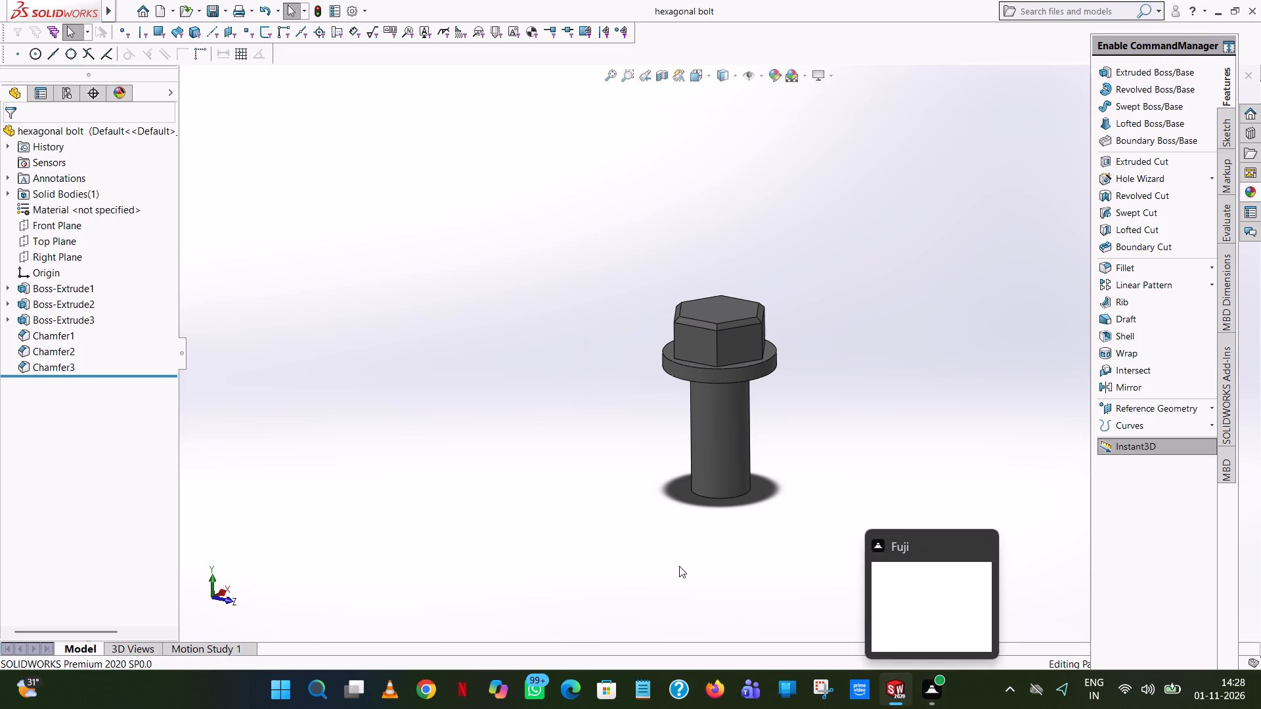
Create a new part document for the next valve component.
left_click(161, 10)
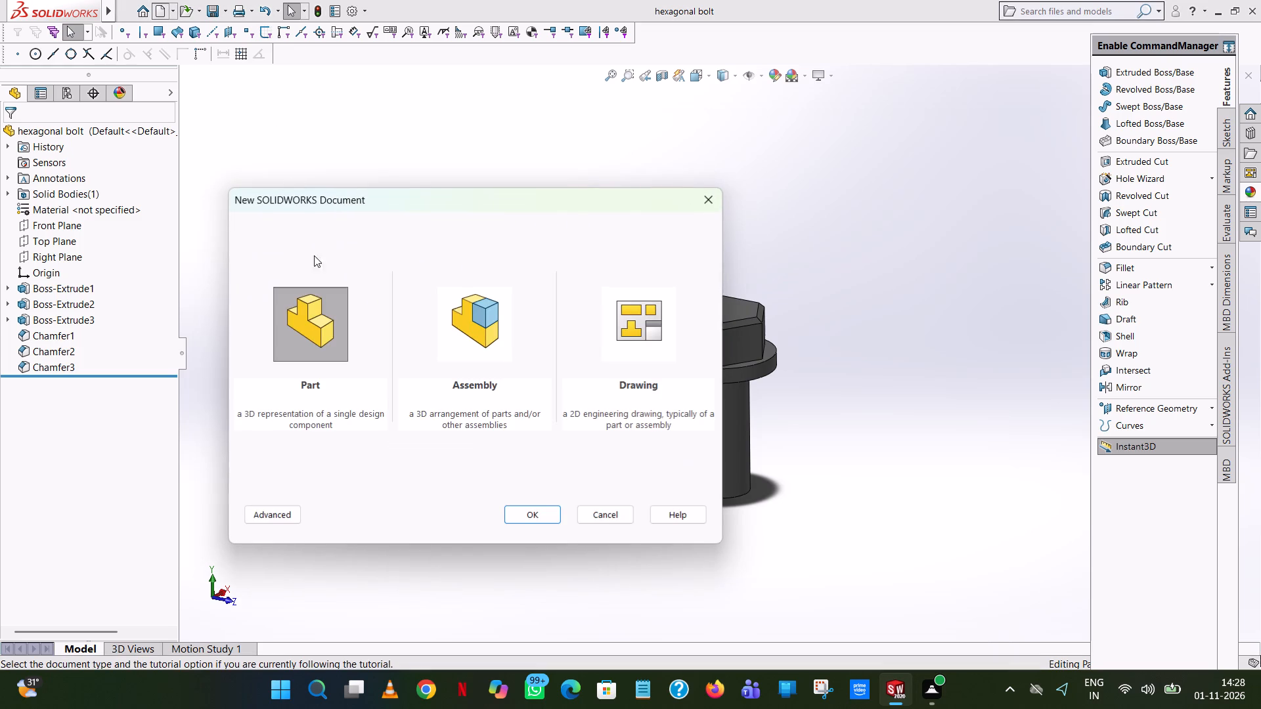
double_click(301, 296)
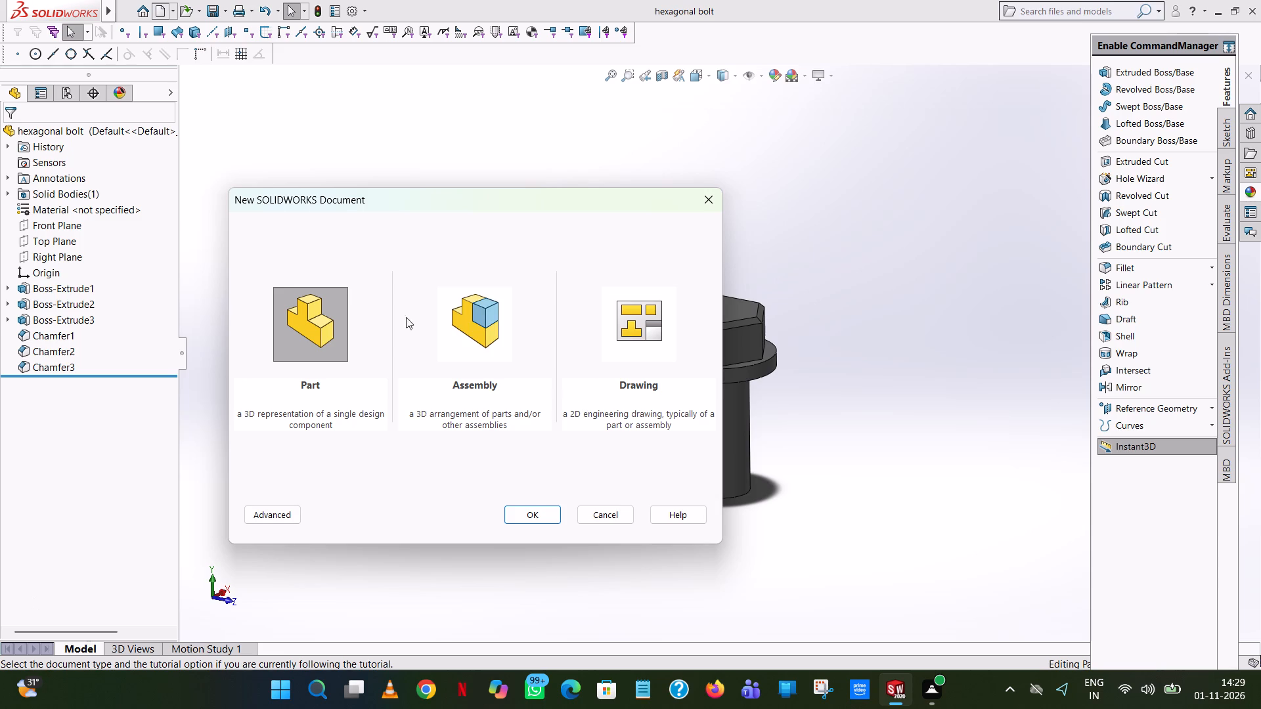
double_click(294, 328)
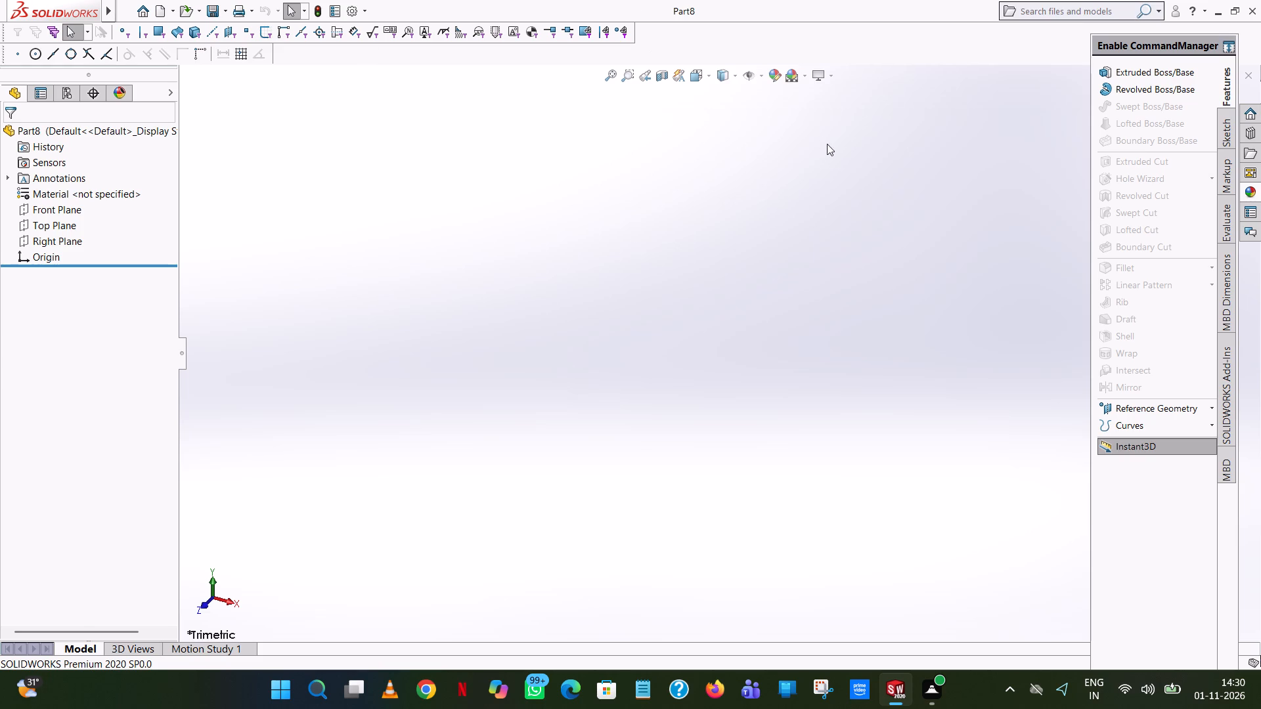
Open a sketch on the Front Plane and begin a line profile from the origin.
left_click(52, 211)
left_click(62, 187)
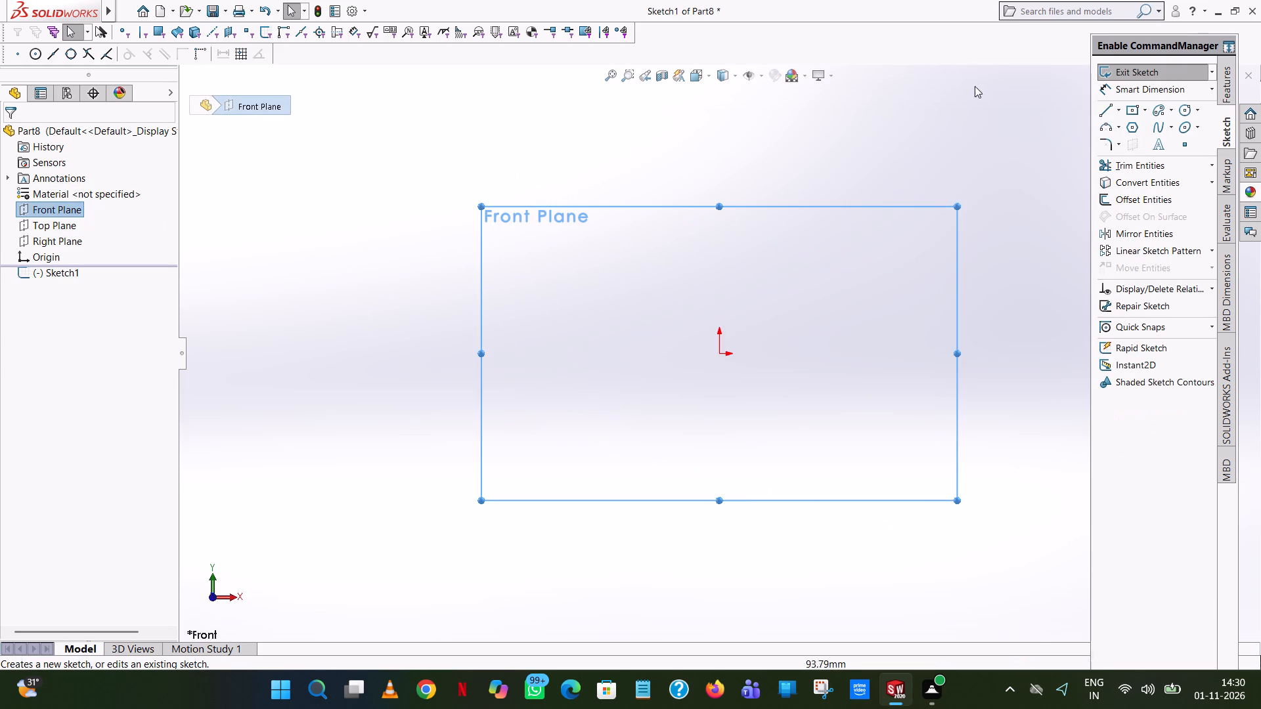
left_click(1106, 109)
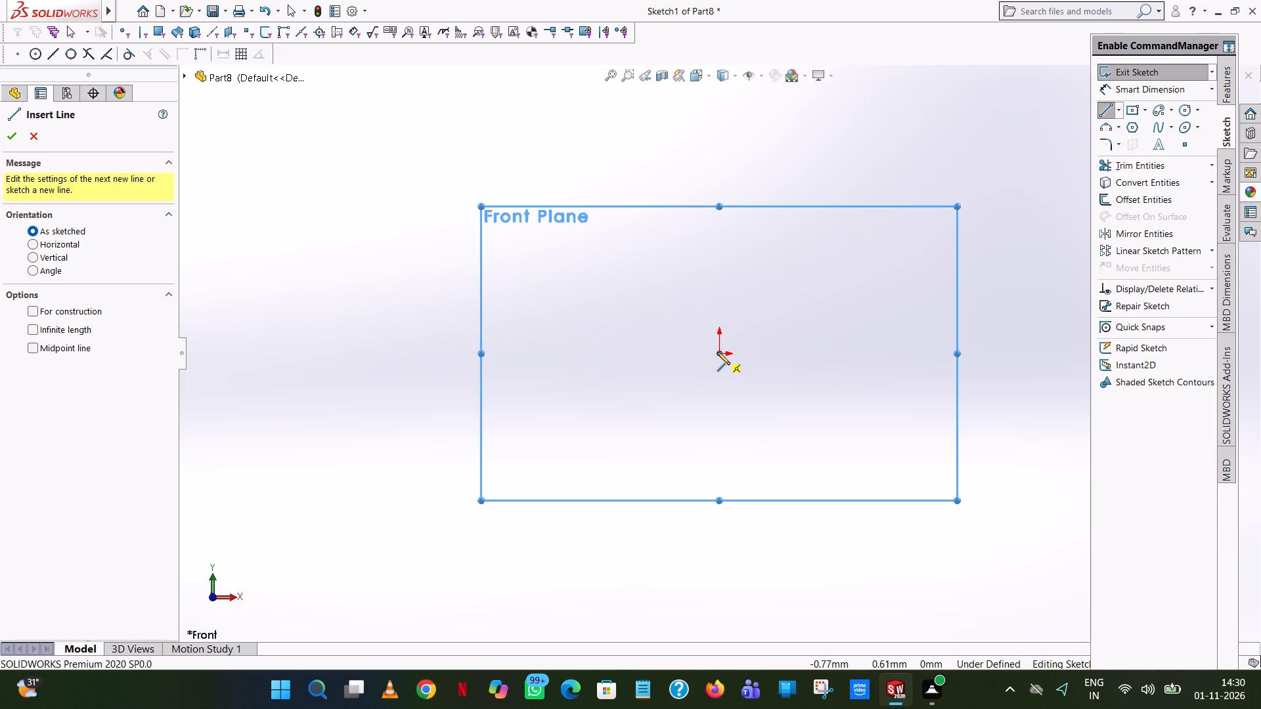
left_click(717, 352)
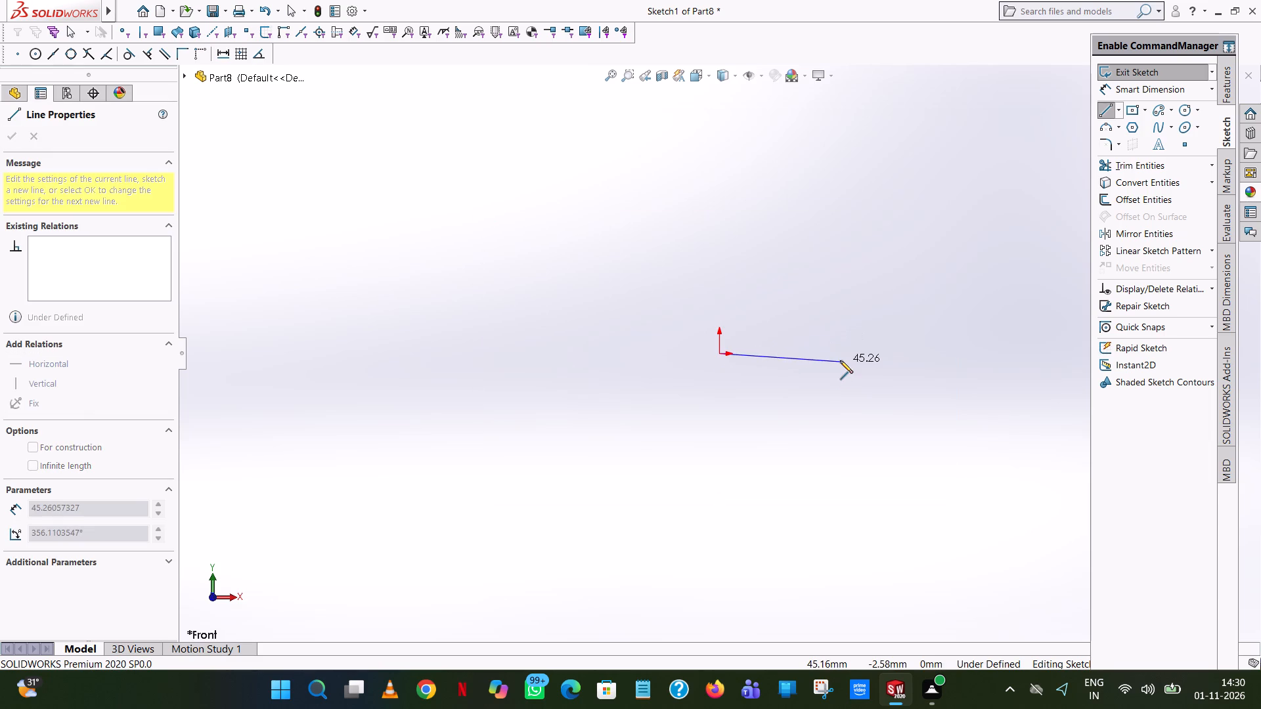
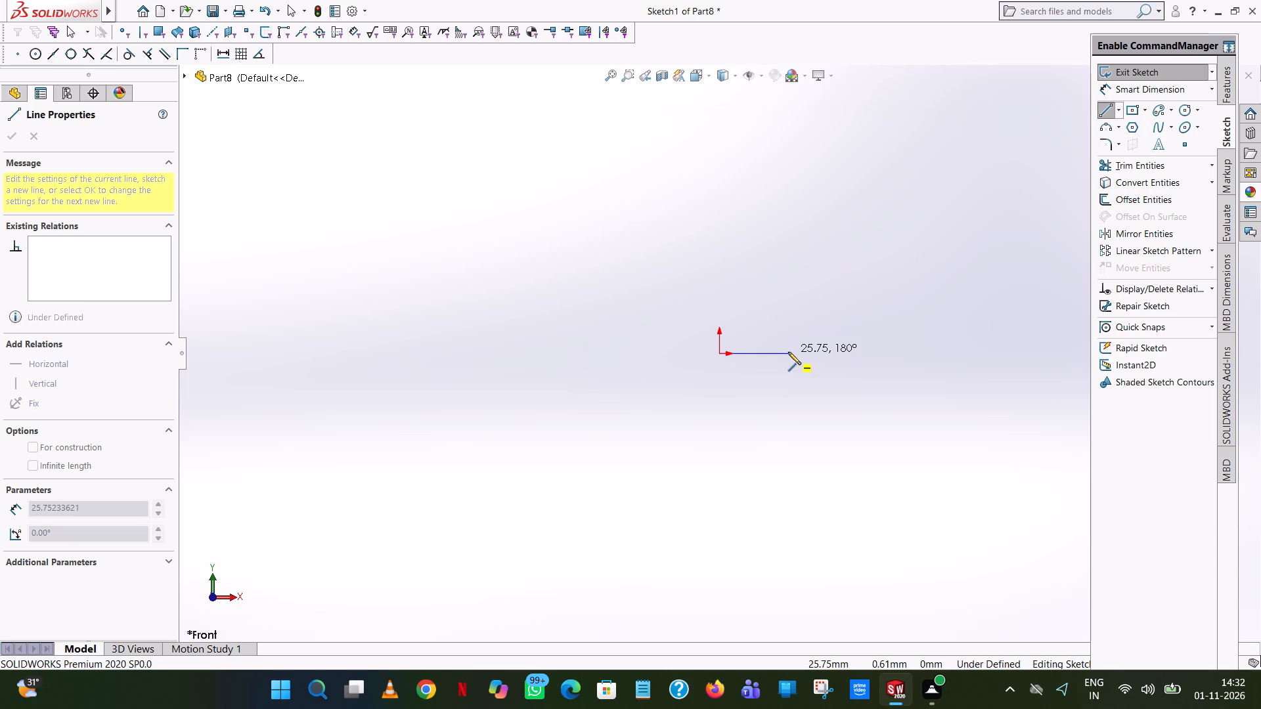
Complete the horizontal line from the origin with a length of 44 mm and end the line chain.
left_click(788, 352)
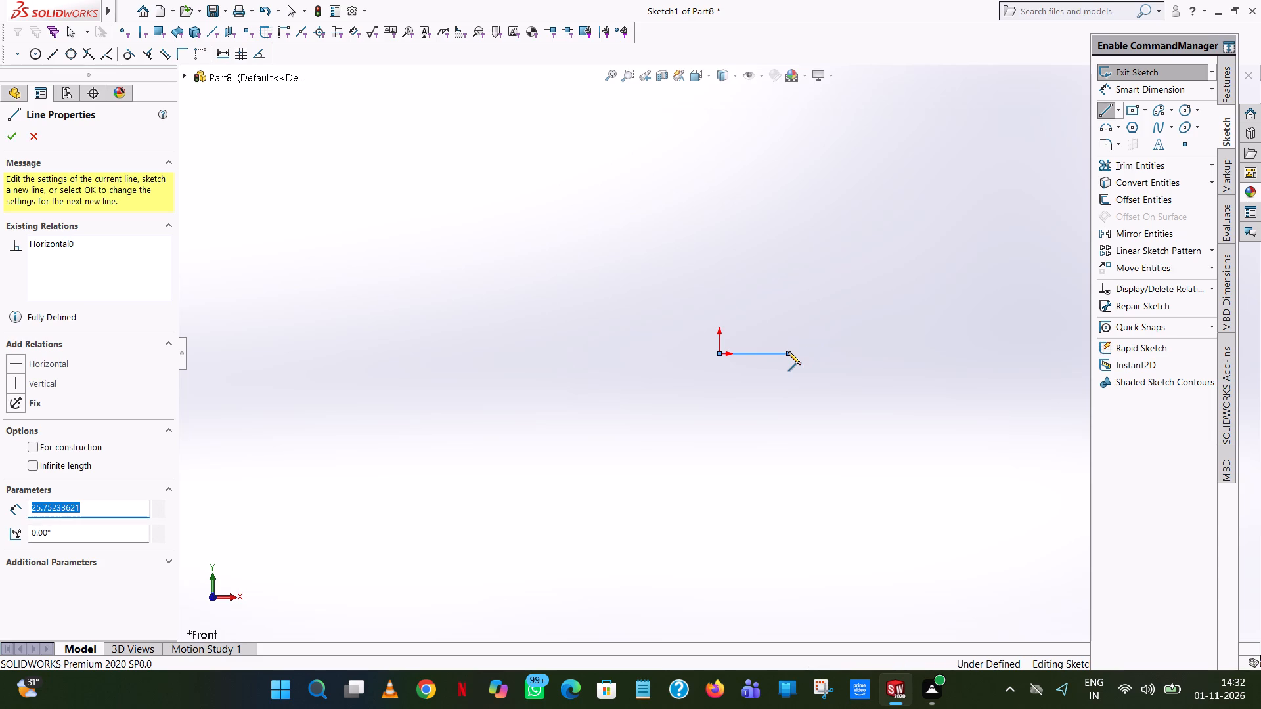
type("44")
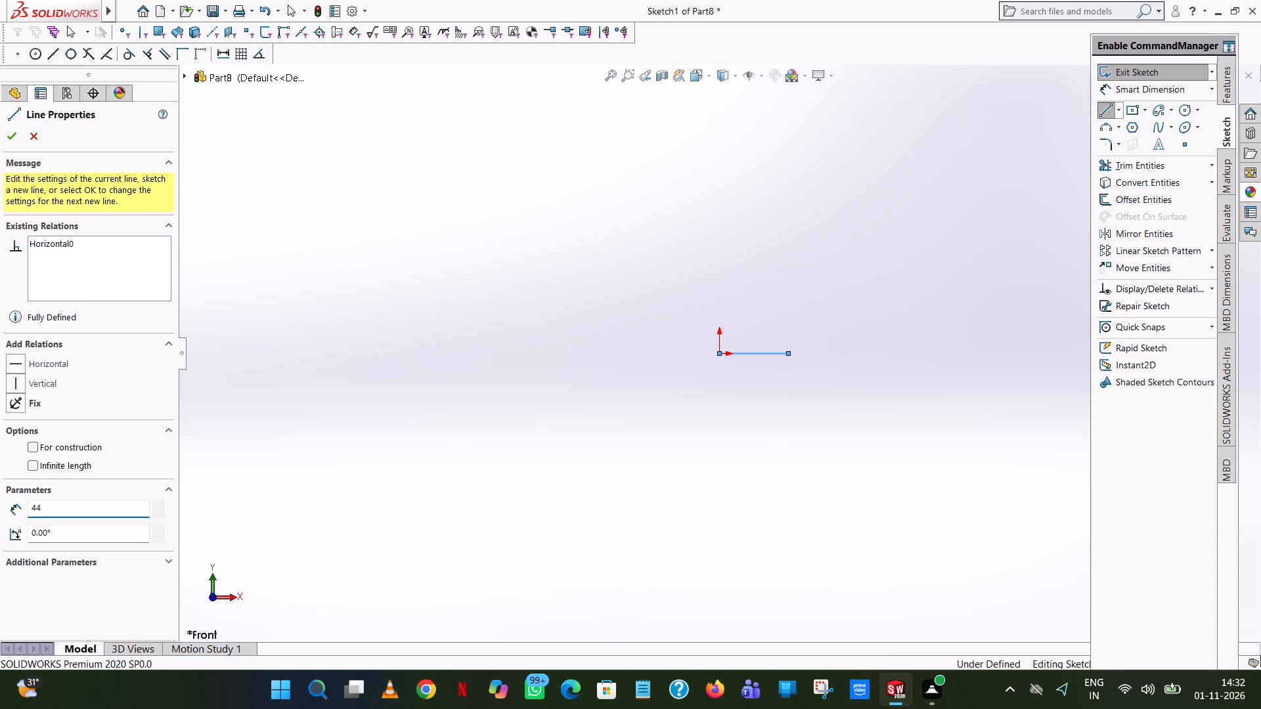
key("Return")
right_click(794, 330)
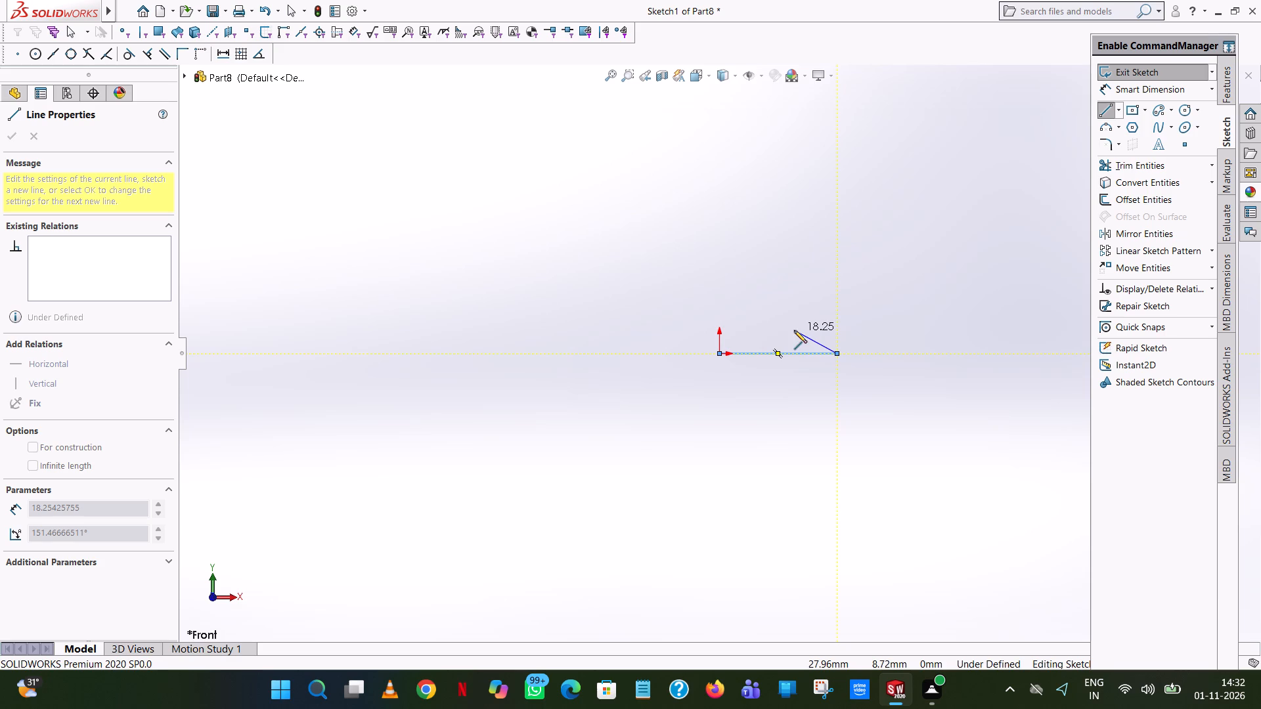
left_click(845, 338)
left_click(874, 274)
Sketch a 22 mm radius circle centred on the line's midpoint and passing through the line's endpoint.
scroll(801, 395, "down", 1)
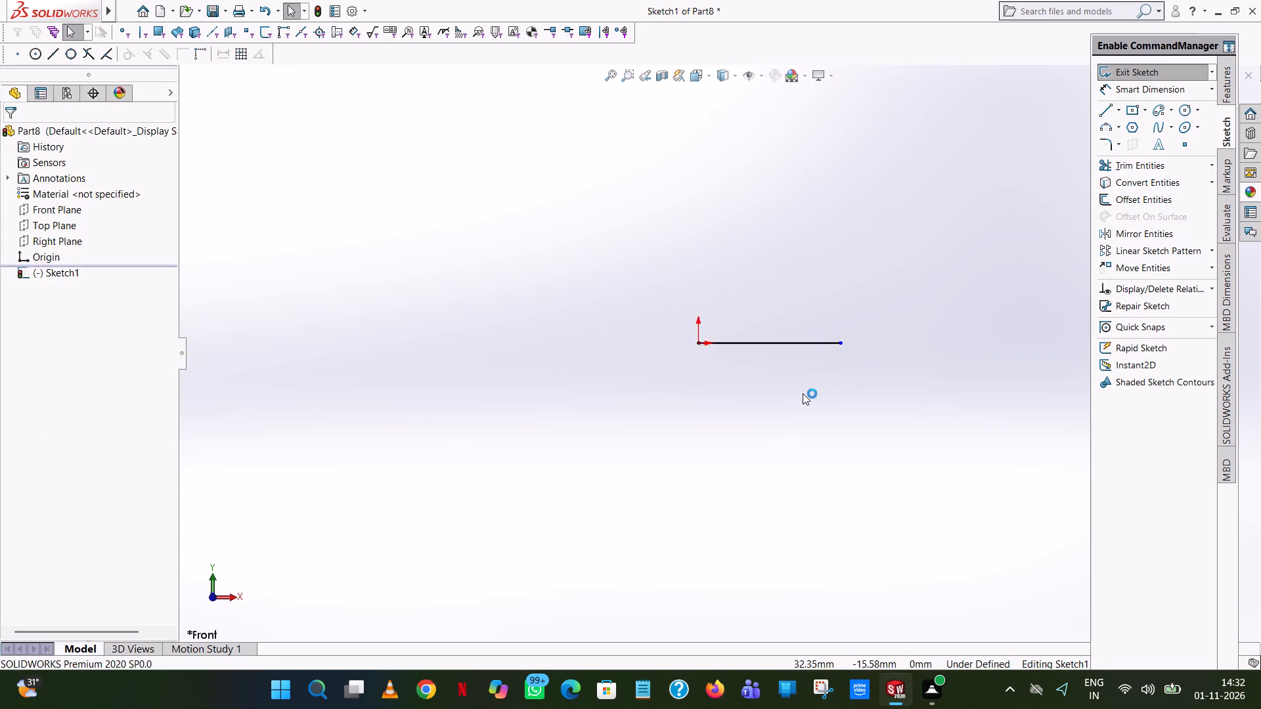
scroll(803, 393, "down", 2)
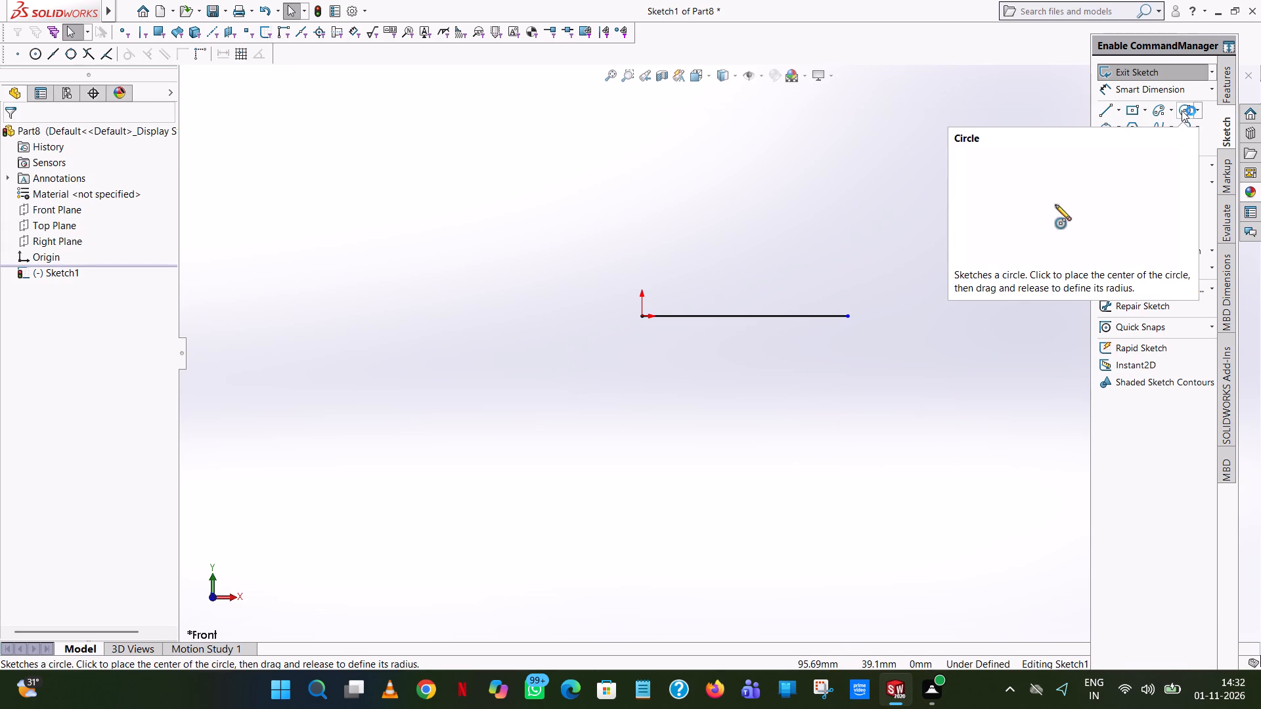
left_click(1182, 110)
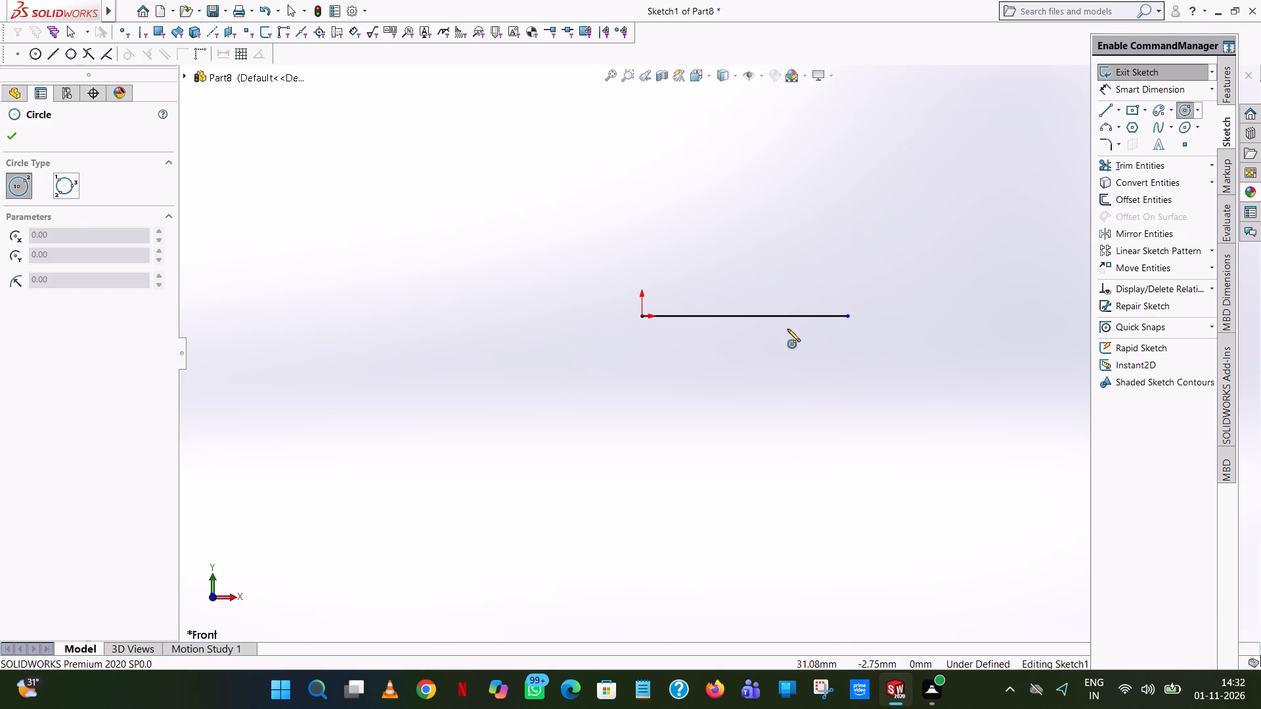
left_click(745, 315)
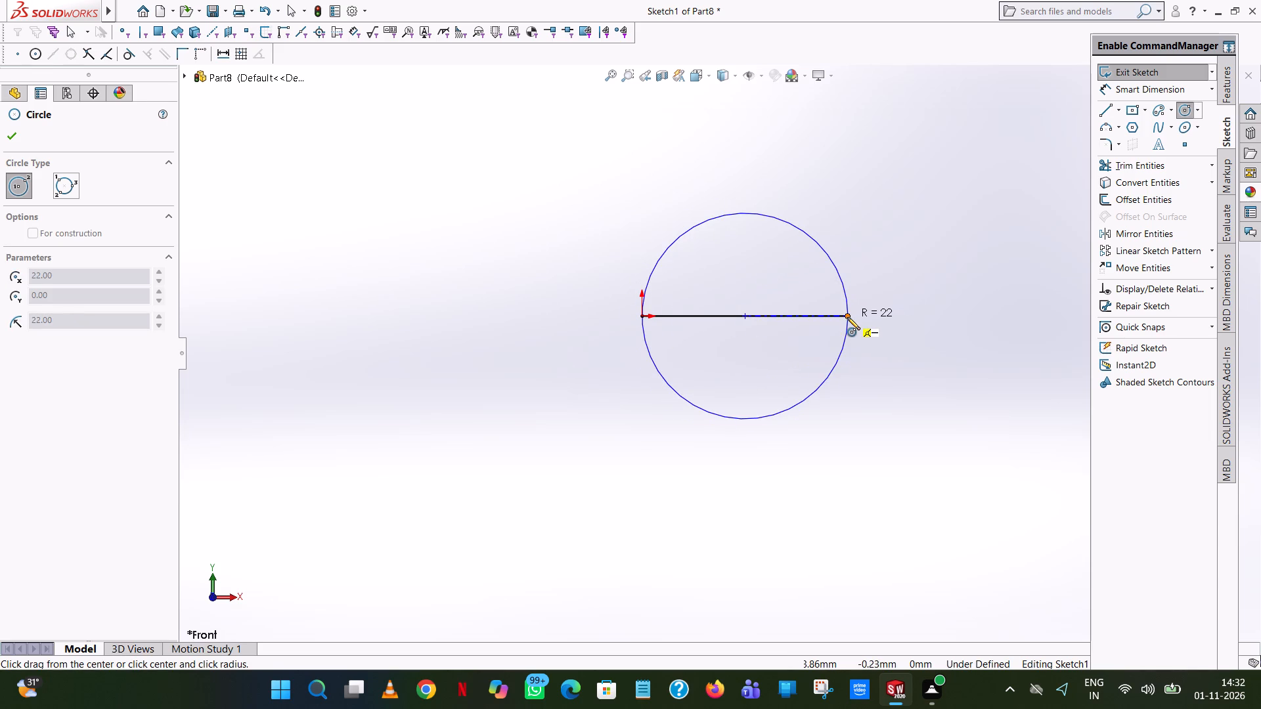
left_click(847, 317)
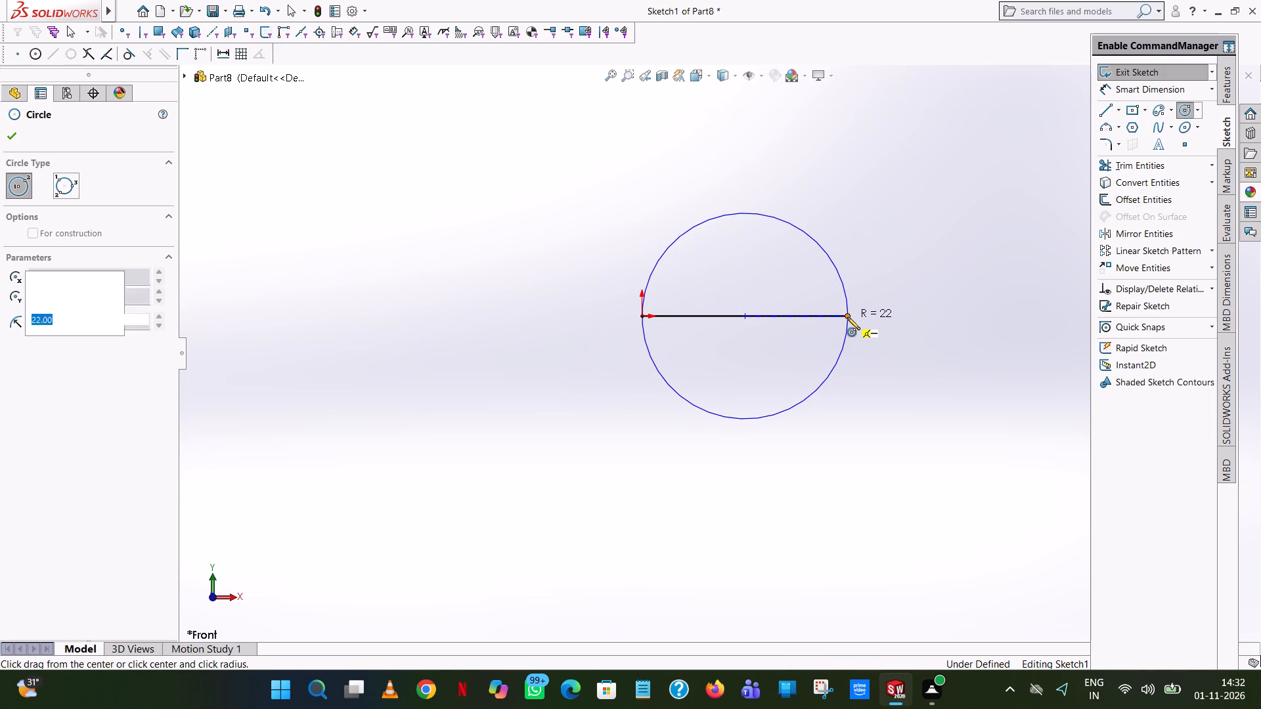
right_click(847, 317)
left_click(894, 324)
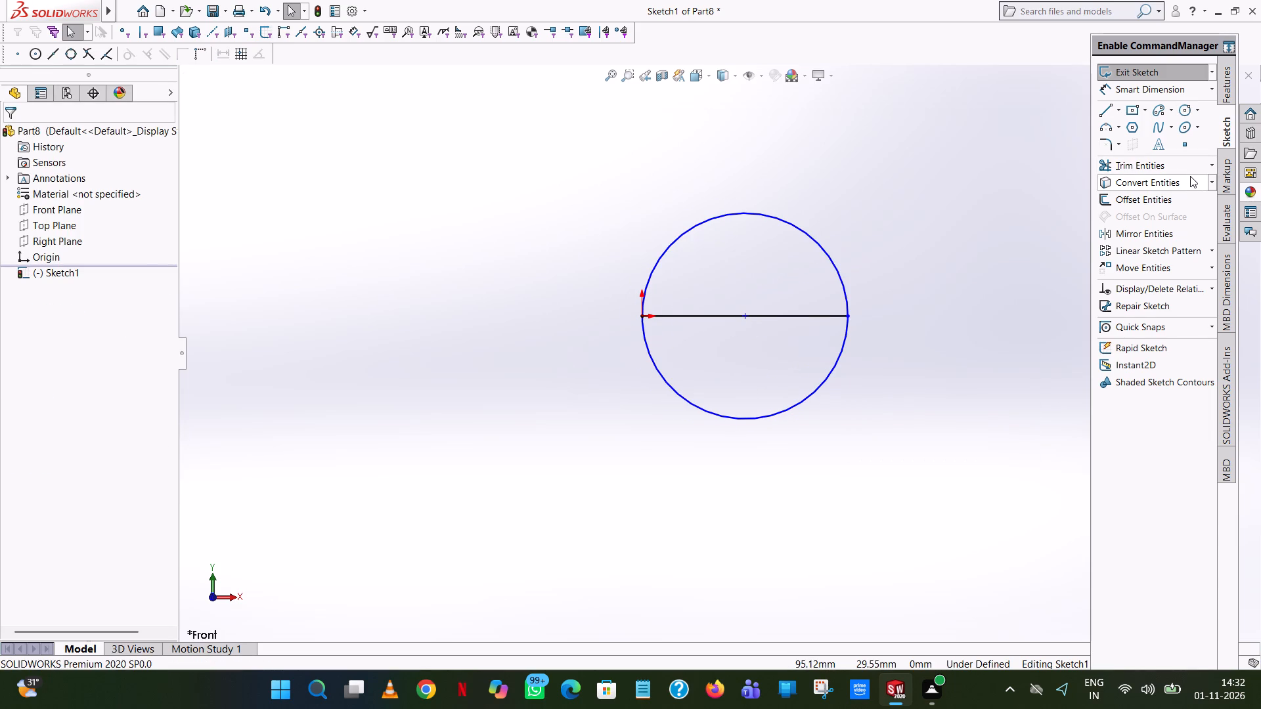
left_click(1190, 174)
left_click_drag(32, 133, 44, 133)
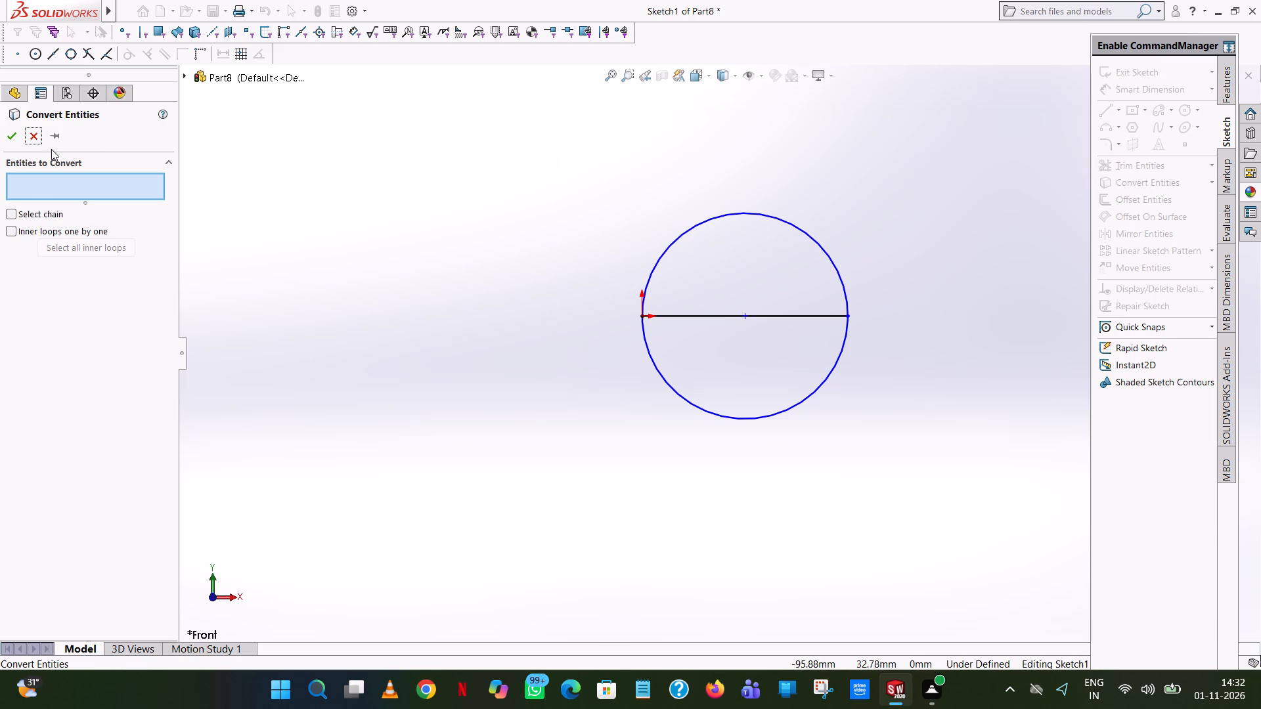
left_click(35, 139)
Trim away the upper half of the circle, leaving a closed lower semicircle profile.
left_click(1111, 164)
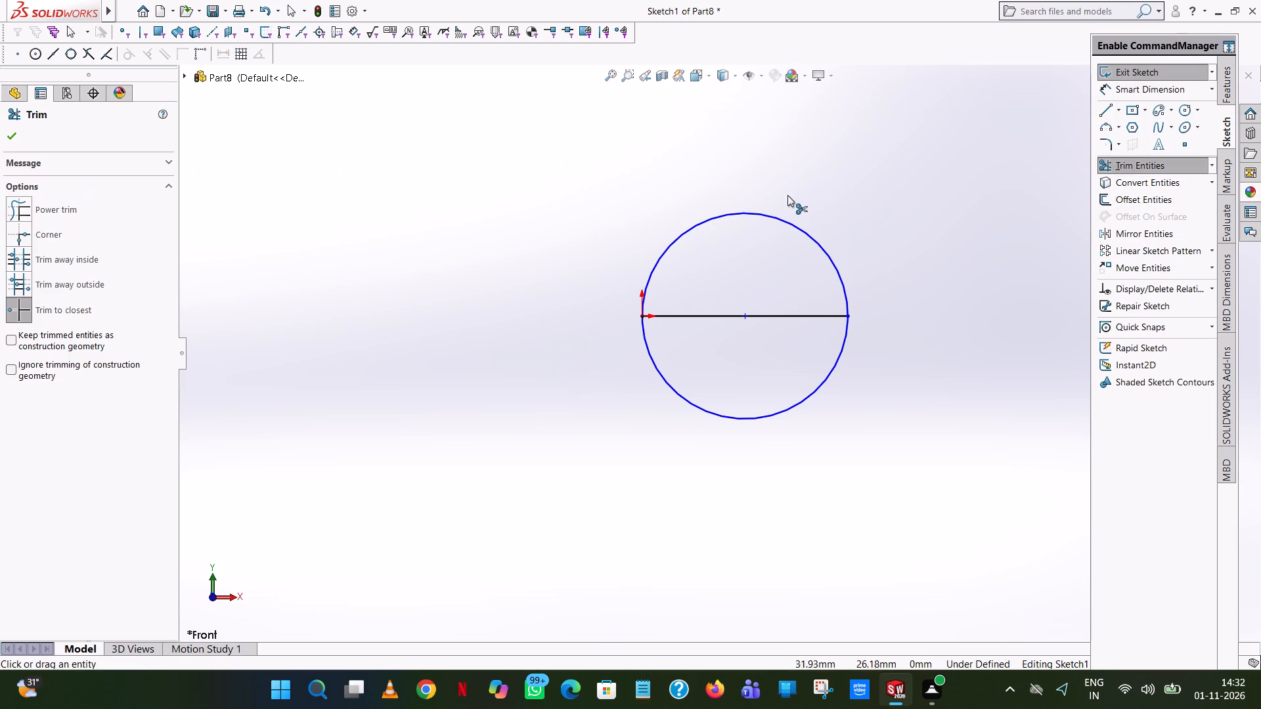
left_click(724, 214)
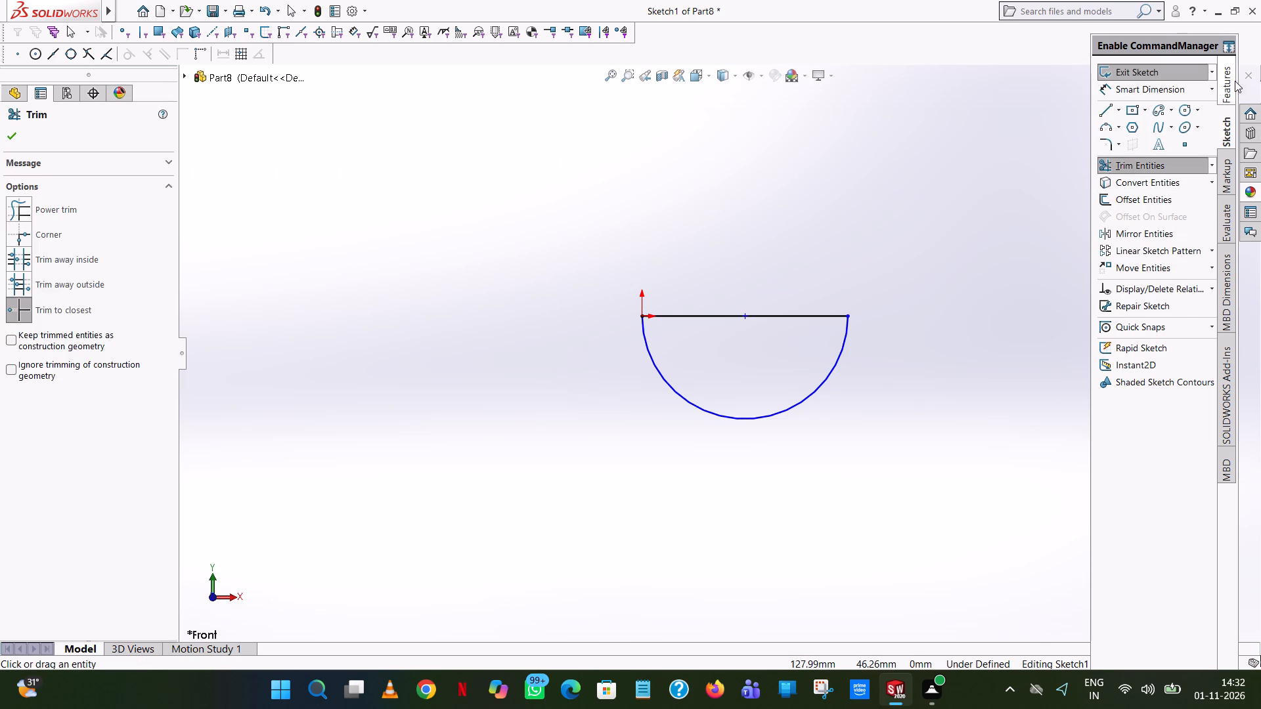
Revolve the semicircle profile 360° about the 44 mm line to form a solid sphere.
left_click(1226, 79)
left_click(1123, 93)
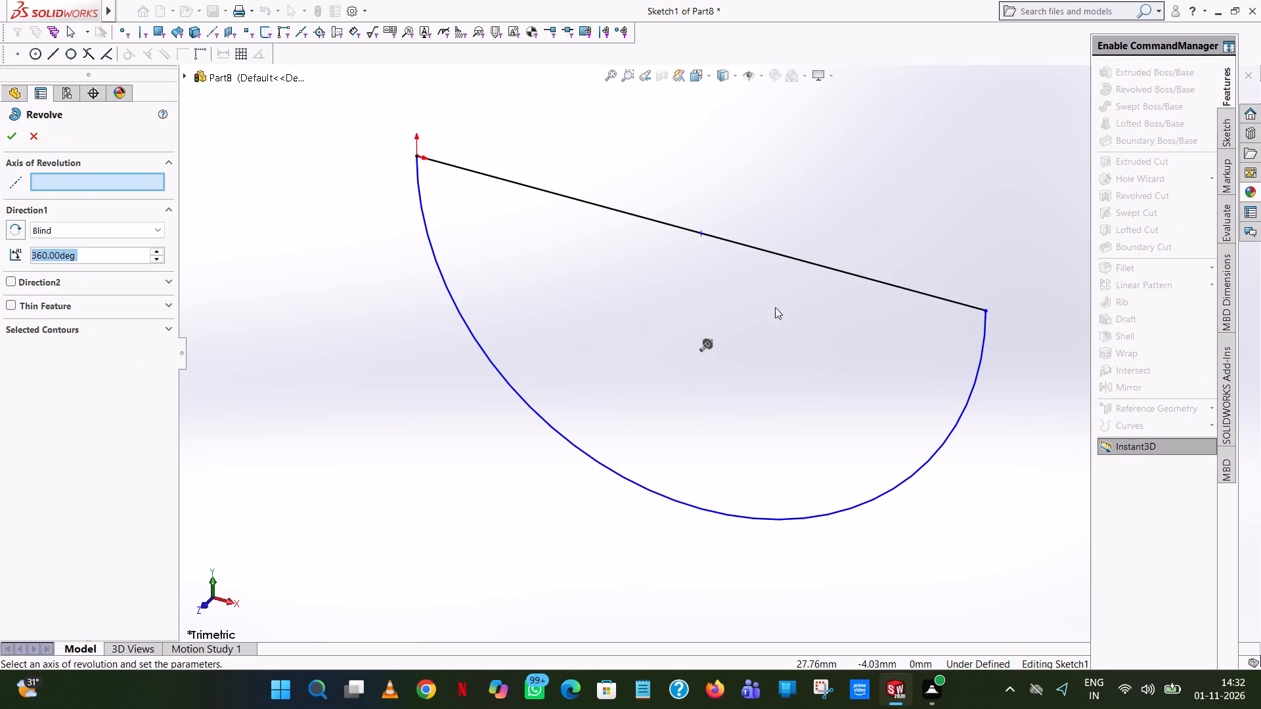
left_click(795, 261)
scroll(796, 257, "up", 5)
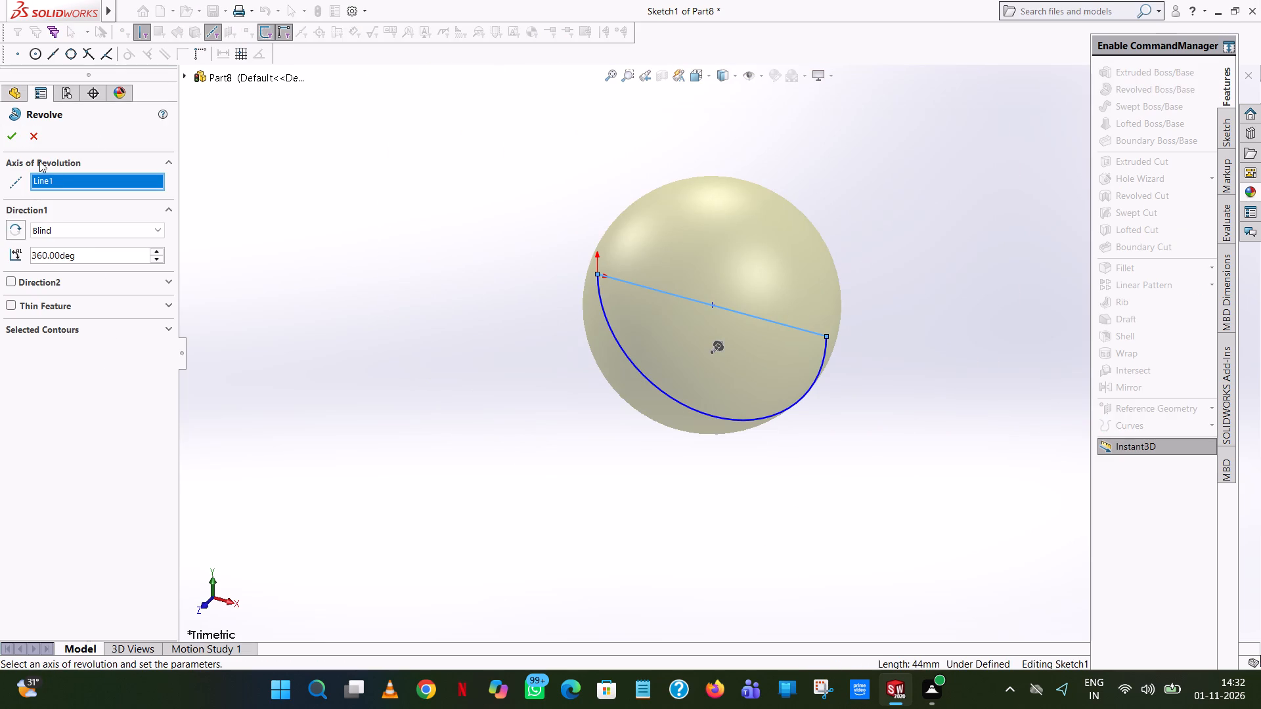
left_click(4, 130)
left_click(715, 476)
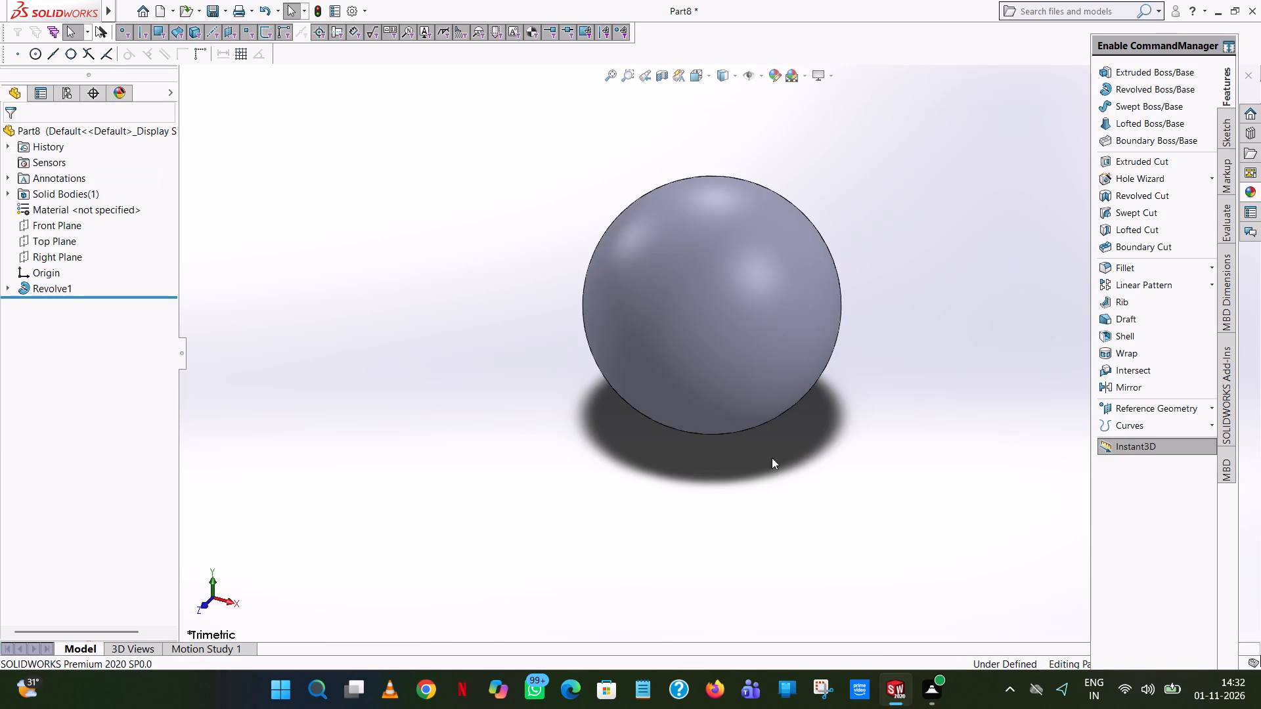
Open a new sketch on the Front Plane through the sphere and orient it to the front view.
middle_click_drag(785, 453, 860, 418)
scroll(814, 421, "up", 1)
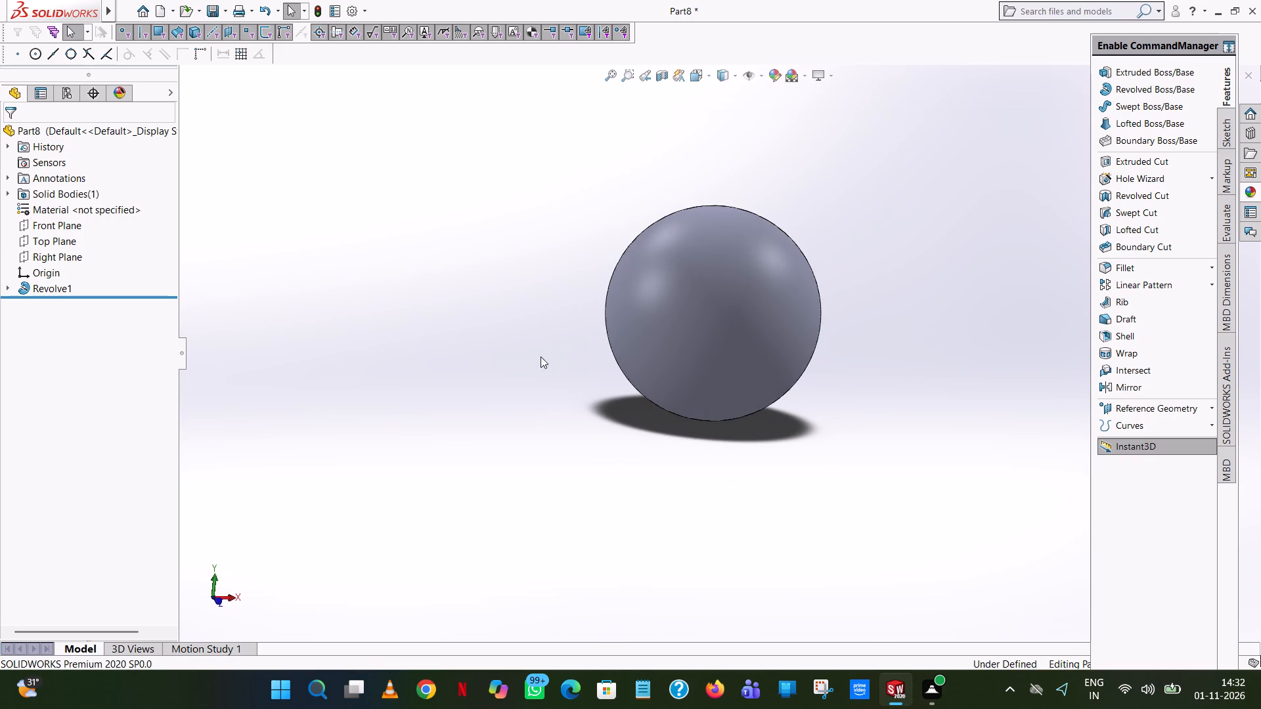
left_click(40, 242)
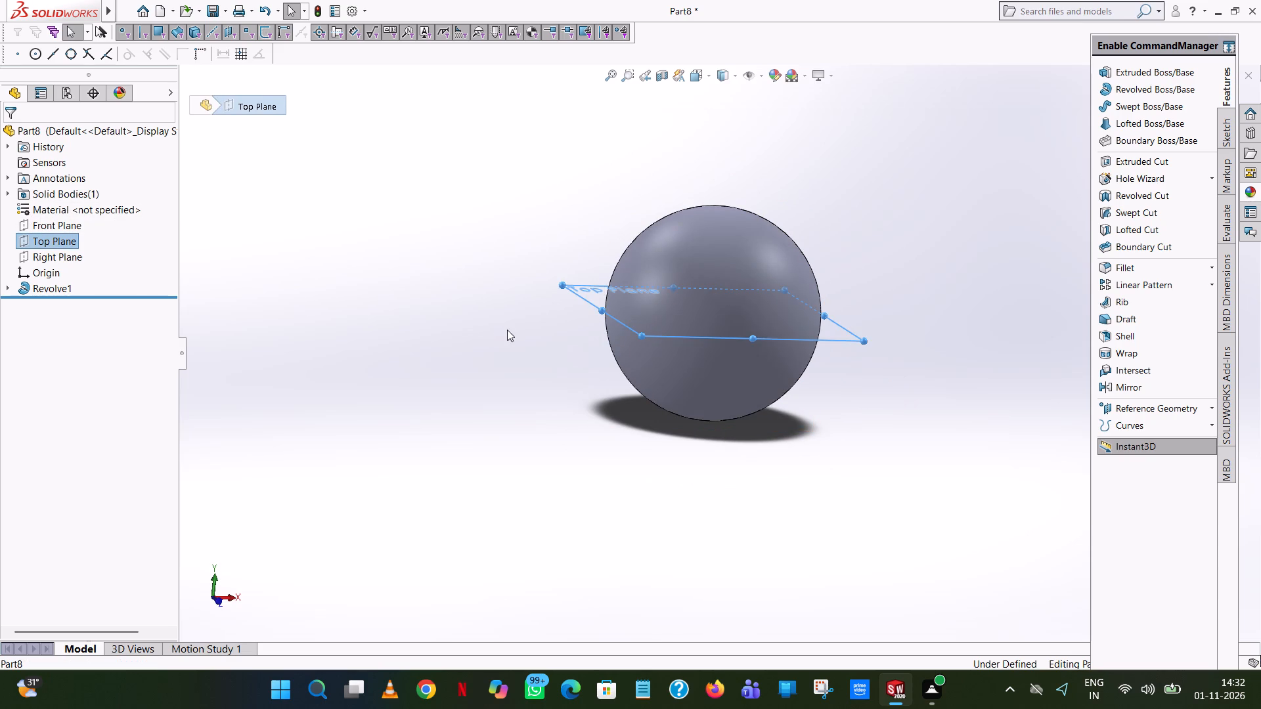
scroll(507, 330, "up", 1)
middle_click_drag(507, 330, 476, 282)
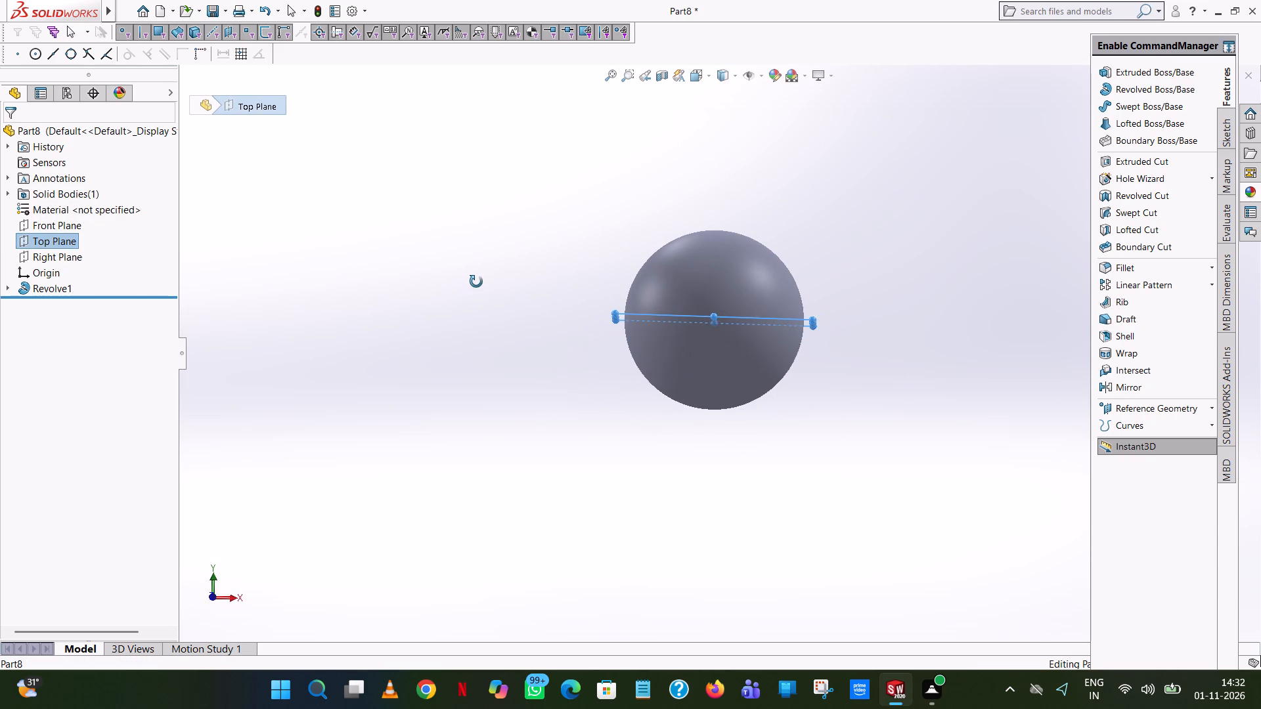
middle_click_drag(476, 282, 482, 291)
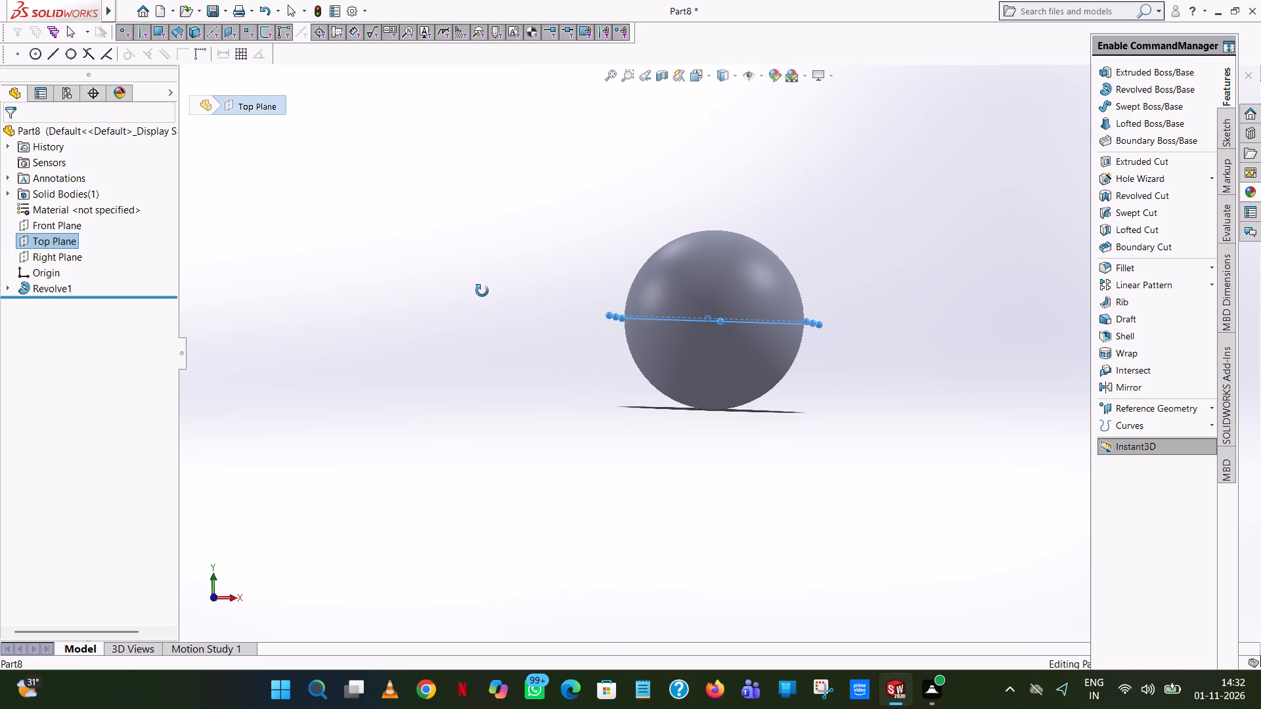
middle_click_drag(482, 291, 477, 290)
scroll(477, 289, "up", 1)
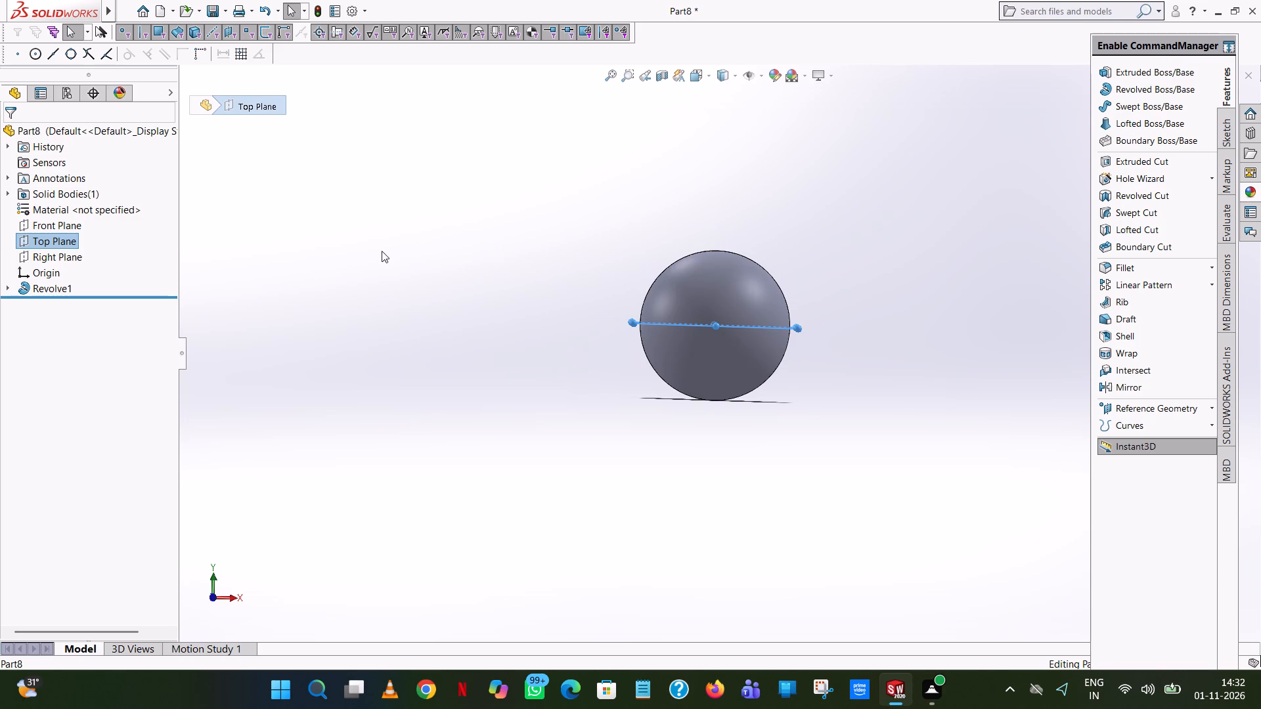
left_click(36, 225)
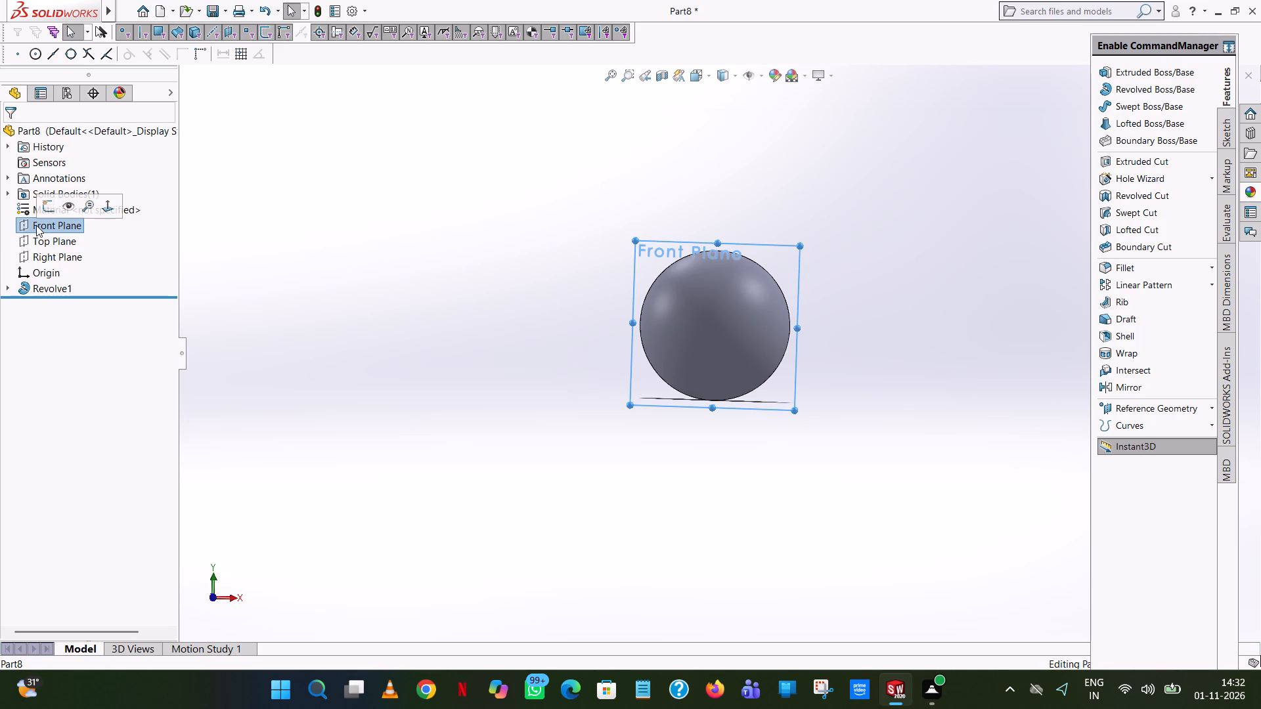
right_click(36, 225)
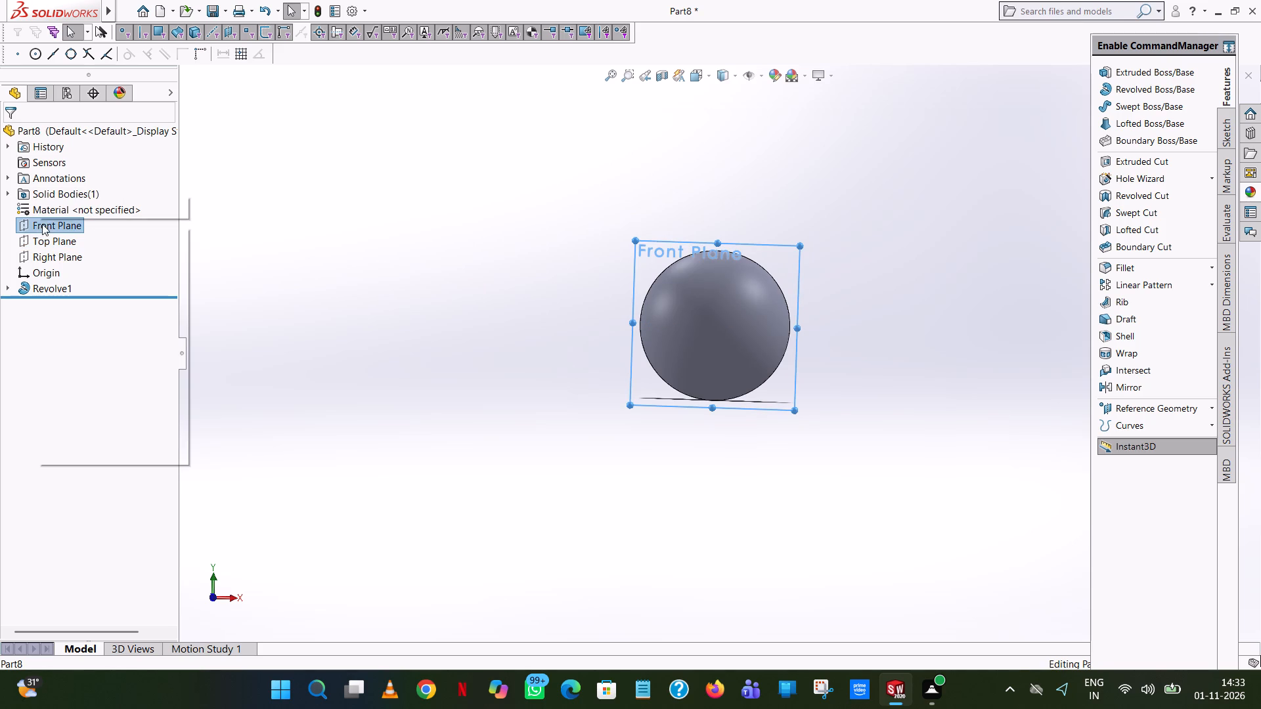
left_click(49, 203)
scroll(505, 265, "up", 1)
middle_click_drag(506, 265, 584, 286)
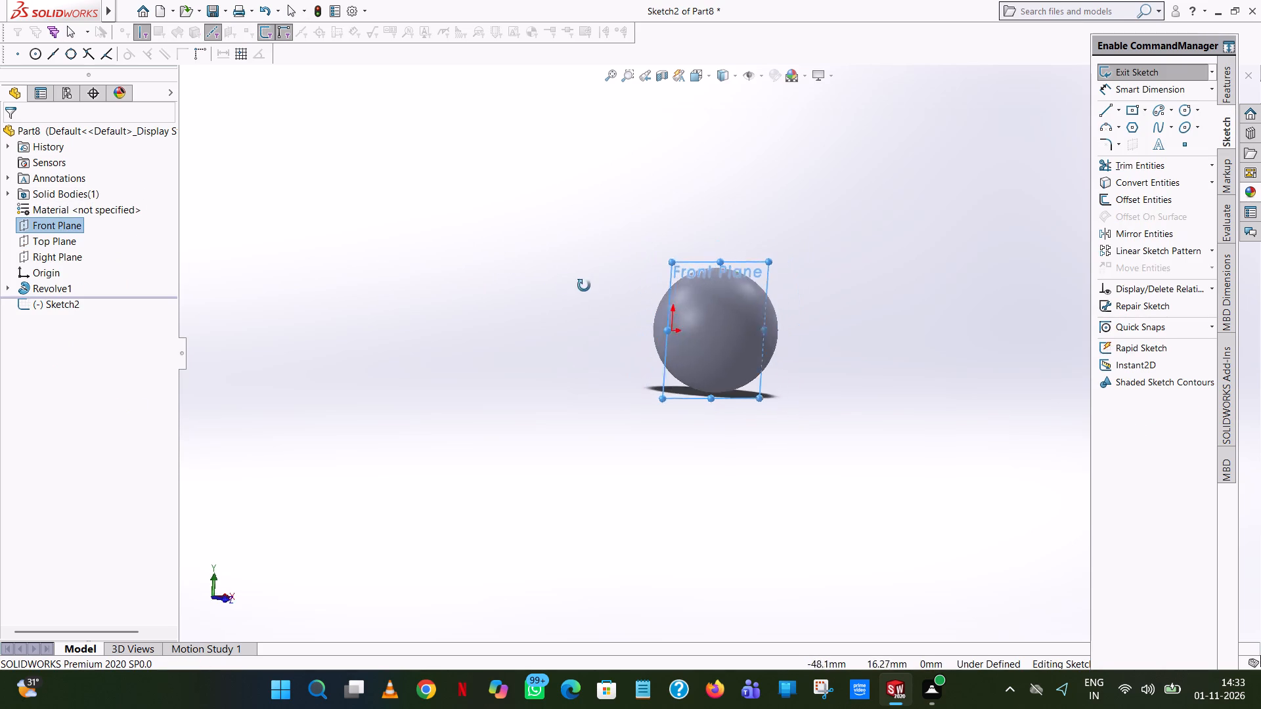
middle_click_drag(584, 286, 533, 269)
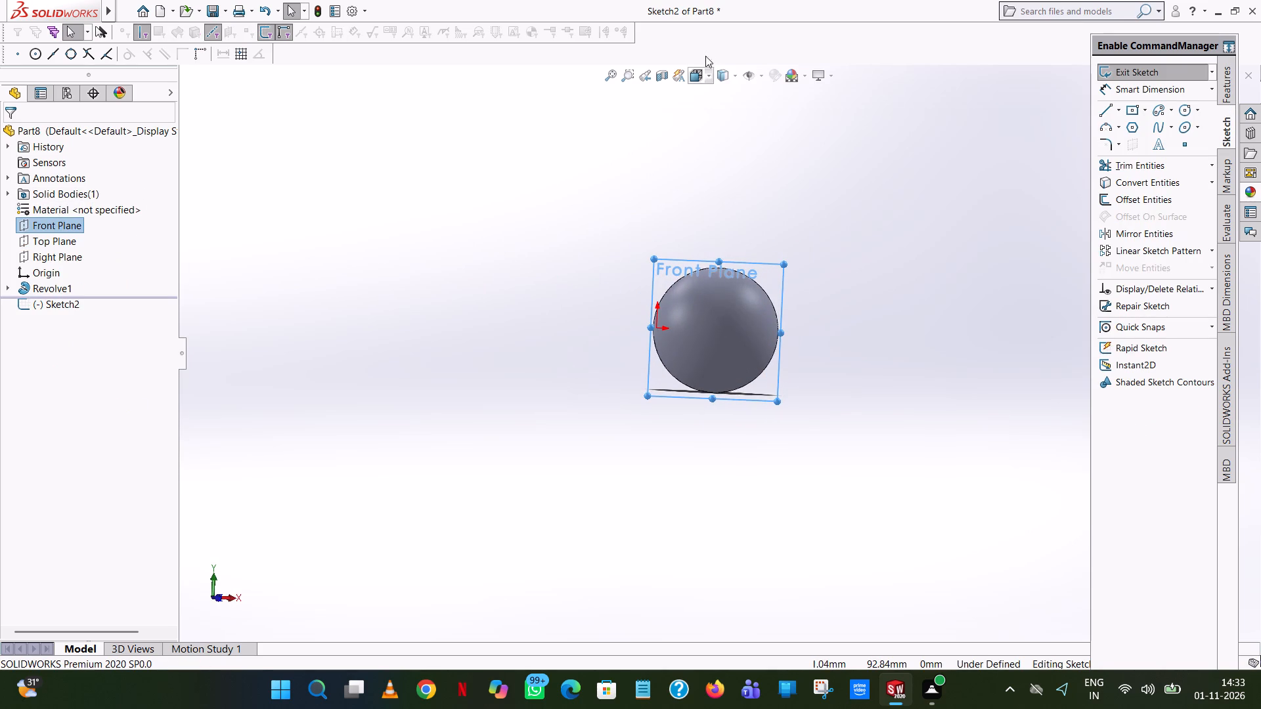
left_click(705, 79)
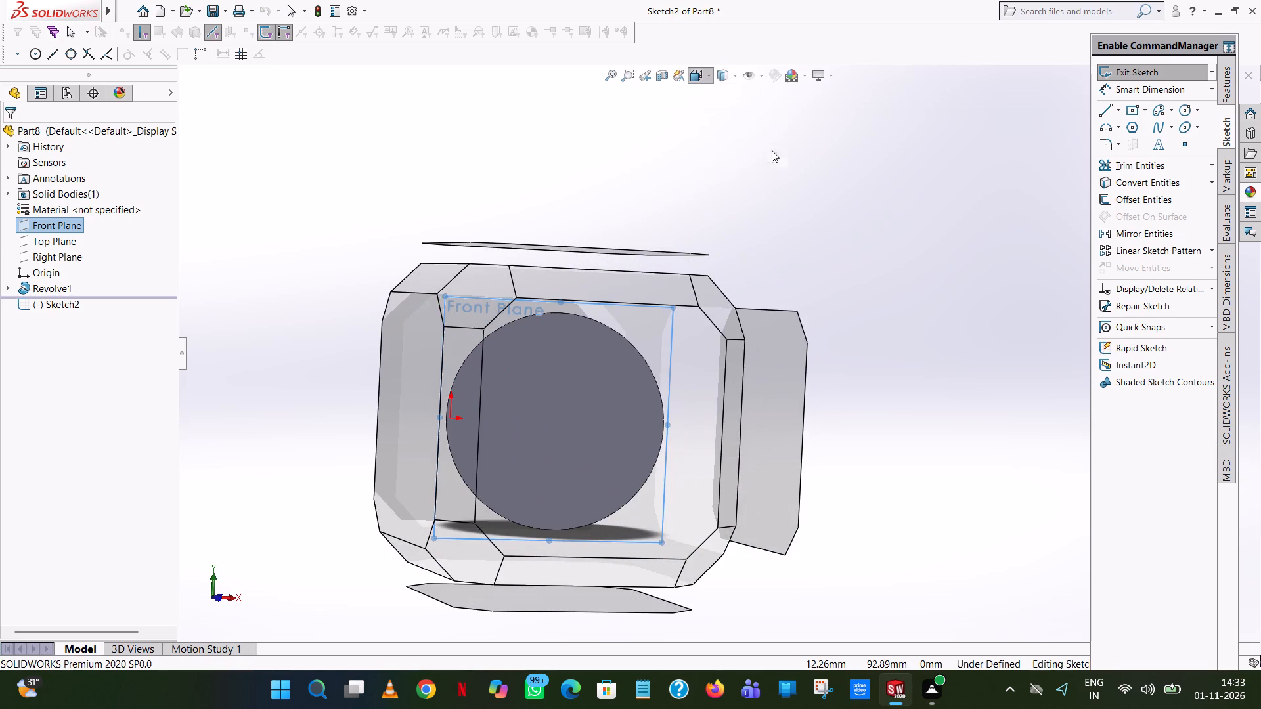
left_click(772, 150)
left_click(318, 243)
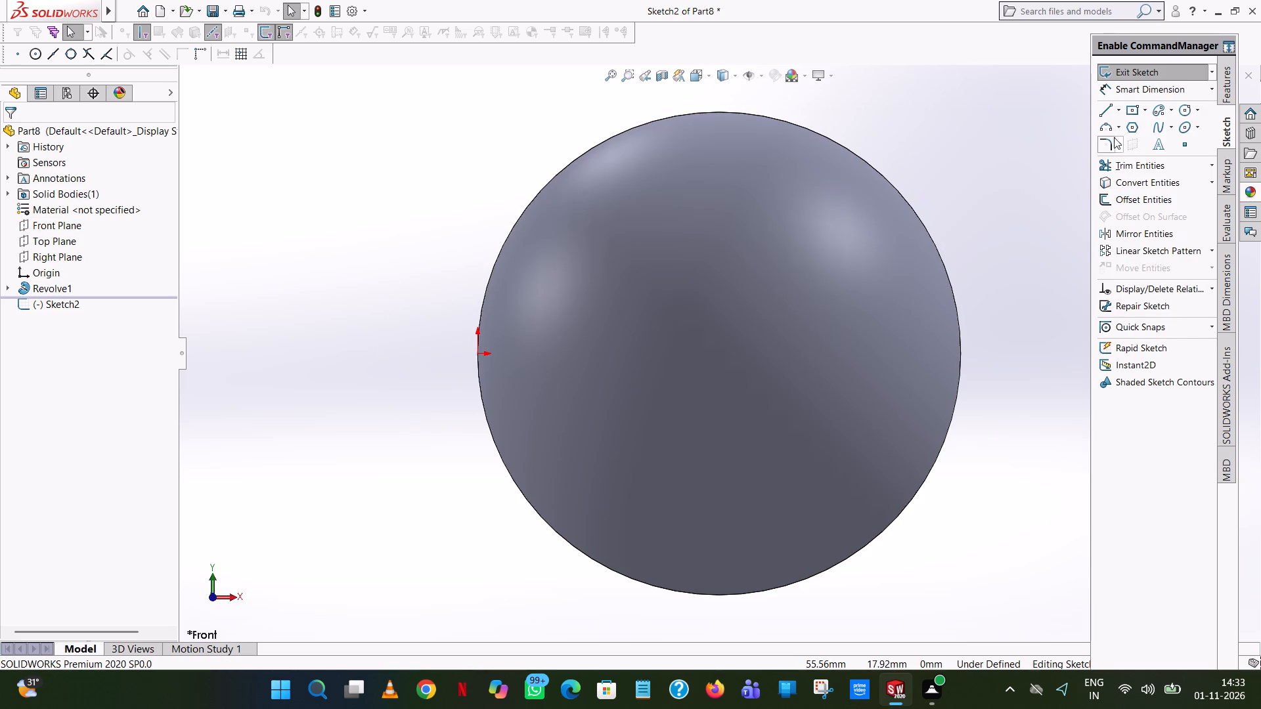
Sketch connected lines from the origin, 11 mm up, about 47.7 mm across, about 10.4 mm down, and try setting the last to 22 mm.
left_click(1102, 114)
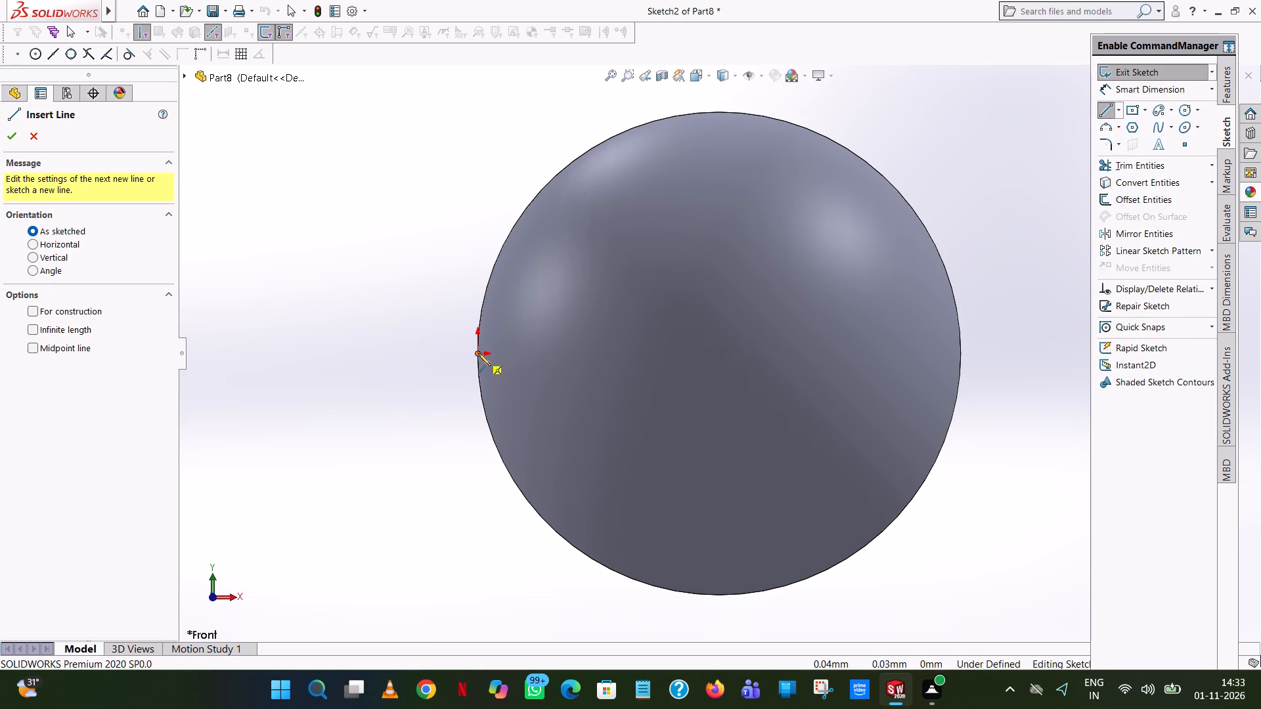
left_click(478, 353)
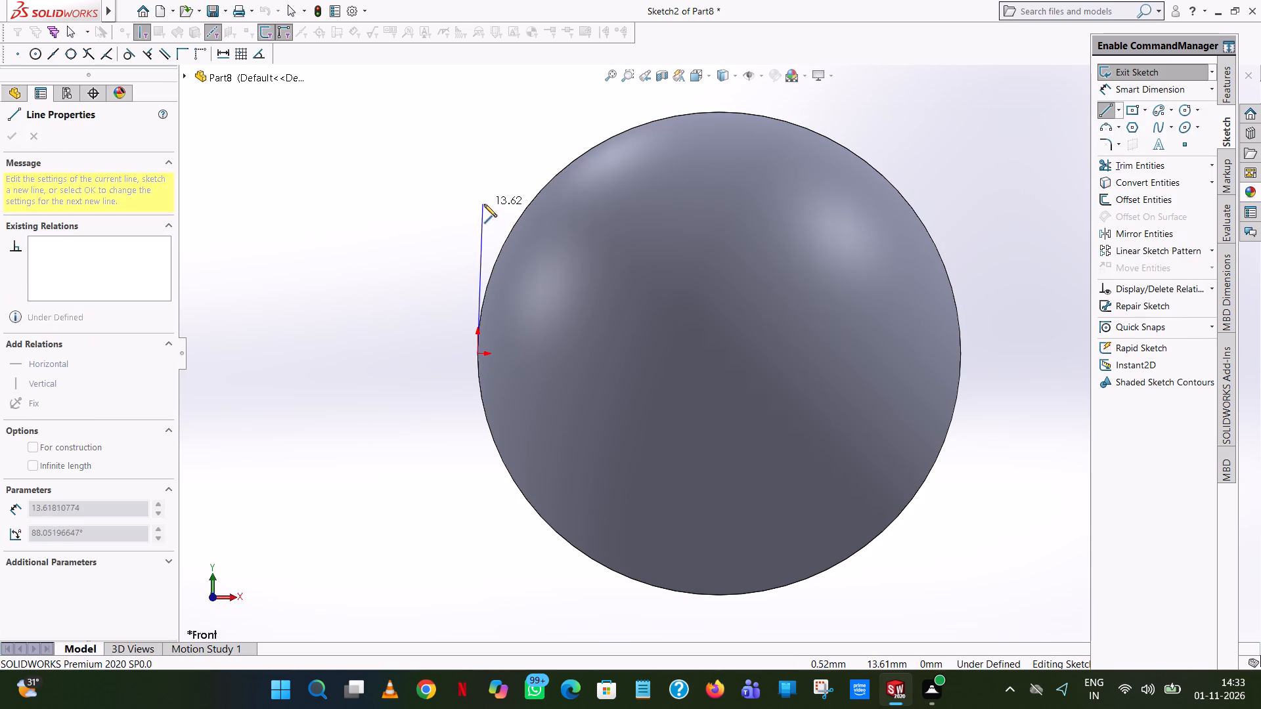
left_click(481, 196)
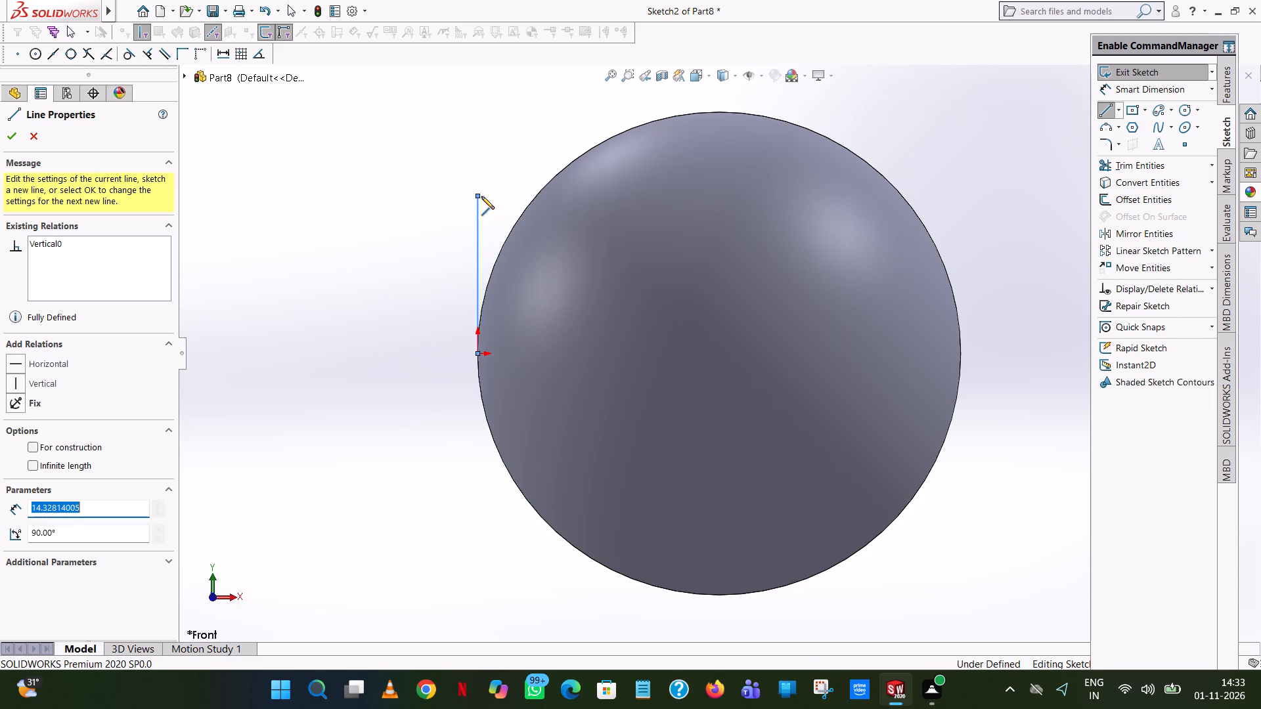
type("11")
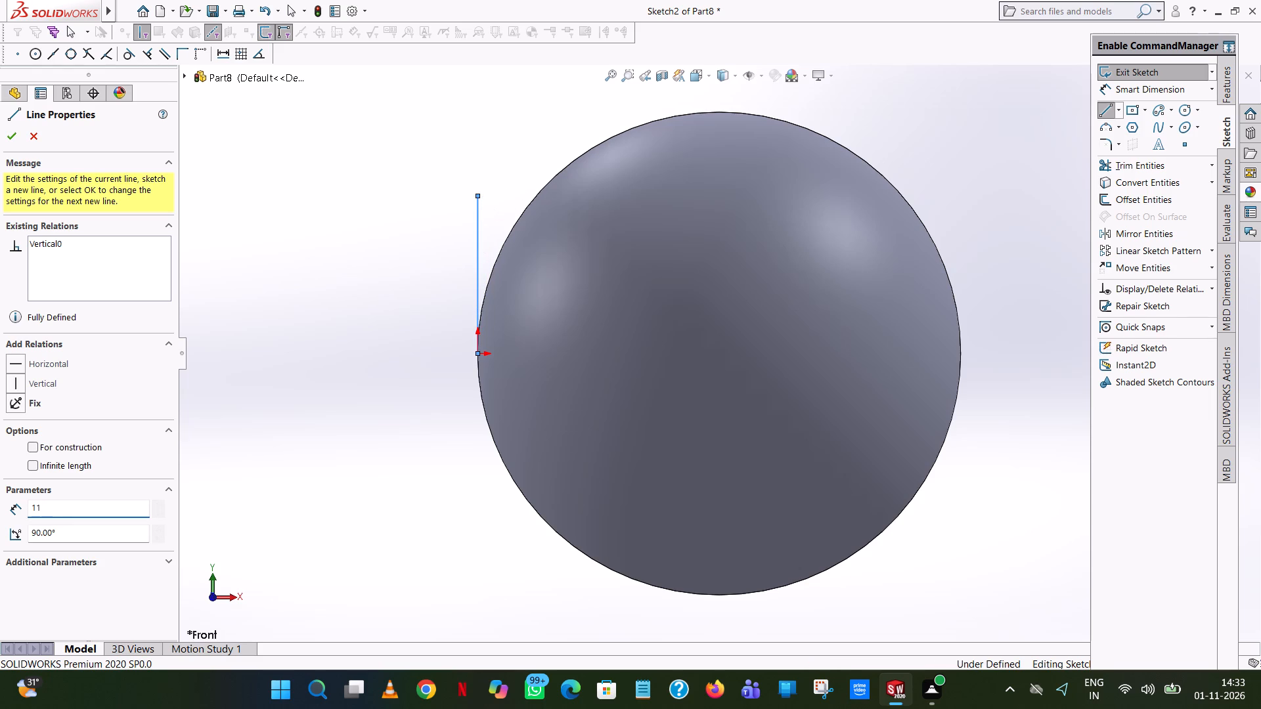
key("Return")
left_click(1001, 231)
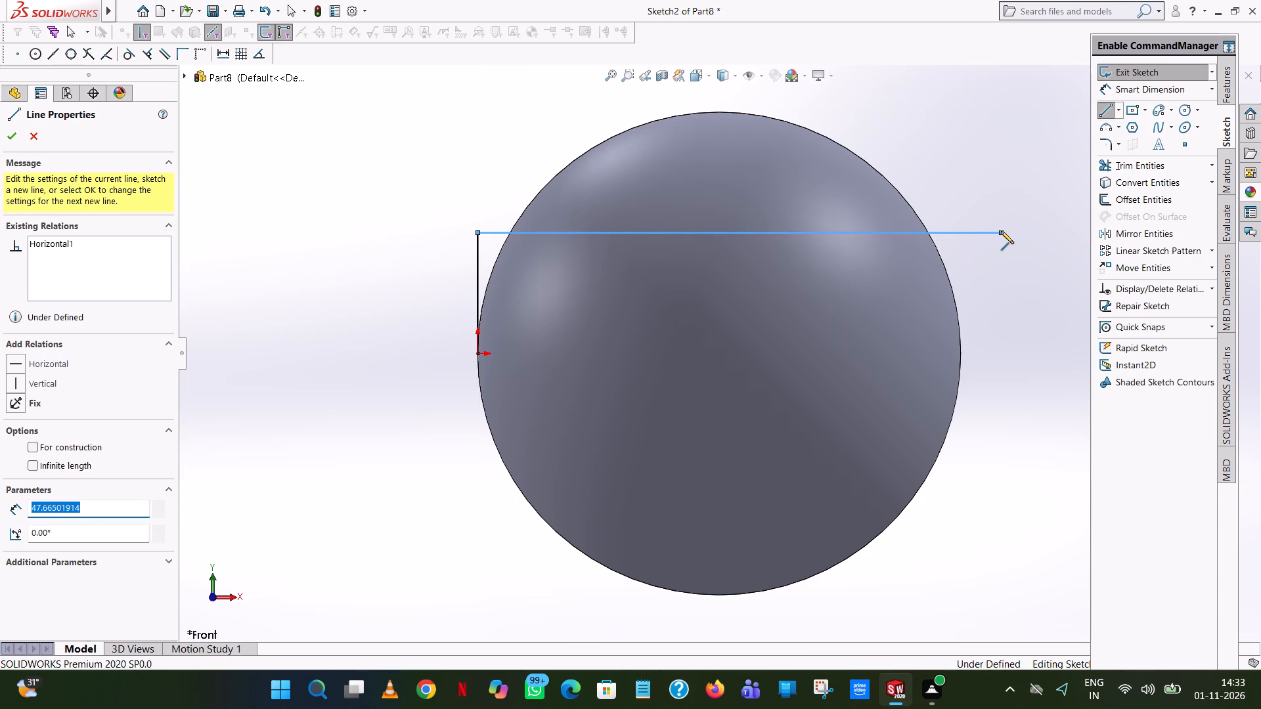
left_click(1000, 347)
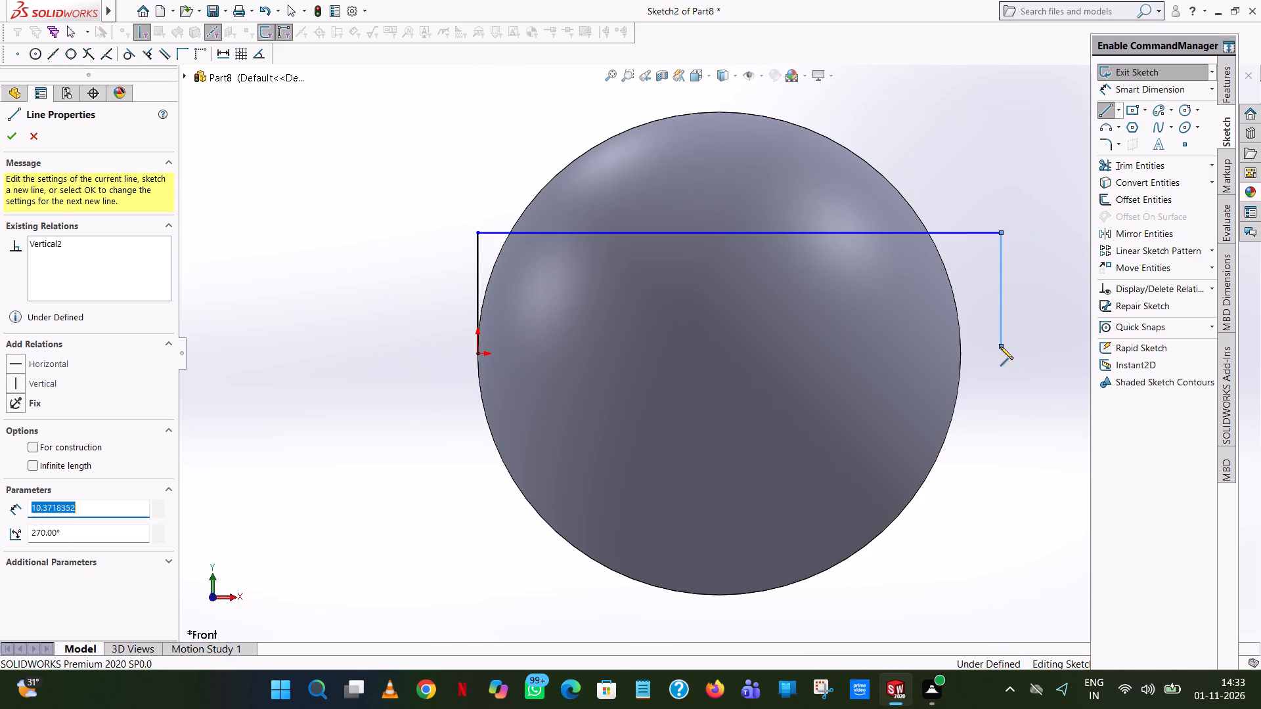
key("2")
key("2")
key("Return")
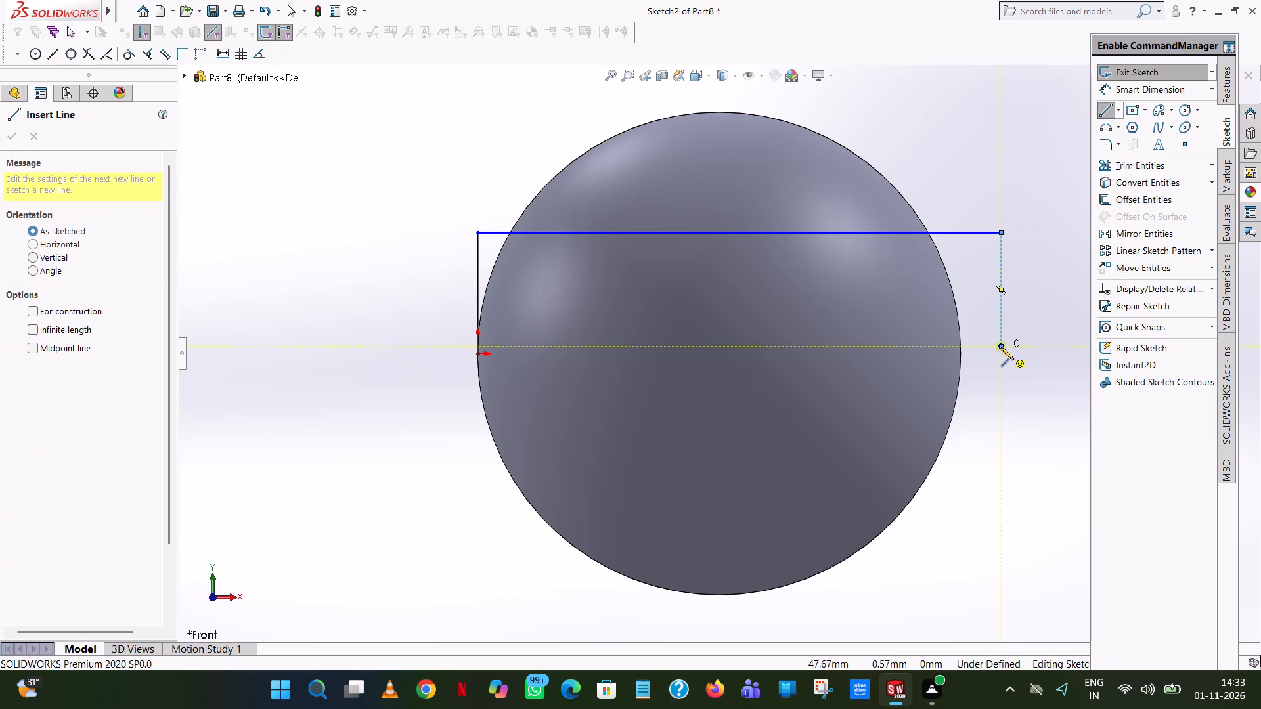
right_click(1001, 347)
left_click(1064, 356)
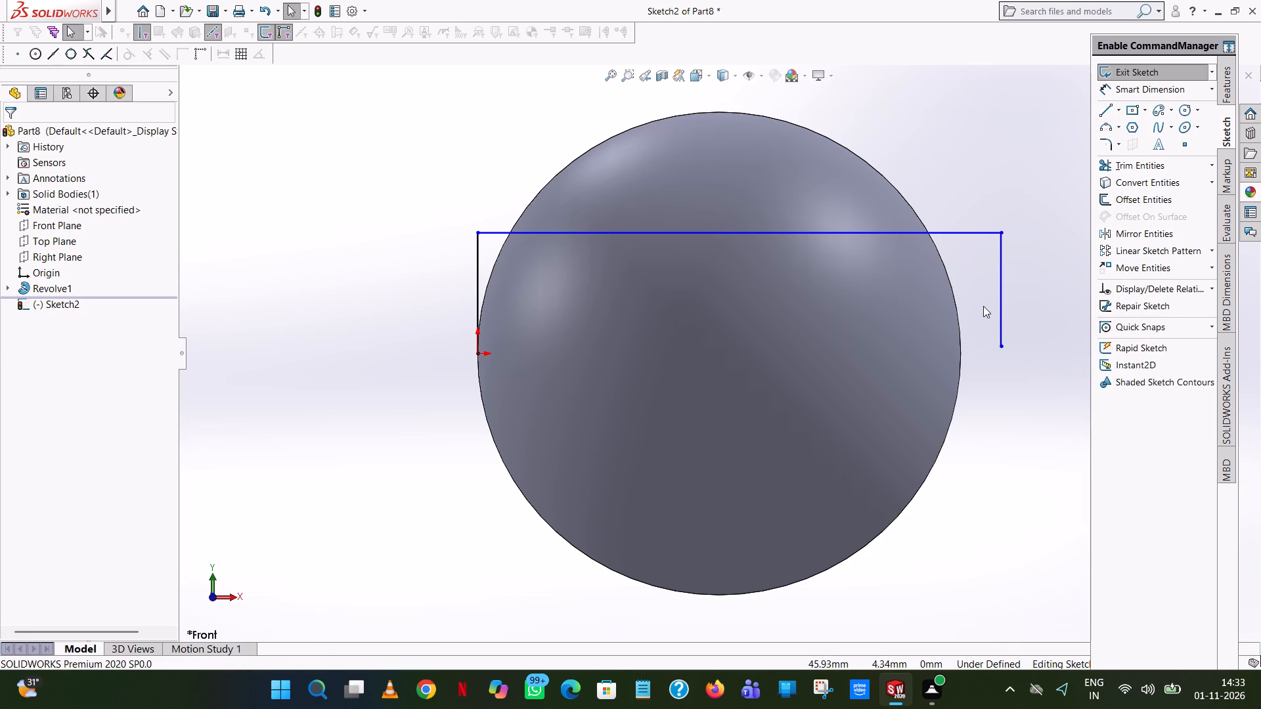
Set the length of the rectangle's far vertical line, opposite the origin, to 22 mm.
left_click(1002, 301)
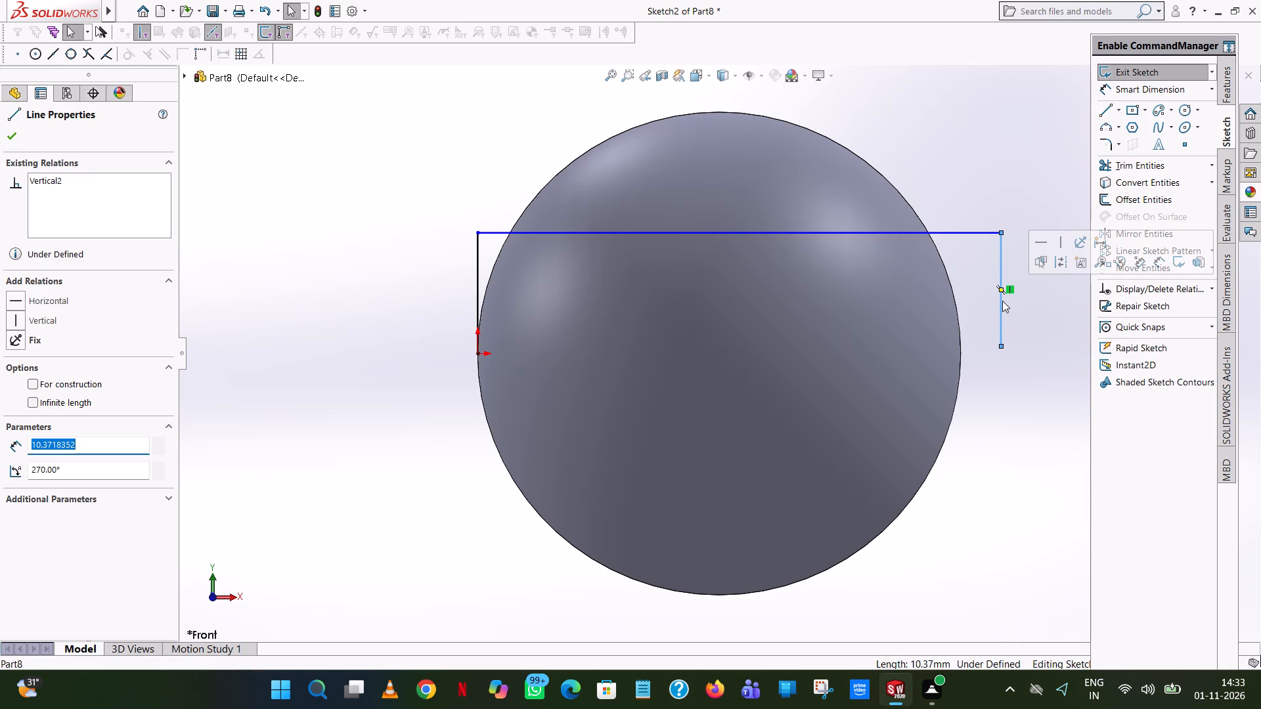
type("22")
key("Return")
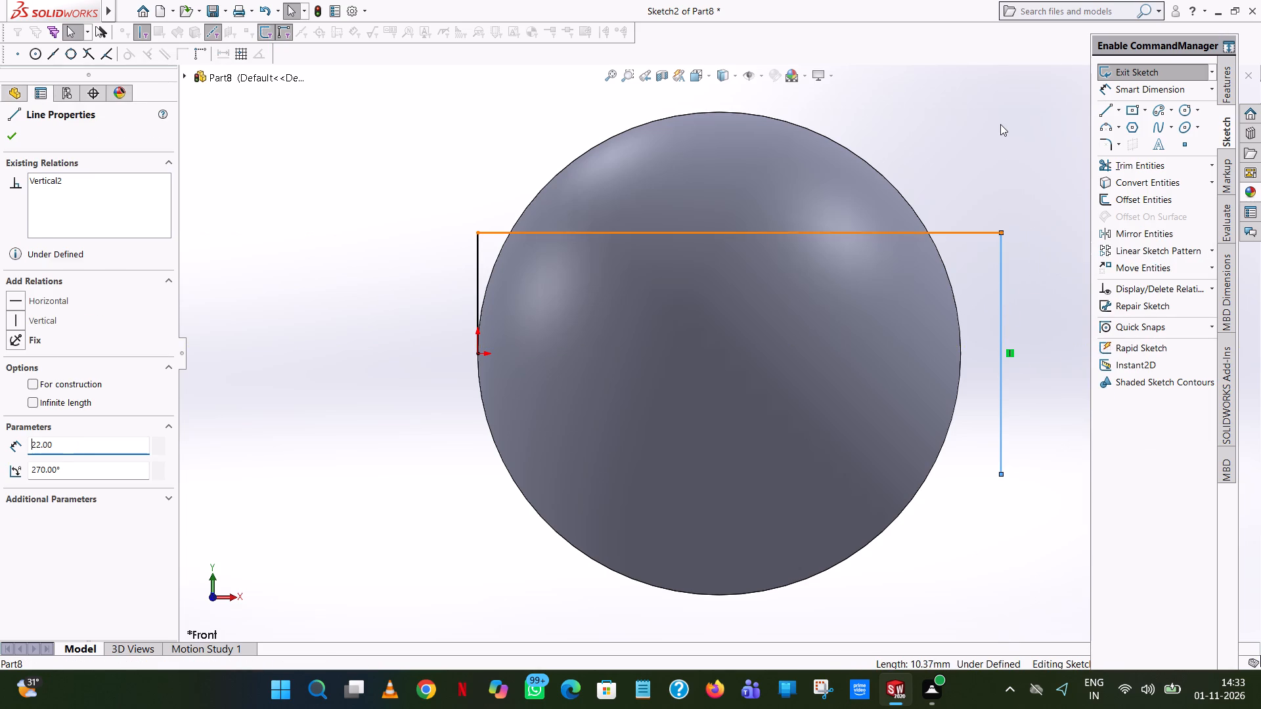
left_click(1000, 124)
Close the rectangle with a bottom line about 47.7 mm long and an 11 mm vertical line back up to the origin.
left_click(1107, 110)
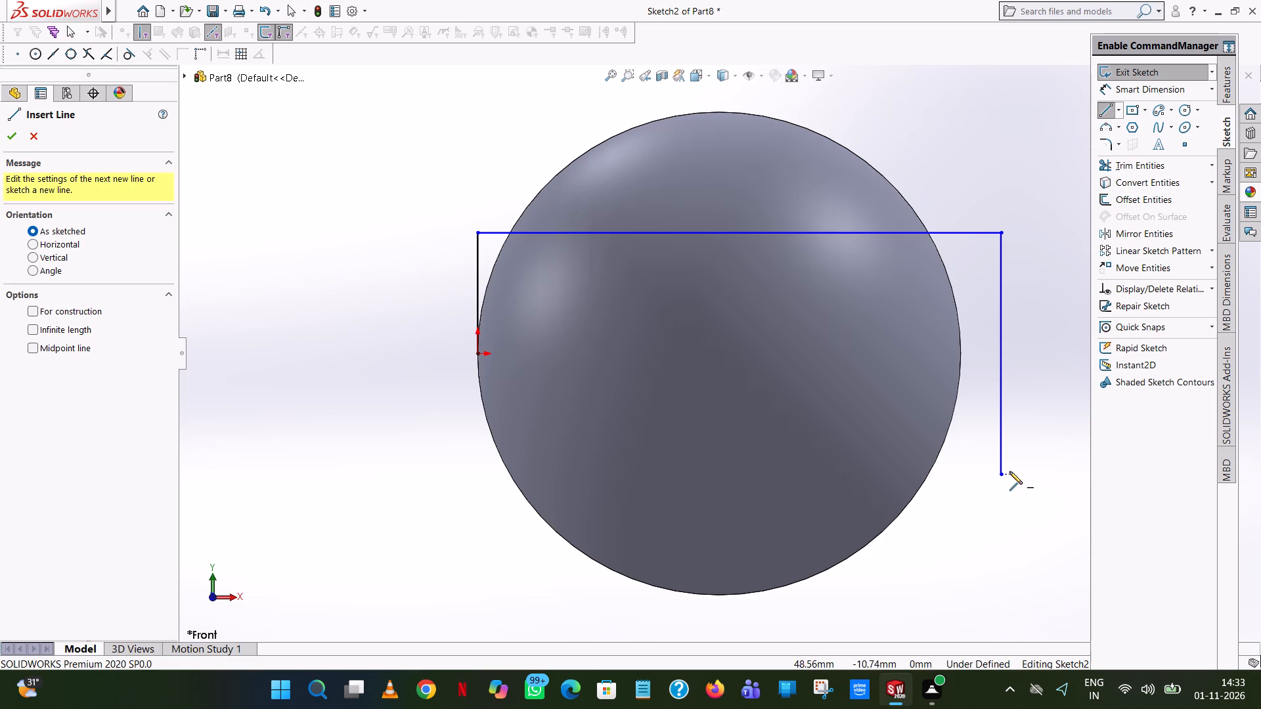
left_click(1003, 473)
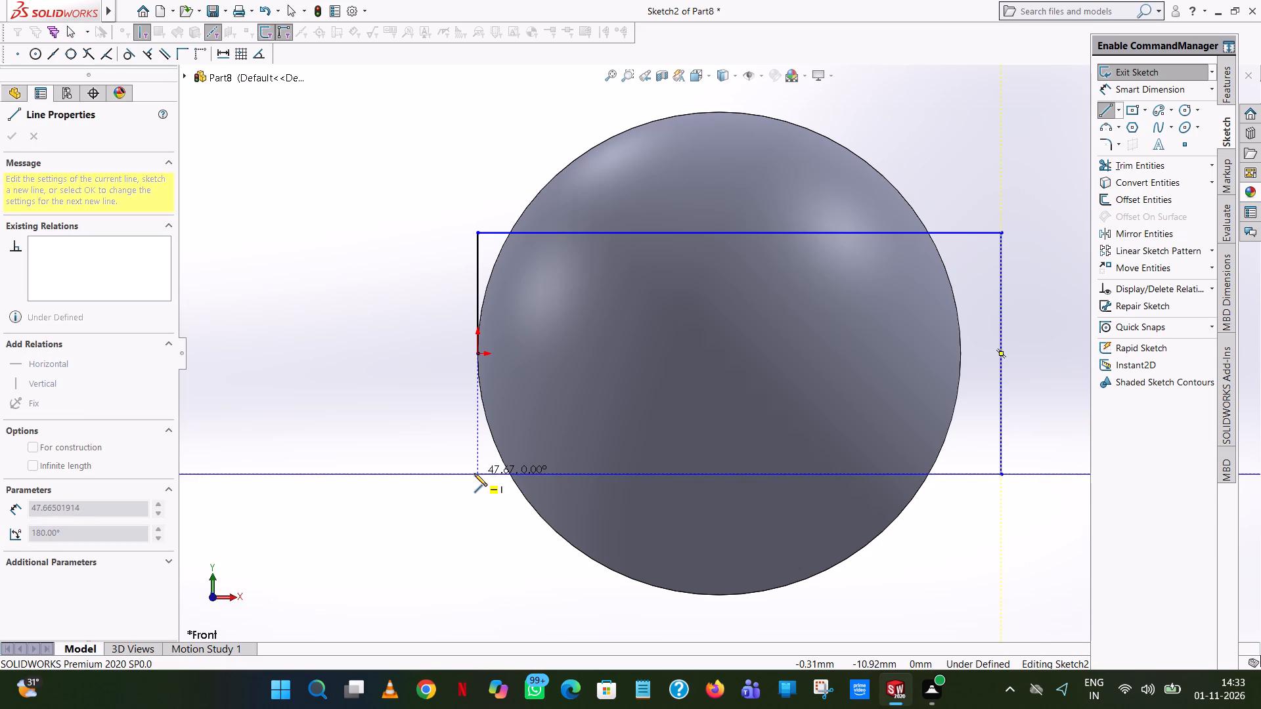
left_click(474, 473)
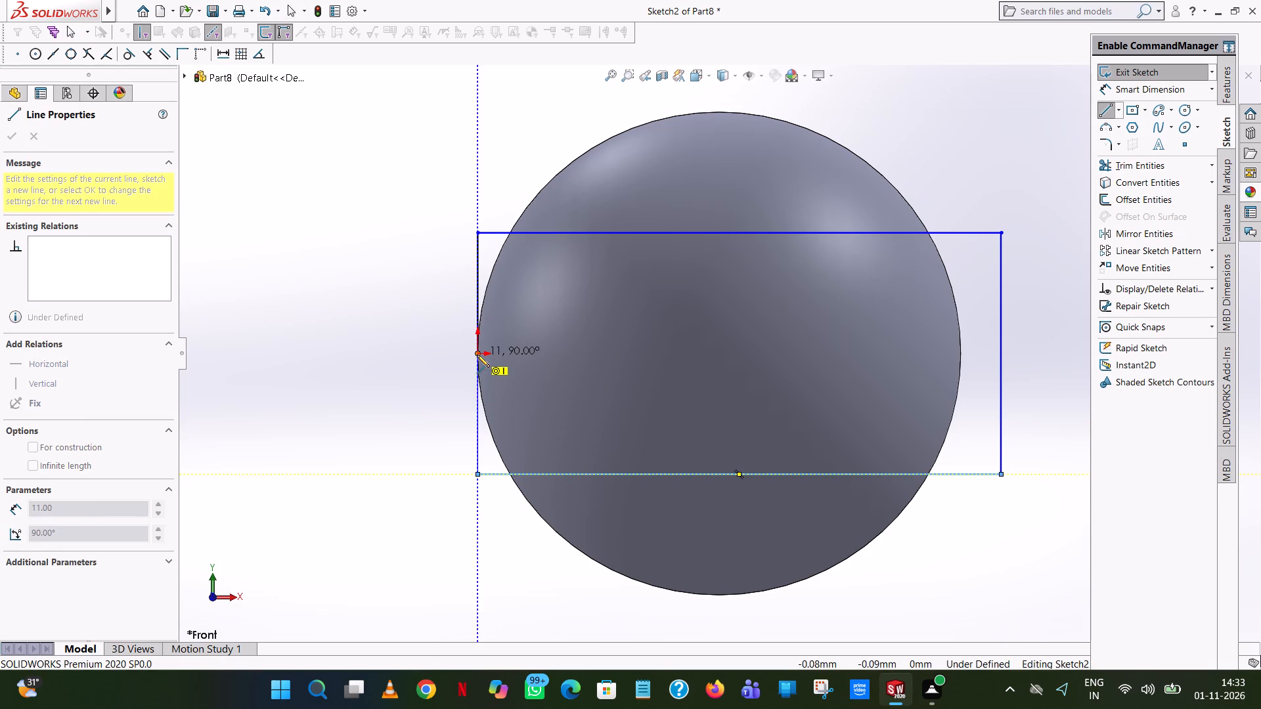
left_click(477, 354)
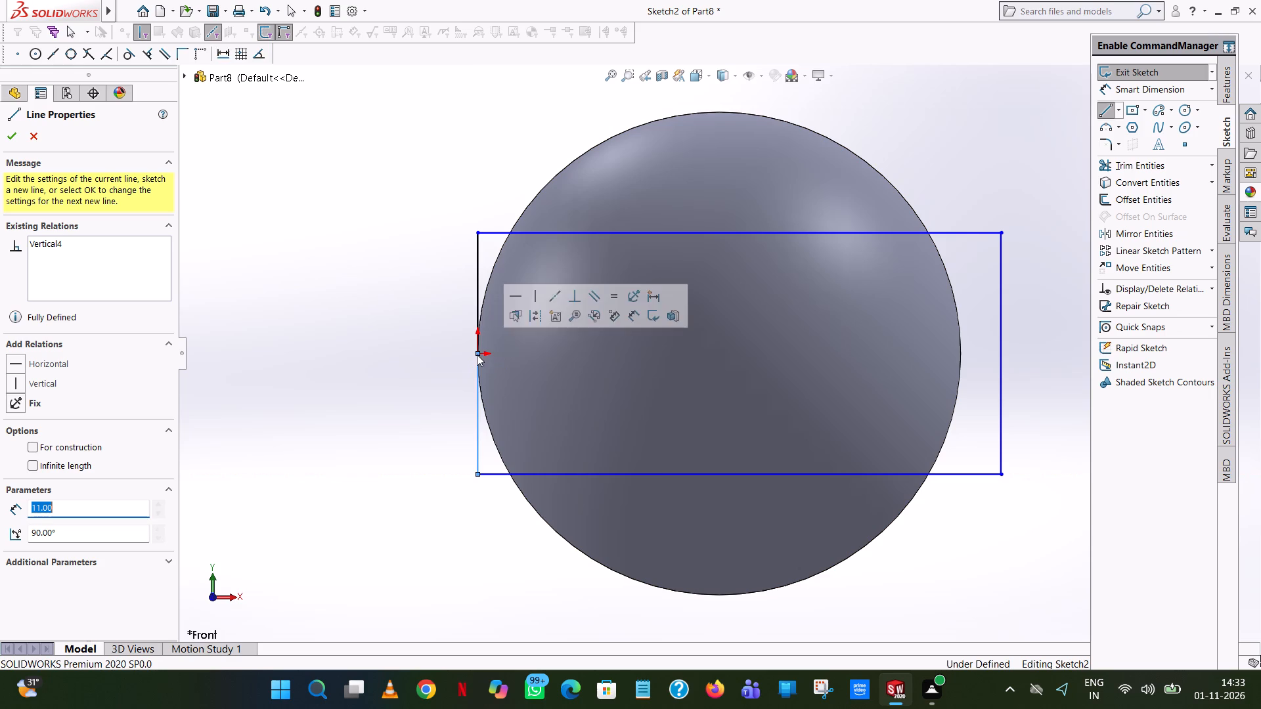
right_click(477, 354)
left_click(501, 369)
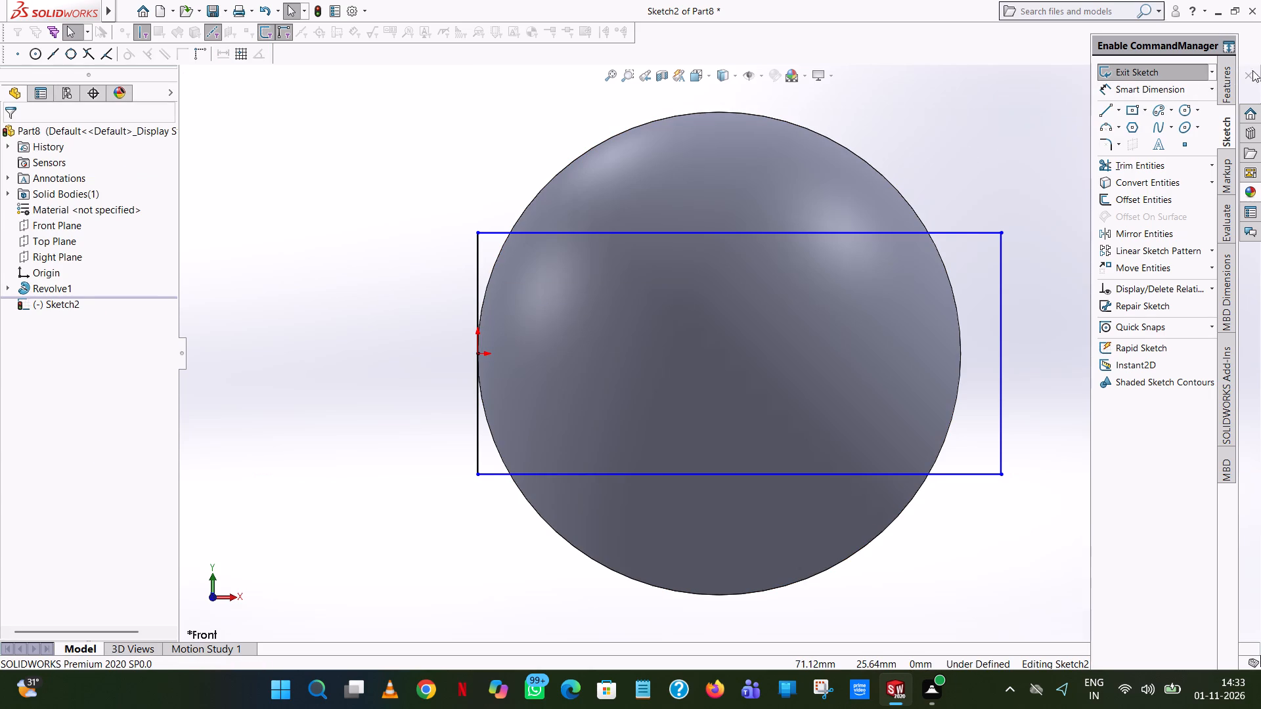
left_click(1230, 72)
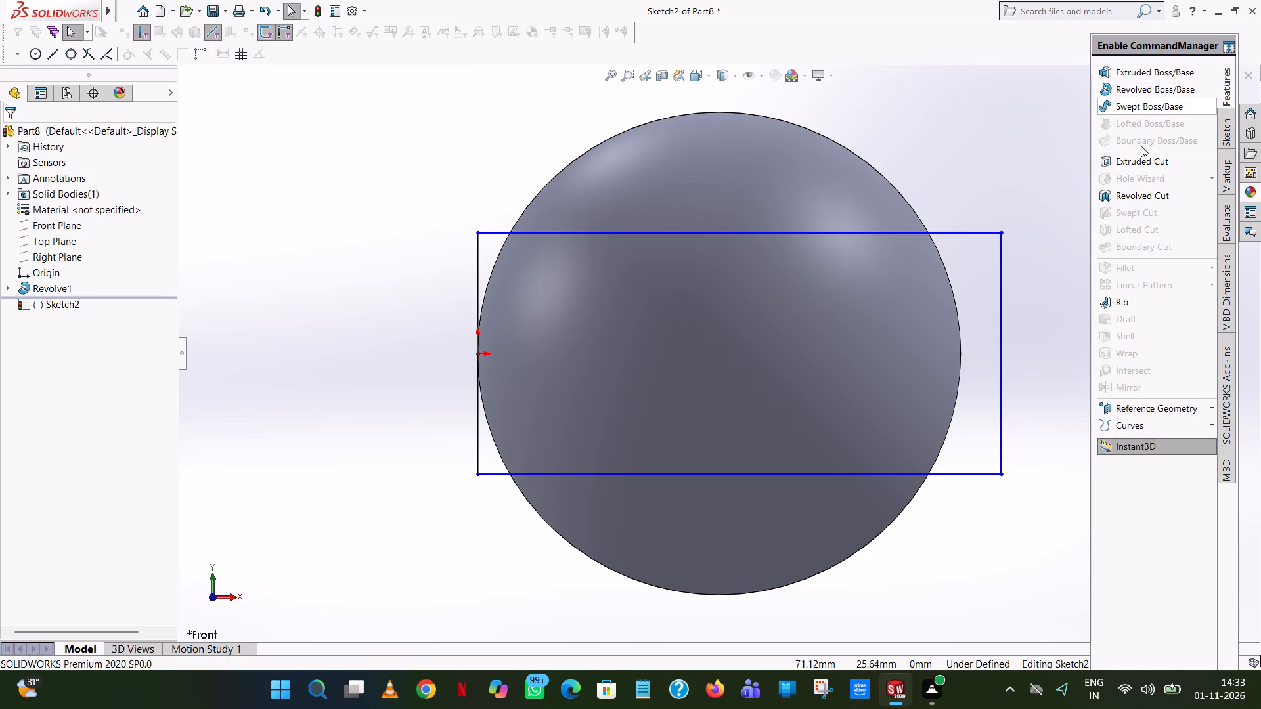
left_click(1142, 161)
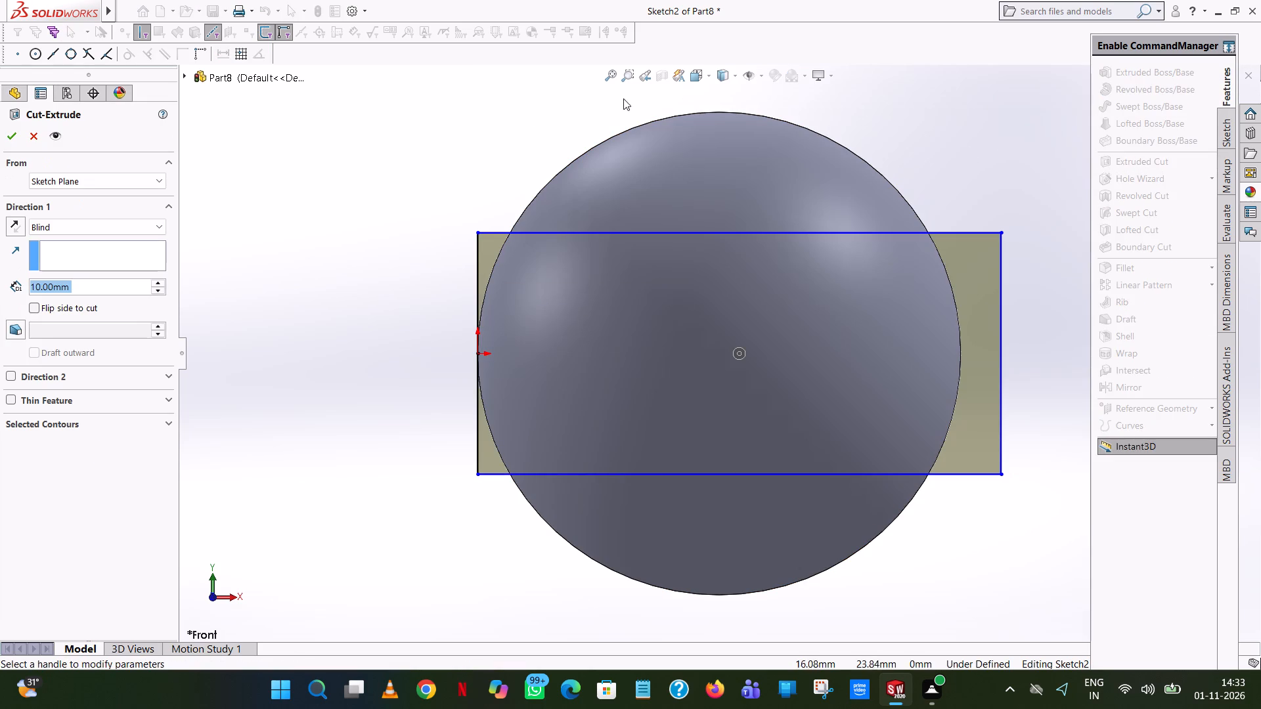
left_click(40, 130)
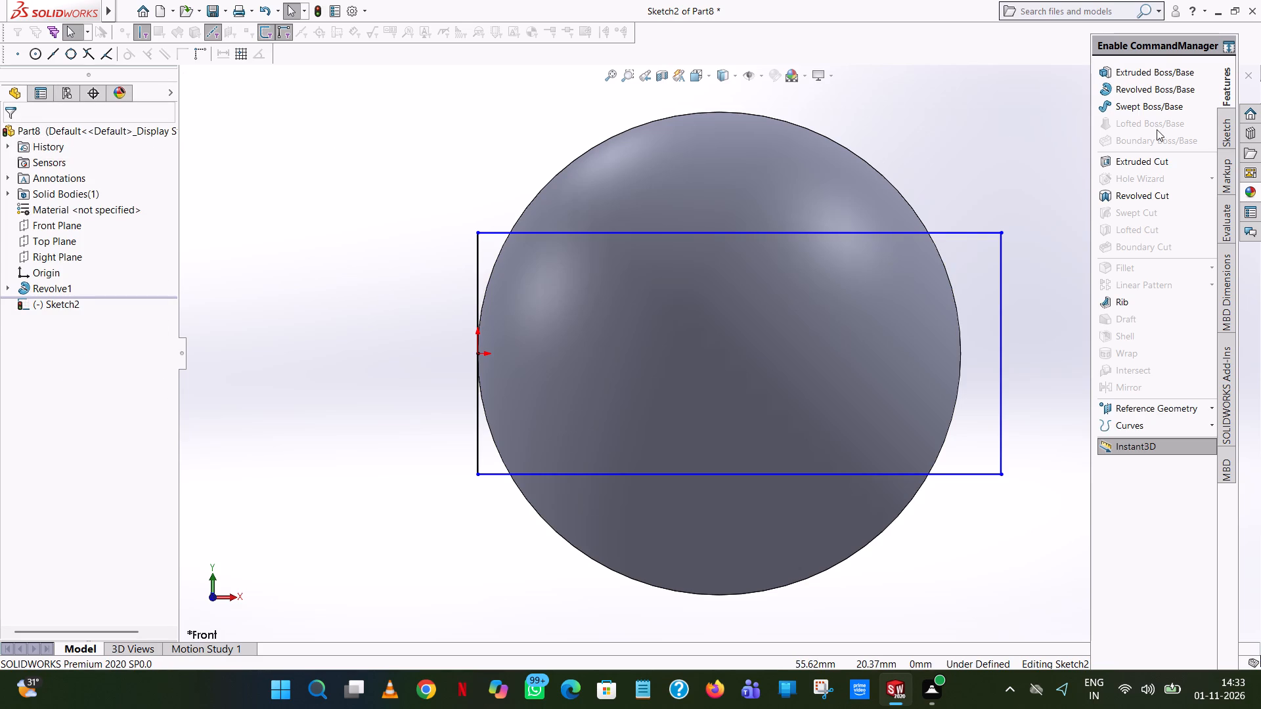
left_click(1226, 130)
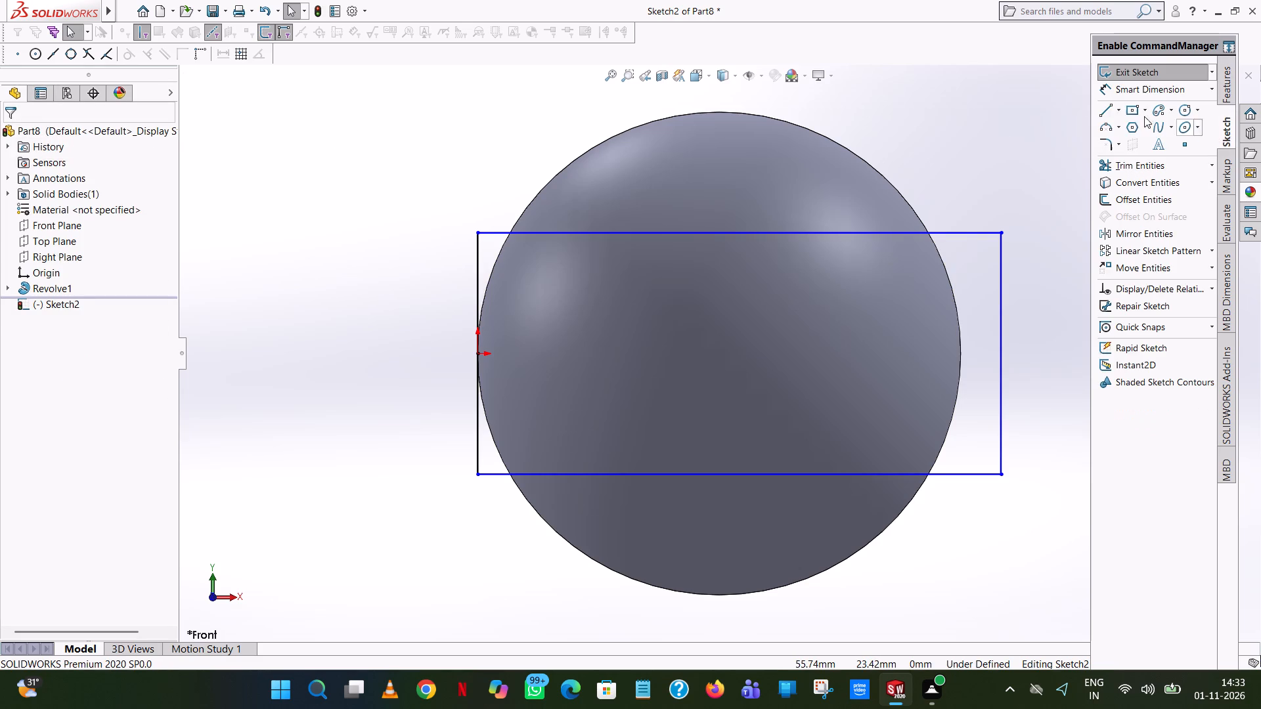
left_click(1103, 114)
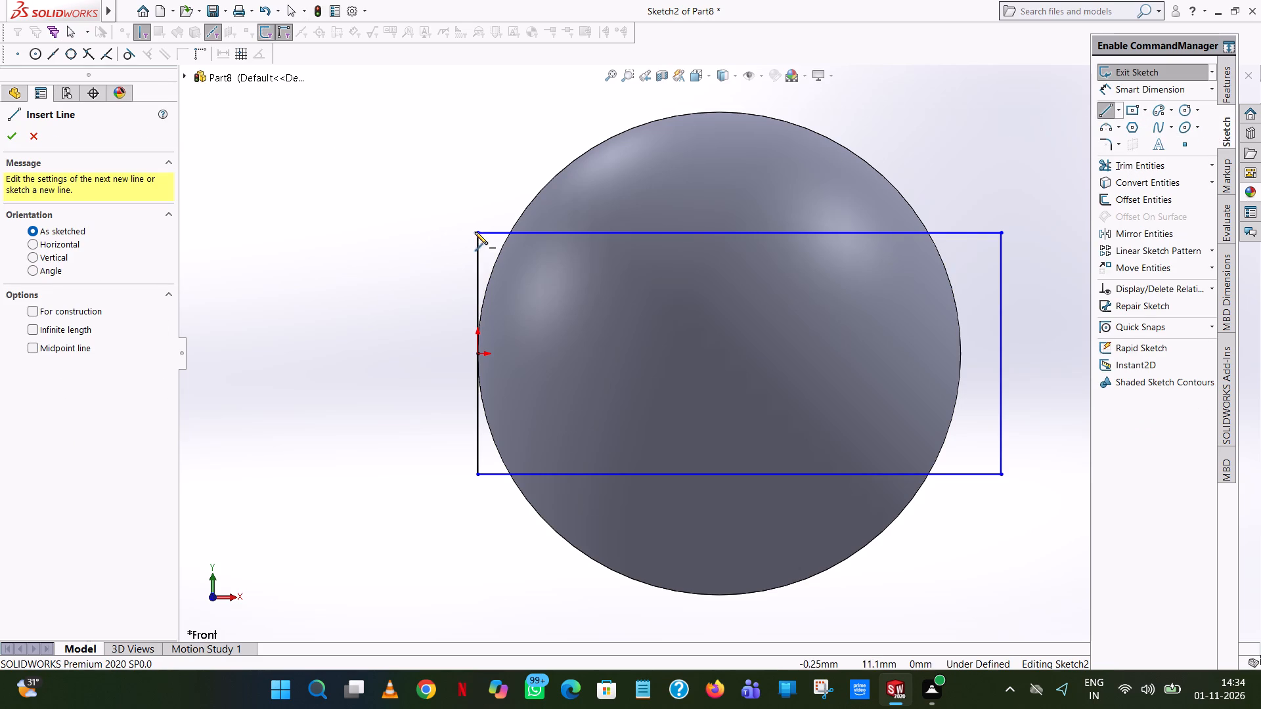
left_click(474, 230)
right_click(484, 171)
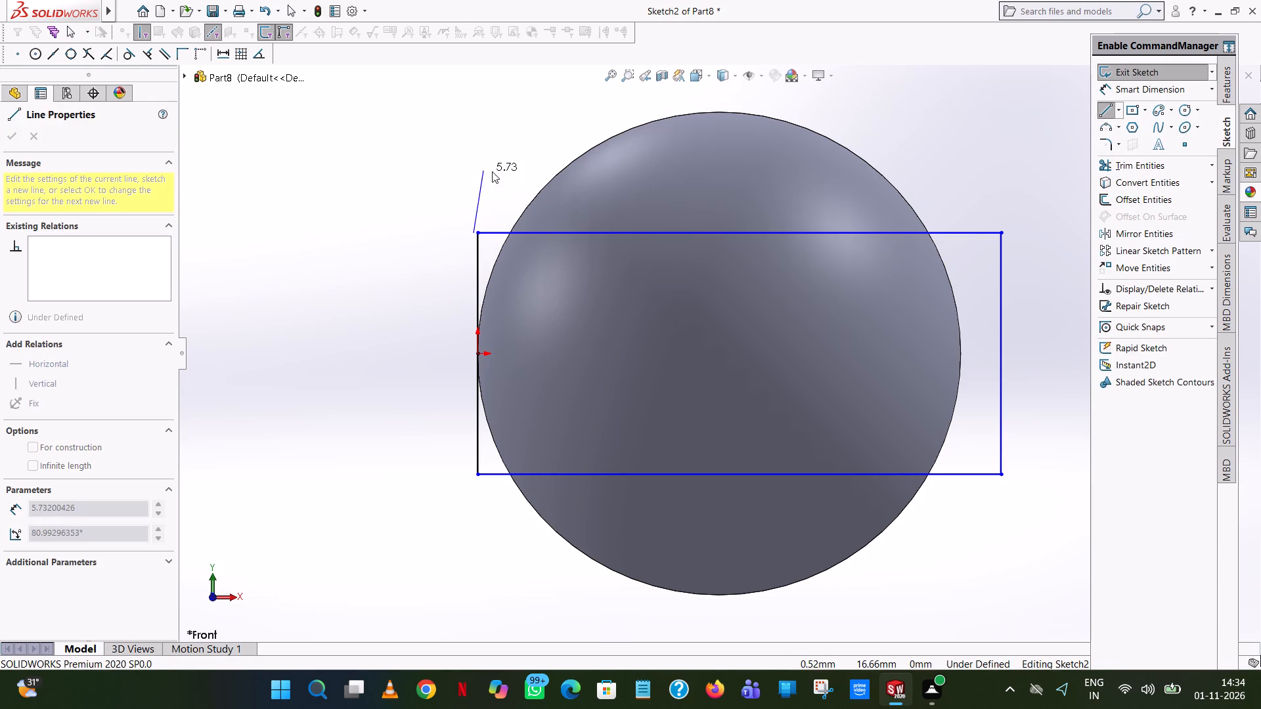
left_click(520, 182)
Sketch three lines above the rectangle, forming a closed region about 47.7 mm wide and 13.1 mm tall enclosing the sphere's top.
left_click(1103, 112)
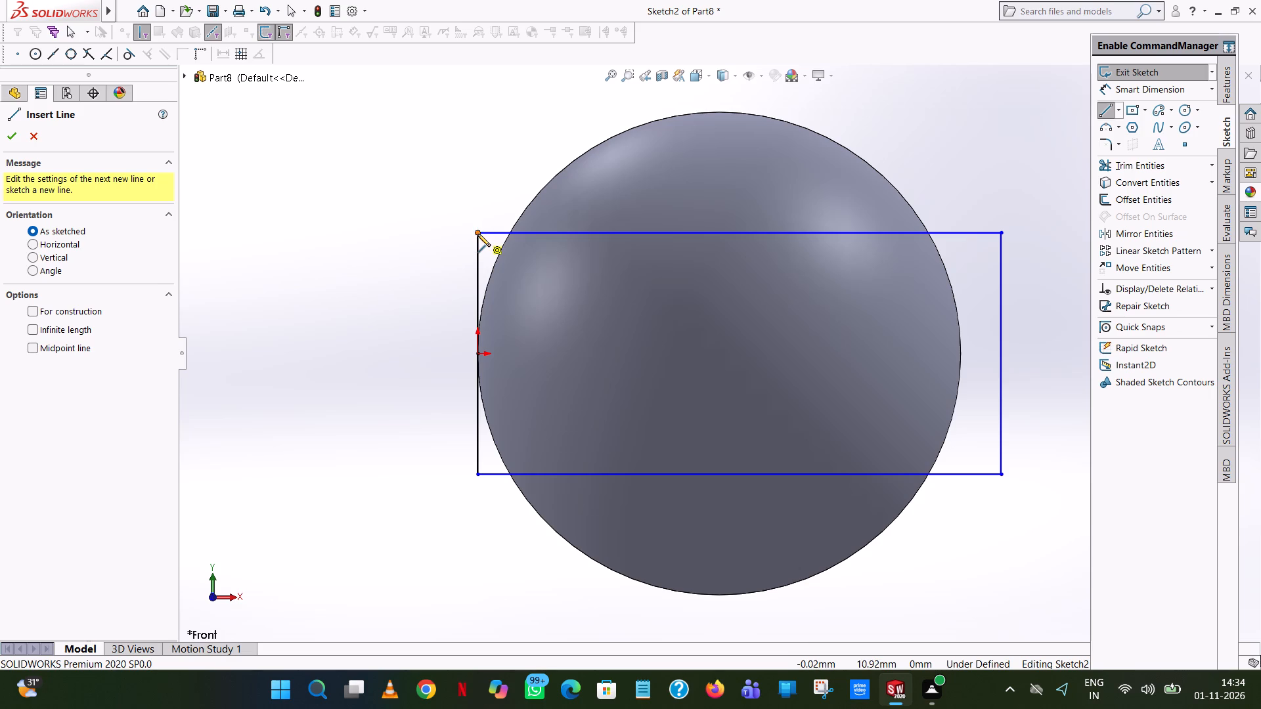
left_click(477, 234)
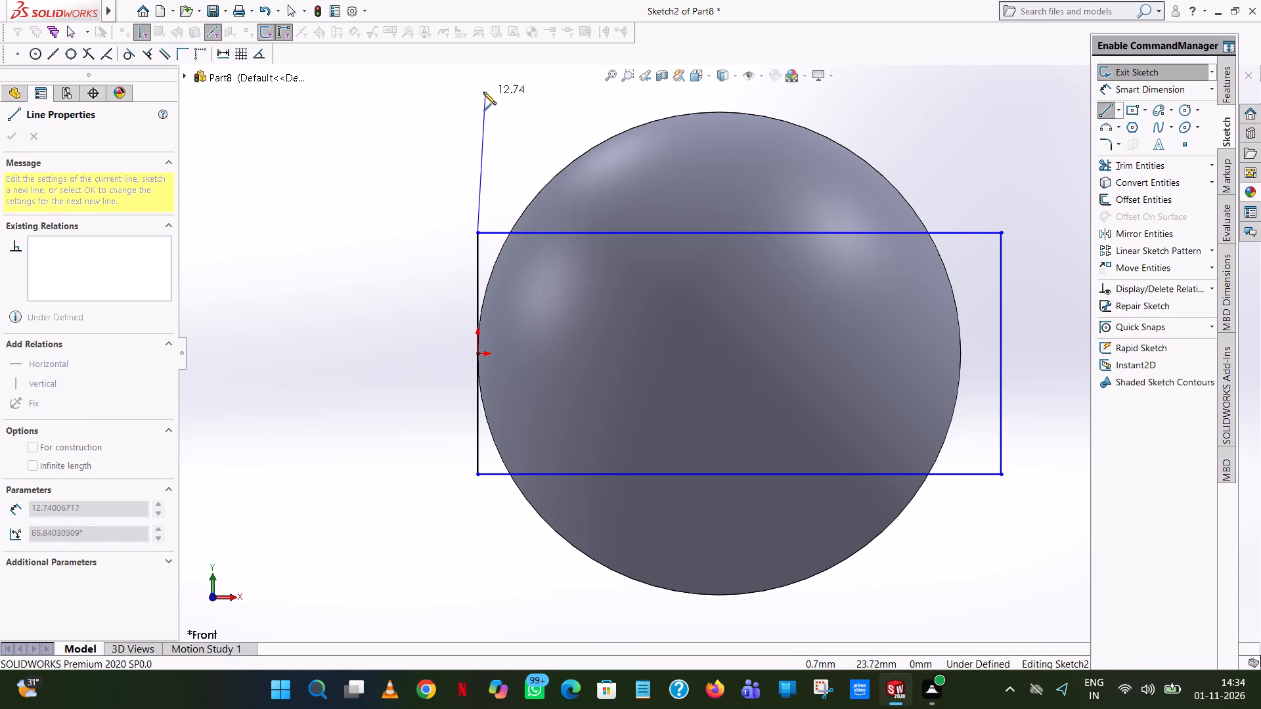
left_click(480, 89)
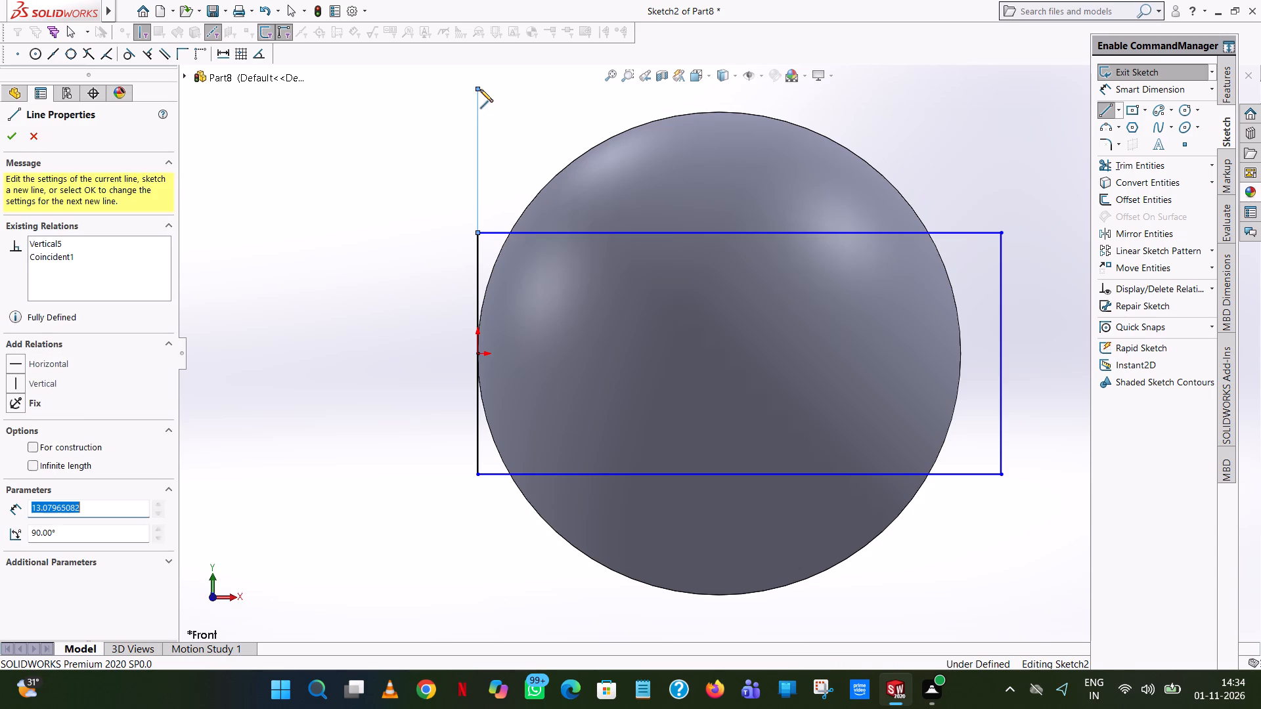
left_click(1002, 89)
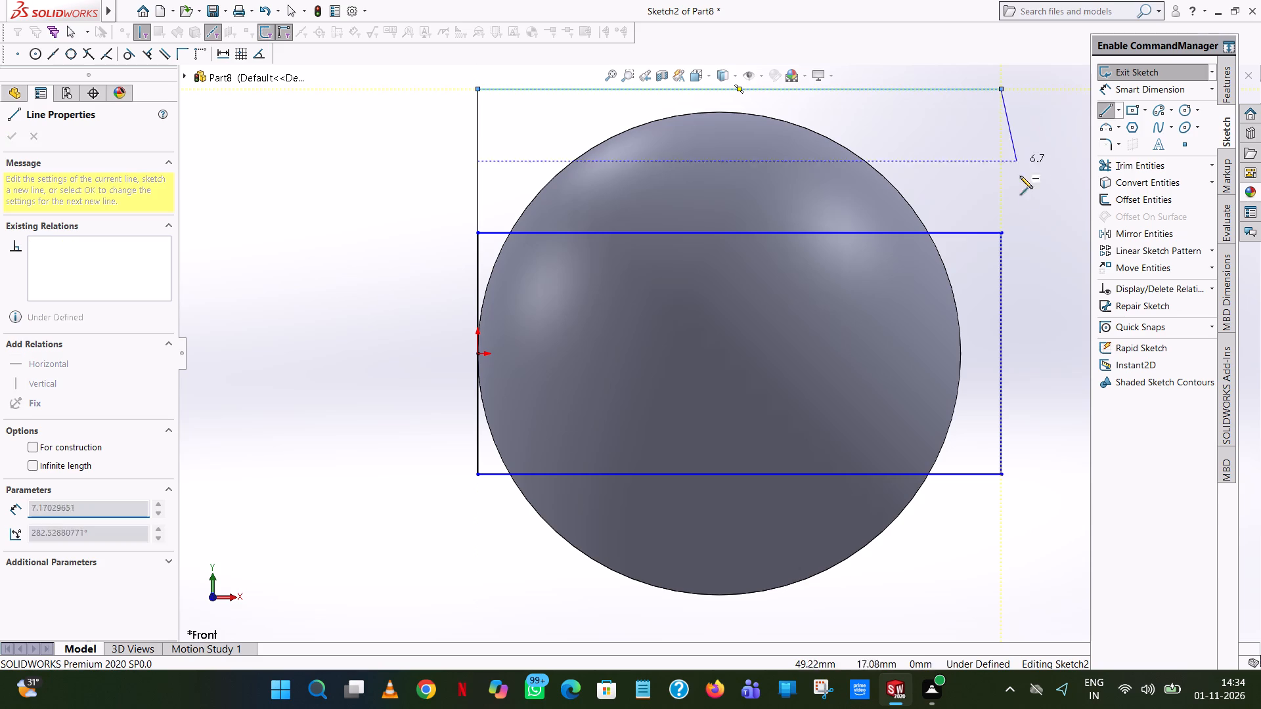
left_click(1002, 230)
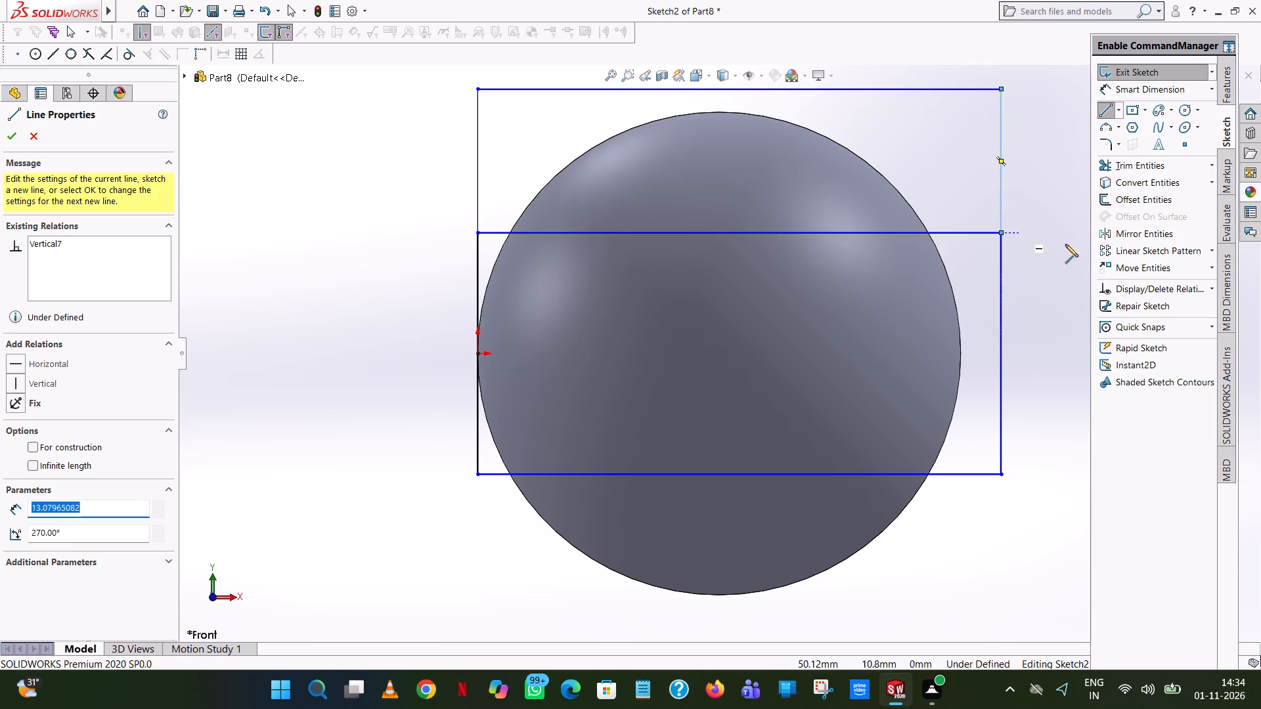
Sketch three lines below the rectangle, forming a closed region about 47.7 mm wide and 14.2 mm tall enclosing the sphere's bottom.
left_click(1002, 475)
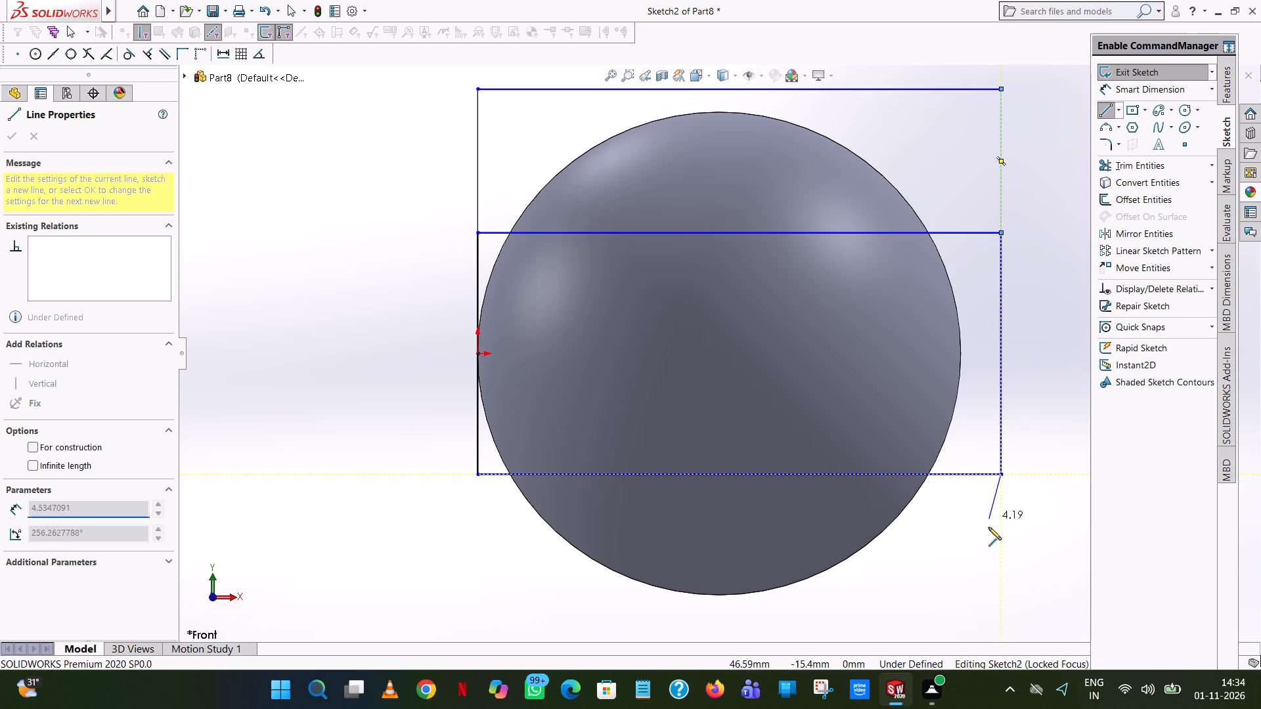
left_click(1001, 630)
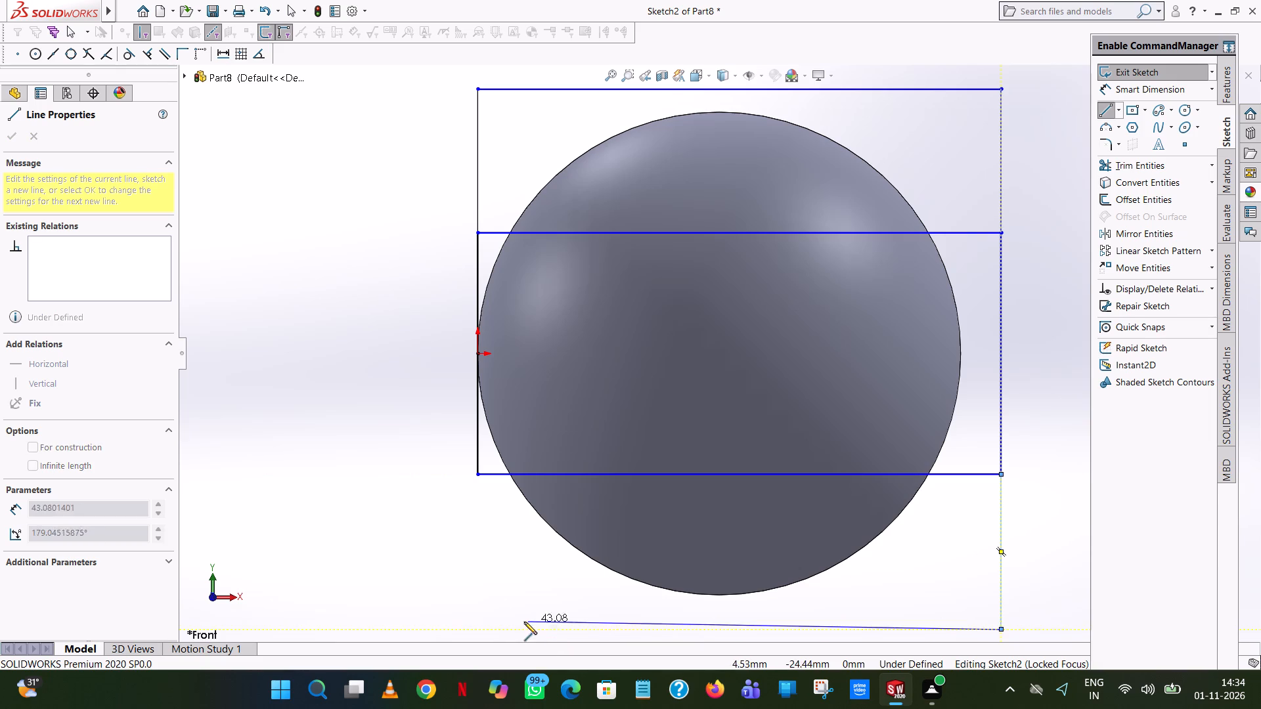
left_click(477, 630)
left_click(475, 474)
right_click(475, 474)
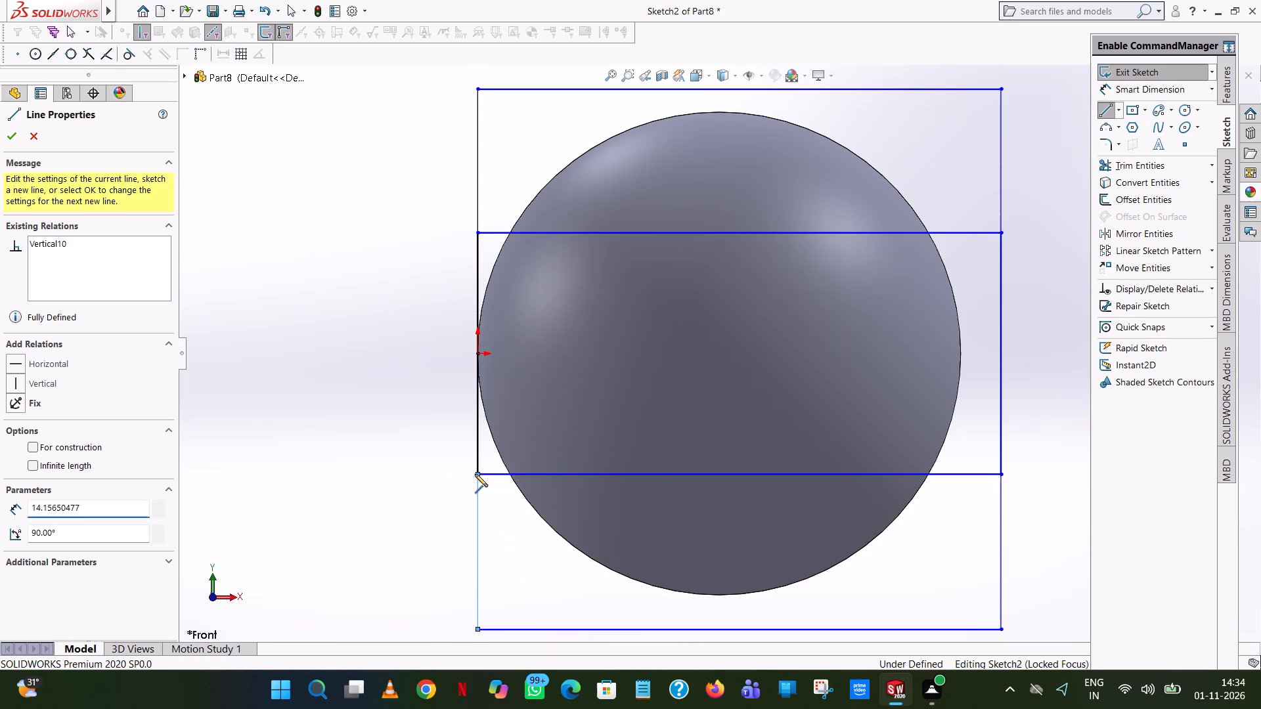
left_click(516, 486)
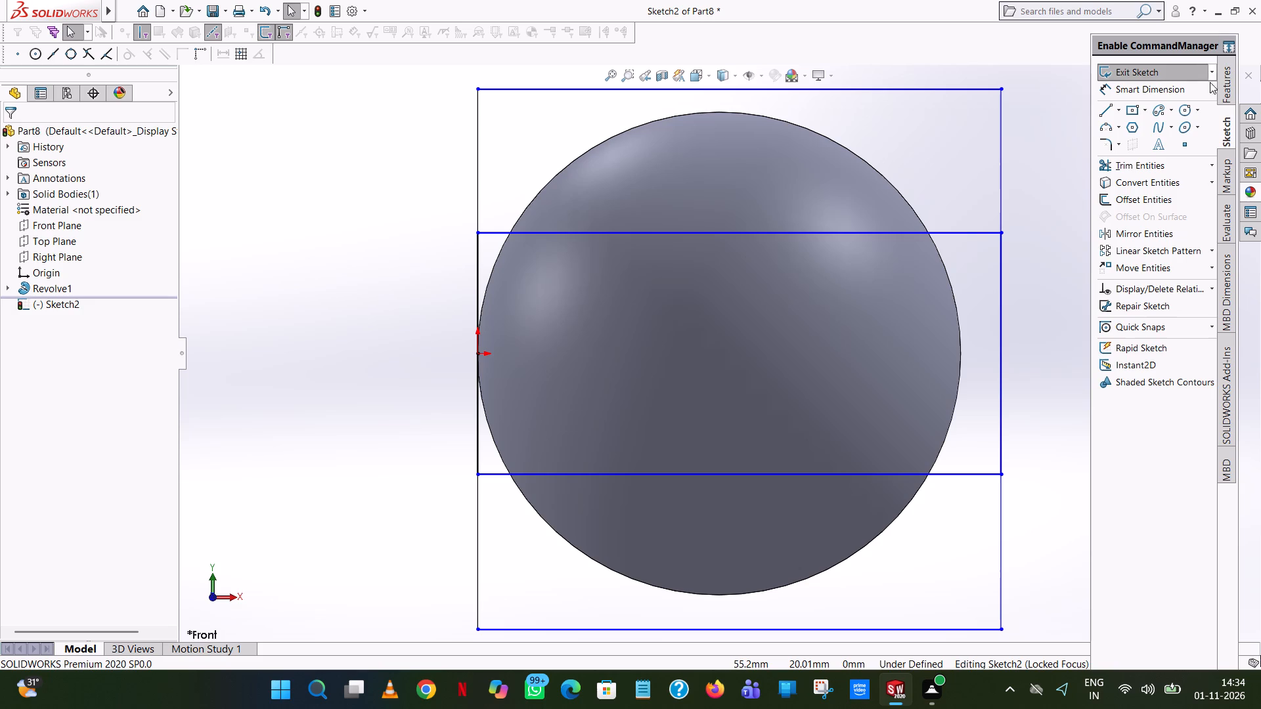
Extrude-cut the upper and lower sketch regions through the sphere, using Mid Plane with a depth of 60 mm.
left_click(1223, 89)
left_click(1116, 163)
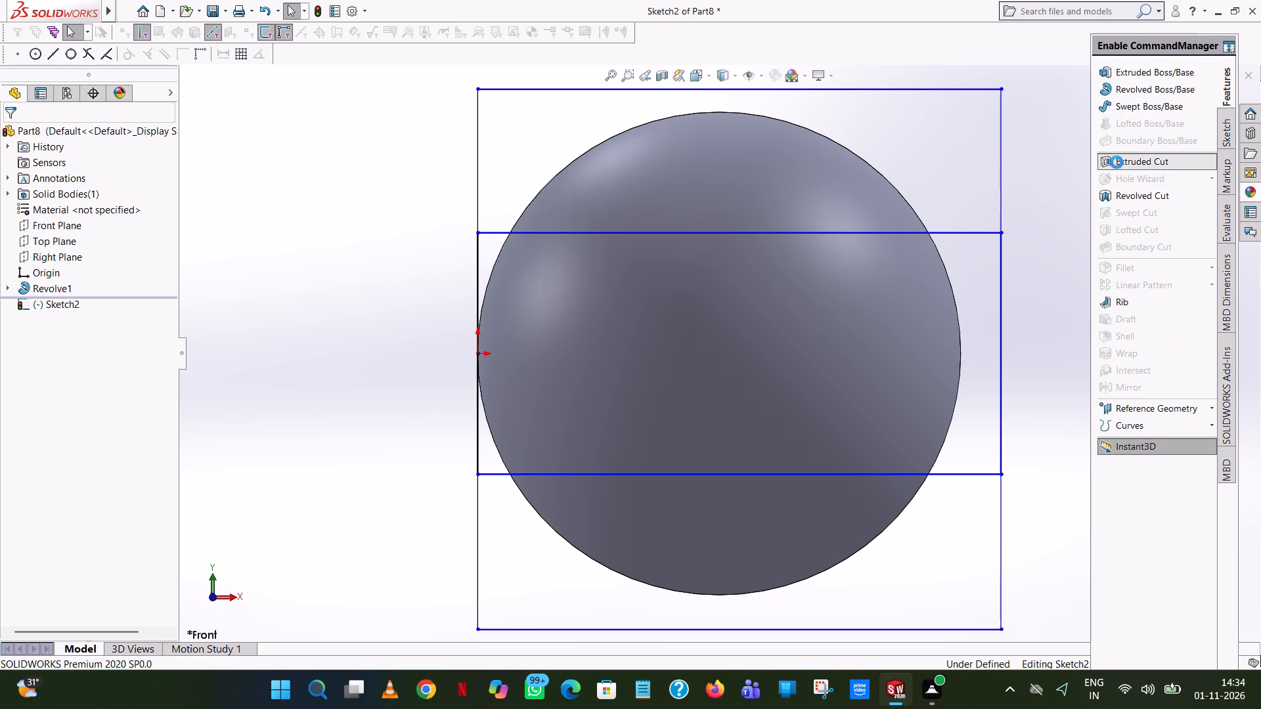
left_click(910, 121)
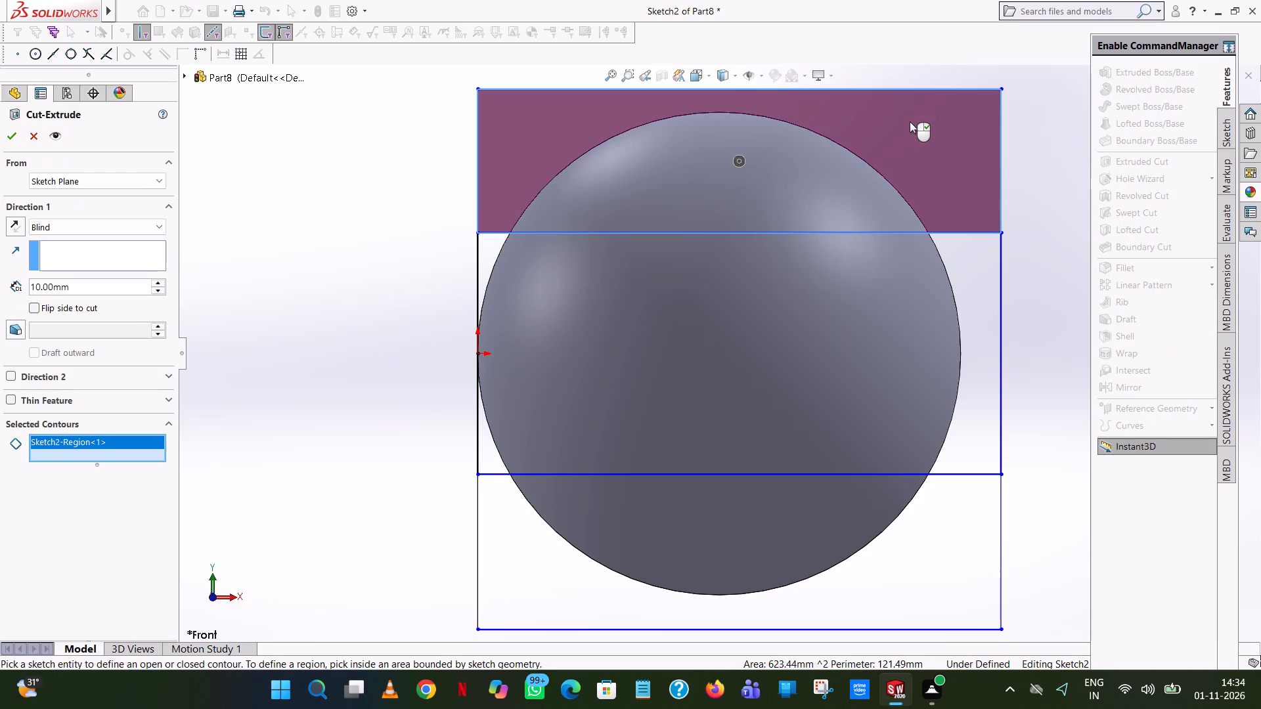
left_click(810, 519)
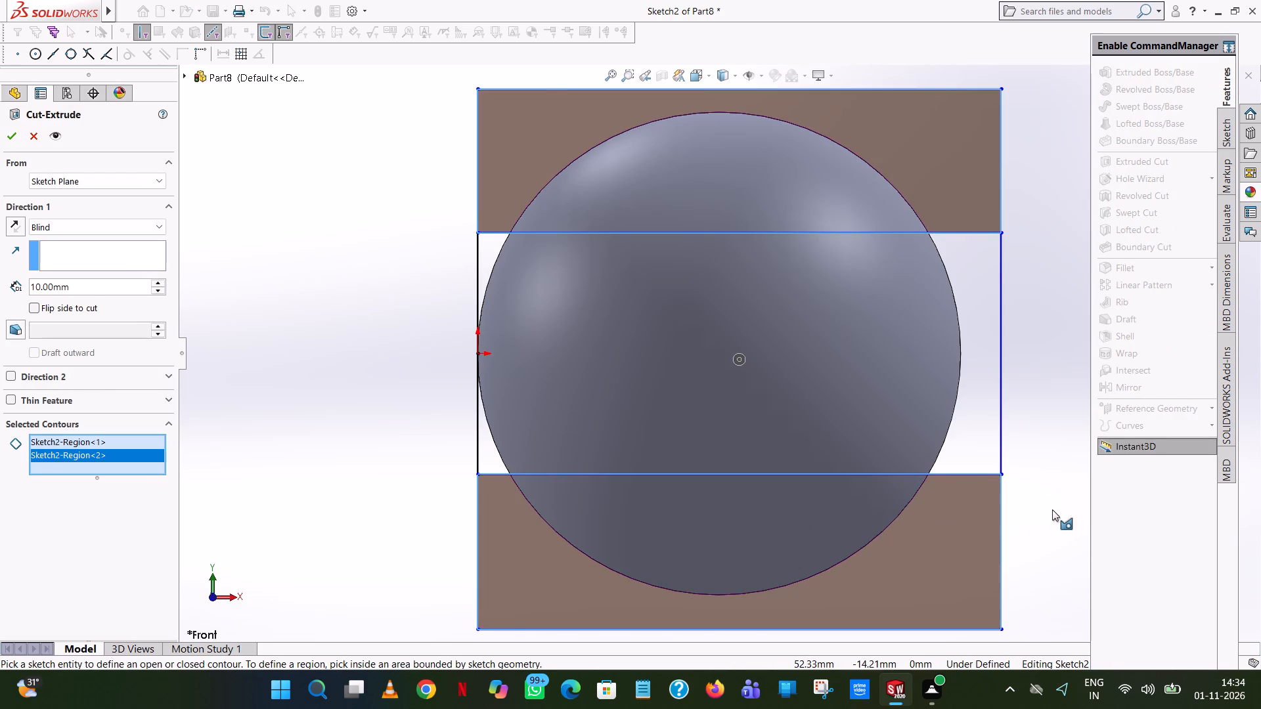
scroll(1052, 504, "up", 1)
middle_click_drag(1052, 504, 927, 526)
scroll(927, 526, "up", 1)
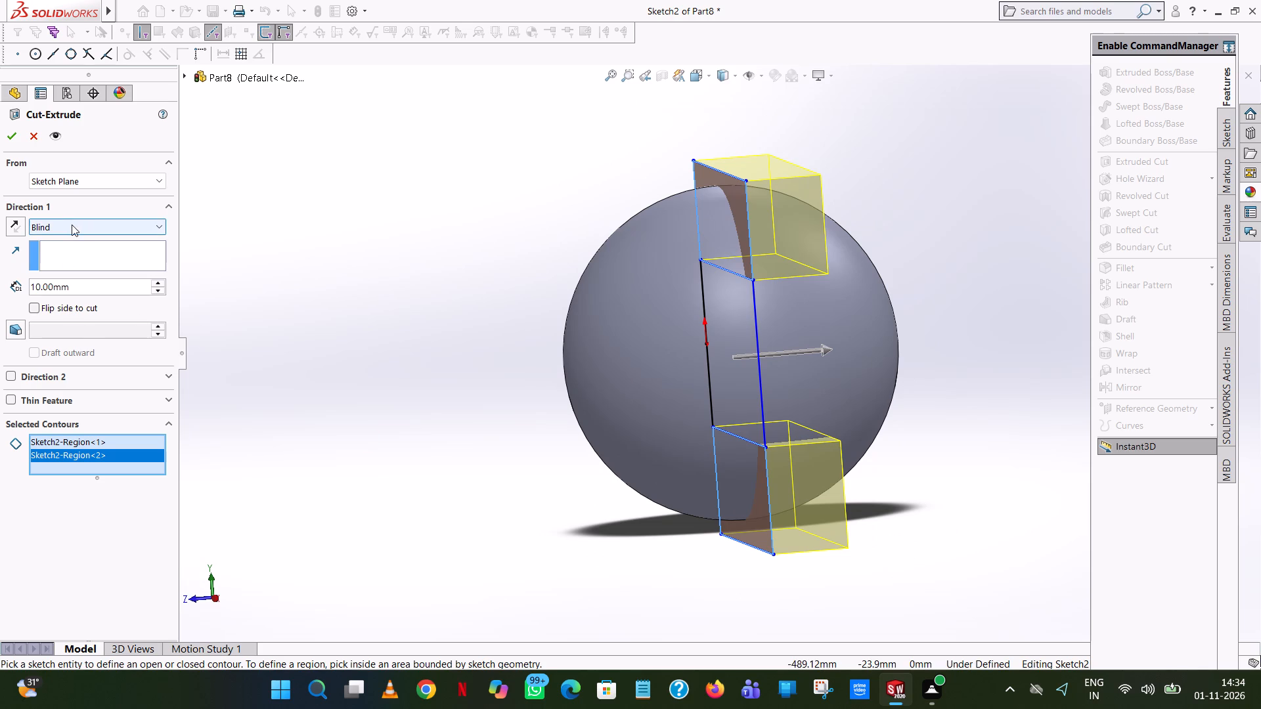
left_click(72, 225)
left_click(32, 333)
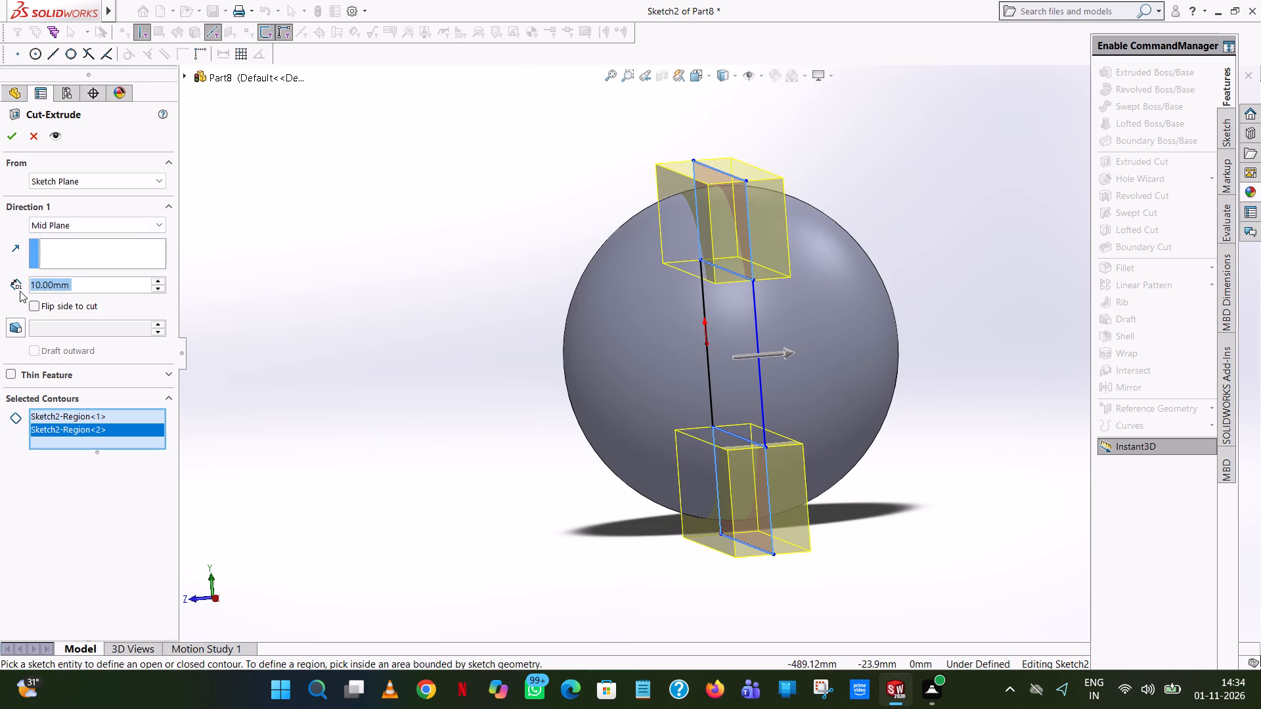
triple_click(161, 284)
double_click(161, 284)
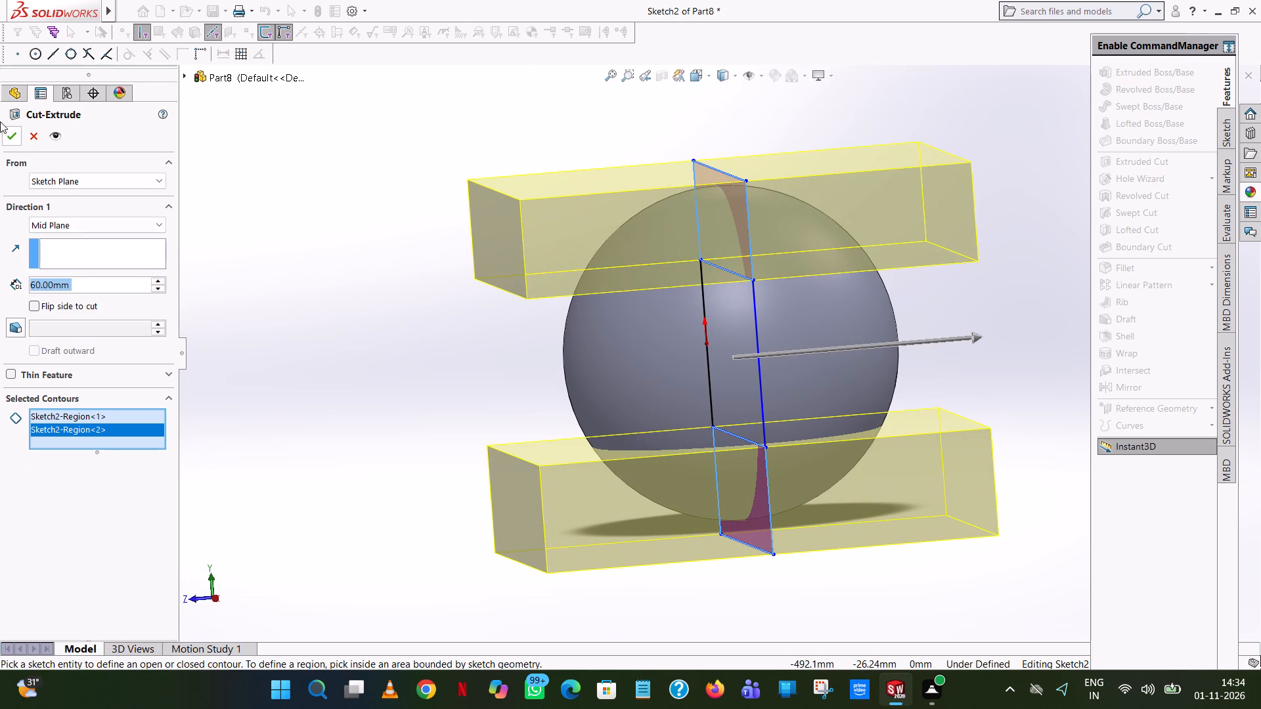
left_click(6, 139)
left_click(308, 318)
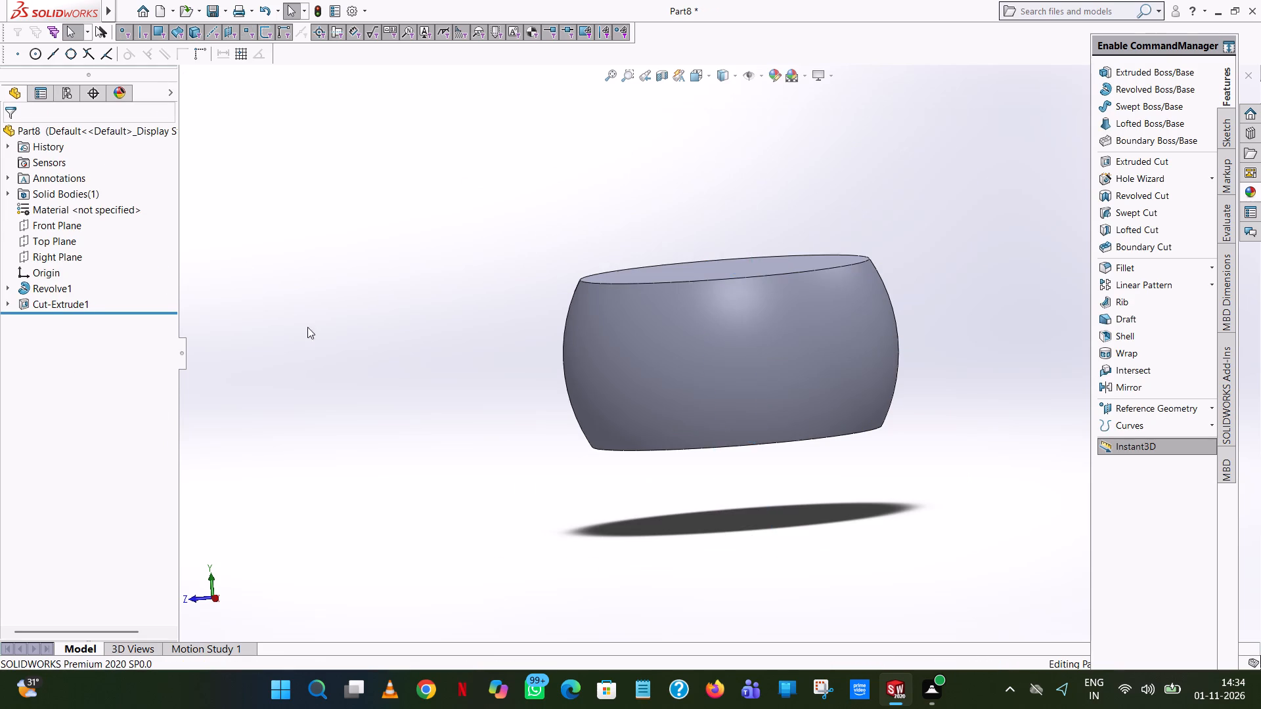
Start an Extruded Cut with a new sketch on the upper flat circular face of the truncated sphere.
middle_click_drag(261, 400, 592, 374)
scroll(324, 382, "up", 1)
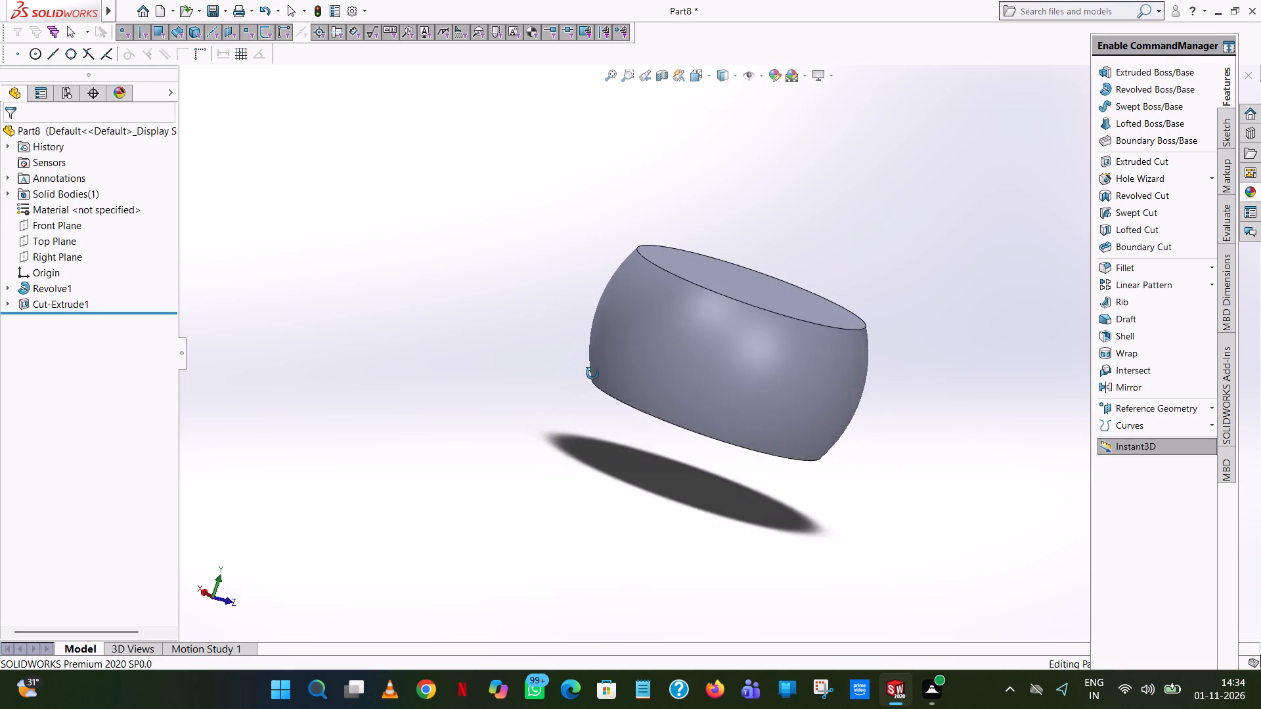
middle_click_drag(592, 374, 729, 443)
scroll(627, 436, "up", 1)
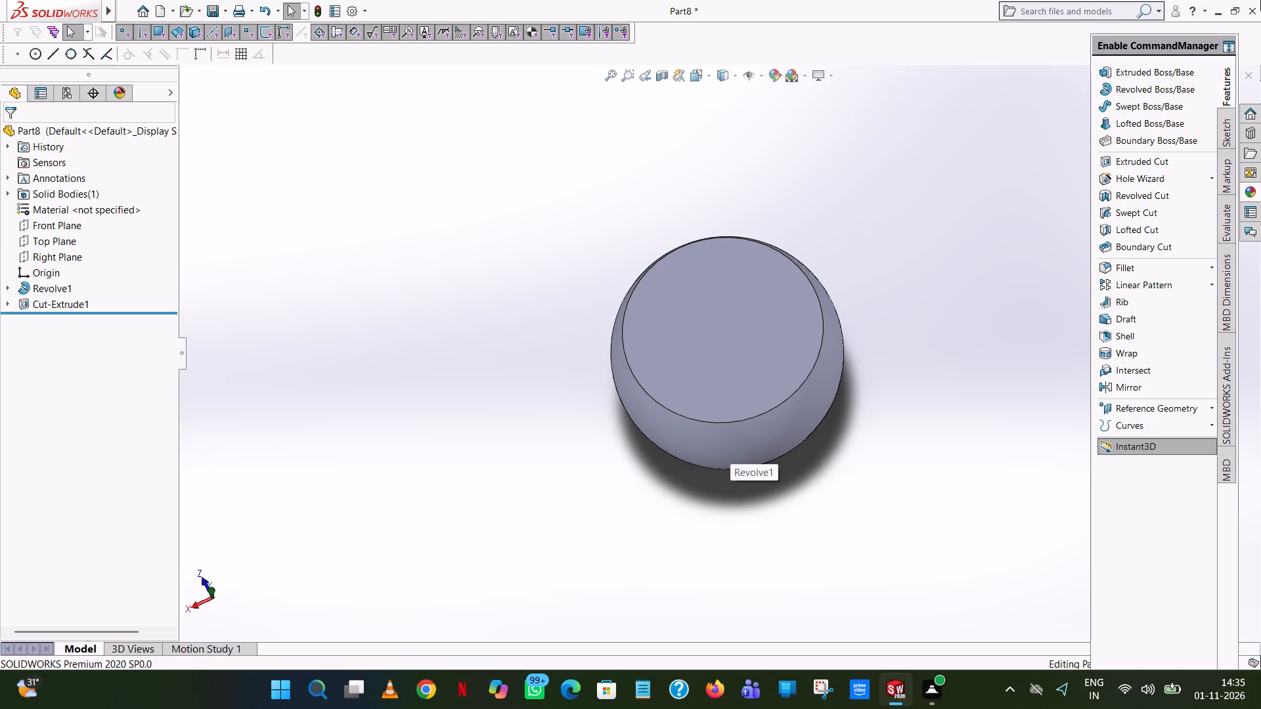
left_click(1169, 163)
left_click(674, 291)
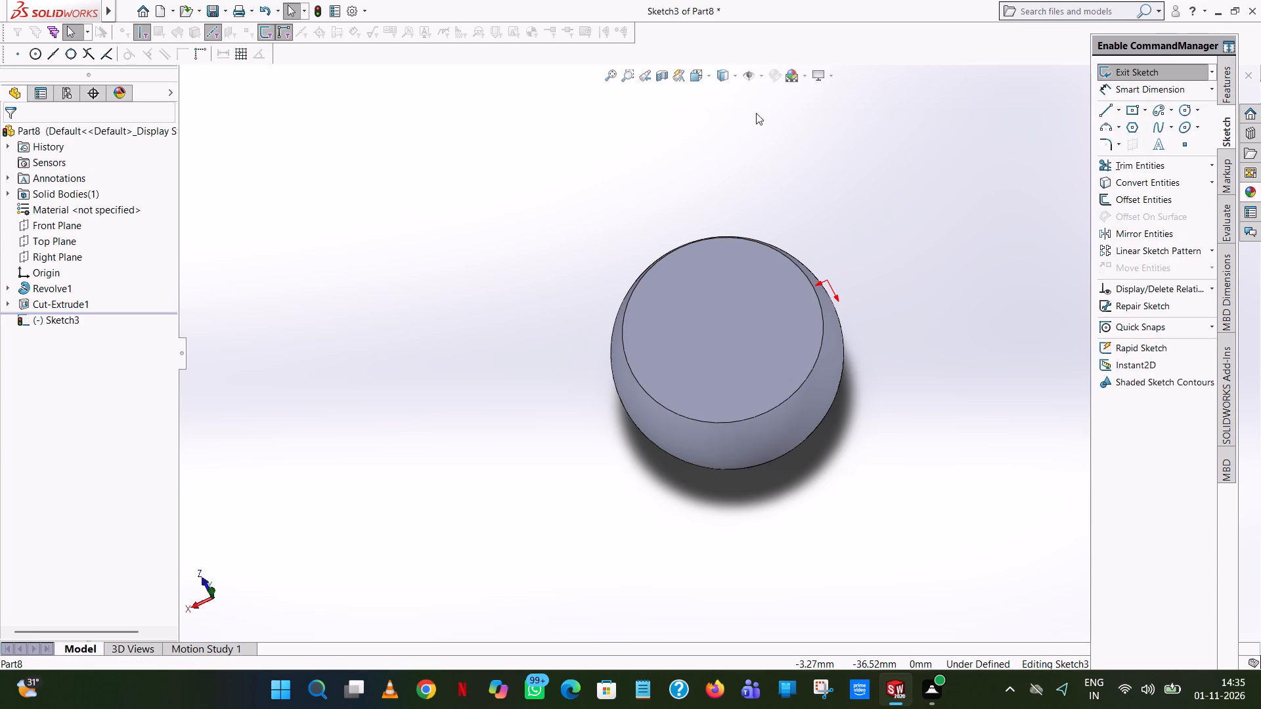
left_click(709, 75)
left_click(770, 150)
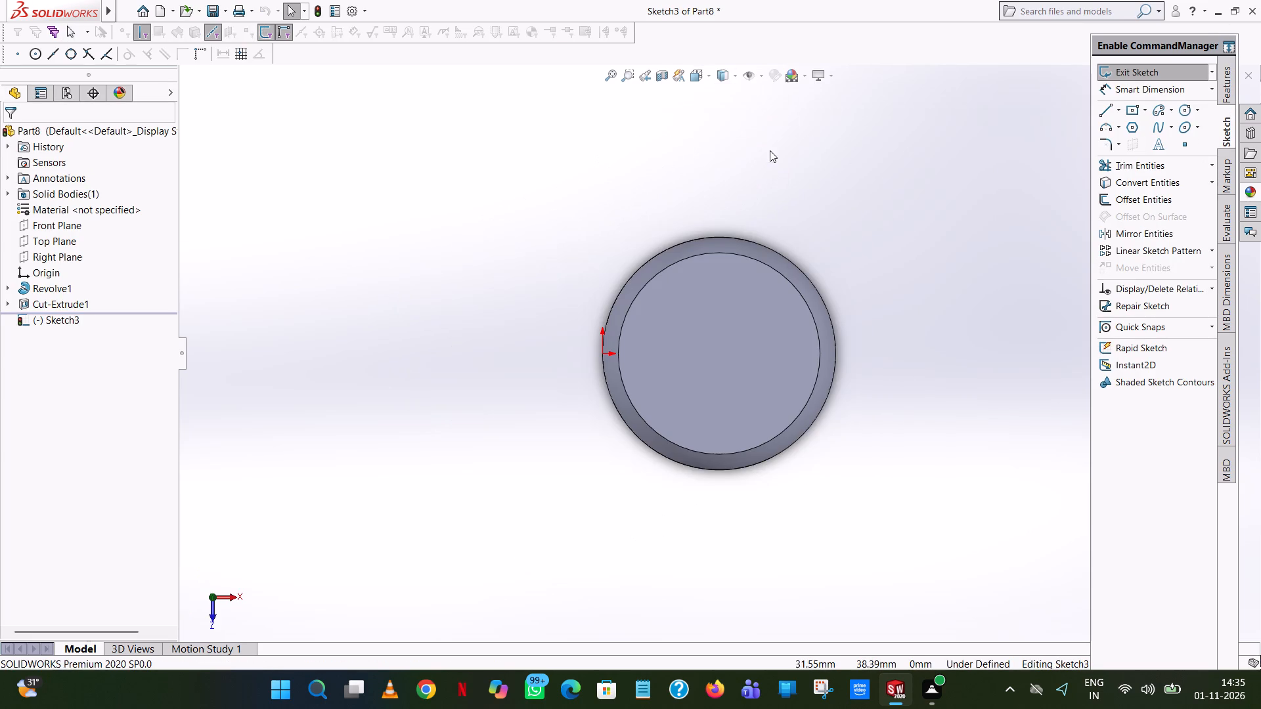
Sketch an 11 mm horizontal line rightward from the circular face's centre, followed by an 11 mm vertical line upward from its end.
left_click(1101, 111)
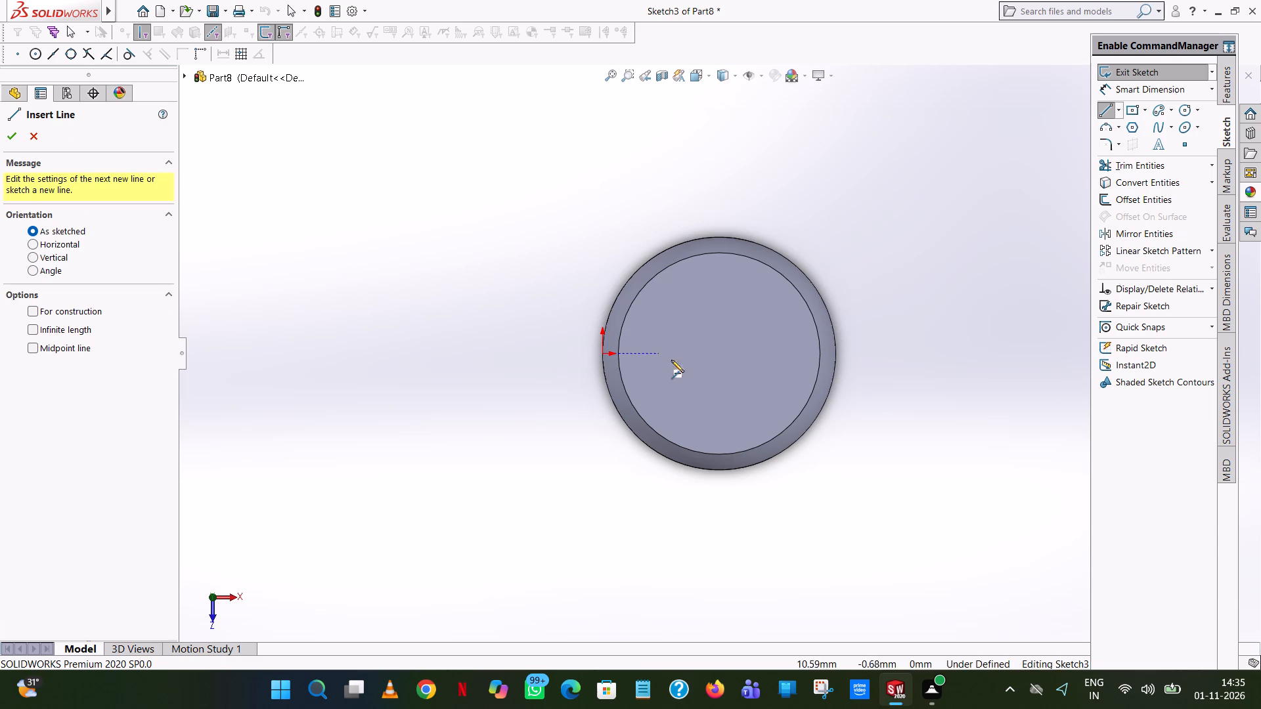
left_click(719, 354)
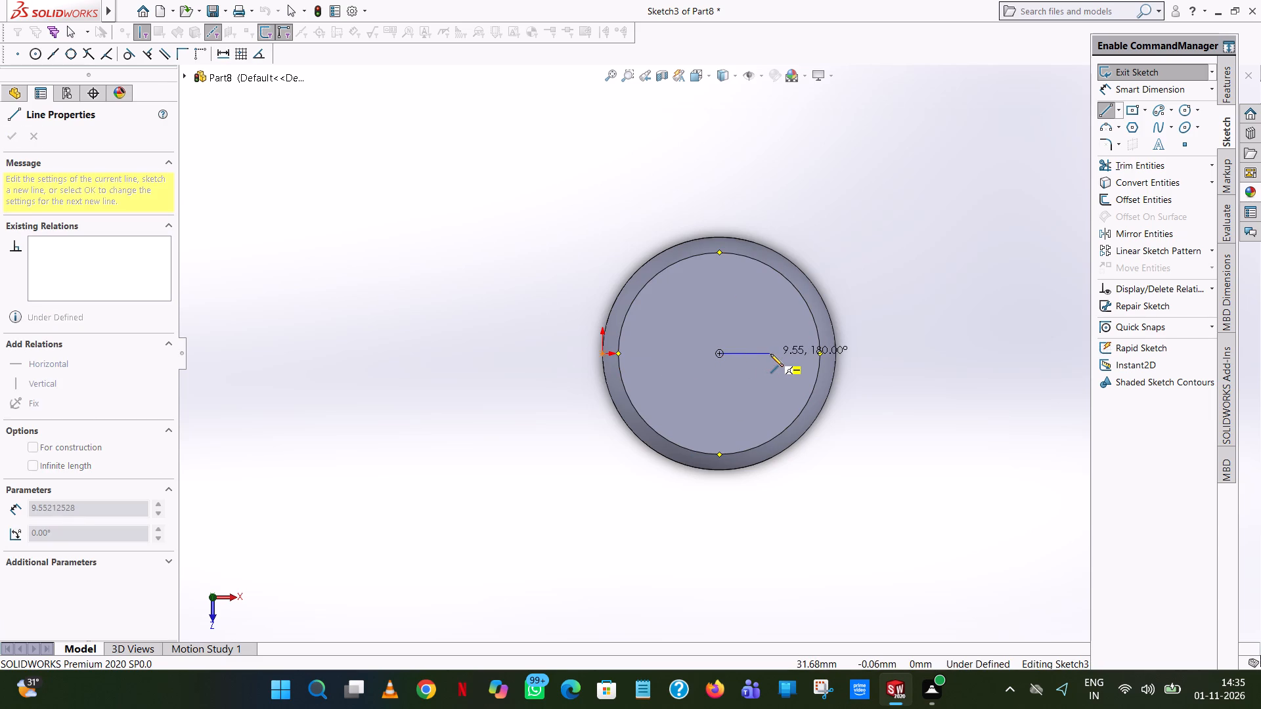
left_click(770, 354)
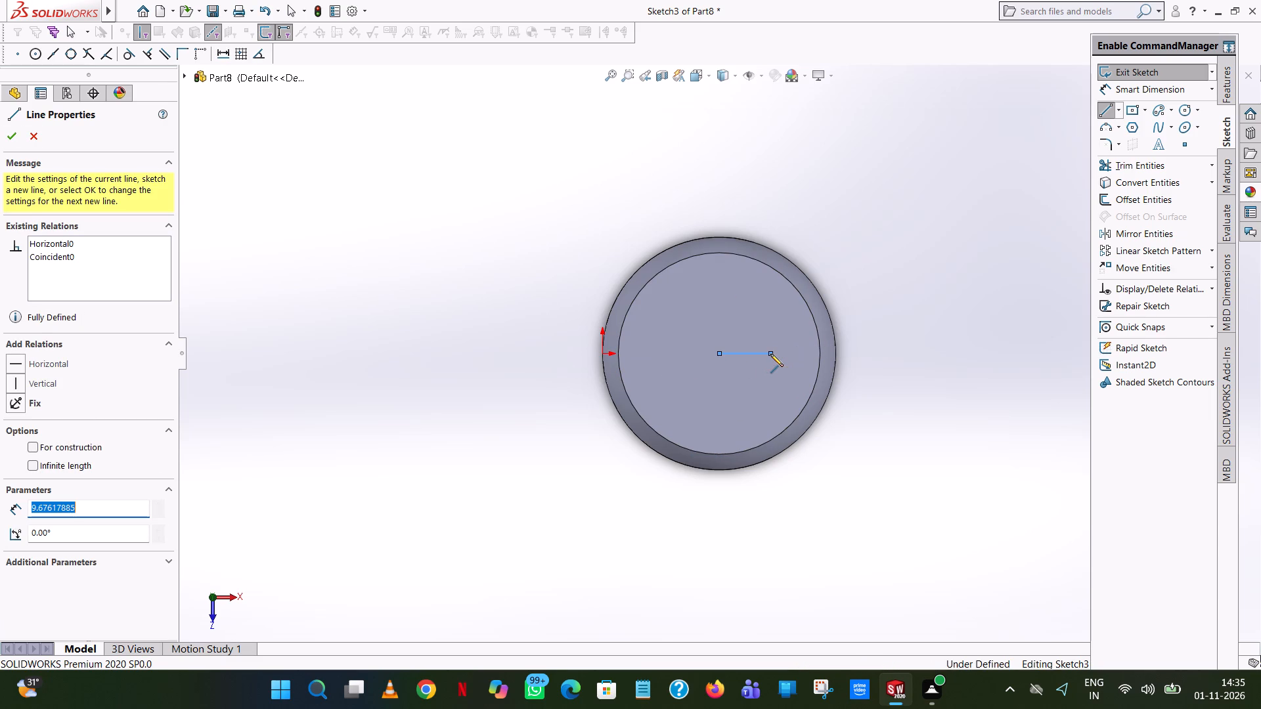
type("11")
key("Return")
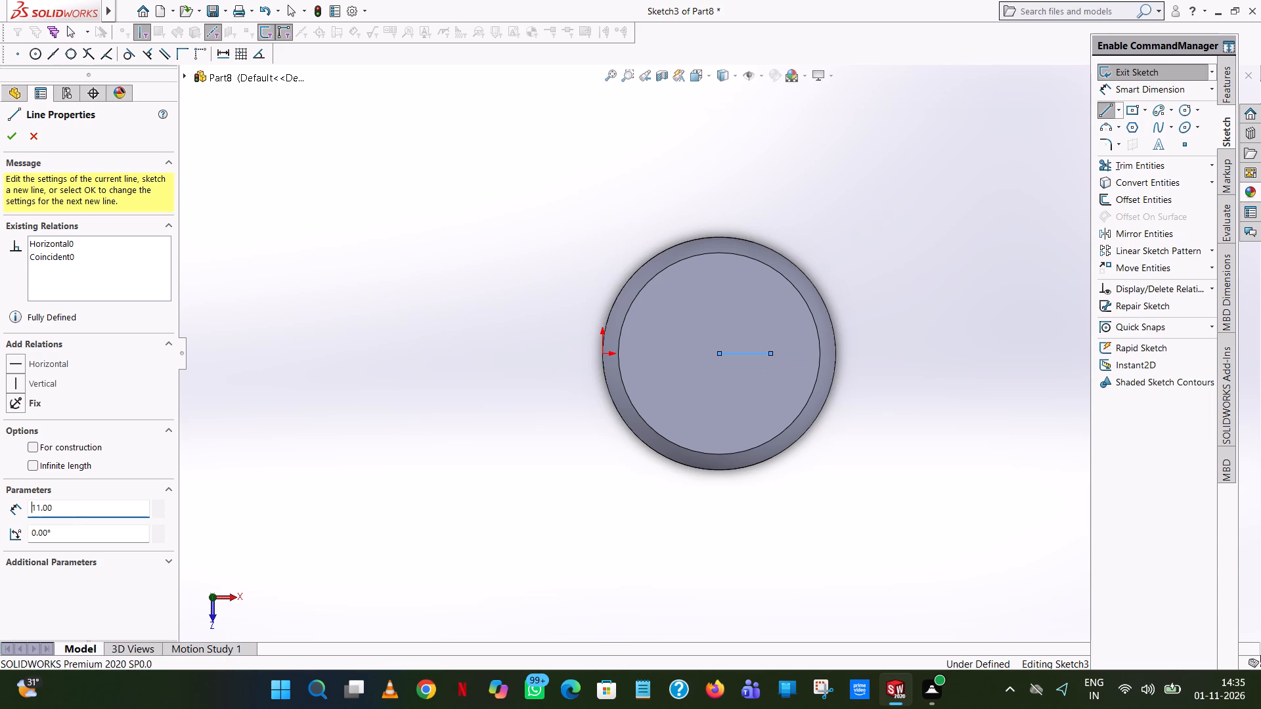
left_click(775, 290)
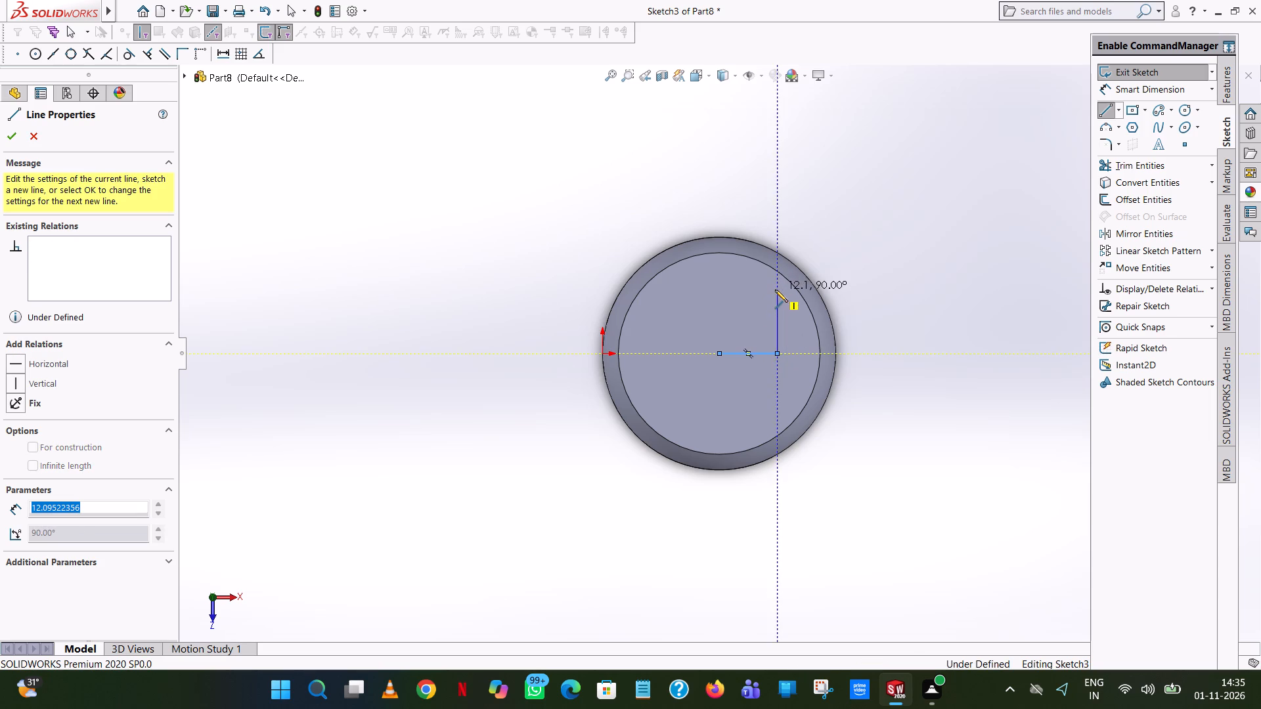
type("11")
key("Return")
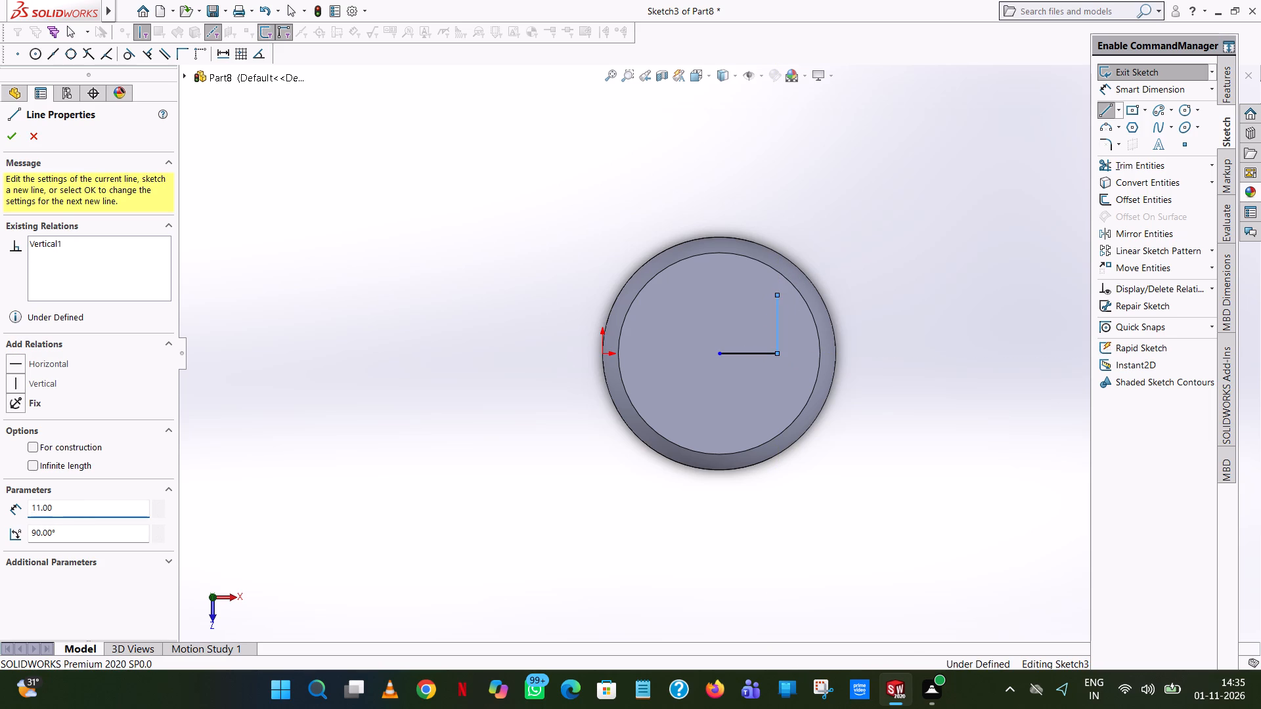
Complete the 21 mm square around the face's centre with connected 21 mm lines, closing it at the end of the centre line.
left_click(678, 295)
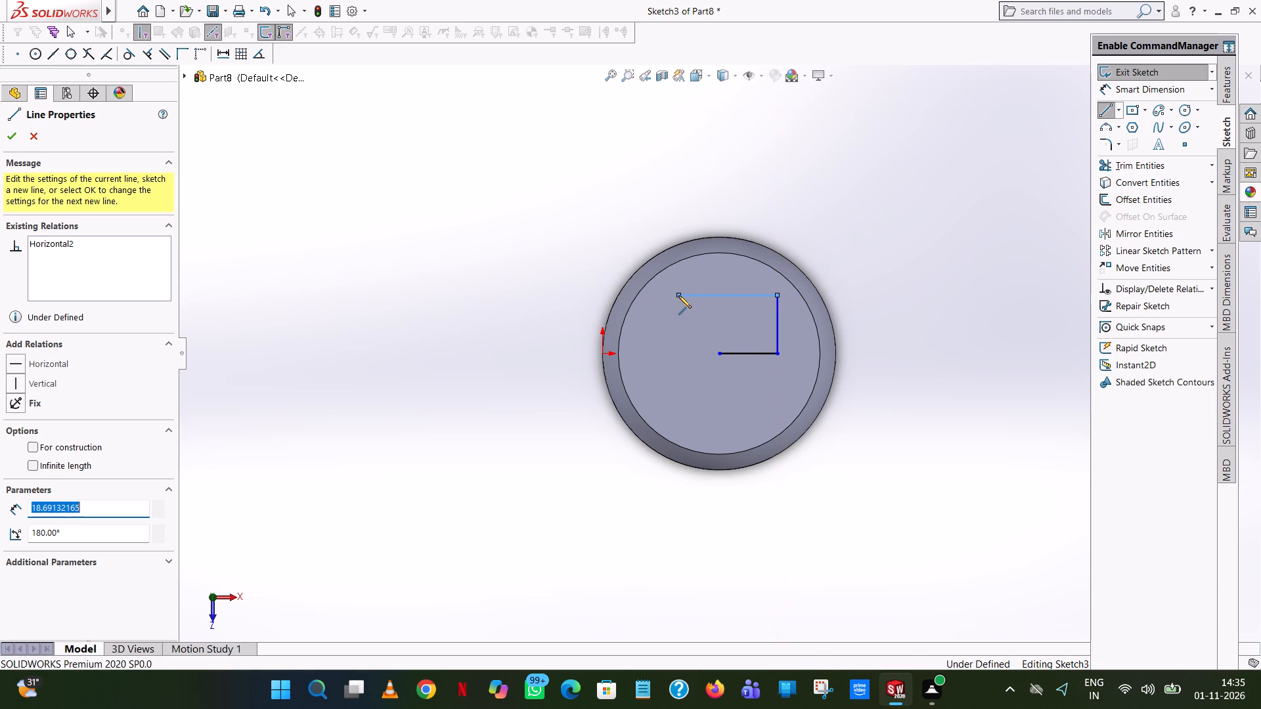
type("21")
key("Return")
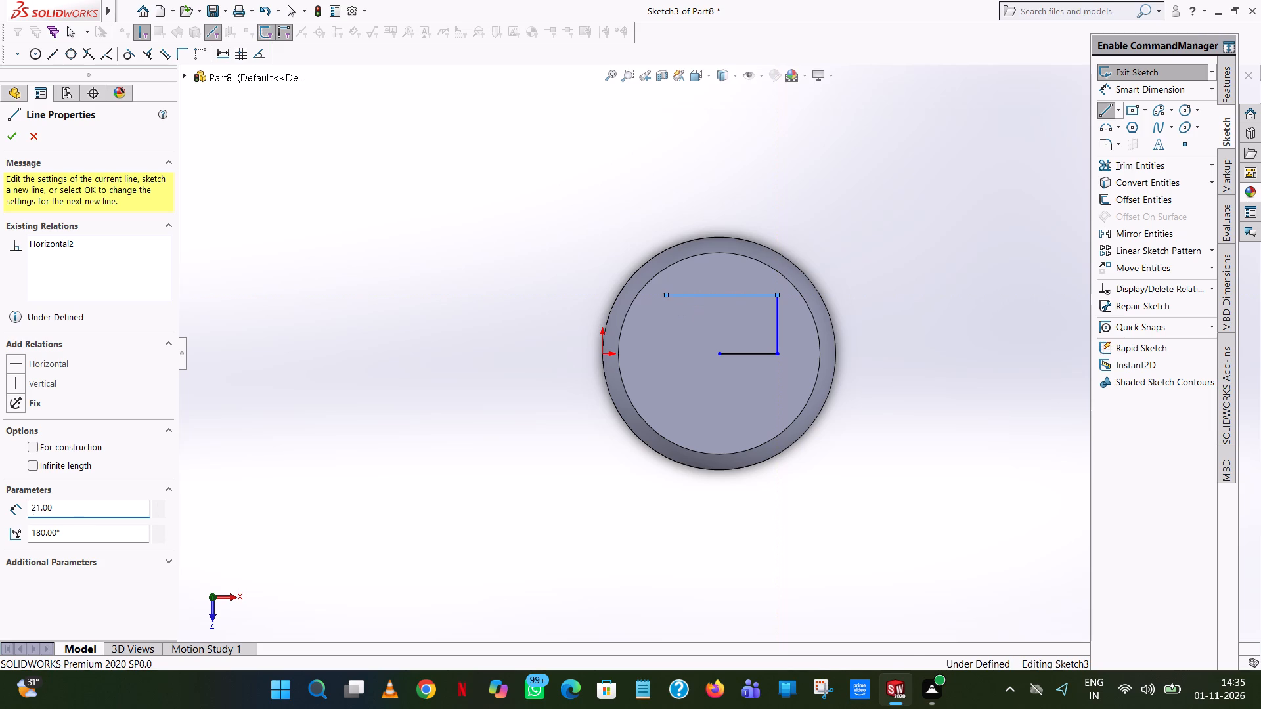
left_click(664, 410)
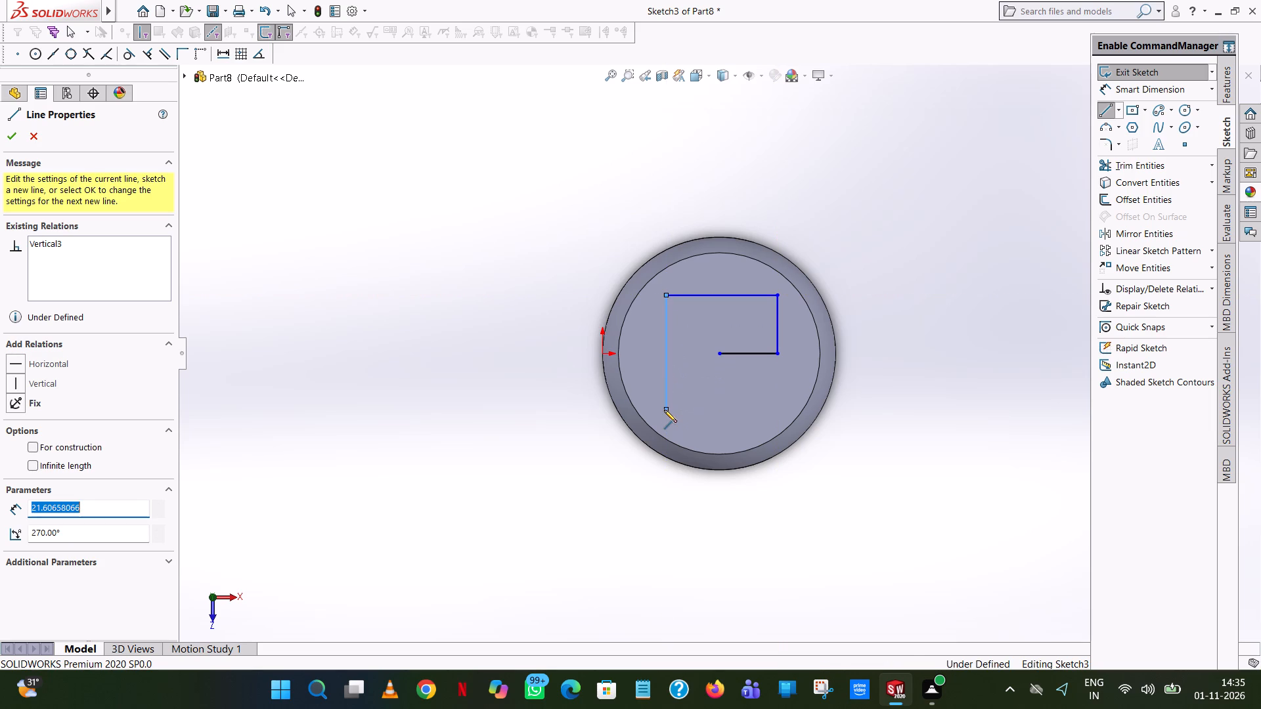
type("21")
key("Return")
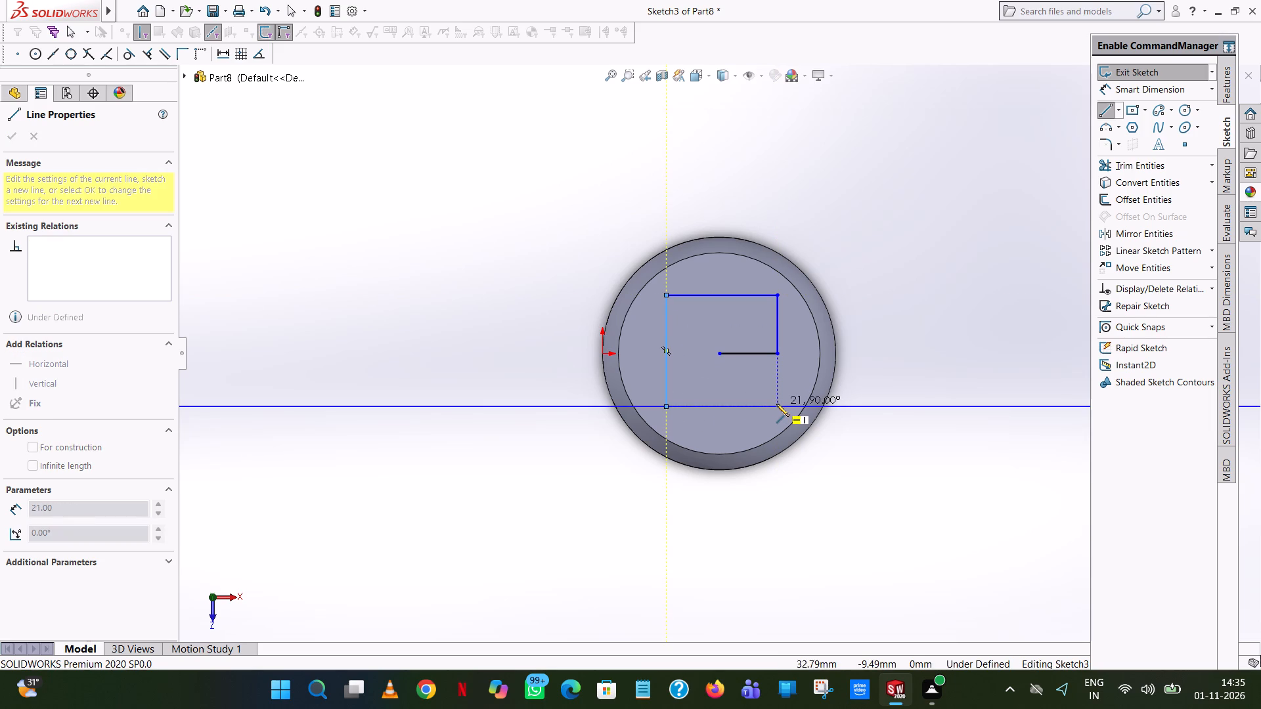
left_click(776, 404)
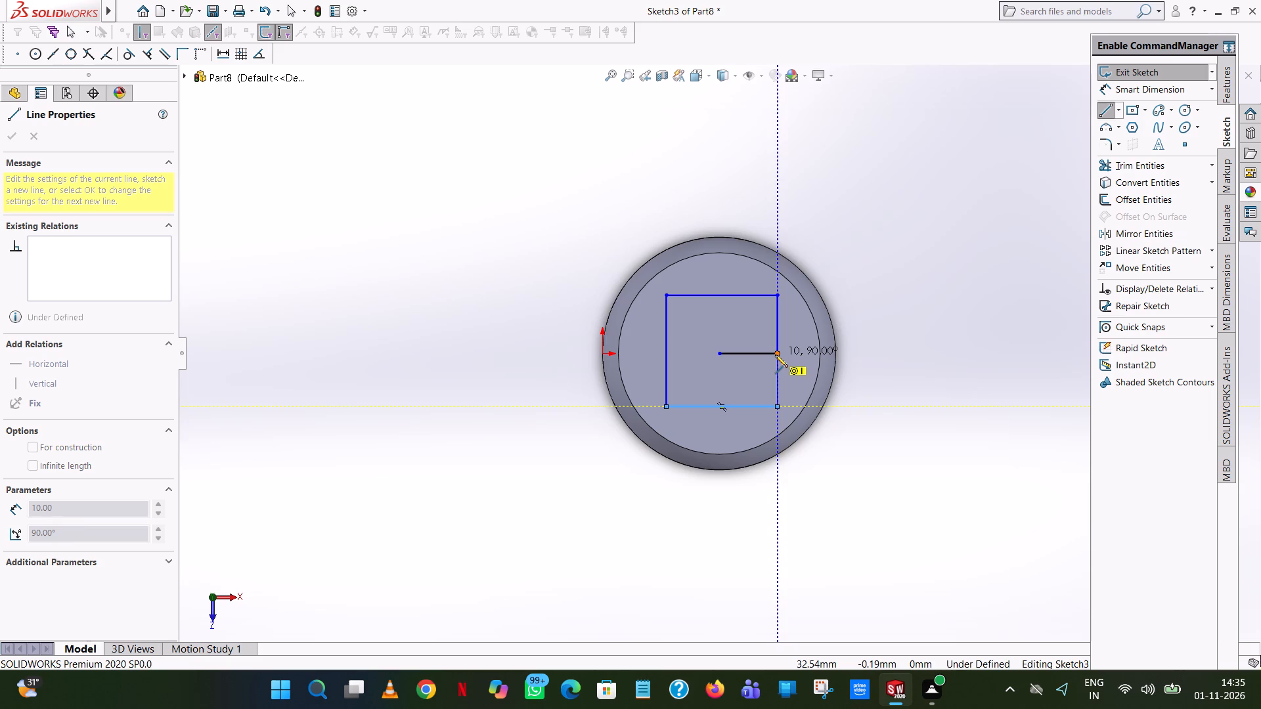
left_click(775, 353)
right_click(775, 353)
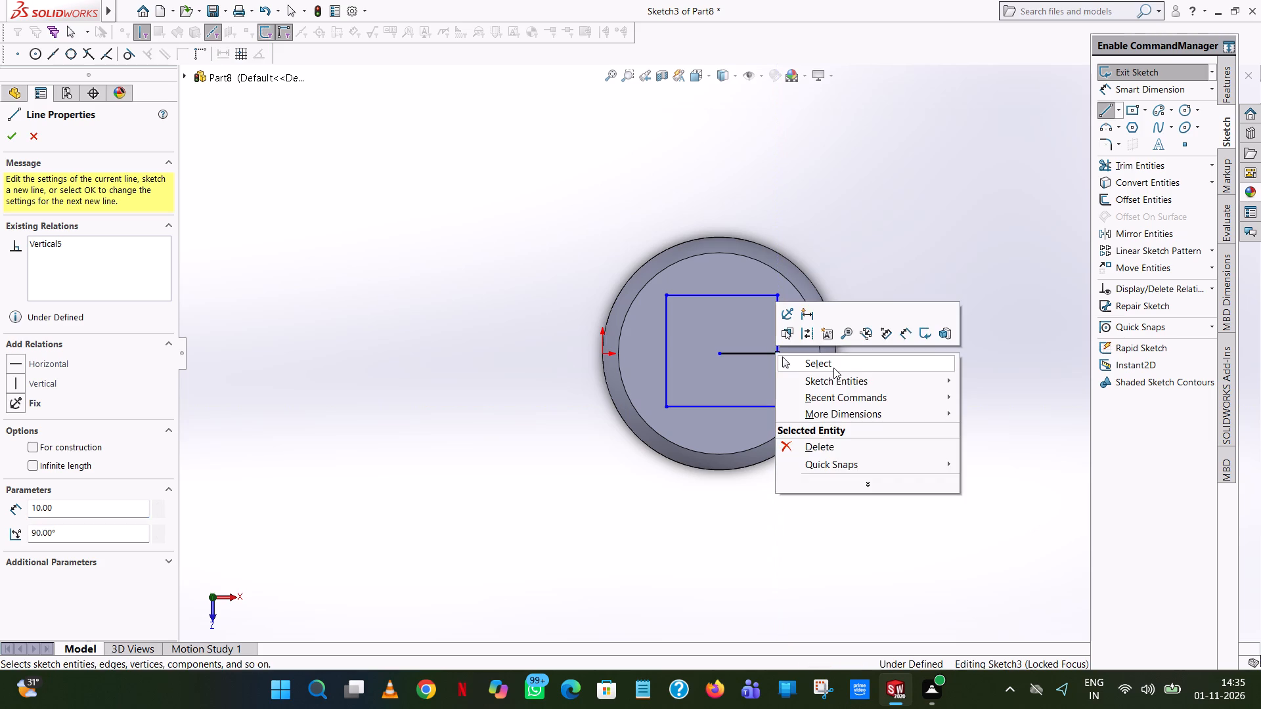
left_click(833, 368)
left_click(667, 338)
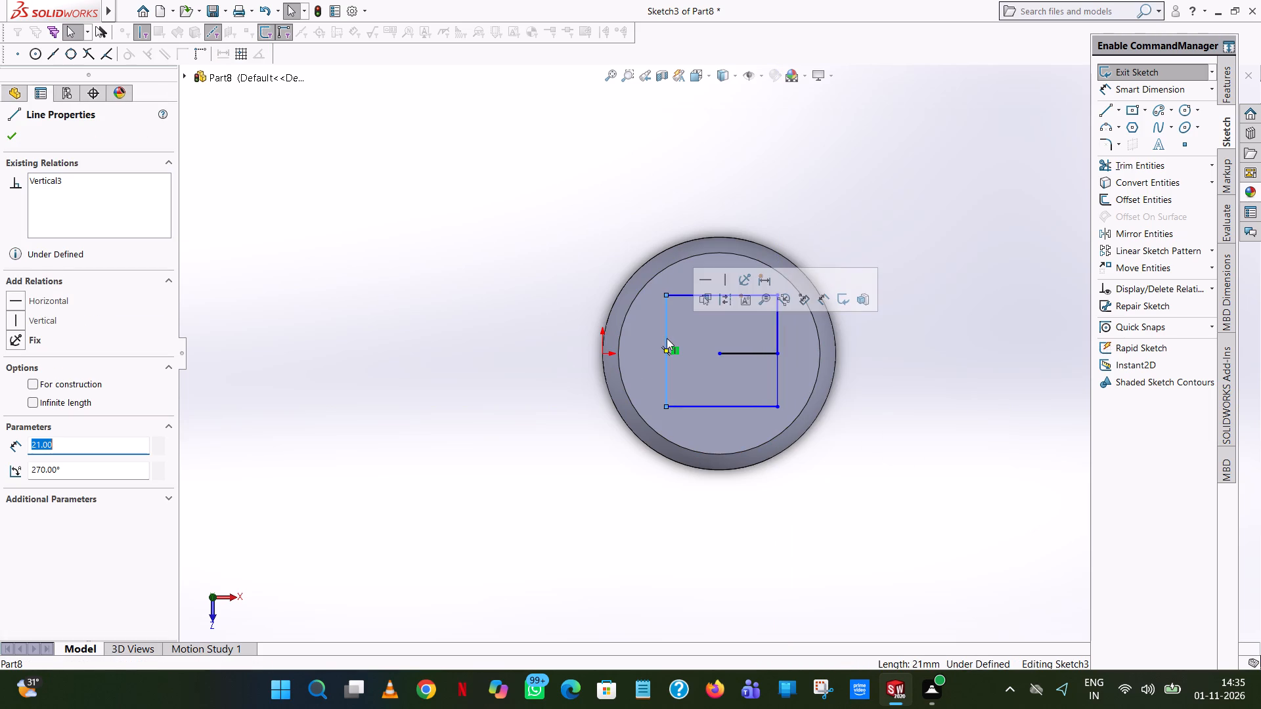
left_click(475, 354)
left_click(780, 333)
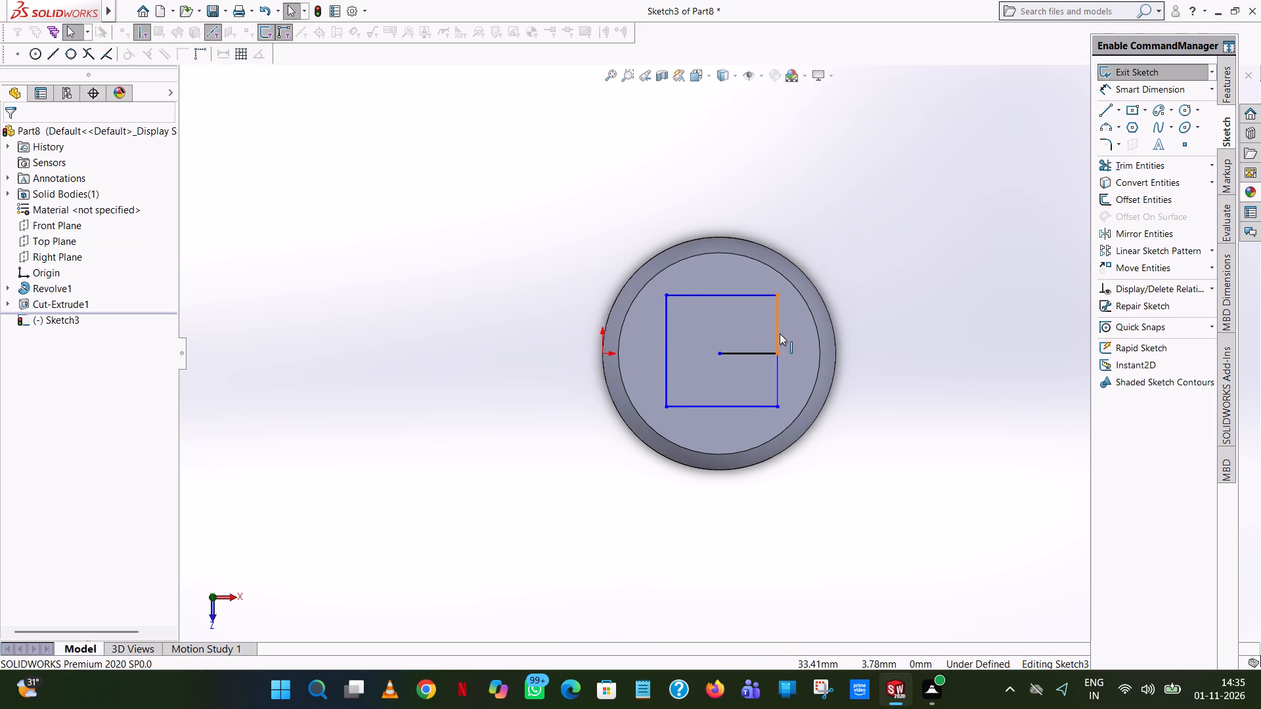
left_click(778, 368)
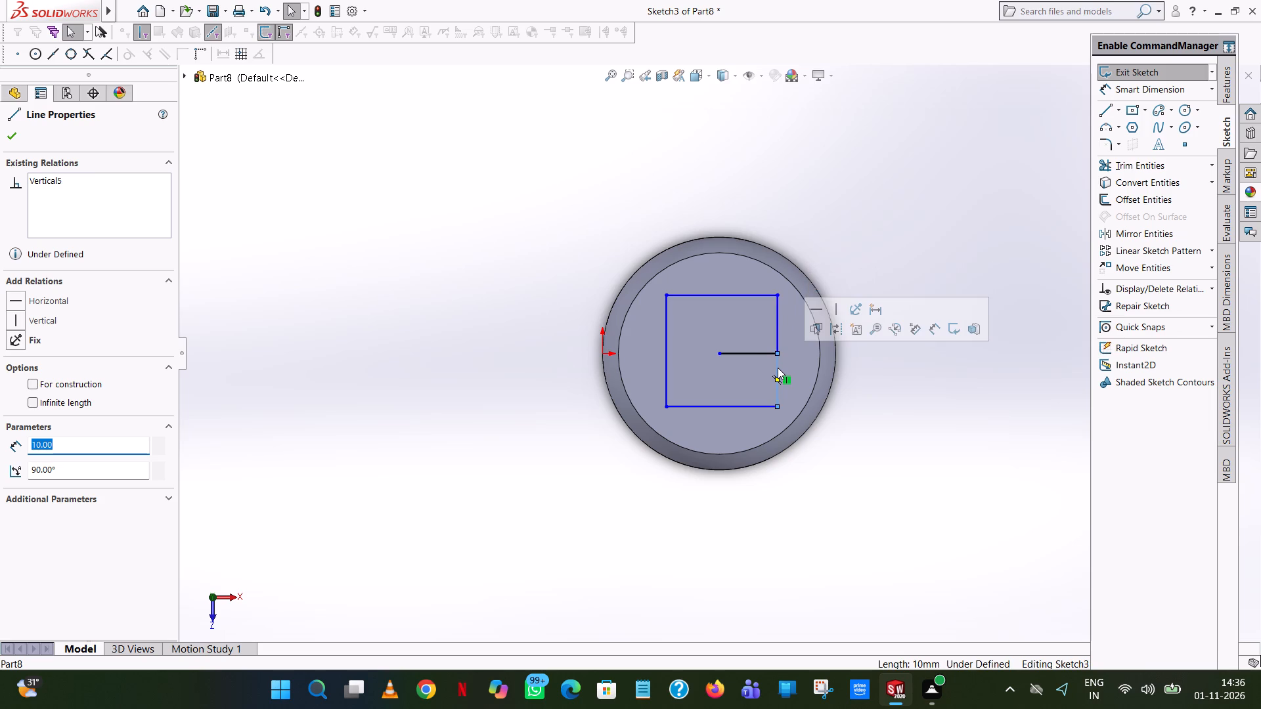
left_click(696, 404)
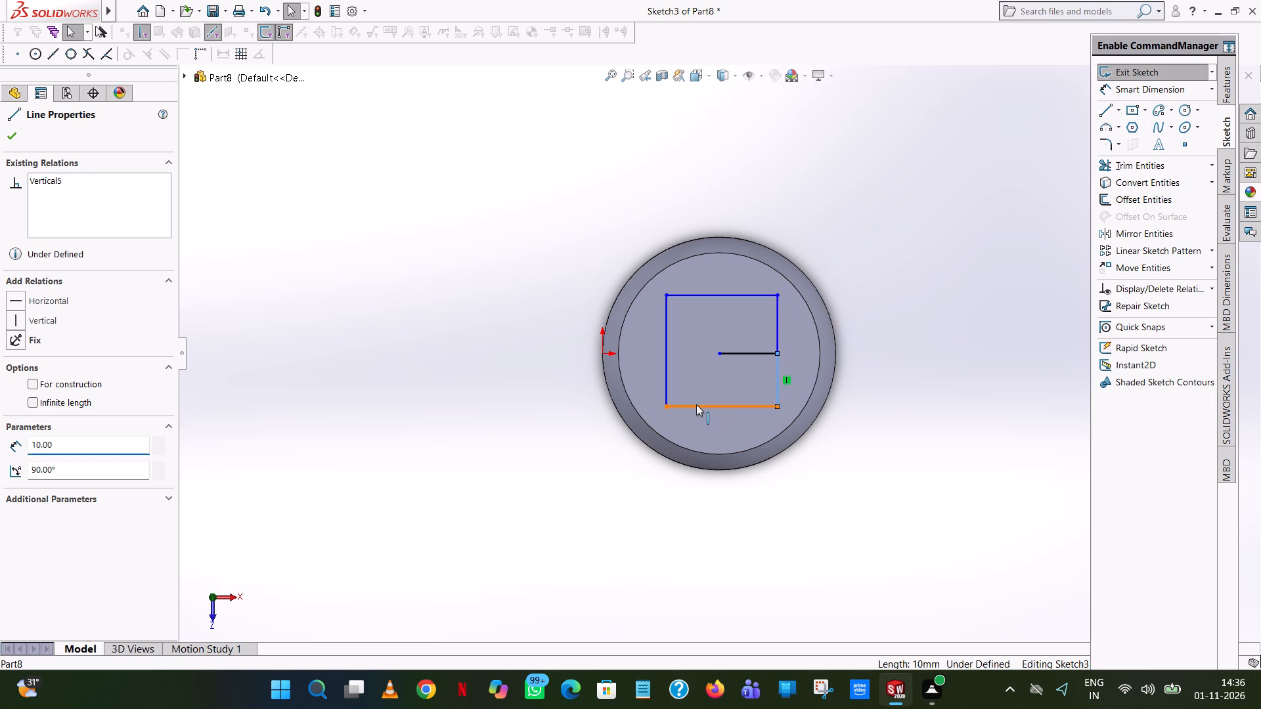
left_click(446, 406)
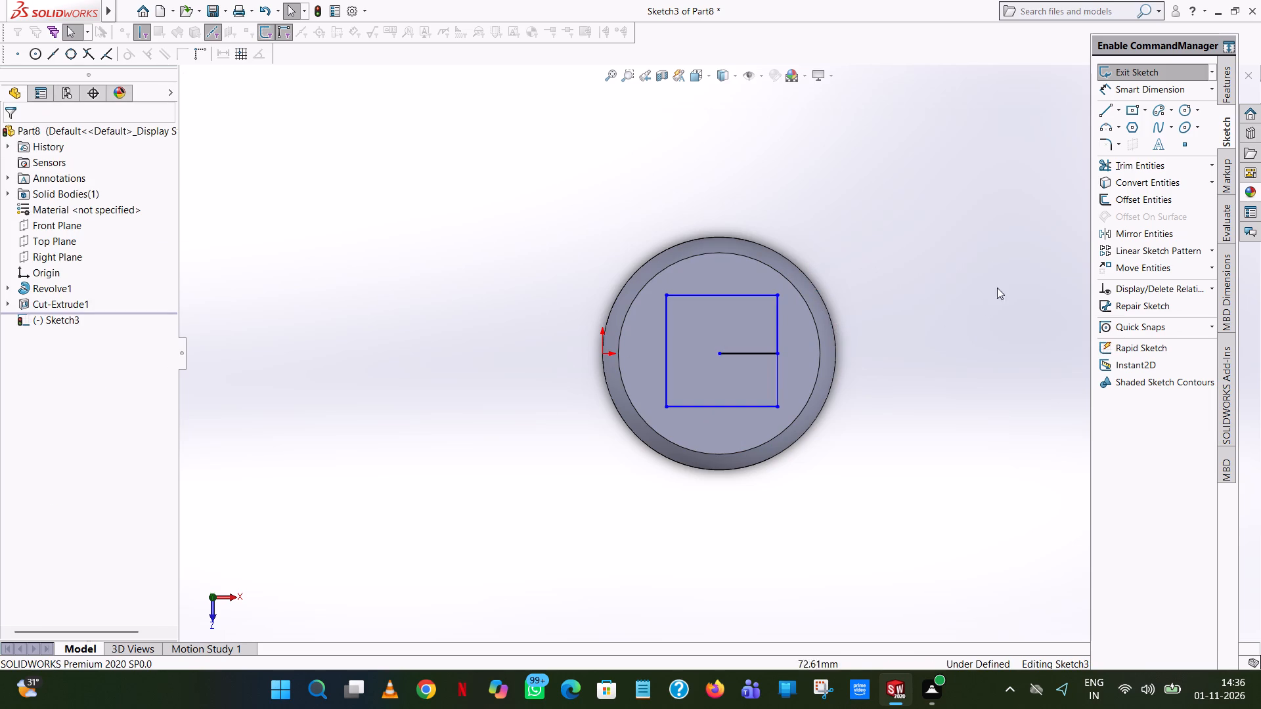
Trim away the horizontal line running from the face's centre to the square's side.
left_click(1124, 161)
left_click(741, 354)
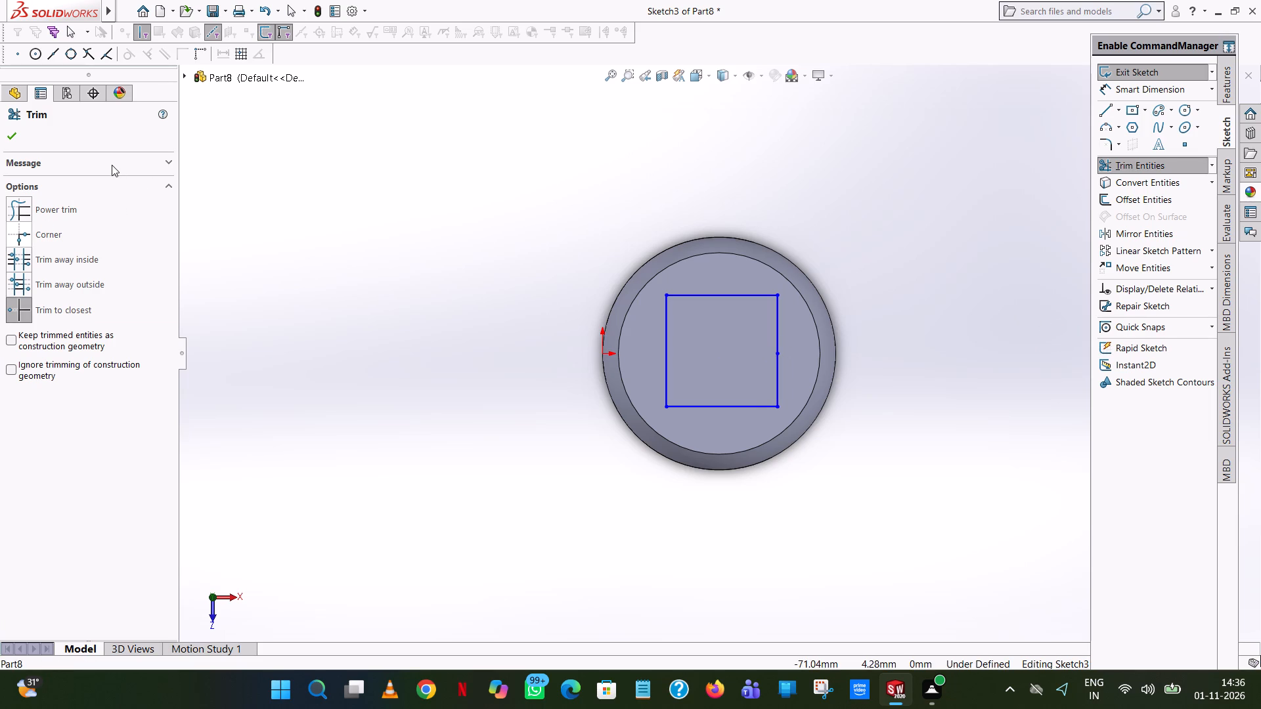
left_click(7, 135)
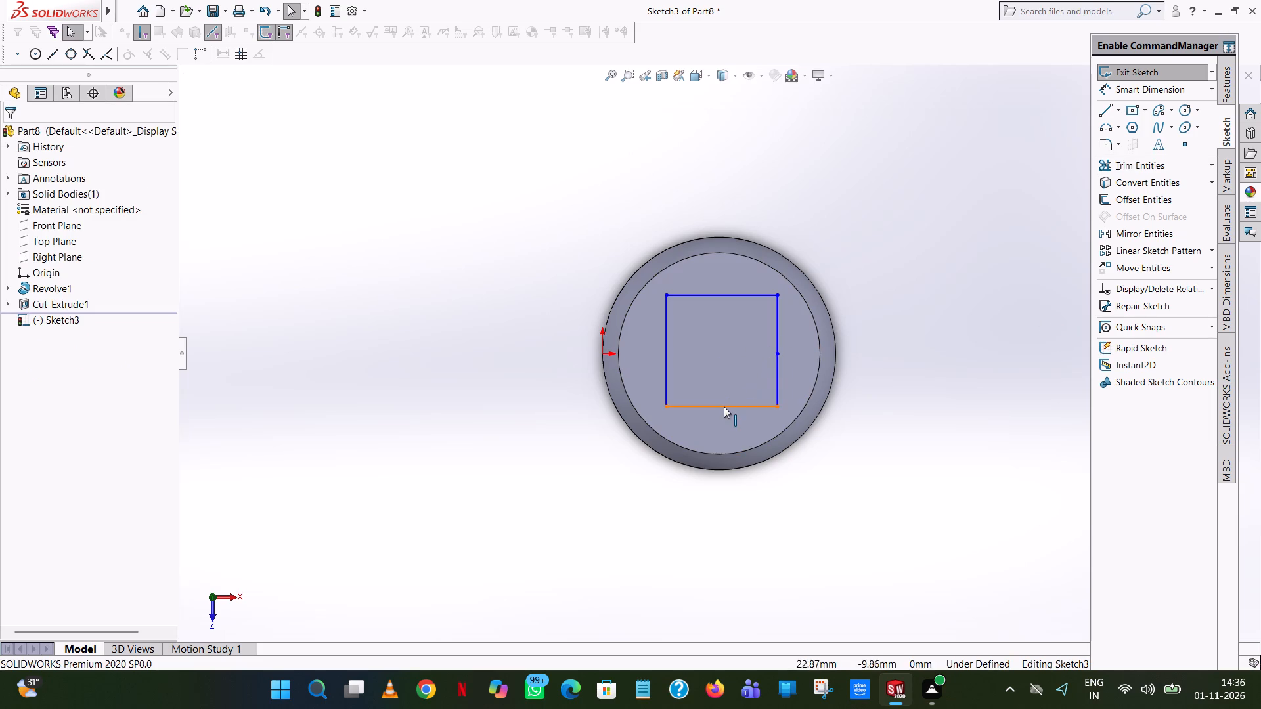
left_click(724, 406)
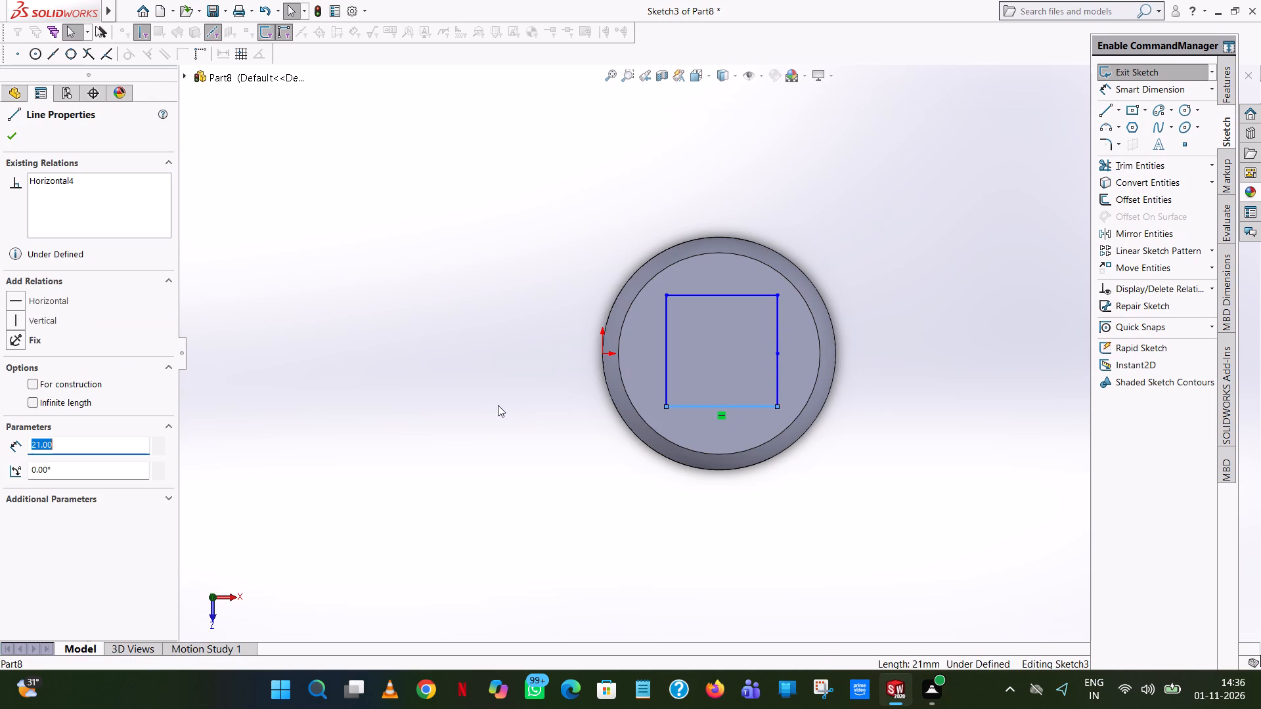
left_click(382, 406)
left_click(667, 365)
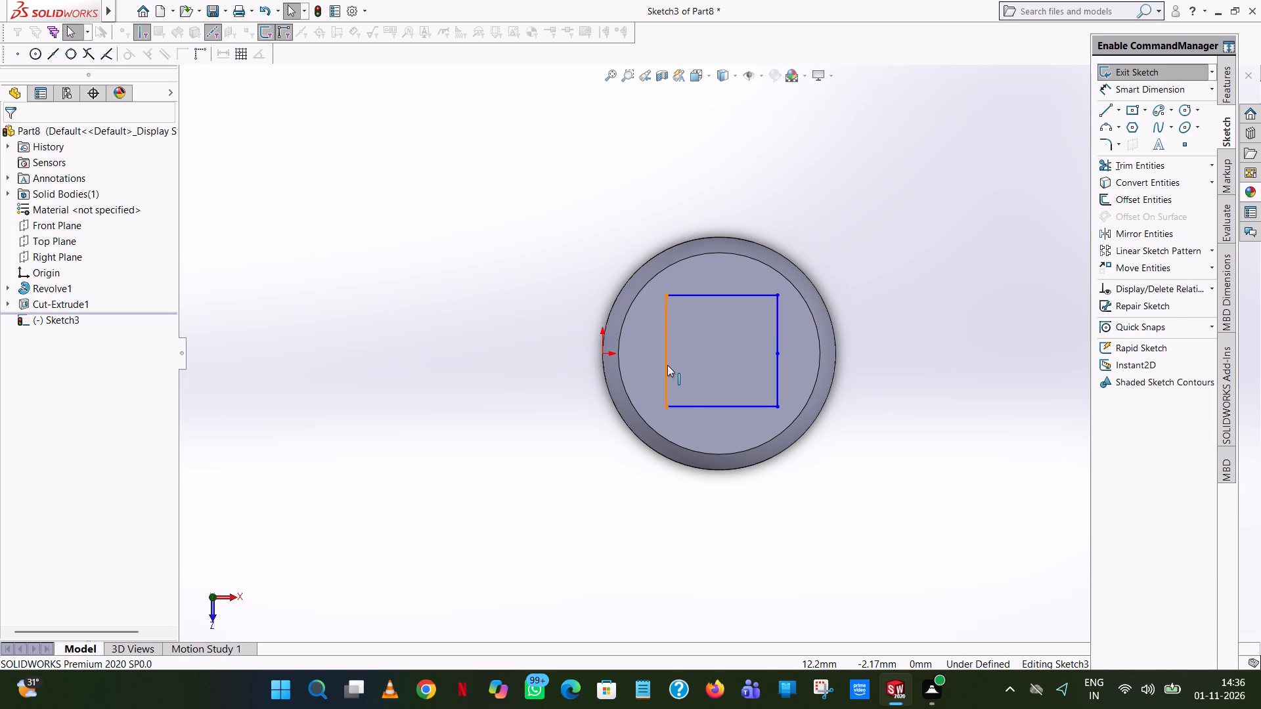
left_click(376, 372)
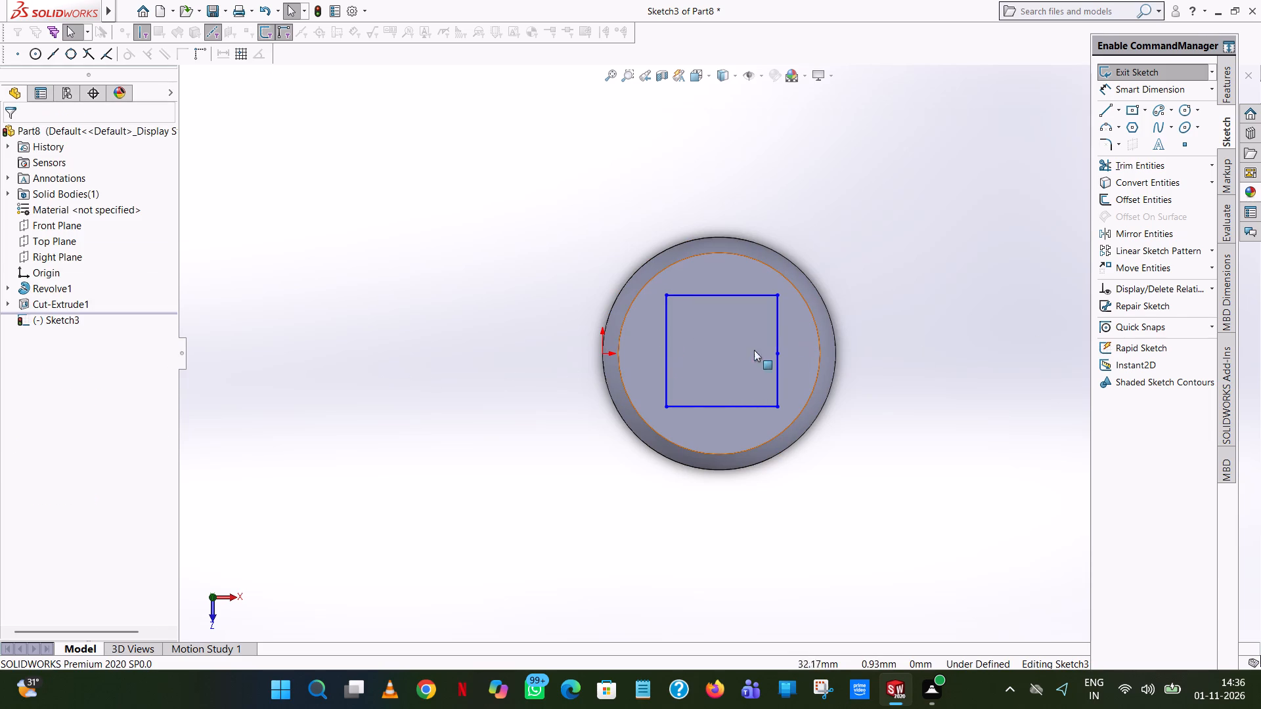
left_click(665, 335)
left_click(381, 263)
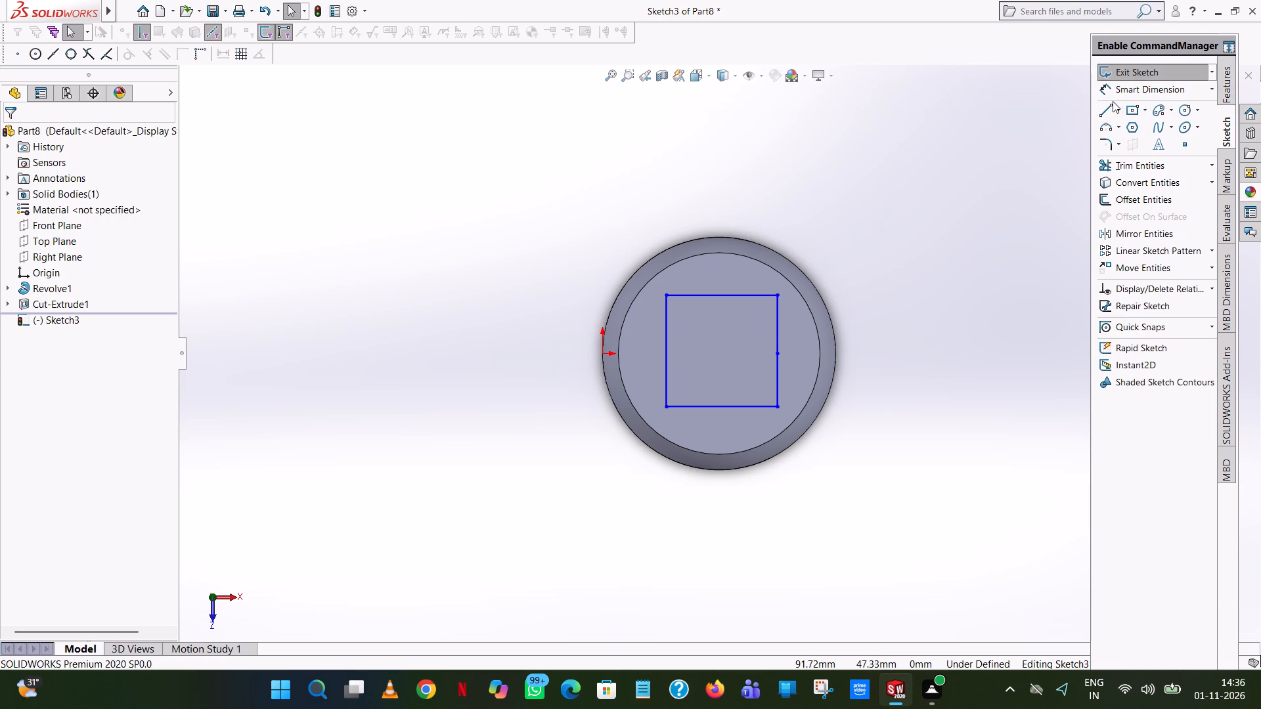
Extrude-cut the square profile through the truncated sphere, using Blind with a depth of 60 mm.
left_click(1232, 87)
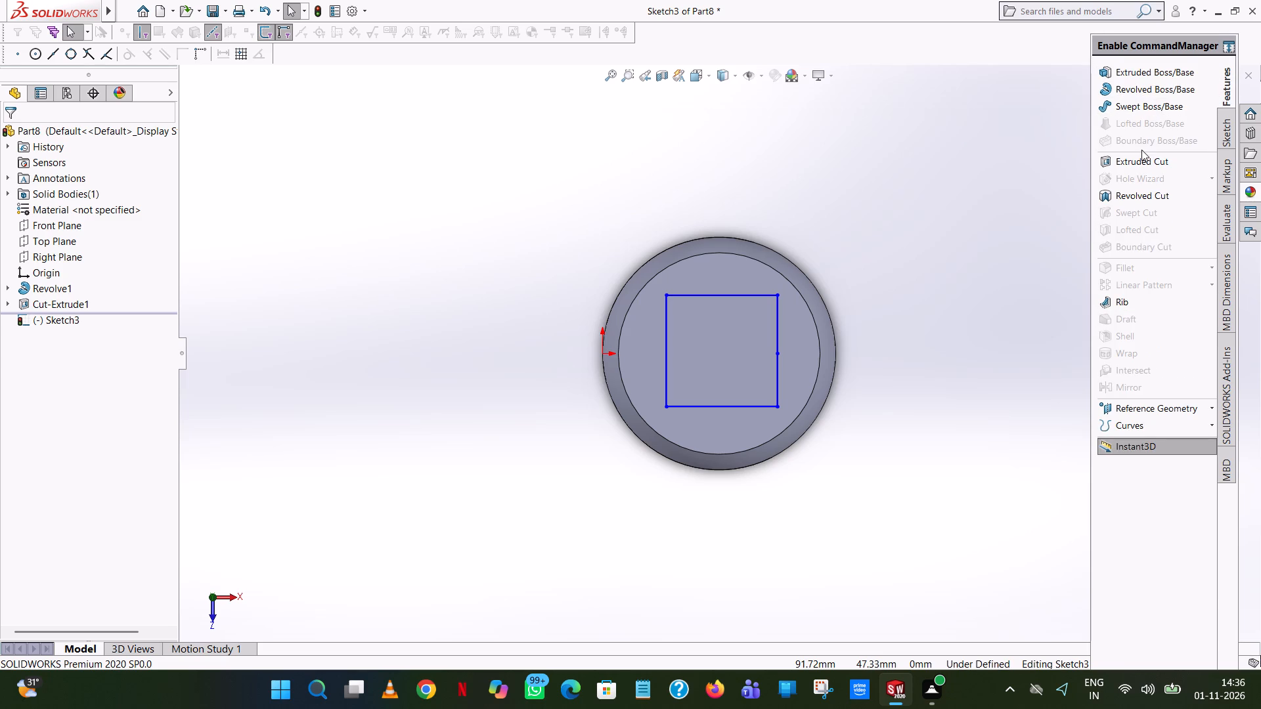
left_click(1140, 159)
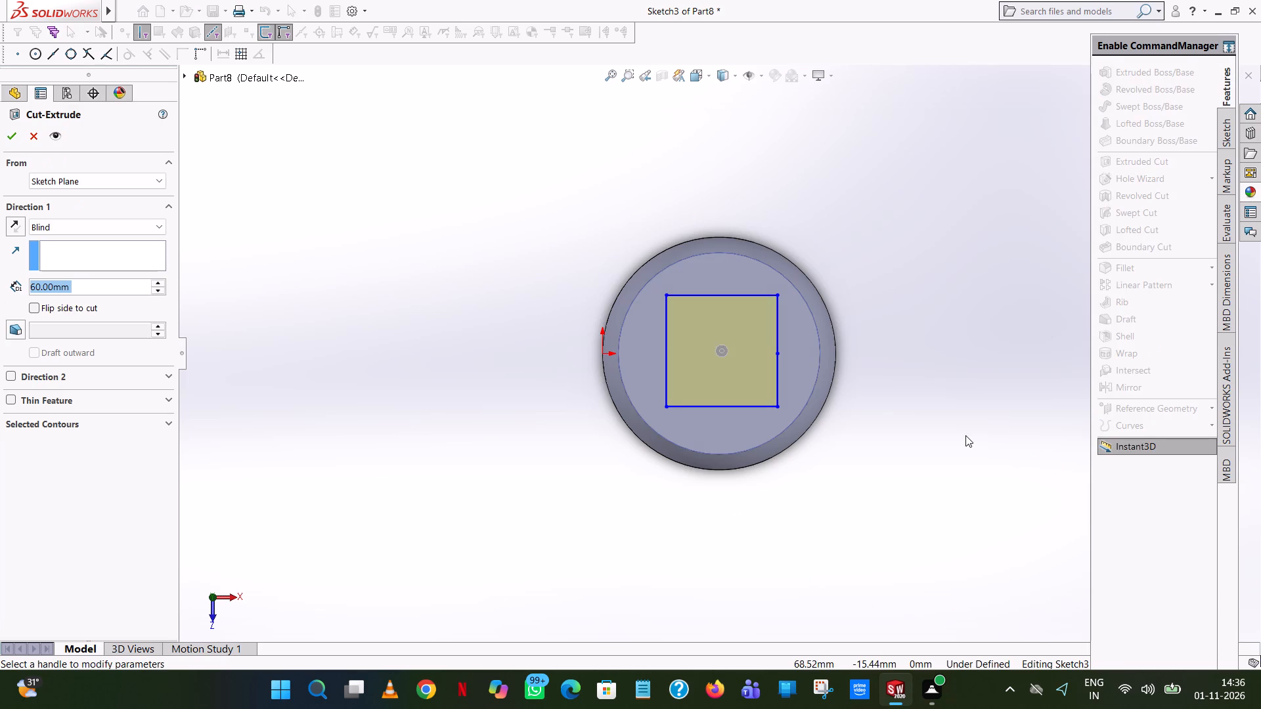
middle_click_drag(965, 435, 964, 145)
scroll(990, 250, "up", 1)
left_click(11, 135)
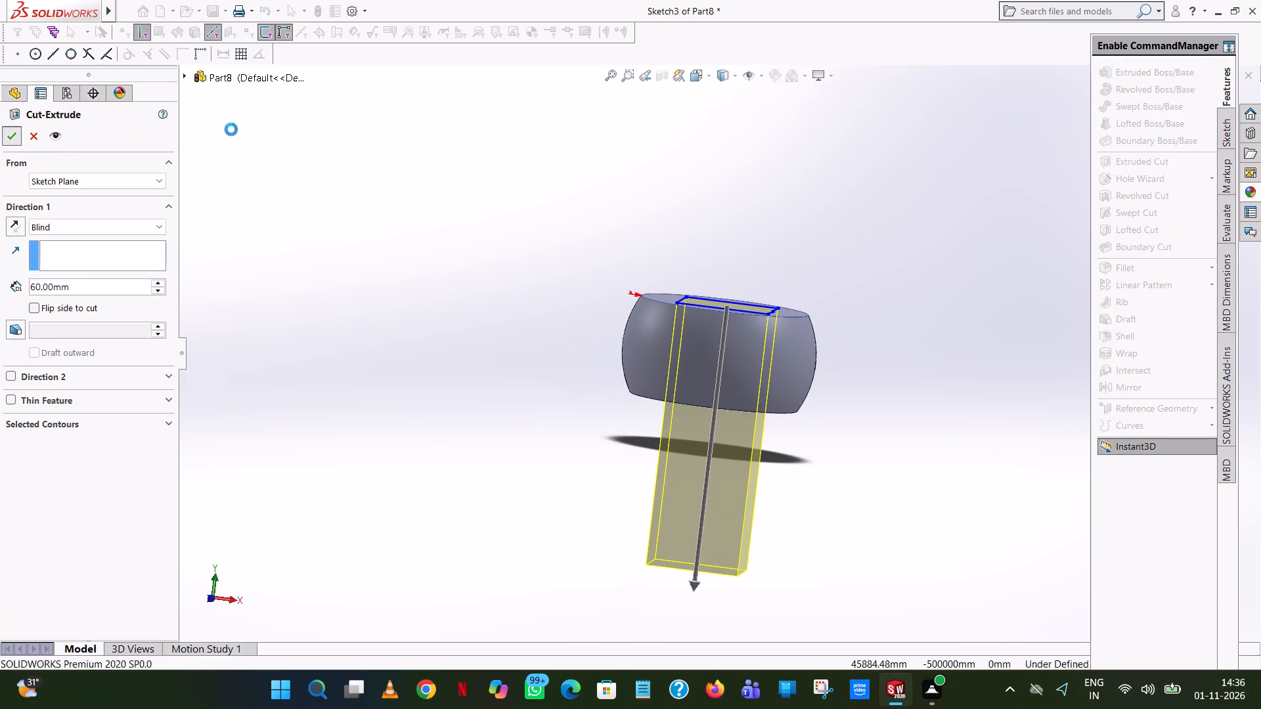
left_click(608, 179)
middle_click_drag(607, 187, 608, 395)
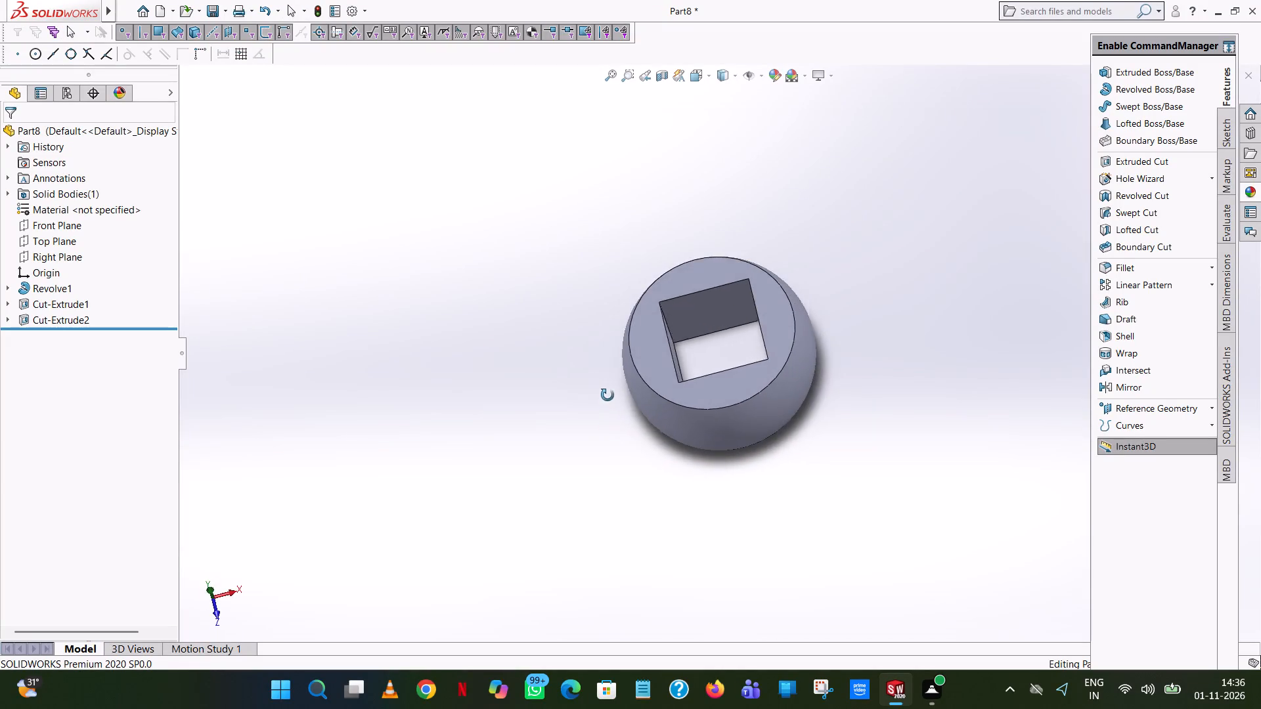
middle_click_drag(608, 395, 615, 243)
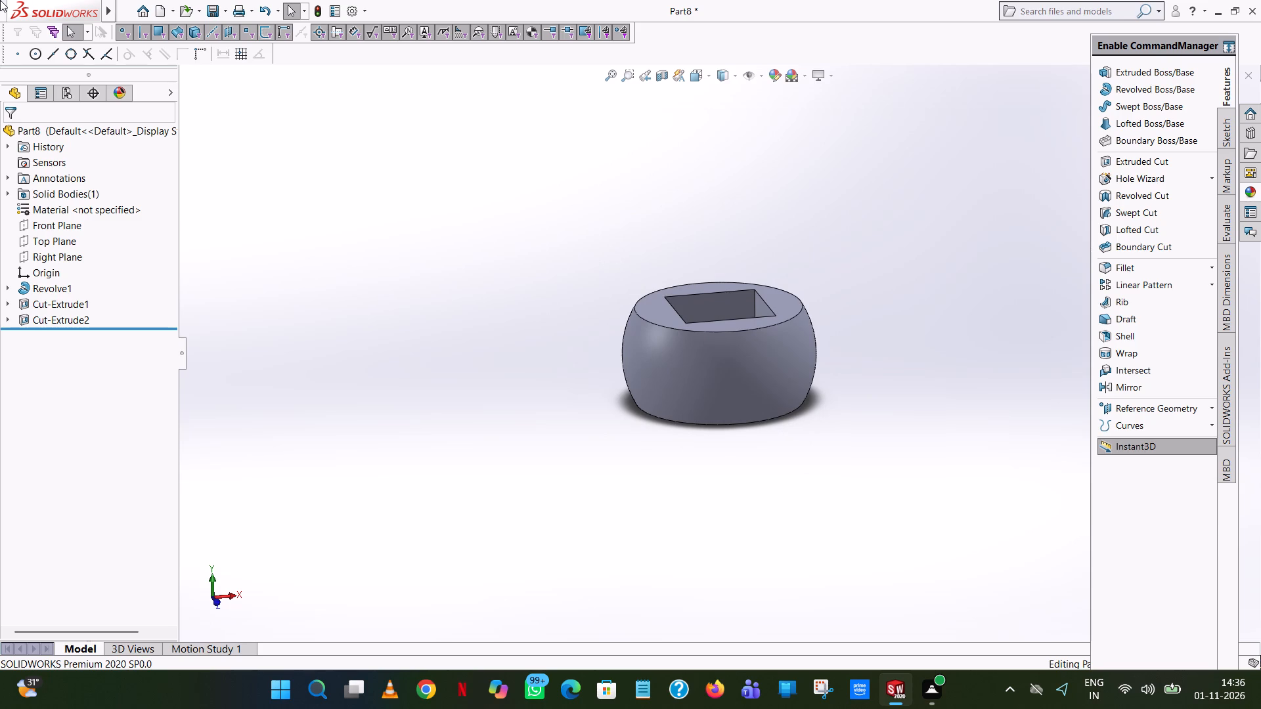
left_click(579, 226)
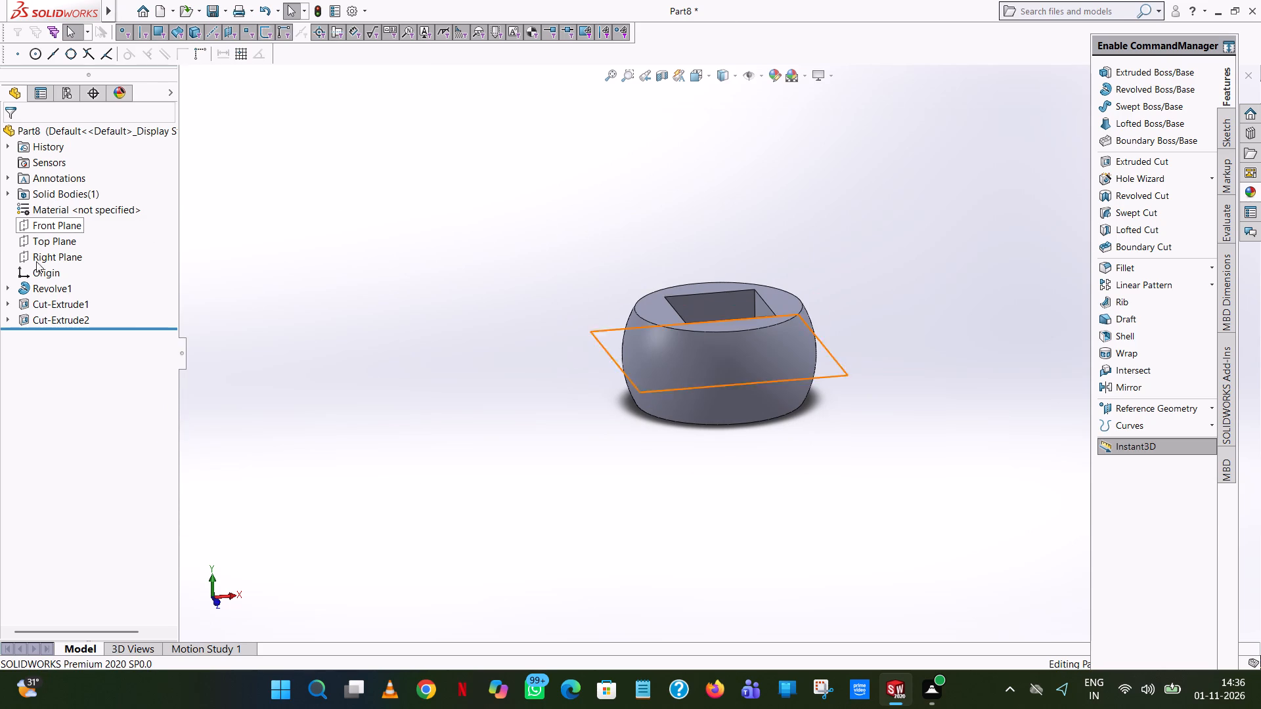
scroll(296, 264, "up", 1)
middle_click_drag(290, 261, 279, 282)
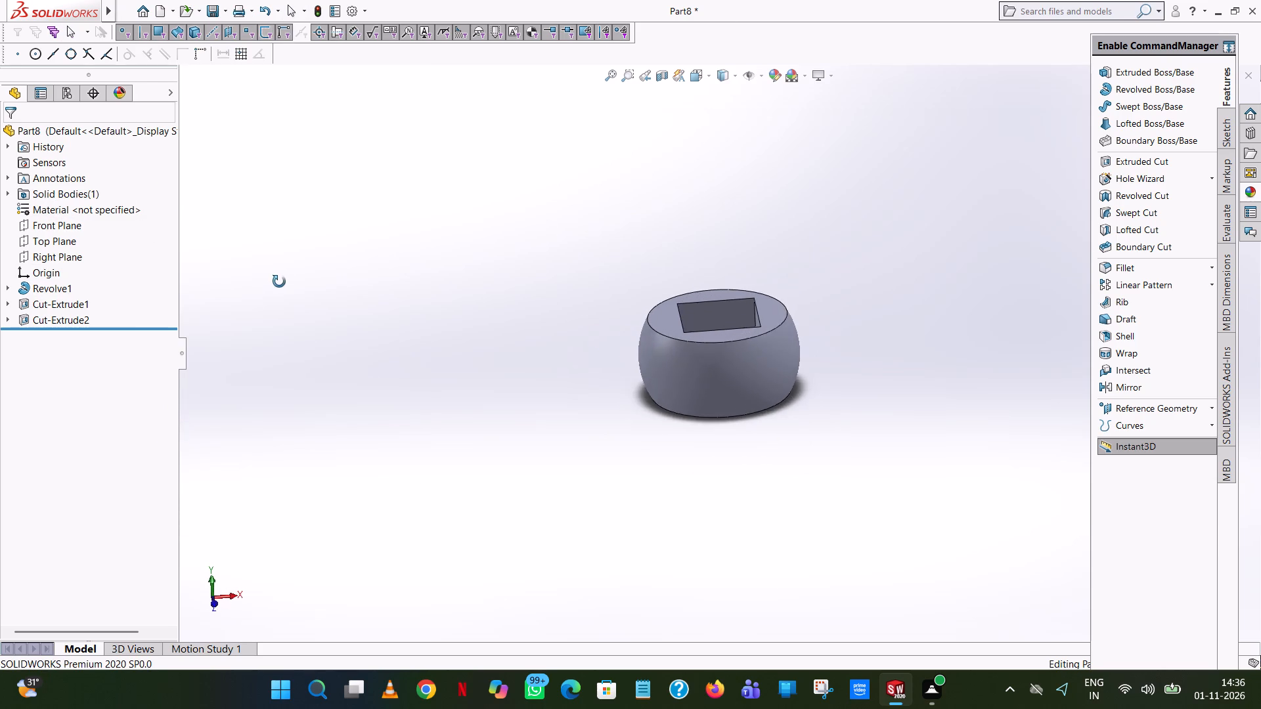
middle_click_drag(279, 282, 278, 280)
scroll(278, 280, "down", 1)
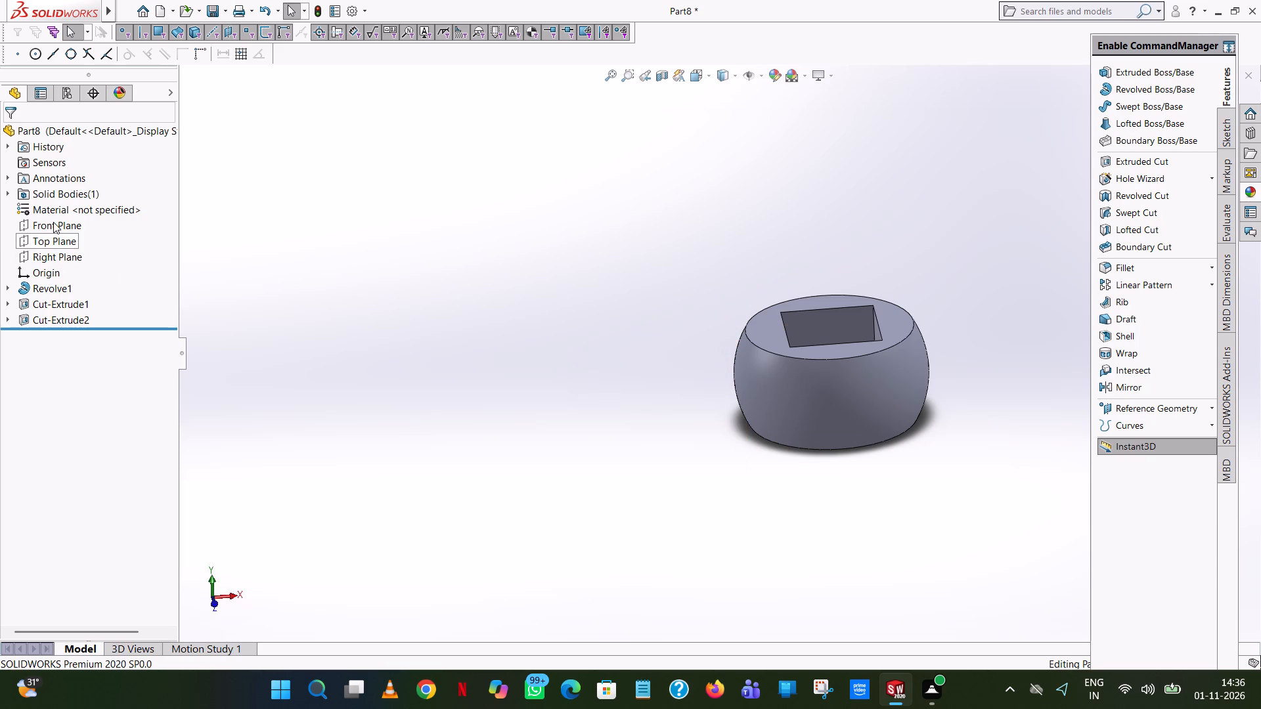
Start a new sketch on the Front Plane and show the part in the front view.
left_click(53, 222)
middle_click_drag(638, 247, 648, 277)
scroll(637, 371, "up", 1)
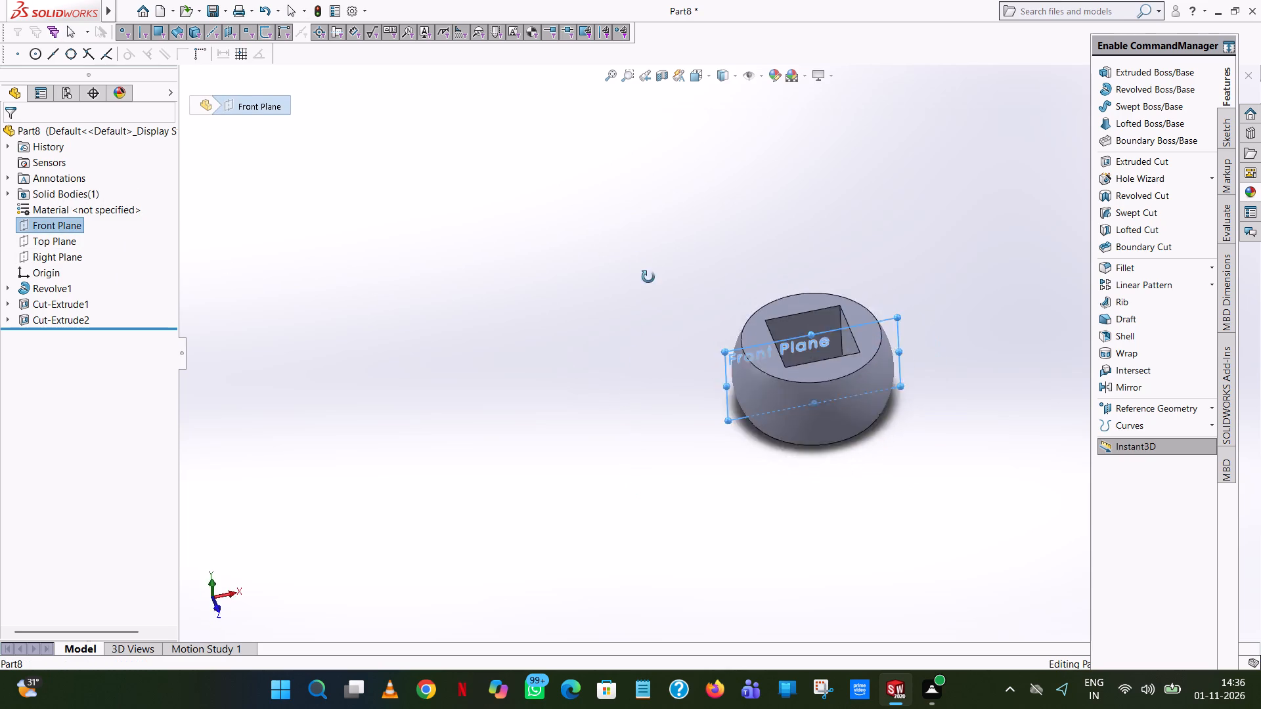
middle_click_drag(648, 277, 627, 183)
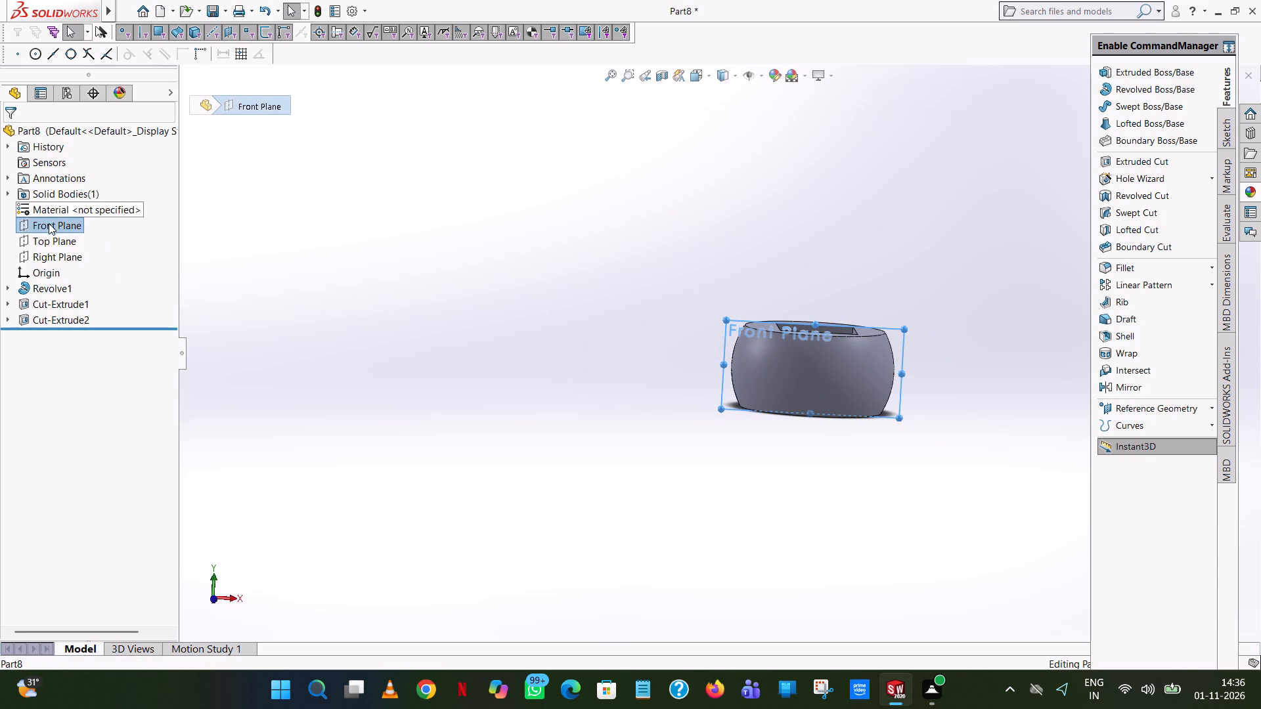
left_click(49, 223)
left_click(56, 207)
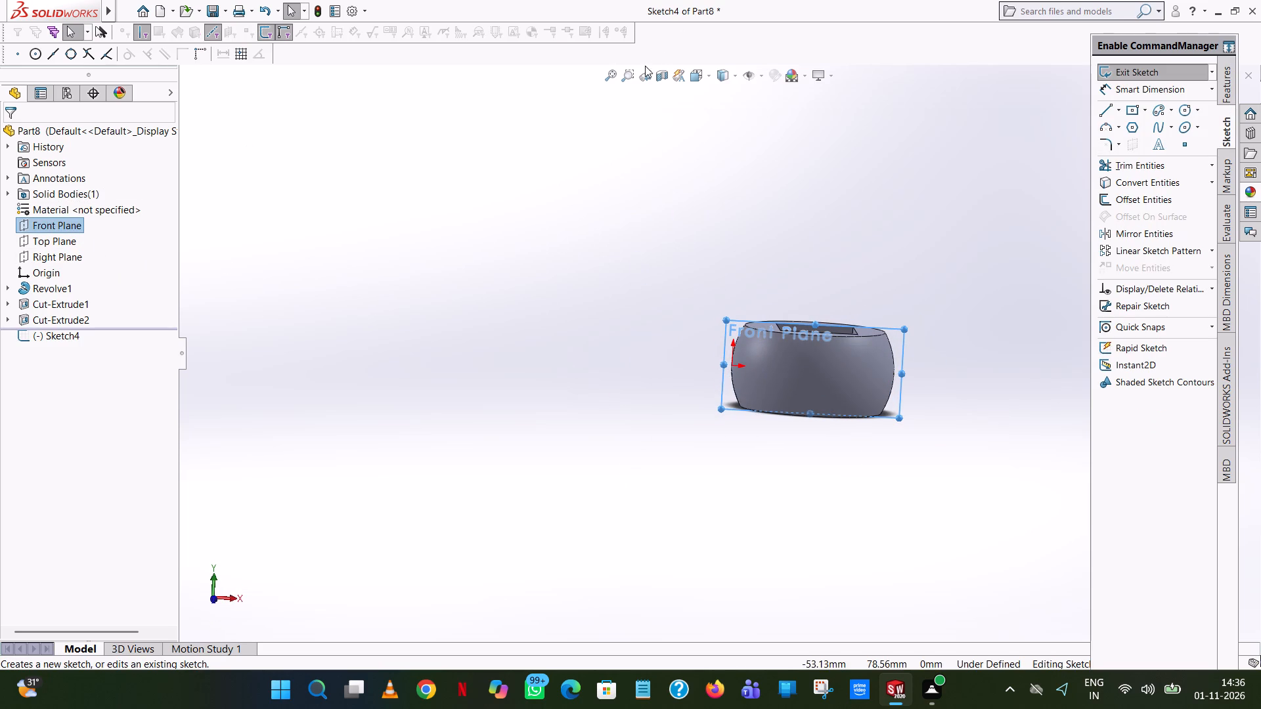
left_click(709, 69)
left_click(773, 147)
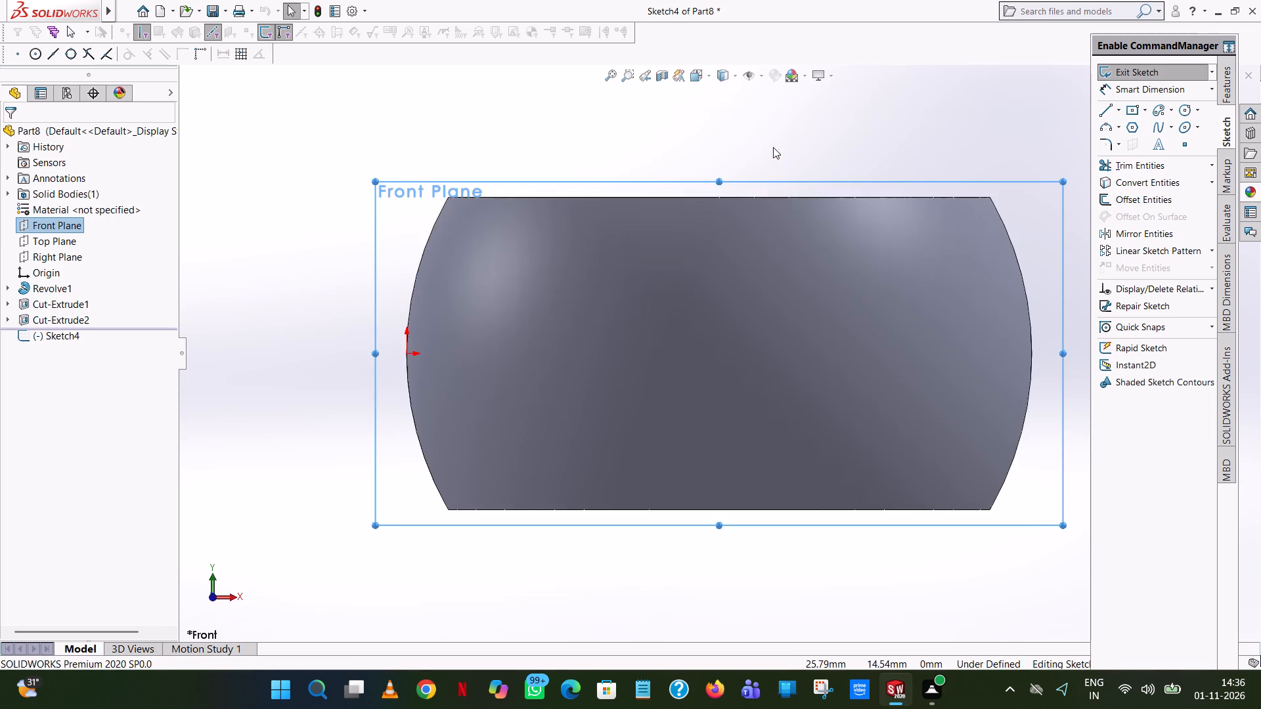
Start sketching a line in the Front Plane sketch near the truncated sphere's profile.
scroll(897, 425, "up", 8)
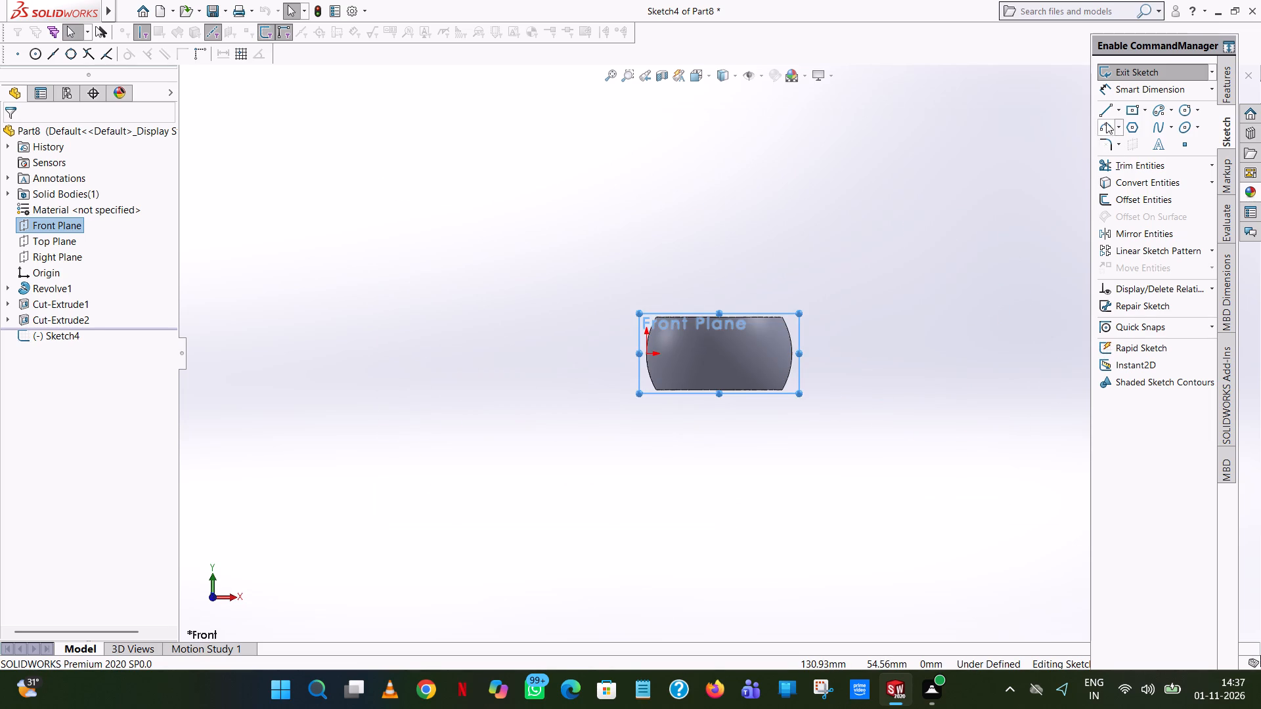
left_click(1110, 98)
left_click(1106, 108)
scroll(783, 321, "down", 4)
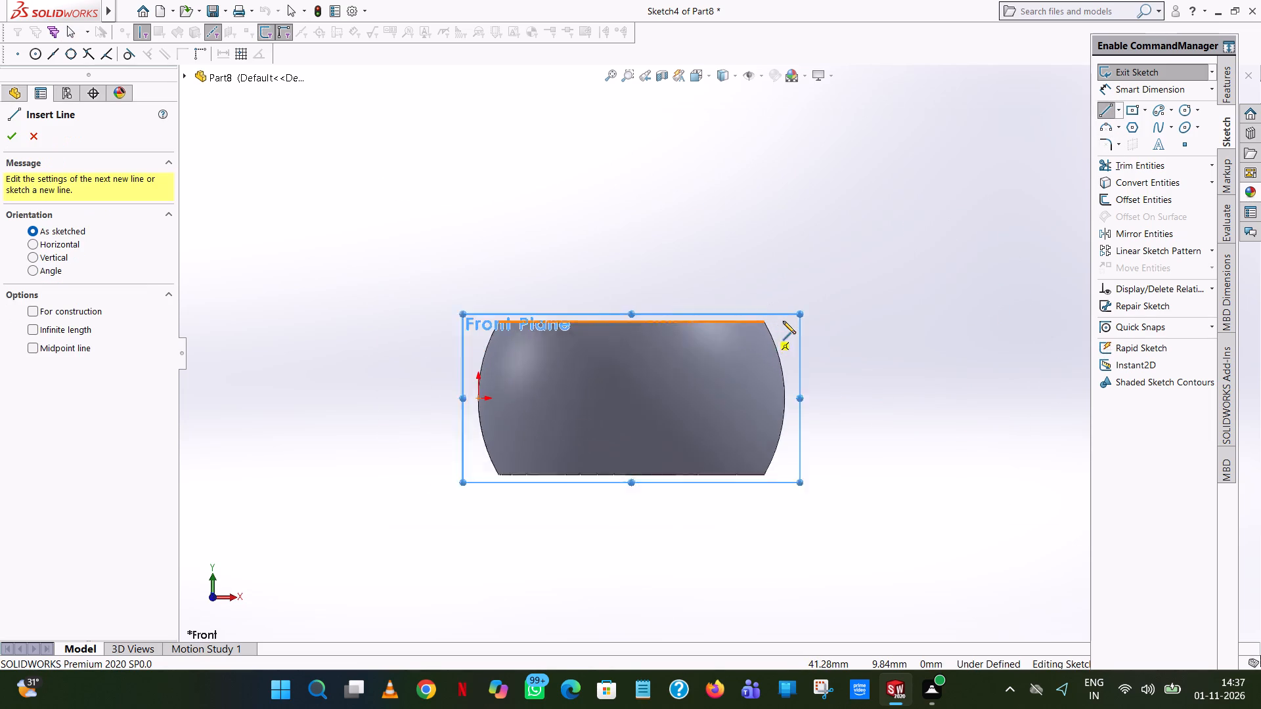
scroll(783, 321, "down", 1)
scroll(783, 322, "up", 5)
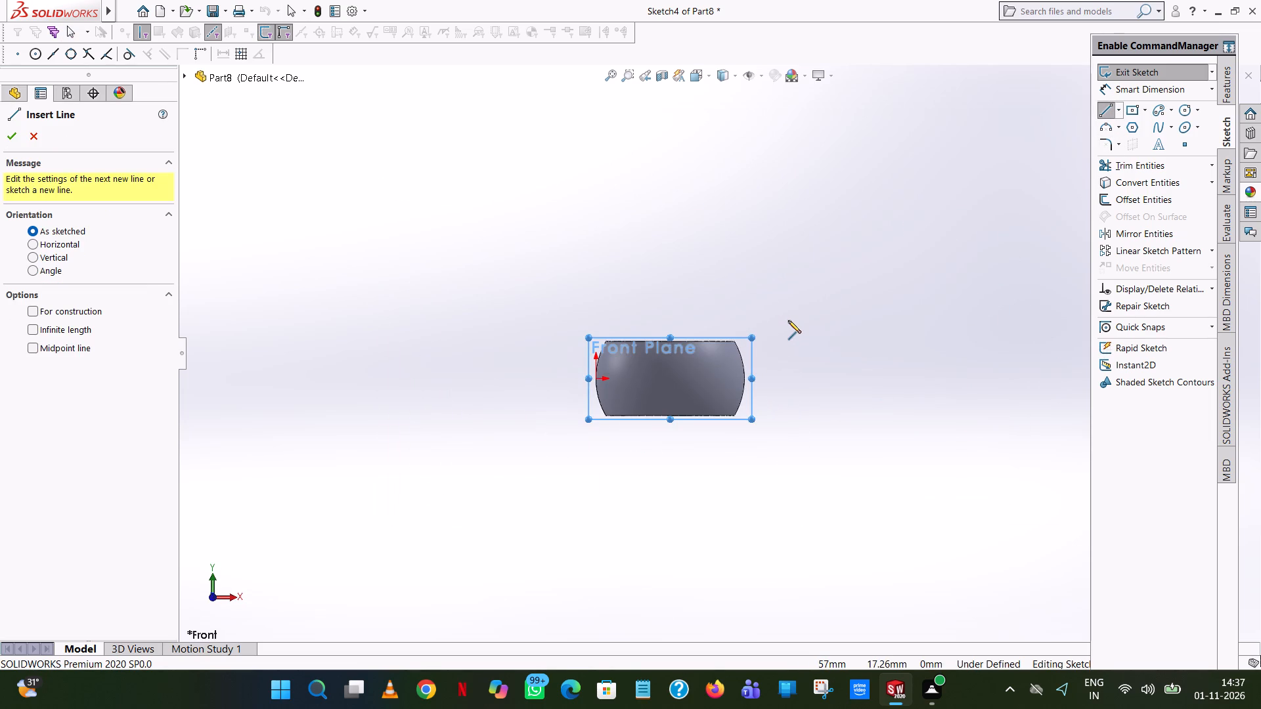
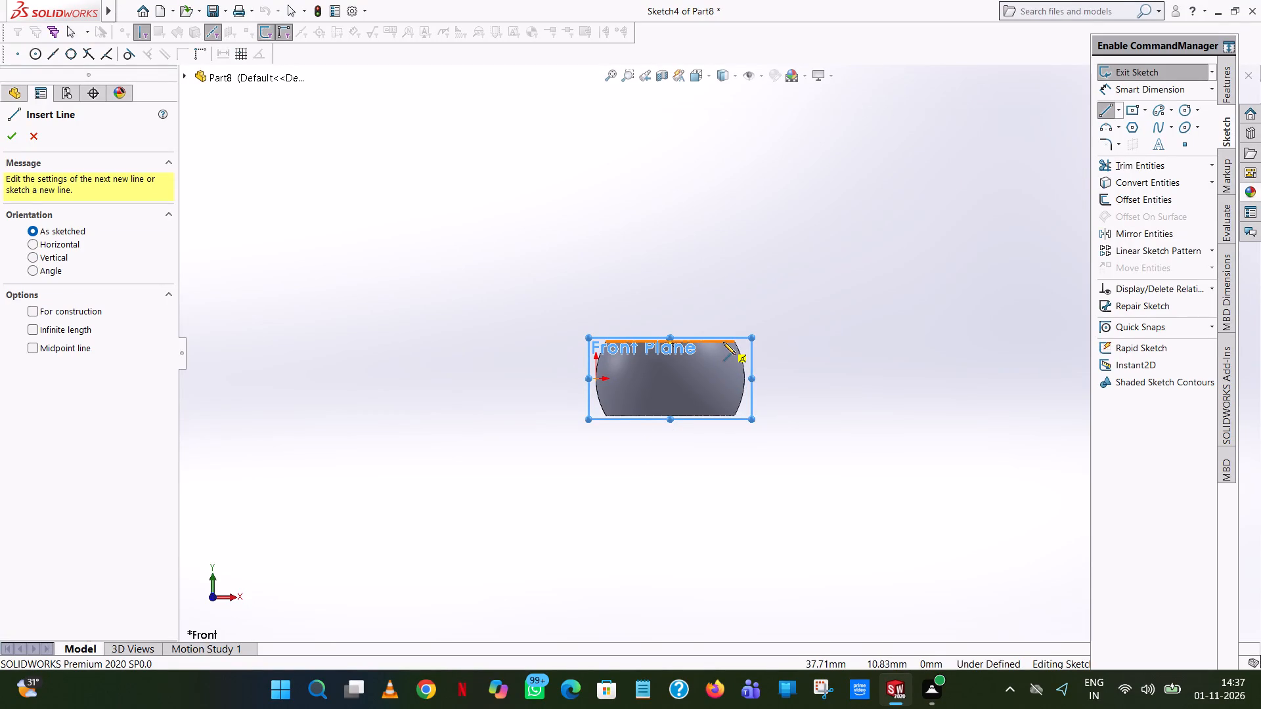
Sketch a 44 mm horizontal line through the middle of the truncated sphere's profile, from the origin to the opposite arc.
left_click(593, 379)
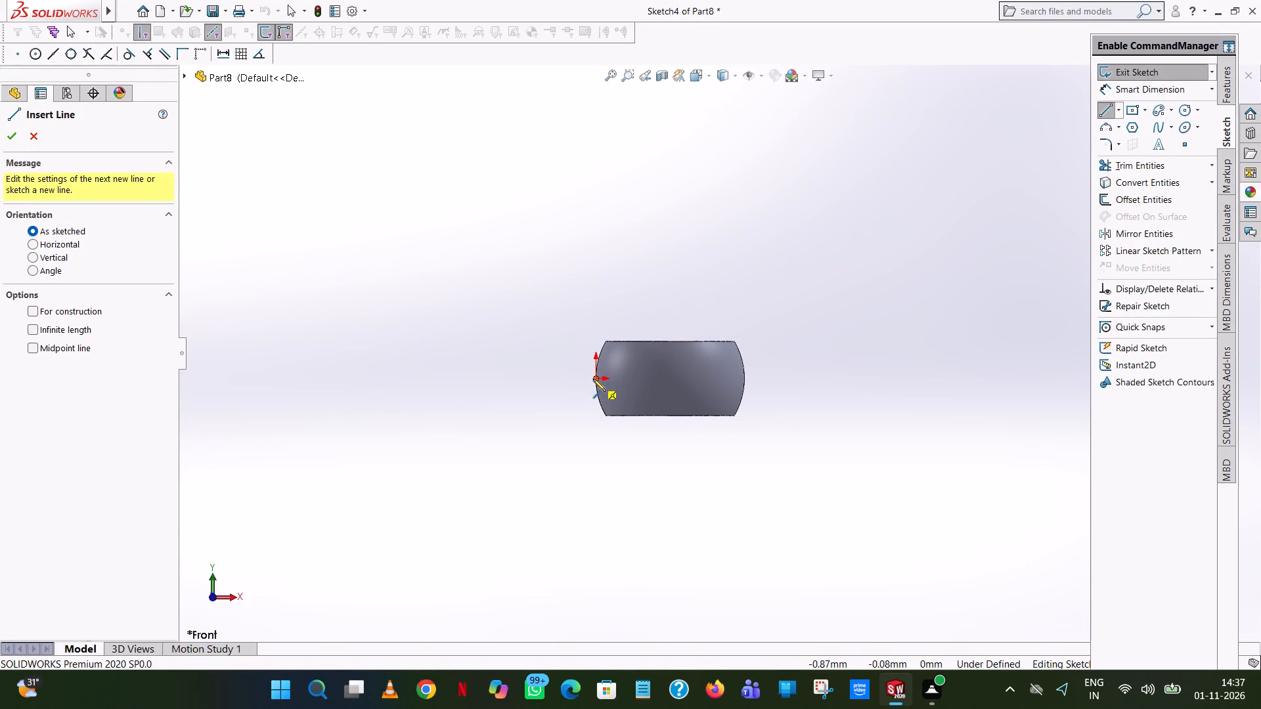
left_click(744, 377)
right_click(744, 377)
left_click(774, 385)
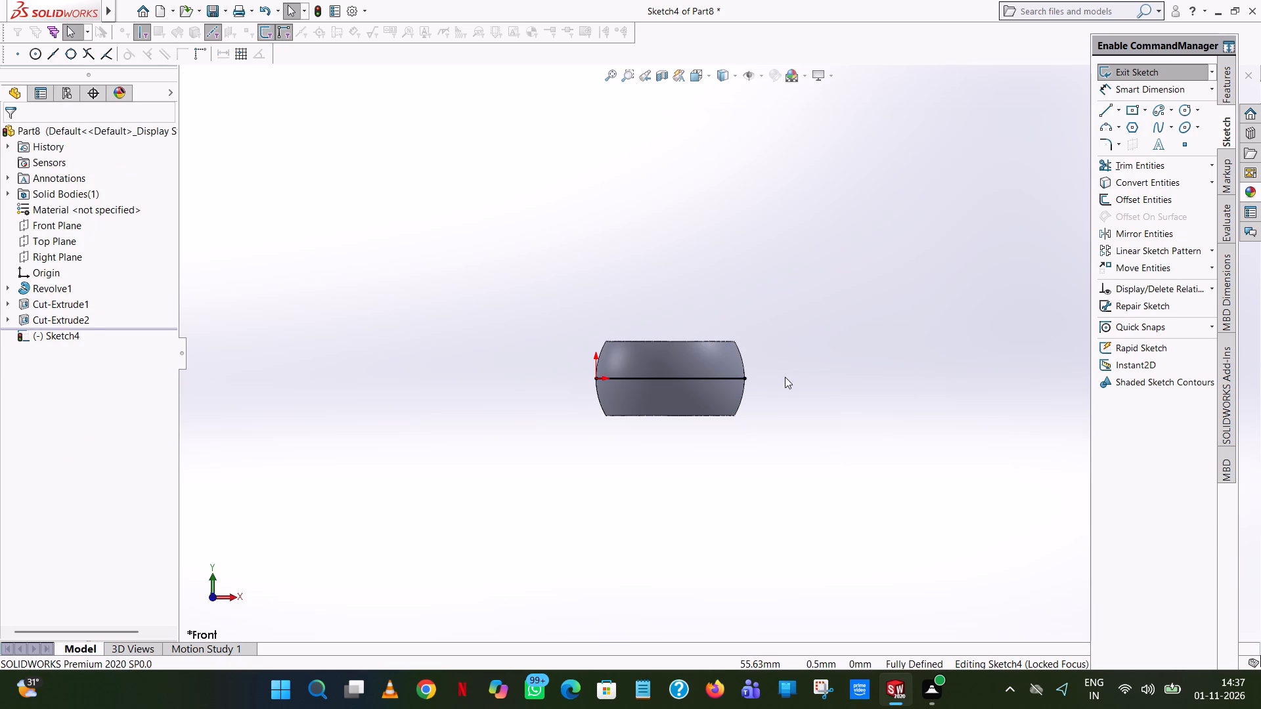
Sketch a vertical line upward from the centre line, just inside the arc opposite the origin, with a length of 5.5 mm.
scroll(785, 377, "up", 3)
scroll(831, 357, "down", 1)
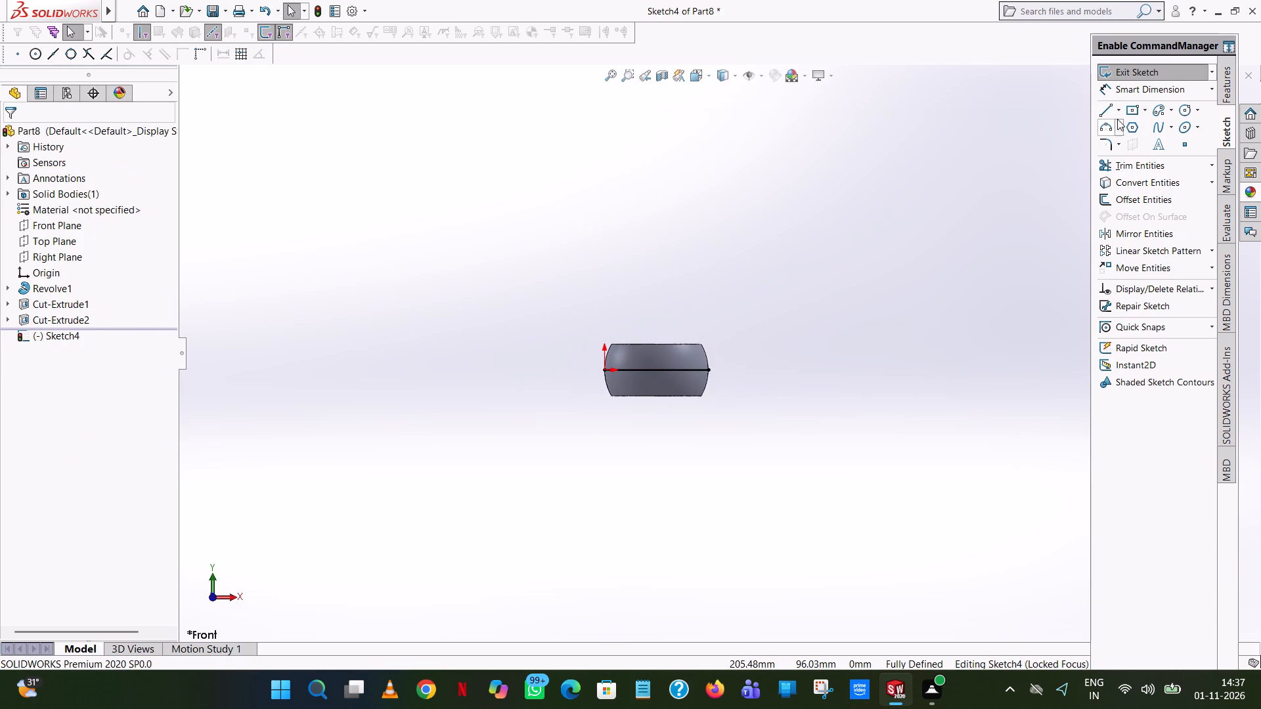
left_click(1107, 110)
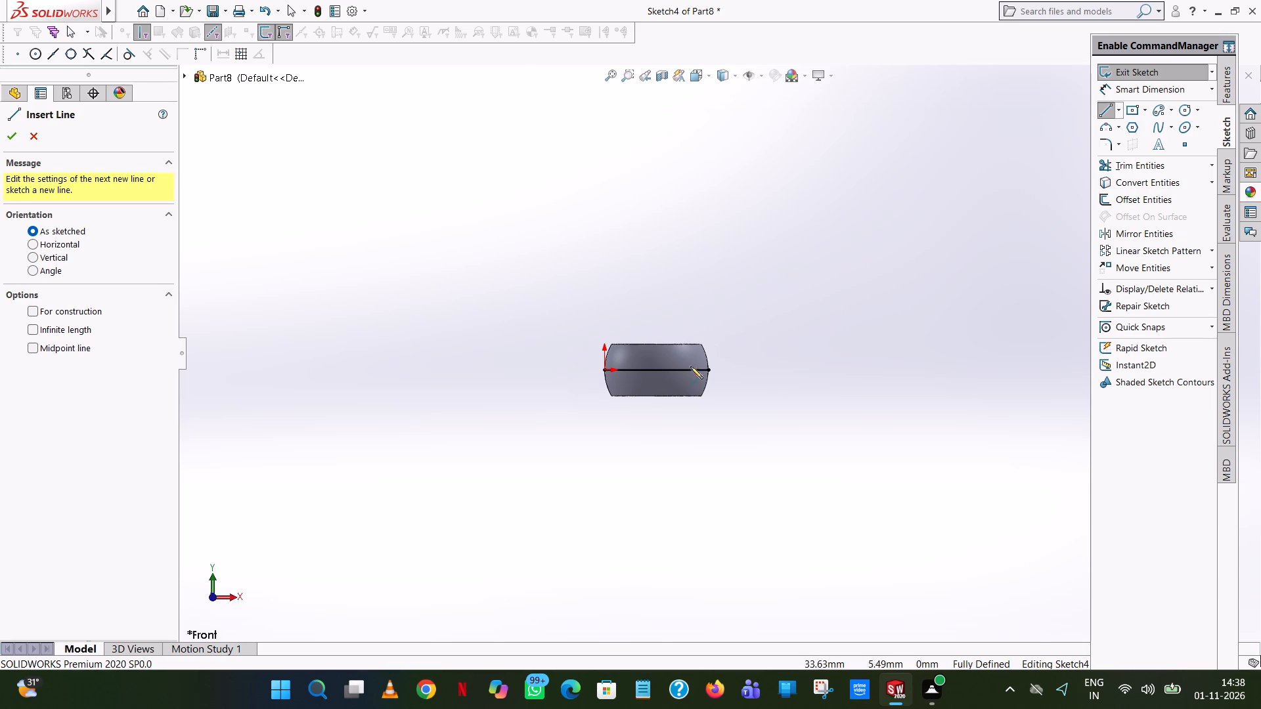
scroll(707, 368, "down", 1)
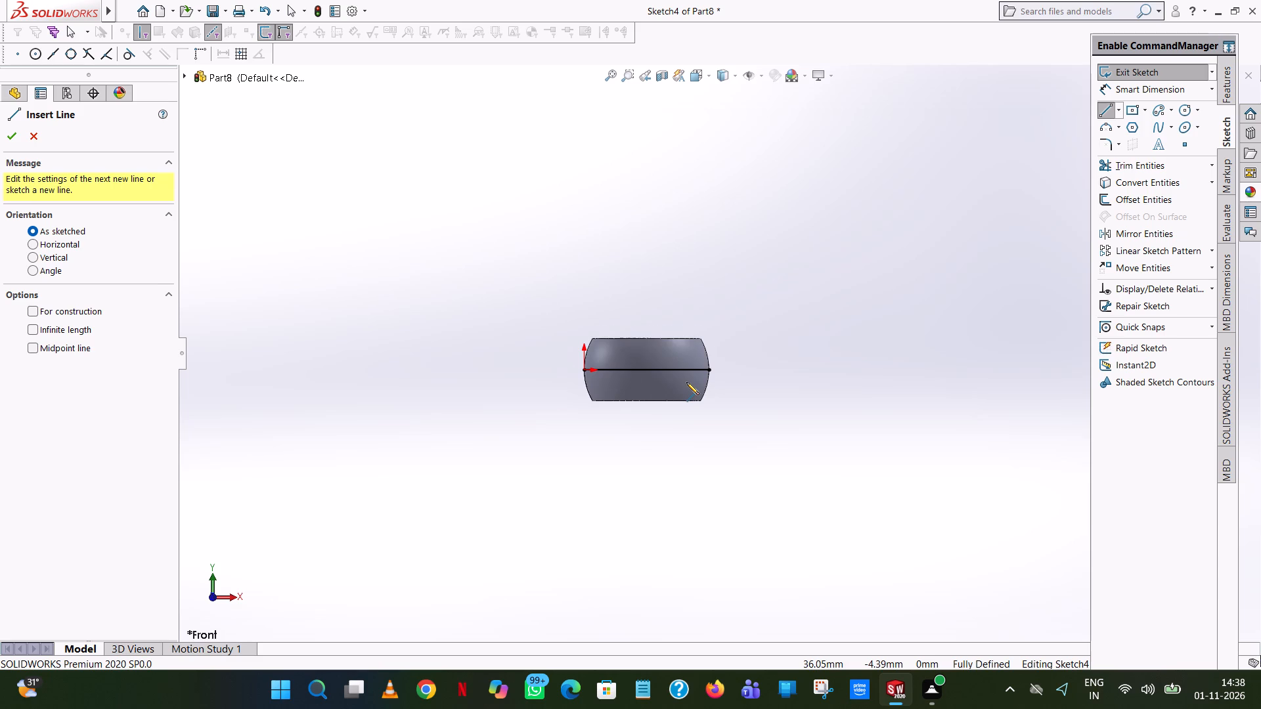
scroll(686, 382, "down", 1)
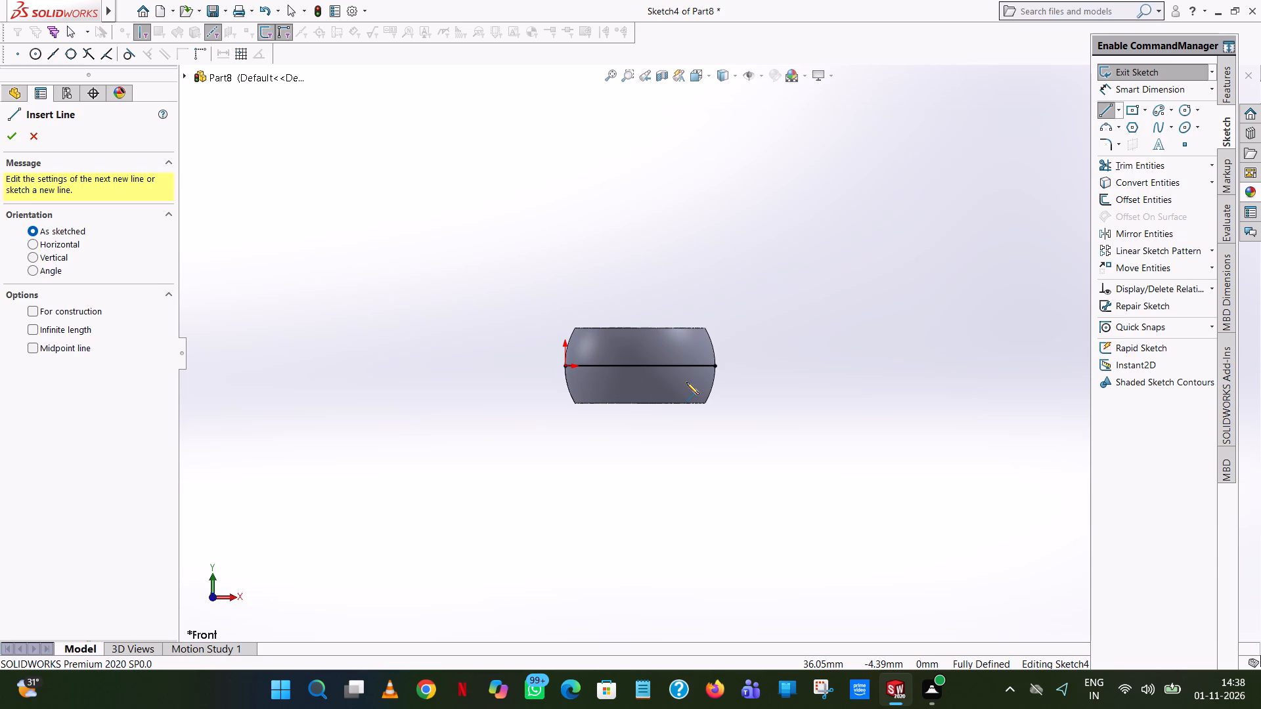
scroll(686, 383, "down", 2)
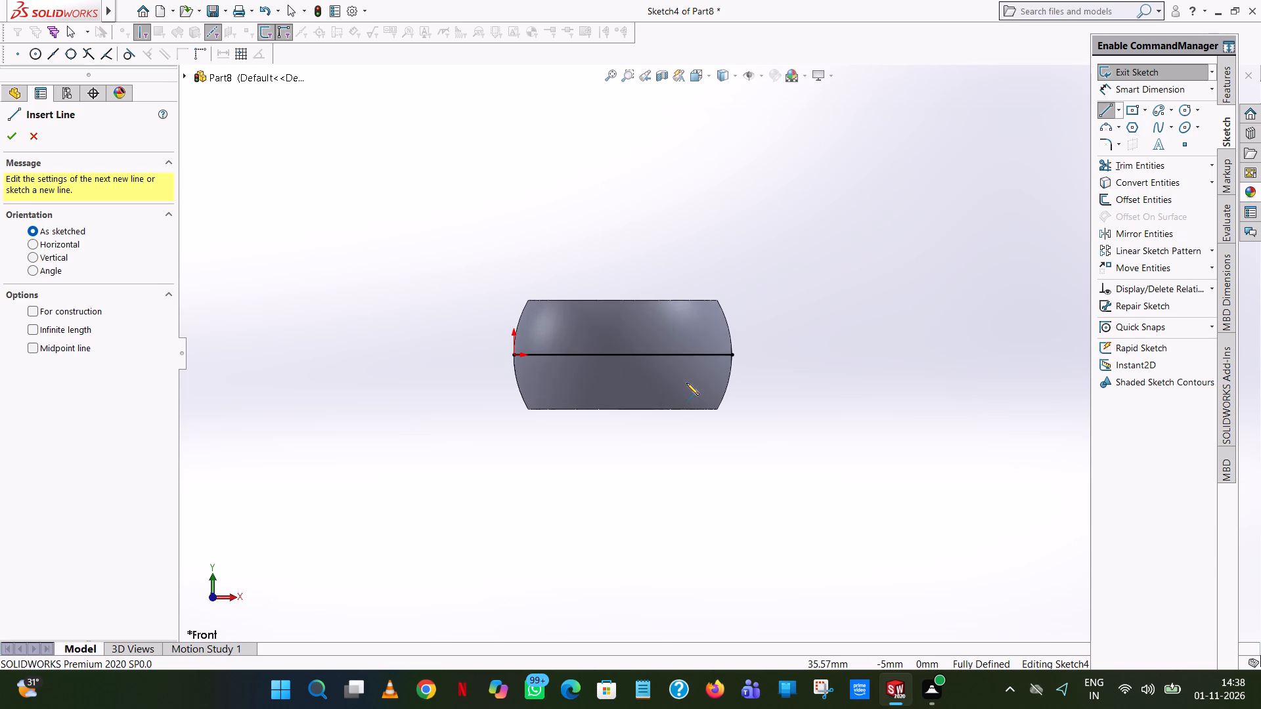
scroll(686, 383, "down", 5)
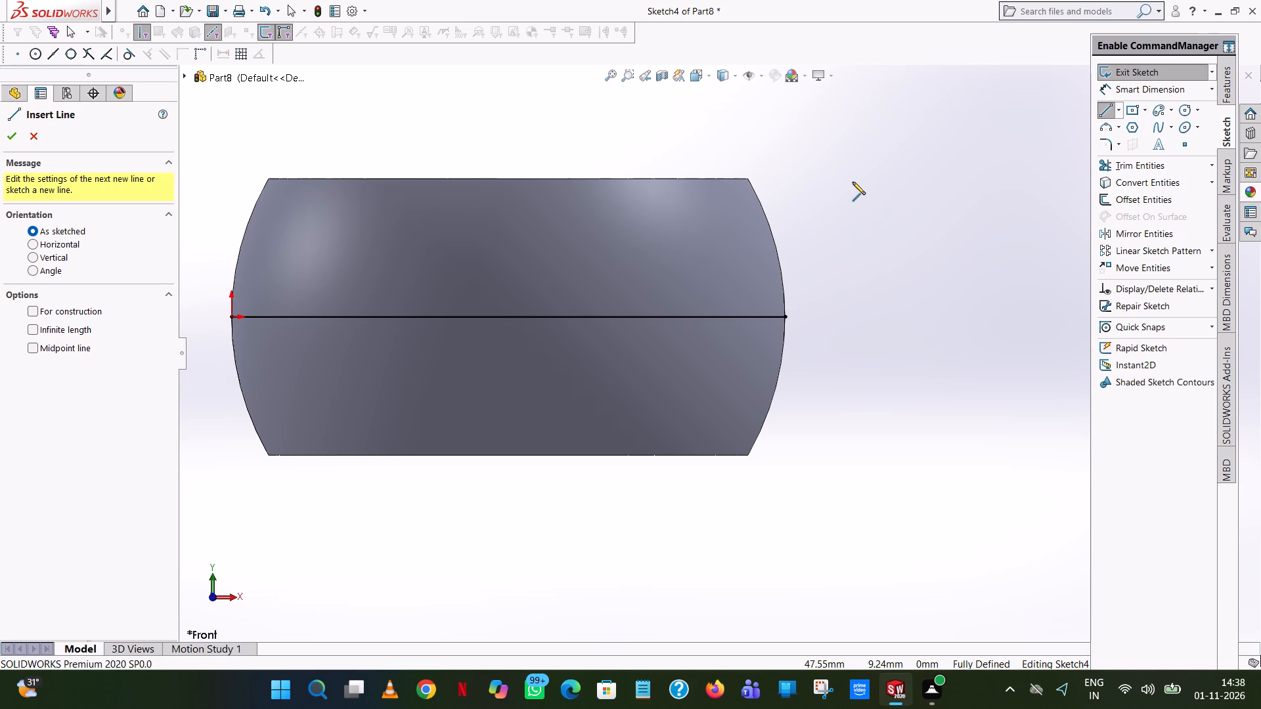
left_click(754, 318)
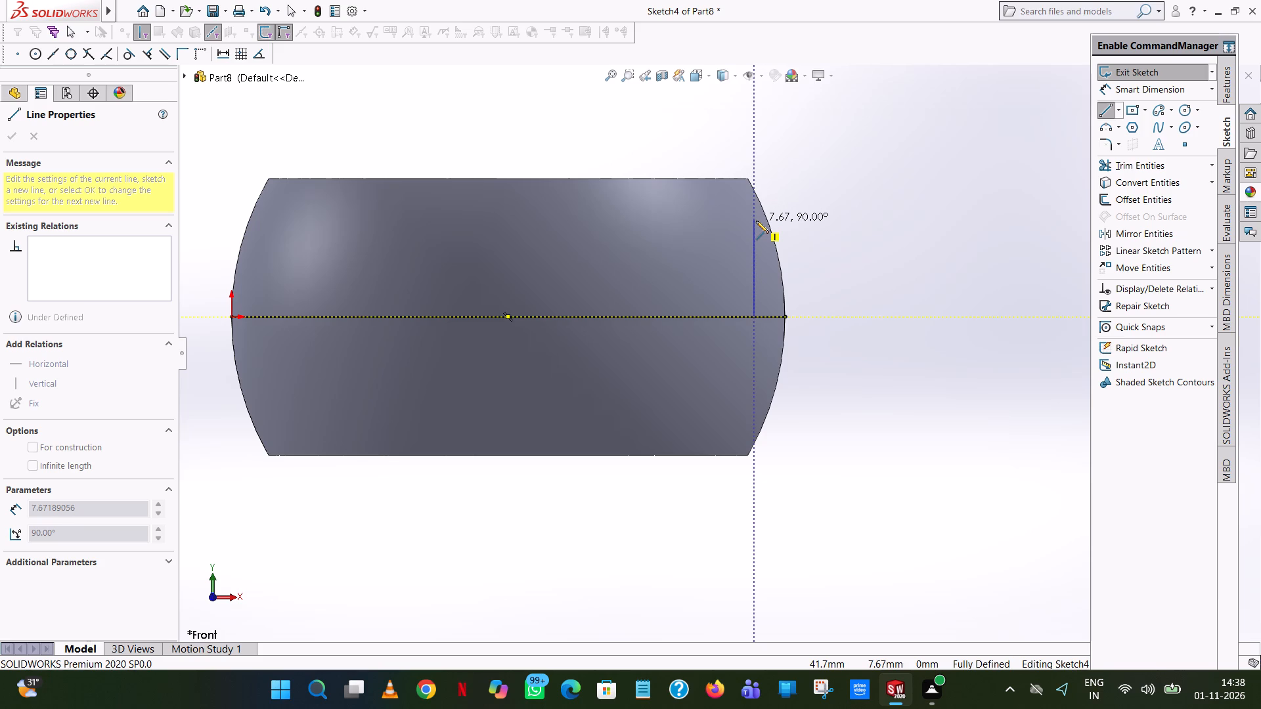
left_click(756, 221)
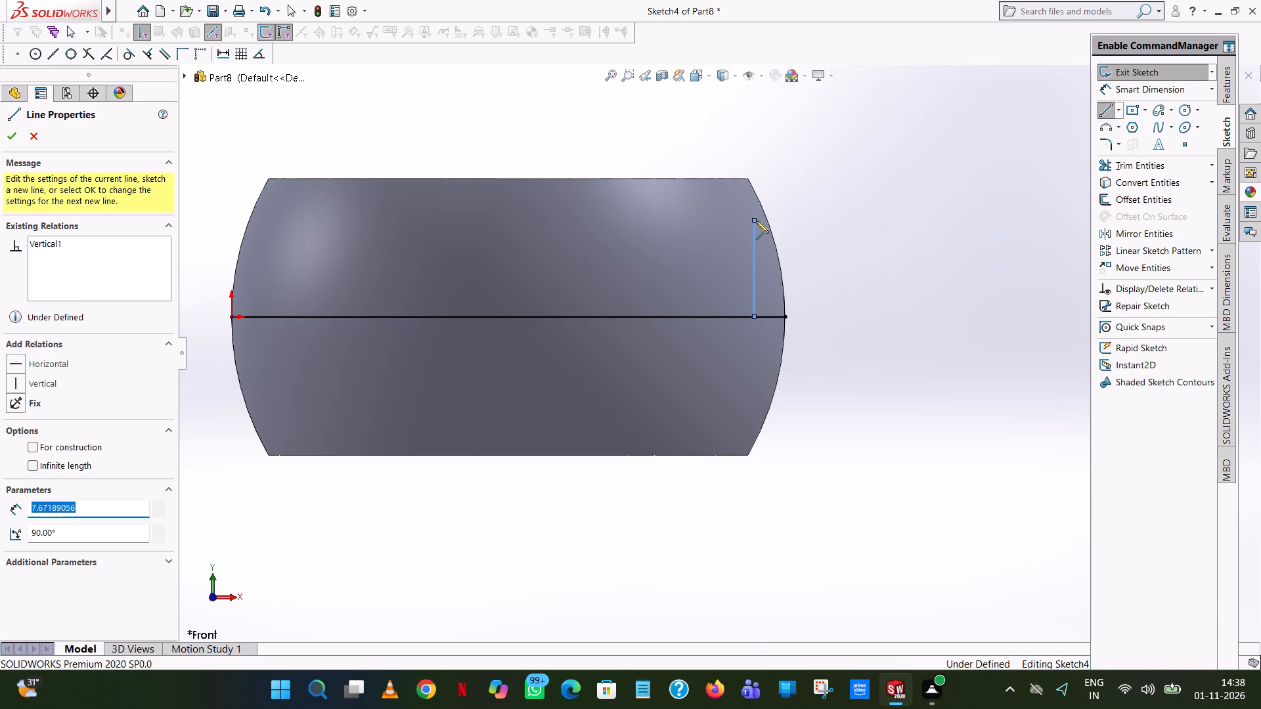
type("11/")
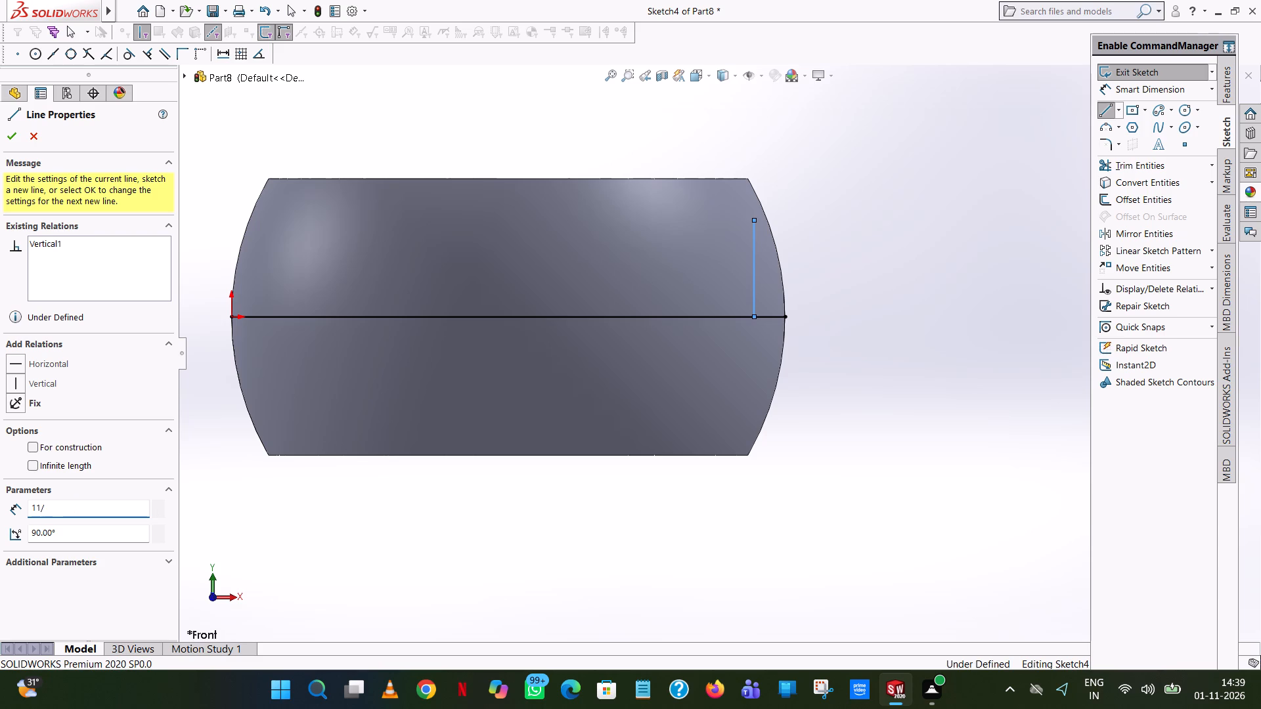
key("2")
key("Return")
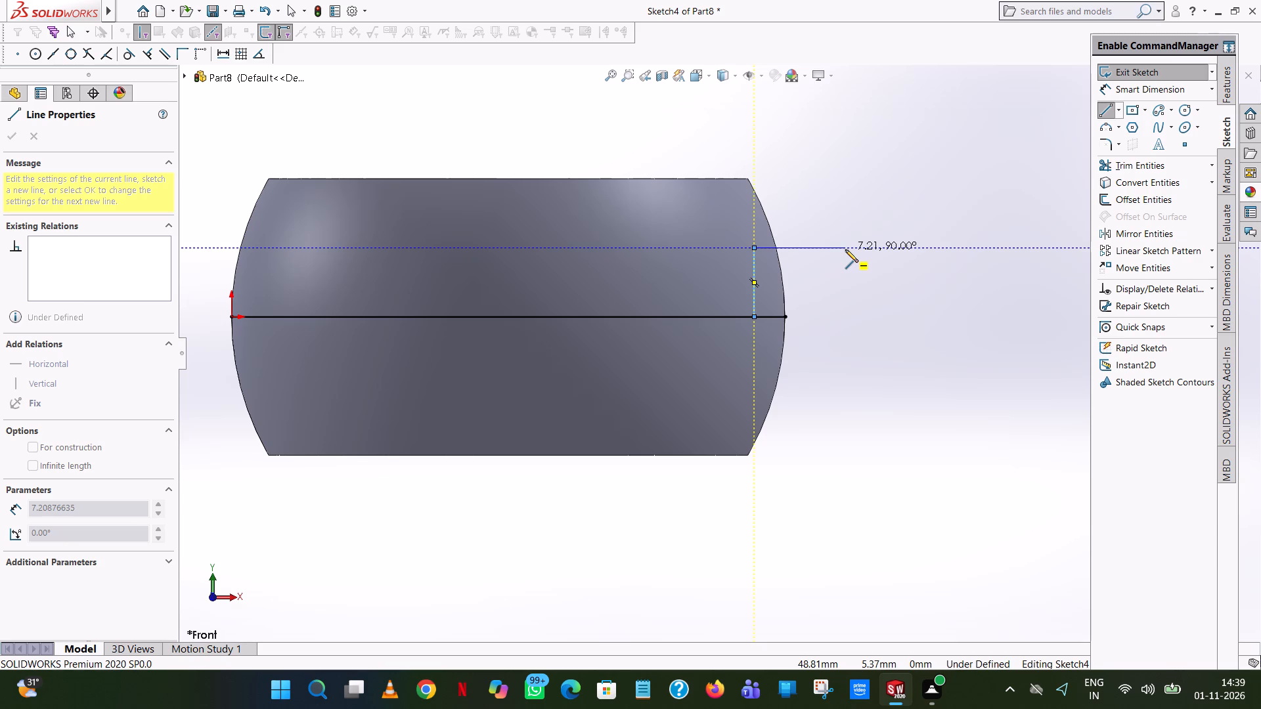
Sketch a horizontal line outward from the vertical line's upper end, past the arc, and set its length to 10 mm.
left_click(889, 246)
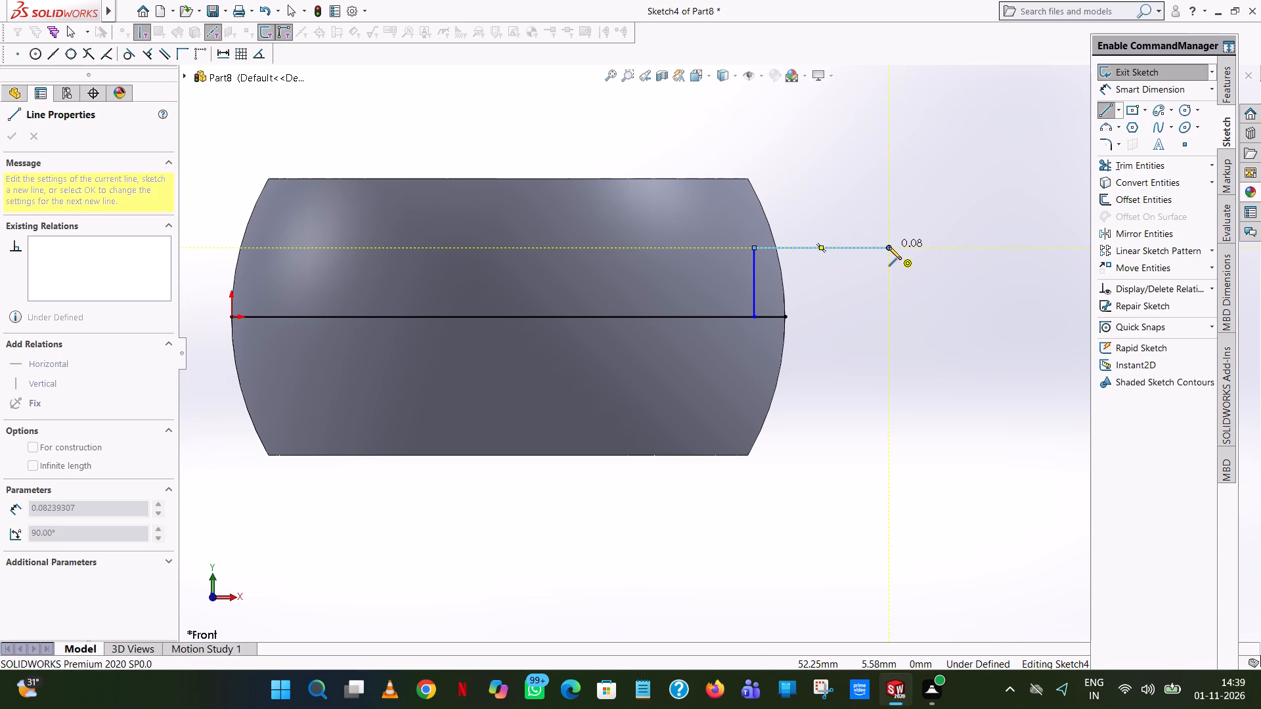
right_click(889, 247)
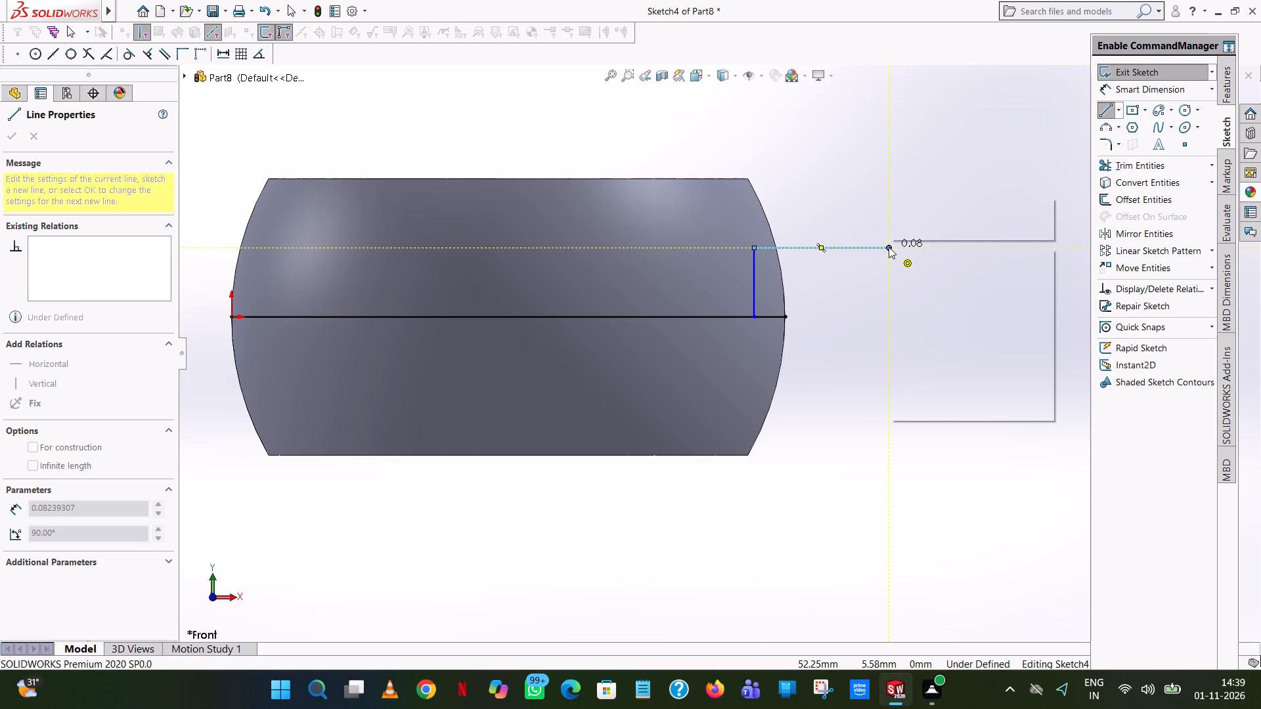
left_click(946, 260)
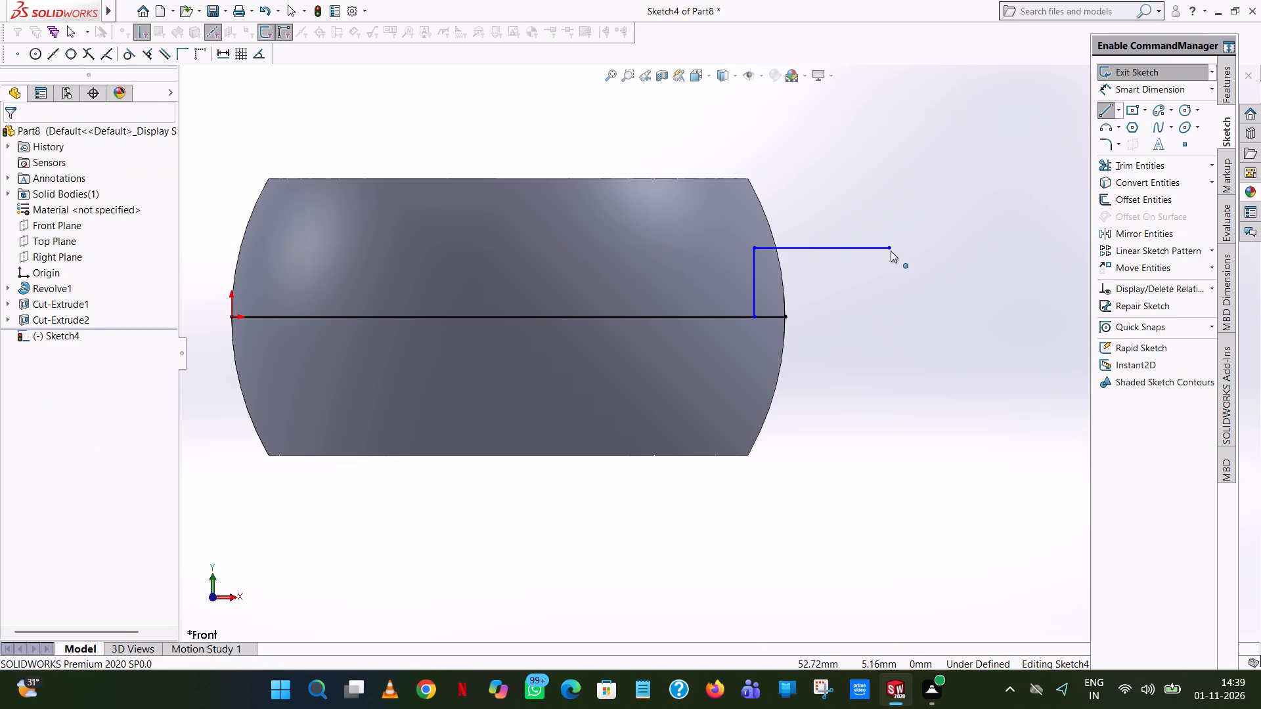
left_click(866, 244)
left_click(858, 246)
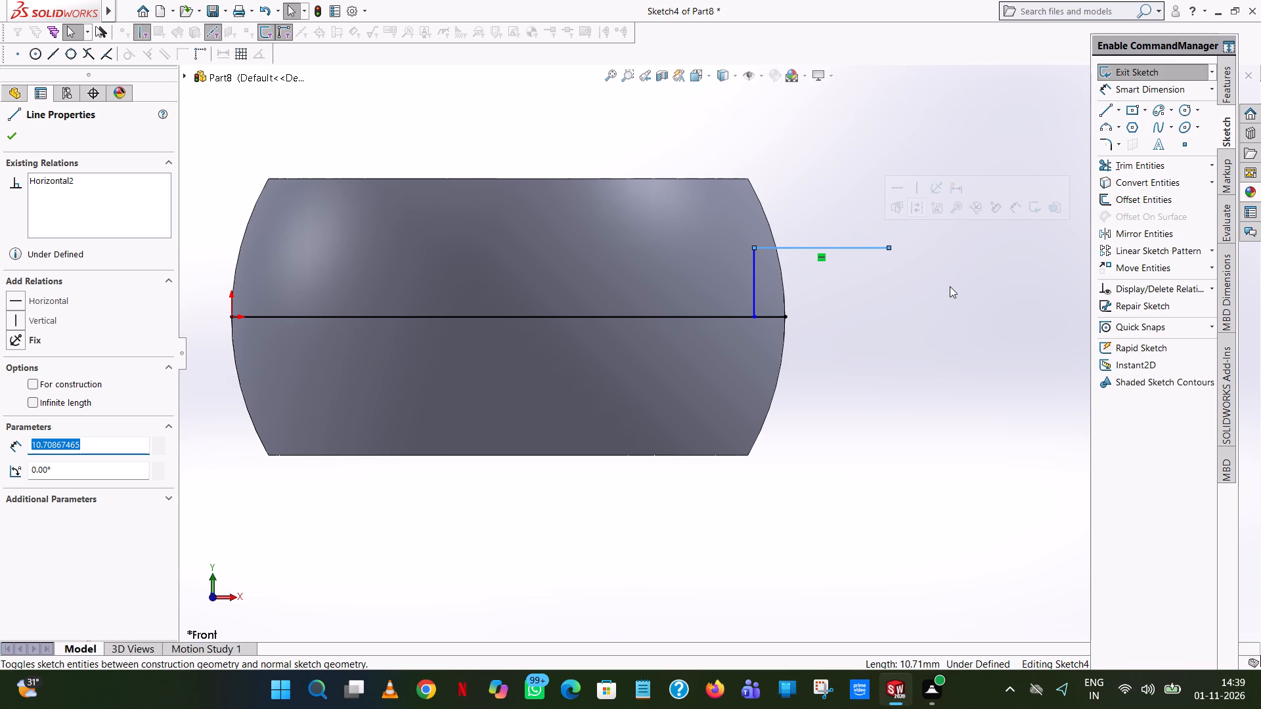
type("10")
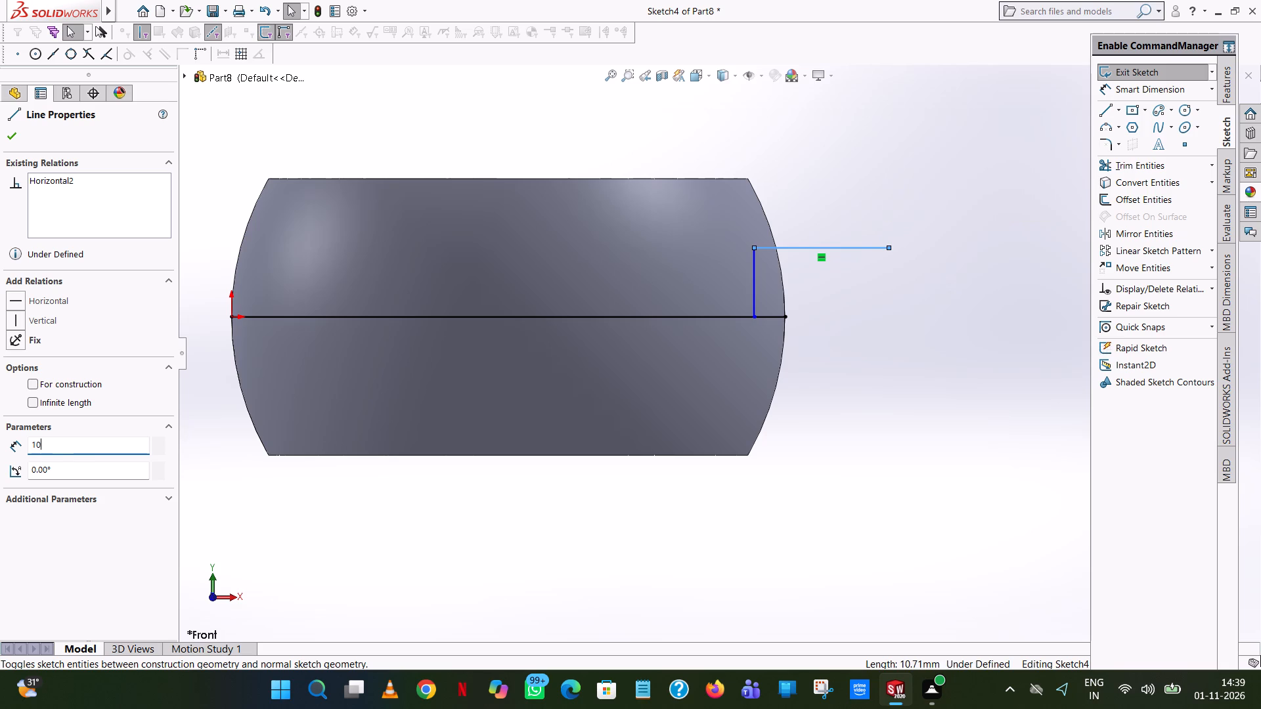
key("Return")
left_click(943, 217)
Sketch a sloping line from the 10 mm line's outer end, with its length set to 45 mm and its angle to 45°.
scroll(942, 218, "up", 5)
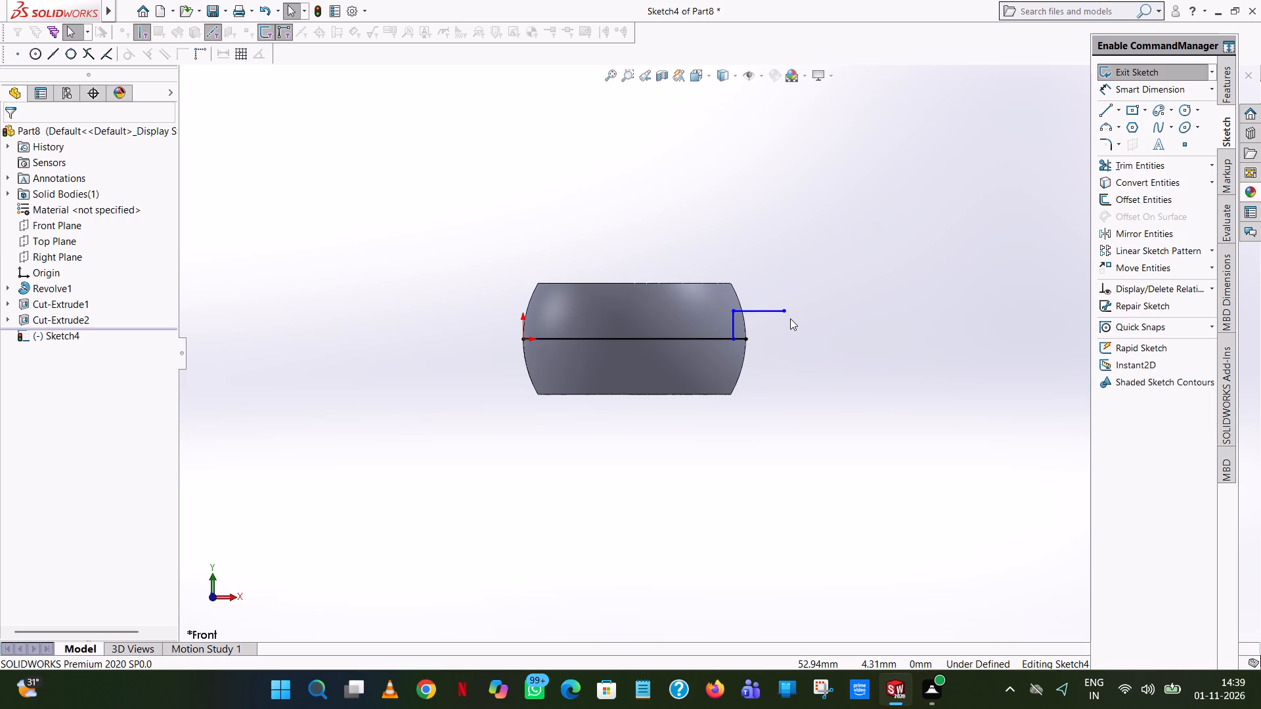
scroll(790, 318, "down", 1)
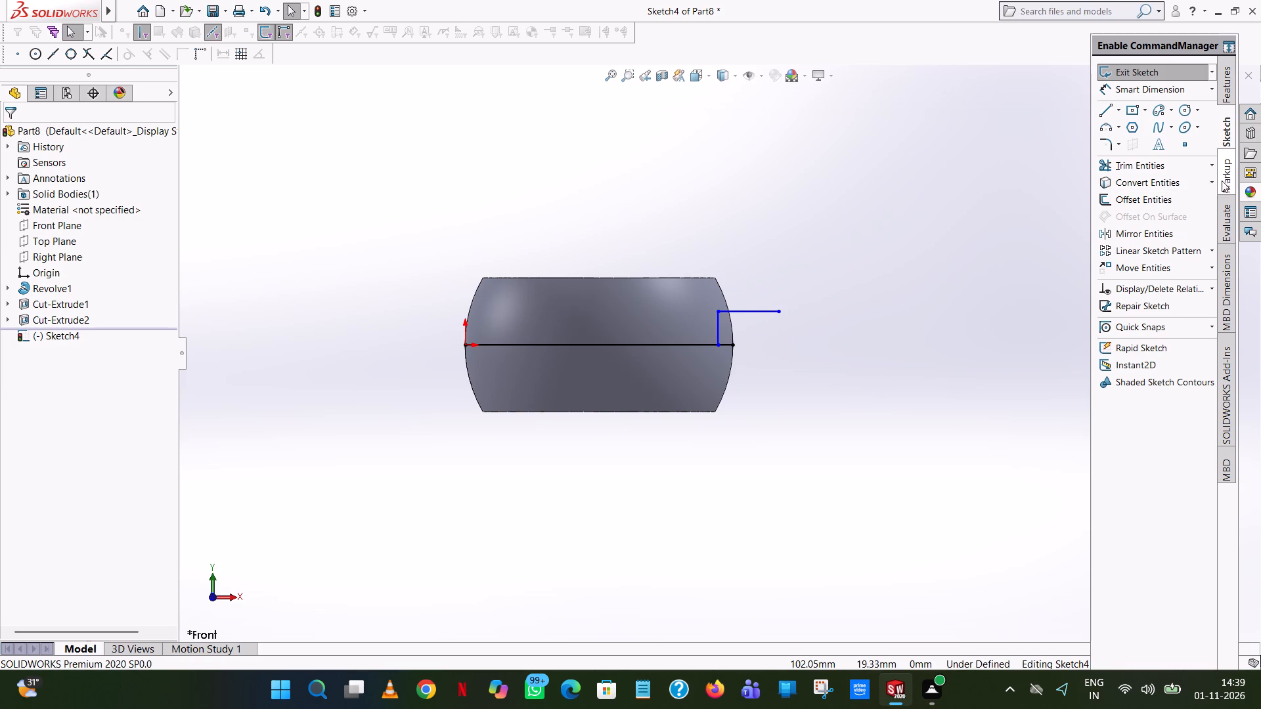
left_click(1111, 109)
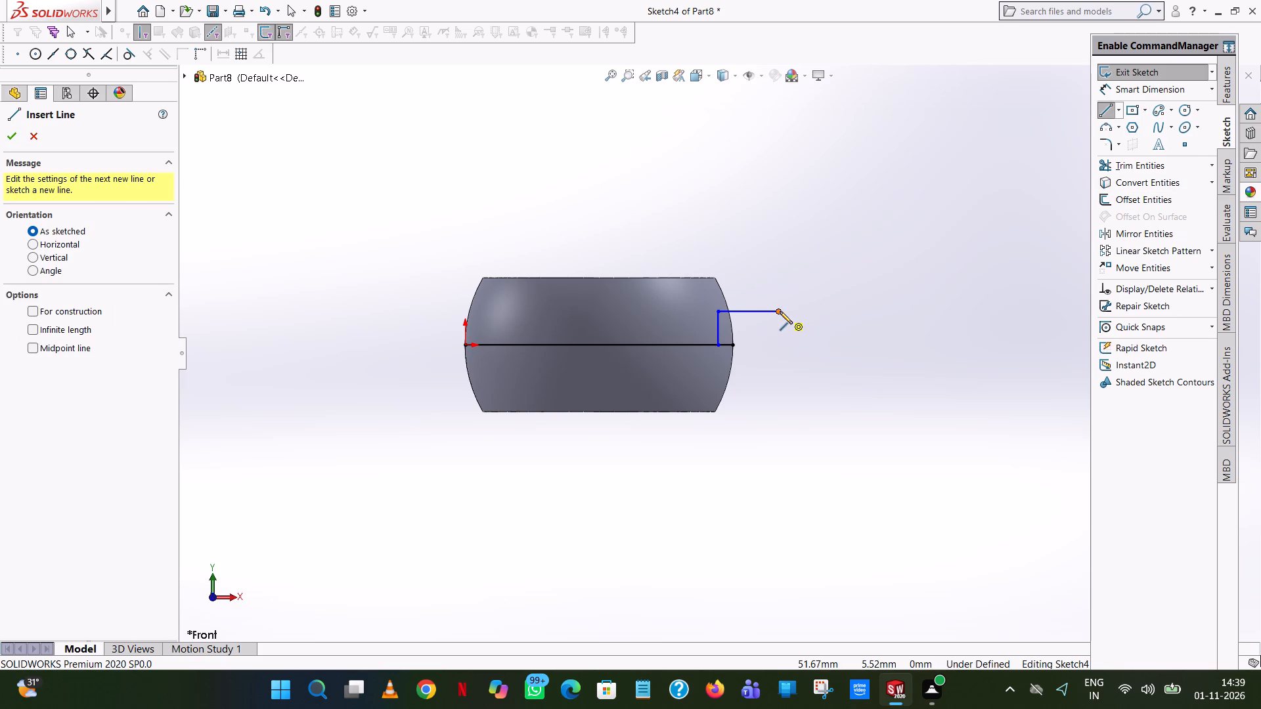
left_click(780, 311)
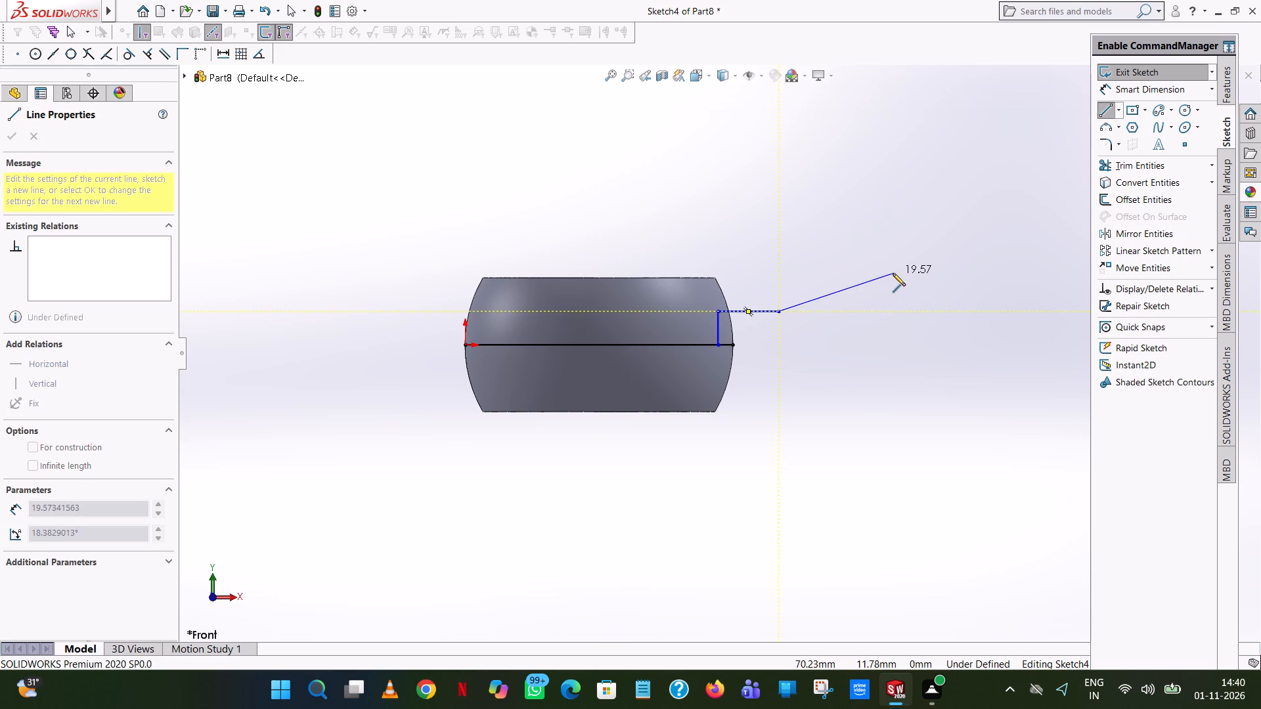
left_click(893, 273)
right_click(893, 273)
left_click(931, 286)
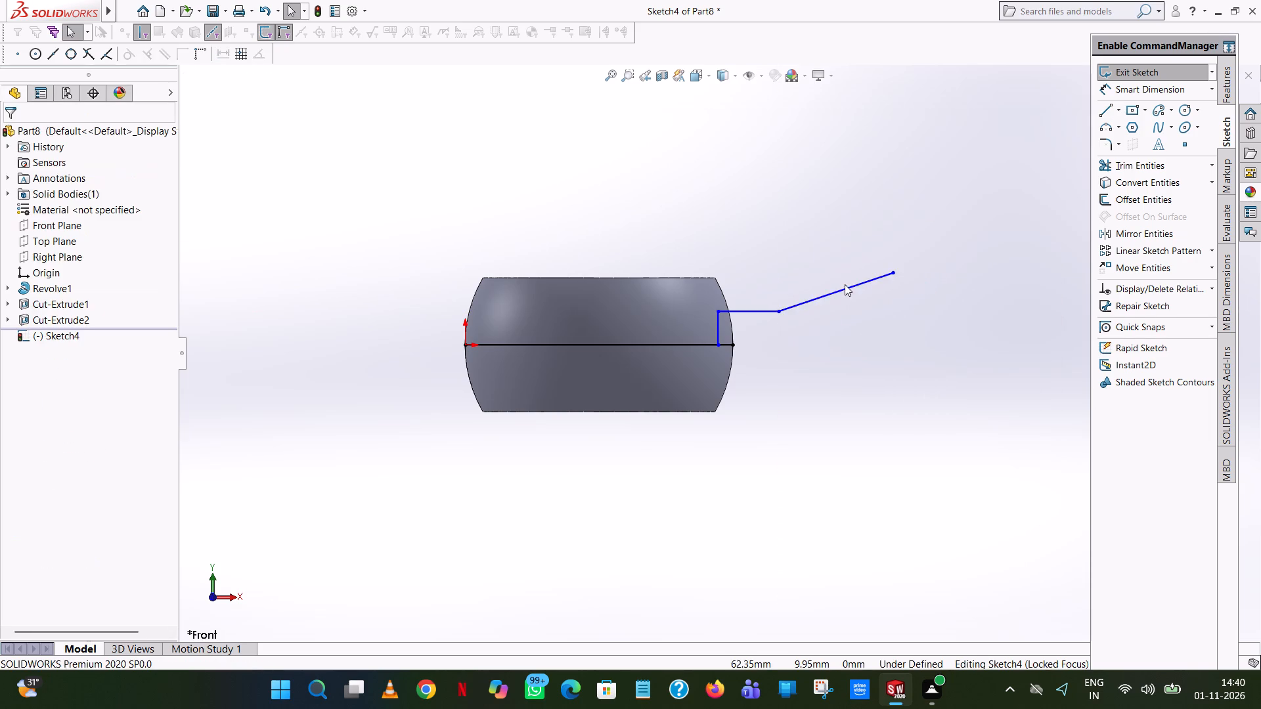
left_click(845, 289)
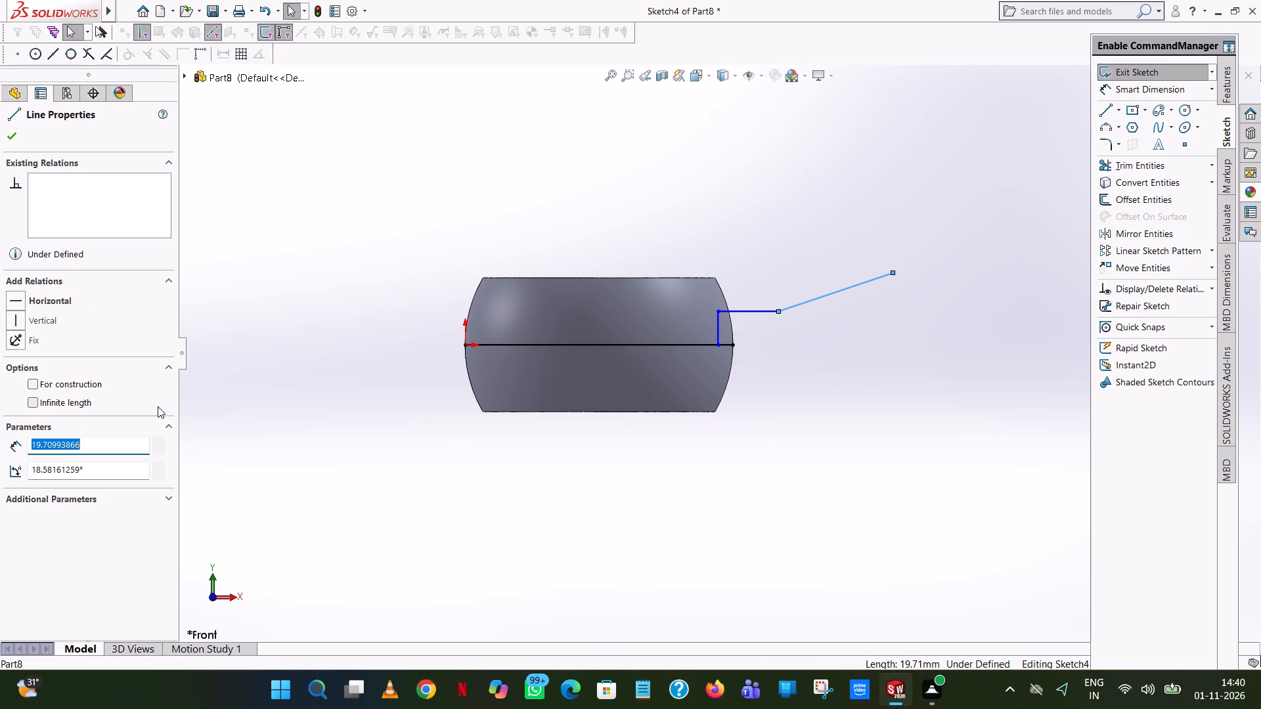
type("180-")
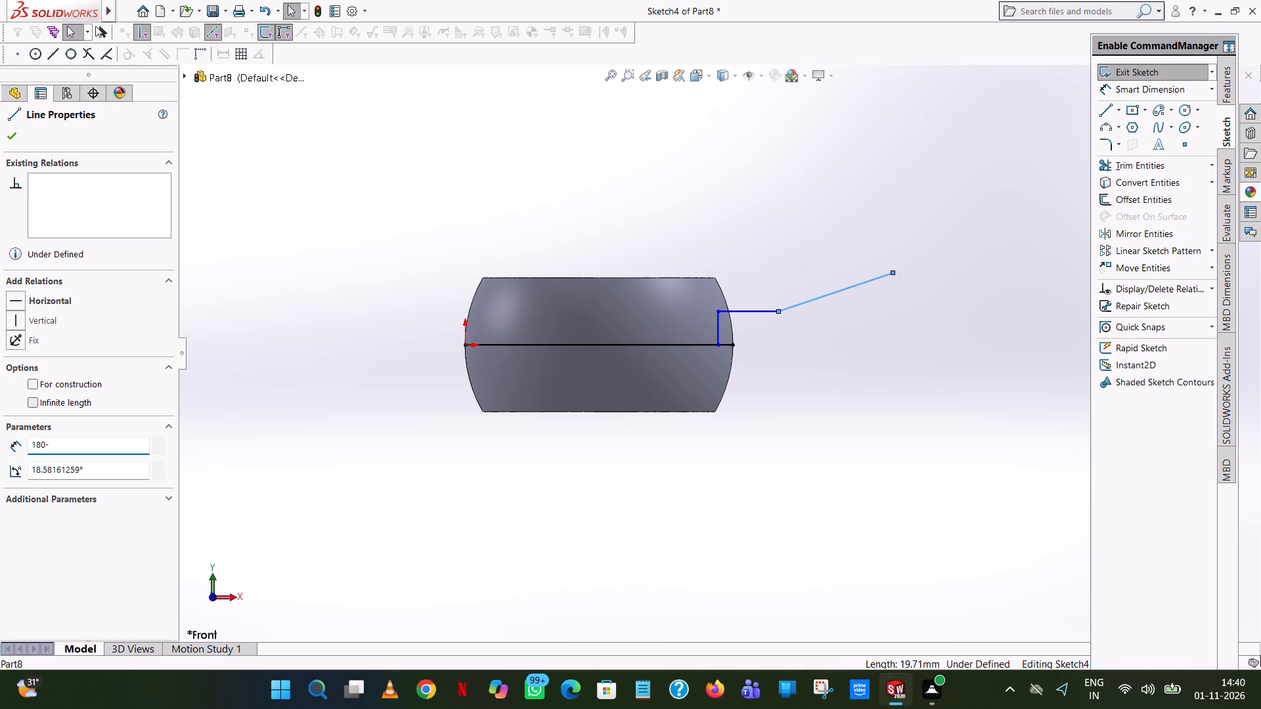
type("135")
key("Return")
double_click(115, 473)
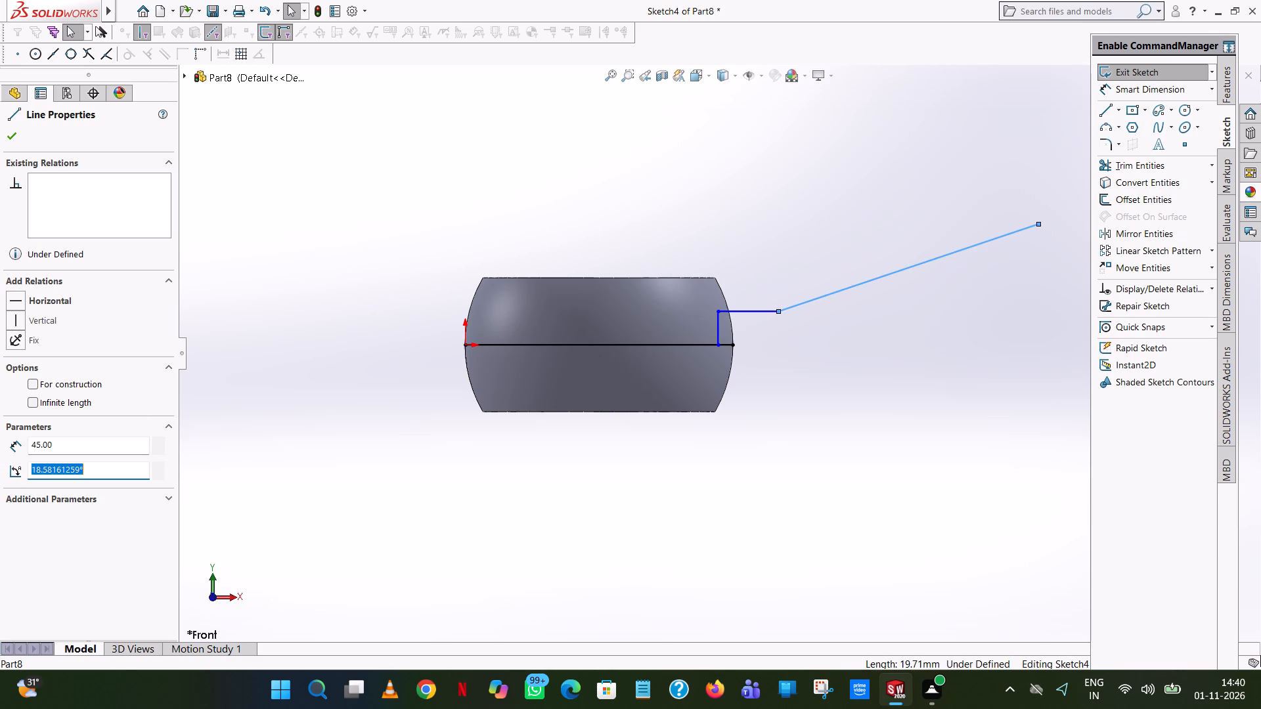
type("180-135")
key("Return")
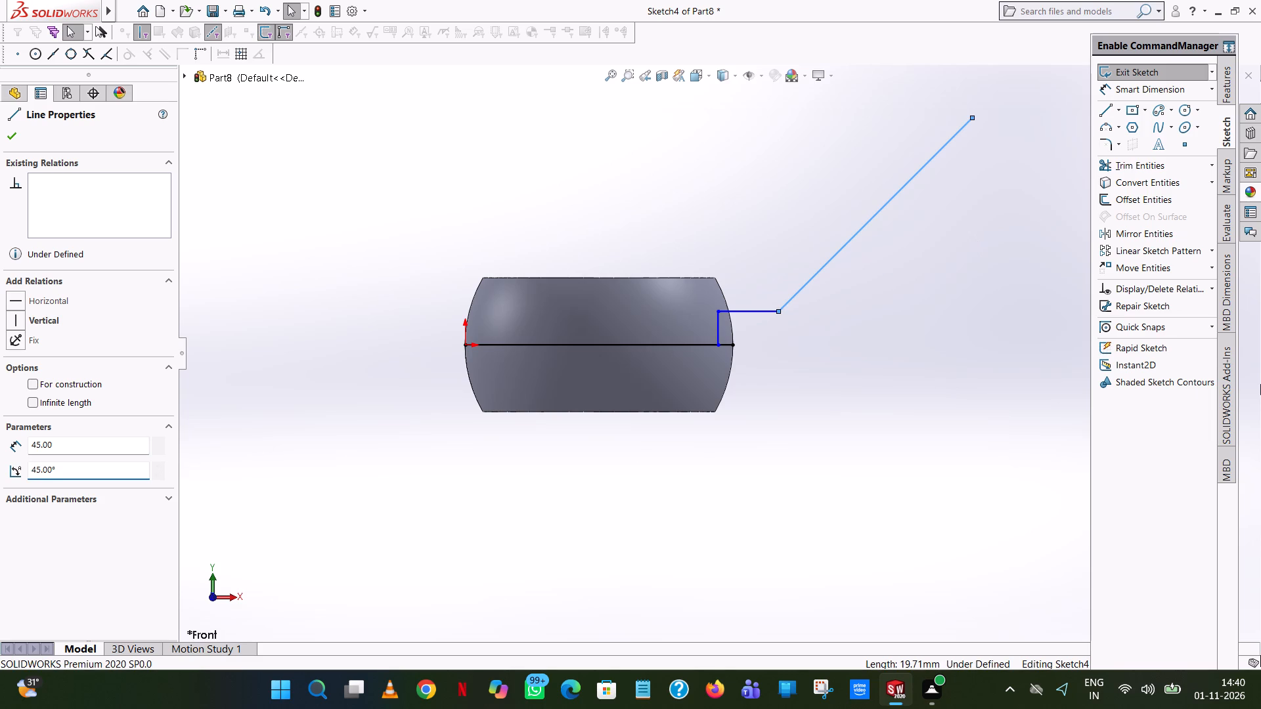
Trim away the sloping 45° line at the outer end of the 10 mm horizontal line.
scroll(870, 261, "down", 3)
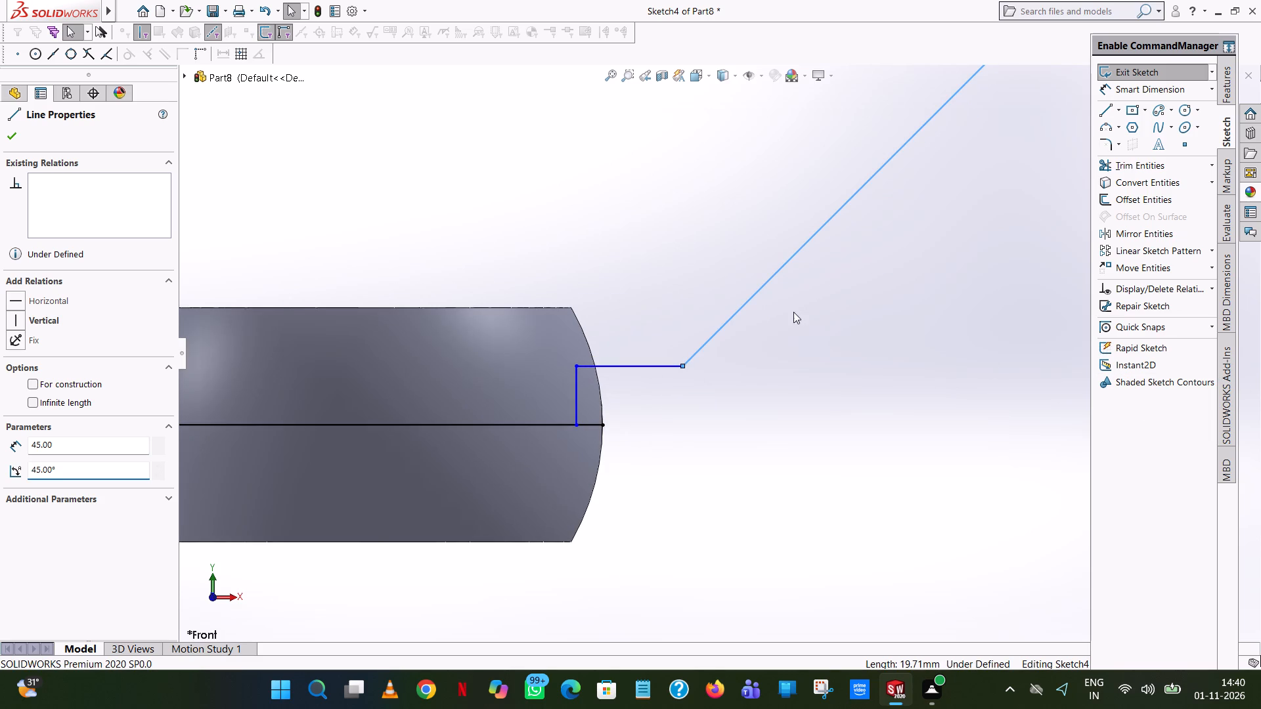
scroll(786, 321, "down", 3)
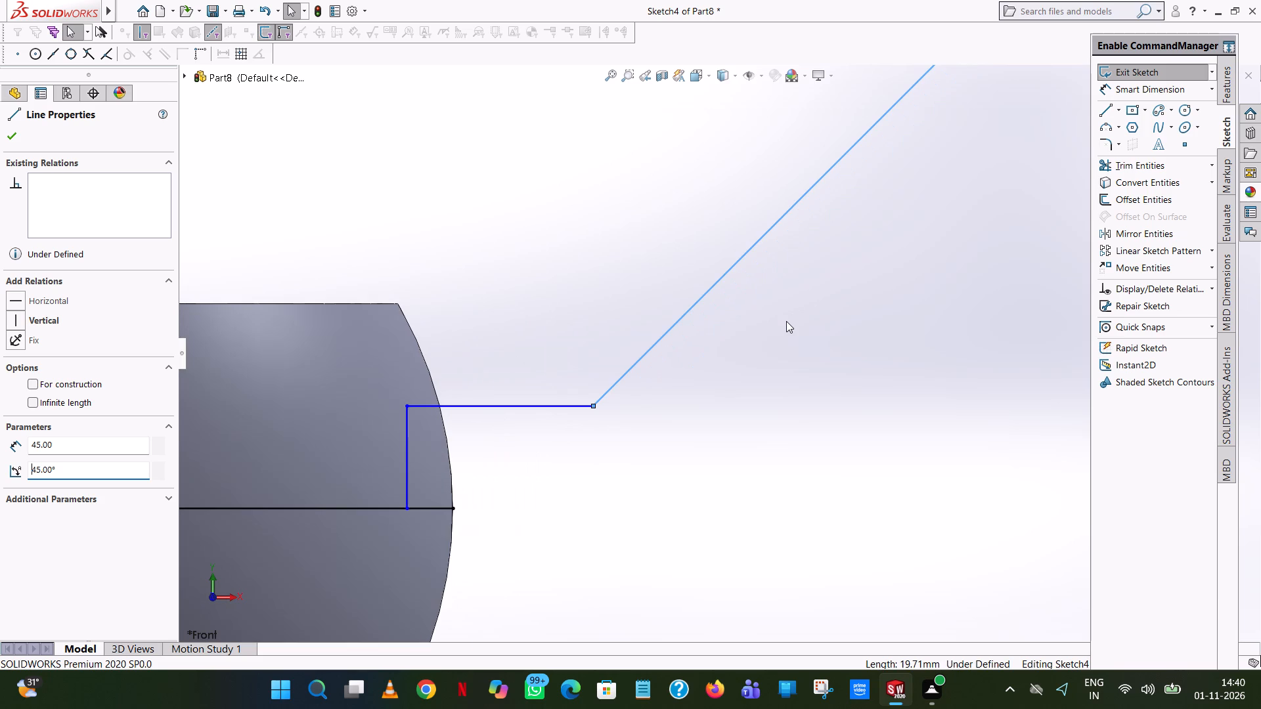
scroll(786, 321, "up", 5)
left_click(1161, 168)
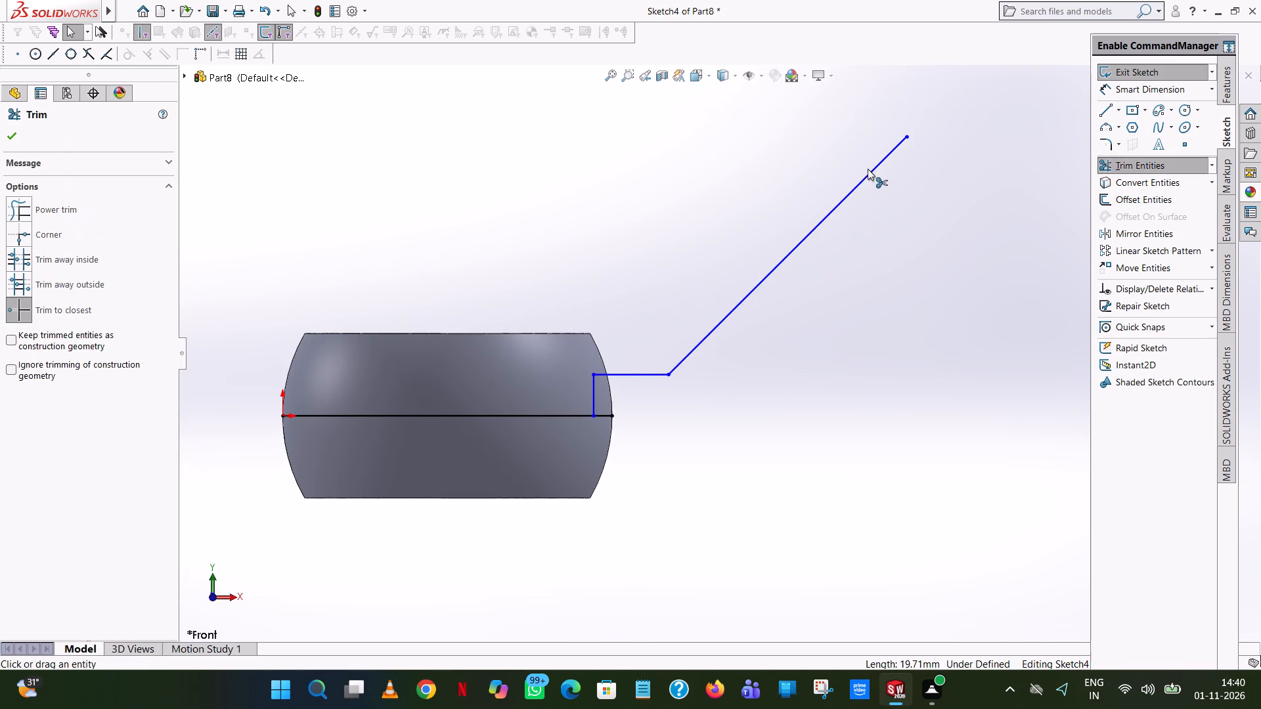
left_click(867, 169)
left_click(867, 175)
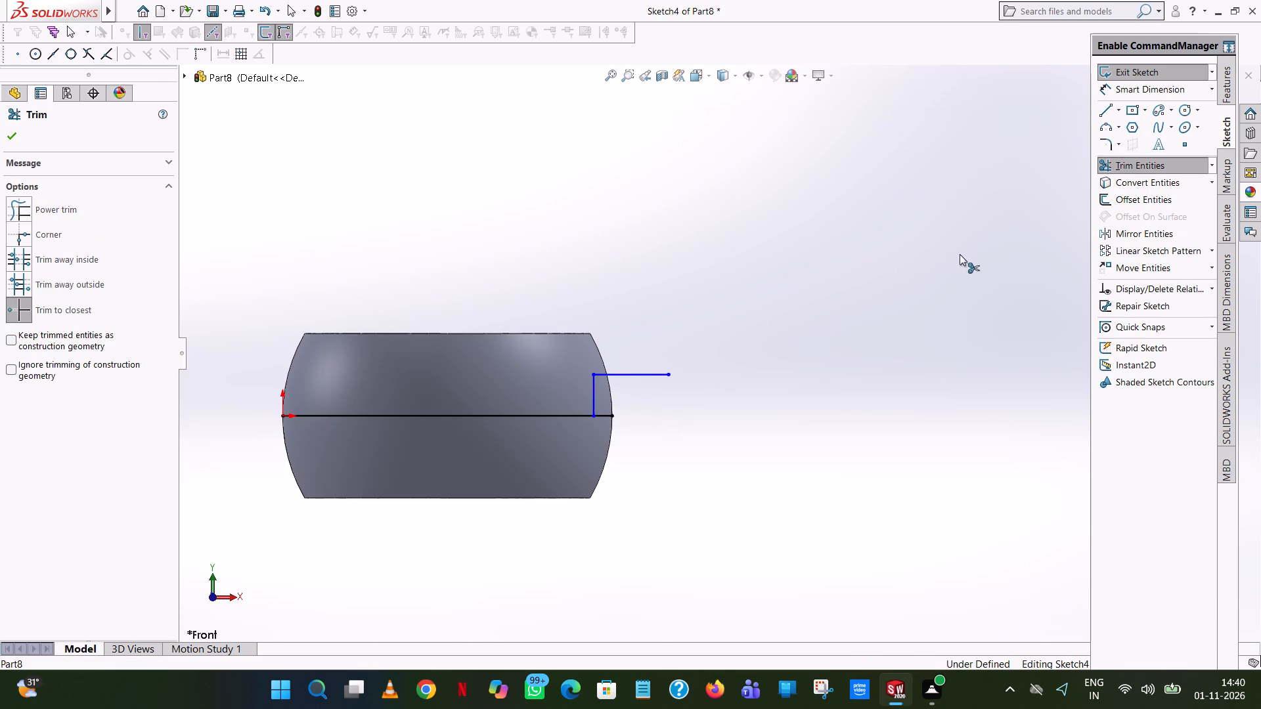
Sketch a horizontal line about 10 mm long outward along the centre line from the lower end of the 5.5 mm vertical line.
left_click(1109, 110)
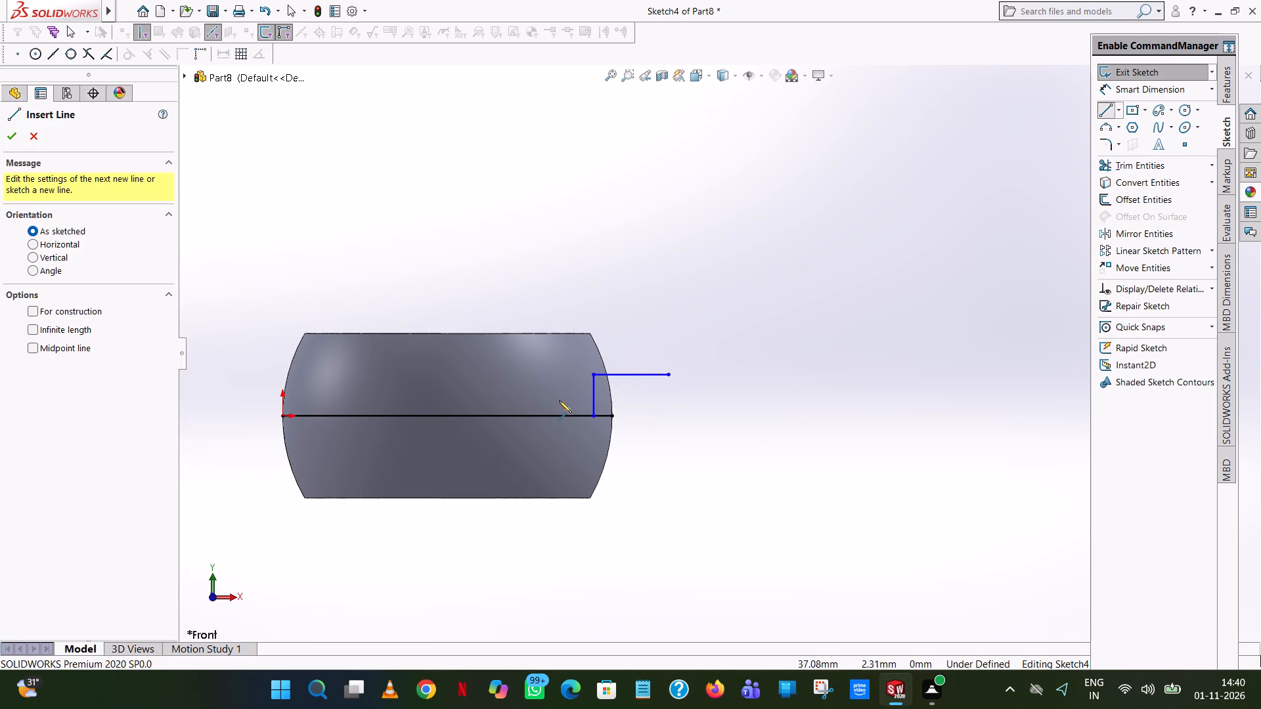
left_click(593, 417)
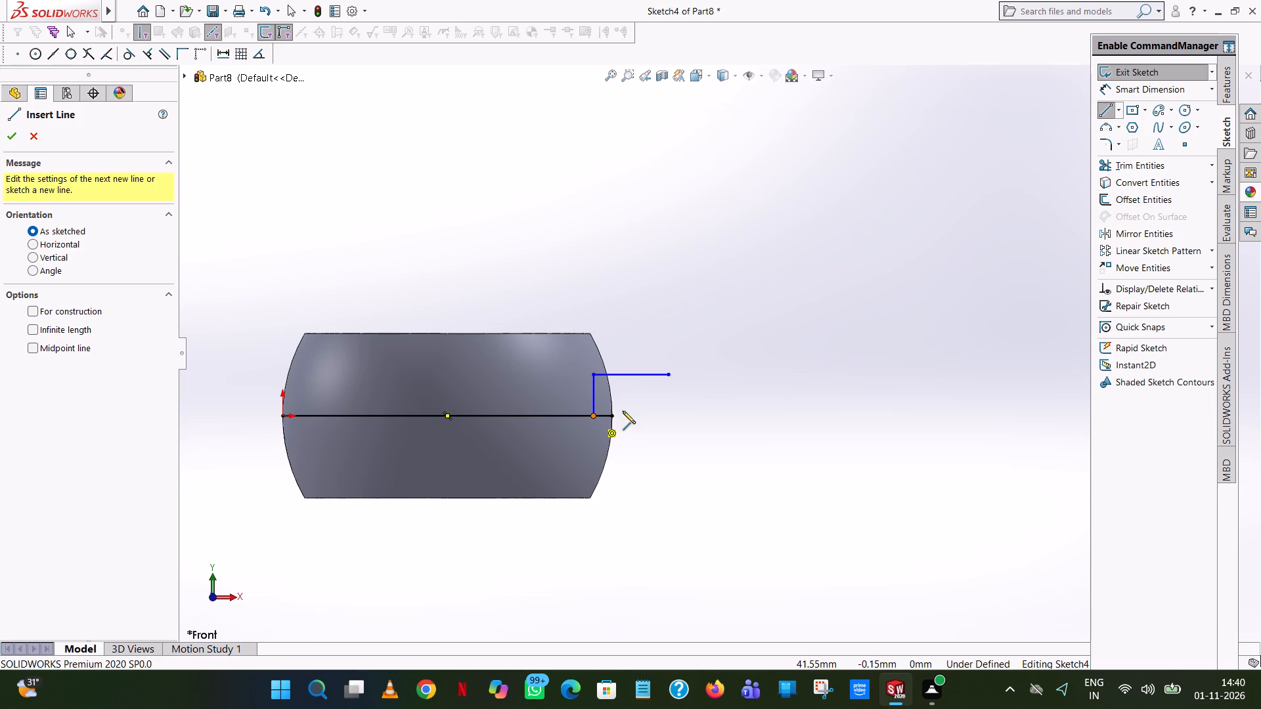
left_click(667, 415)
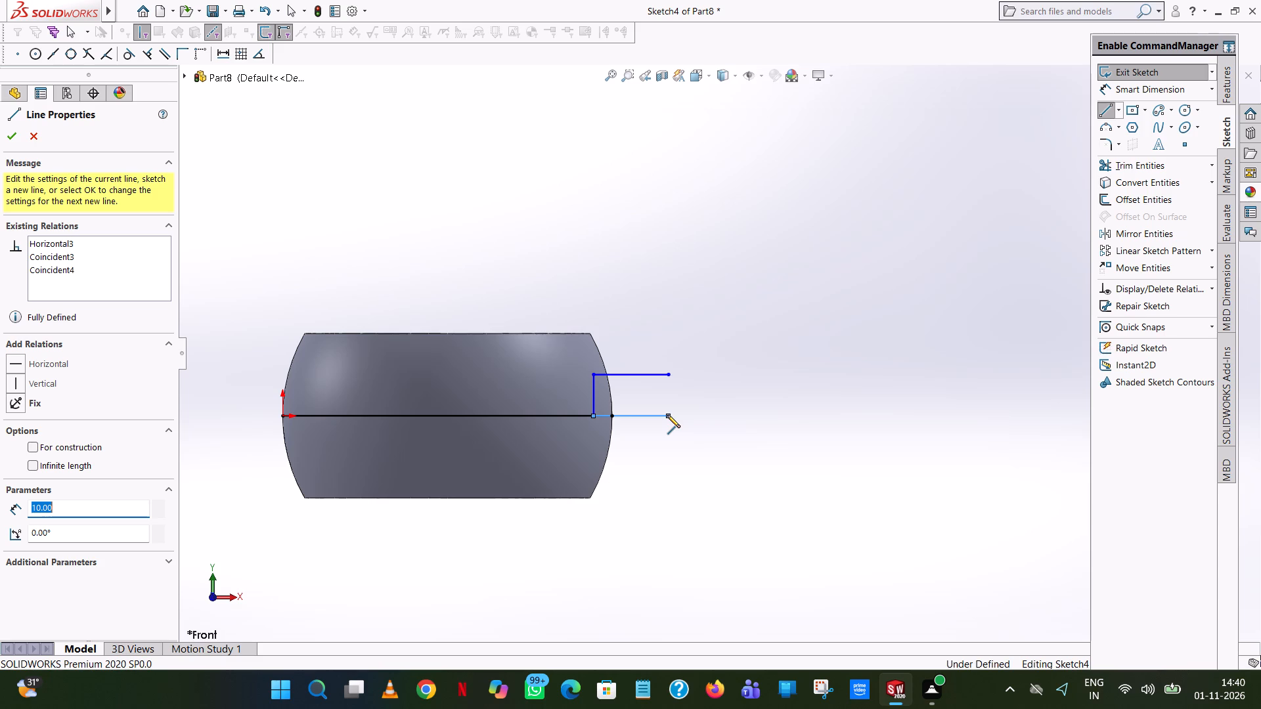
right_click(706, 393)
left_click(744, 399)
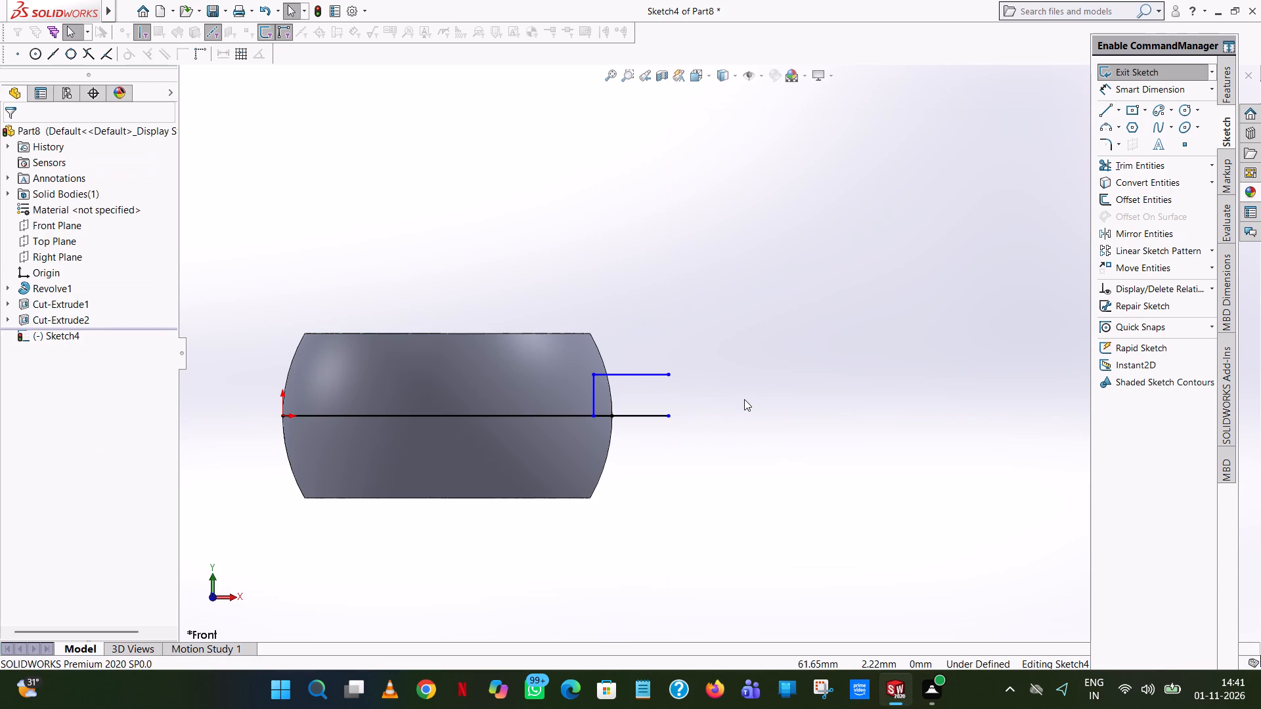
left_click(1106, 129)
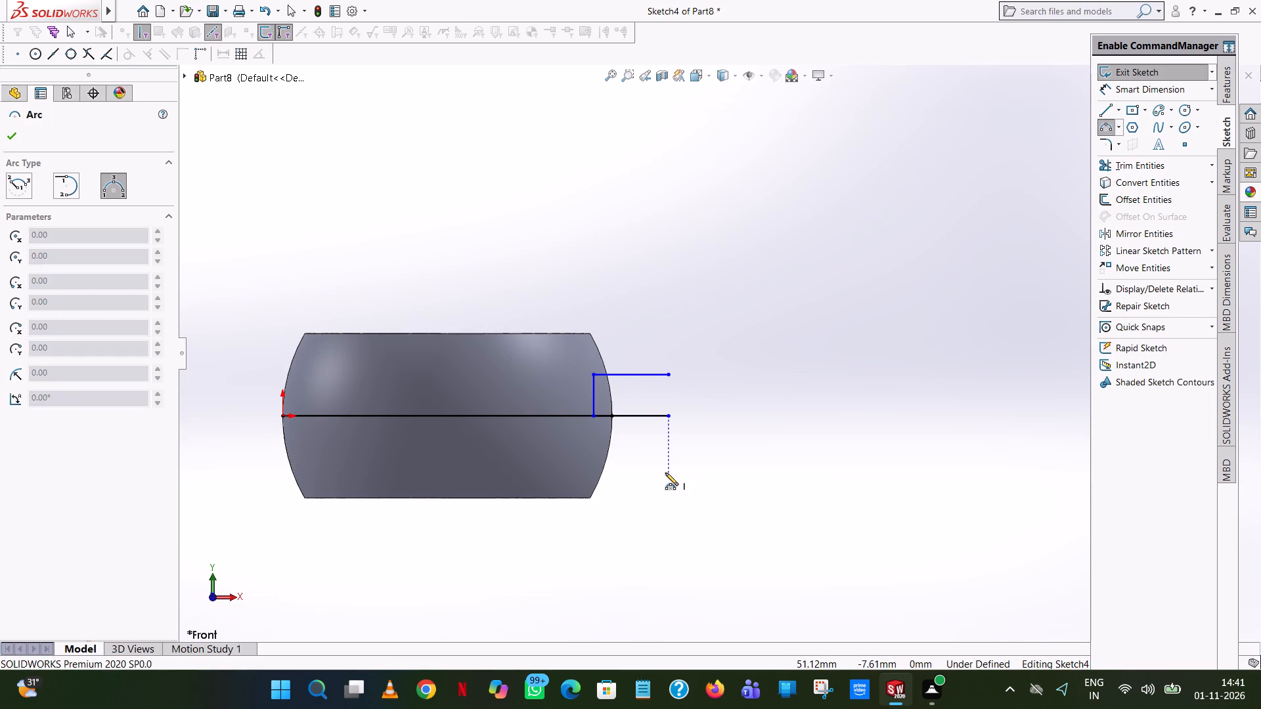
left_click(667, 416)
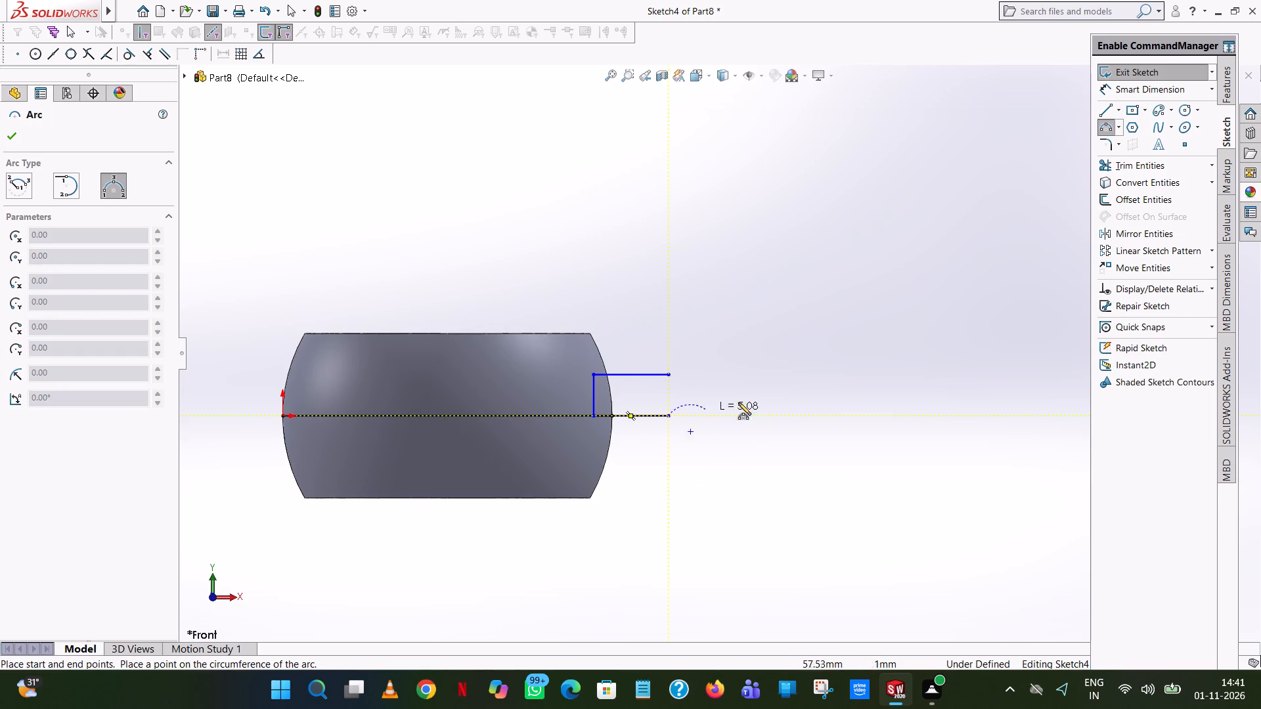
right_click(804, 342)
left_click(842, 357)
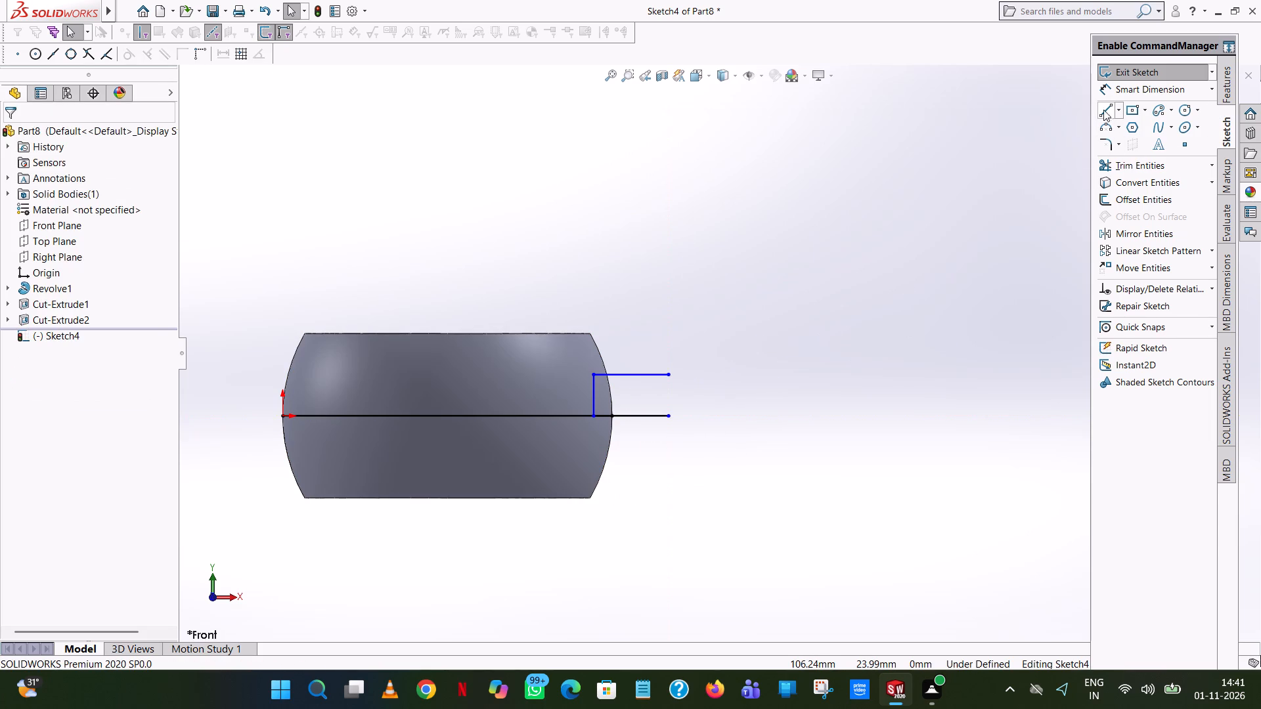
Sketch connected lines from the axis line's outer end: about 24 mm horizontally outward, about 17 mm vertically up, and about 39 mm horizontally outward.
left_click(1107, 104)
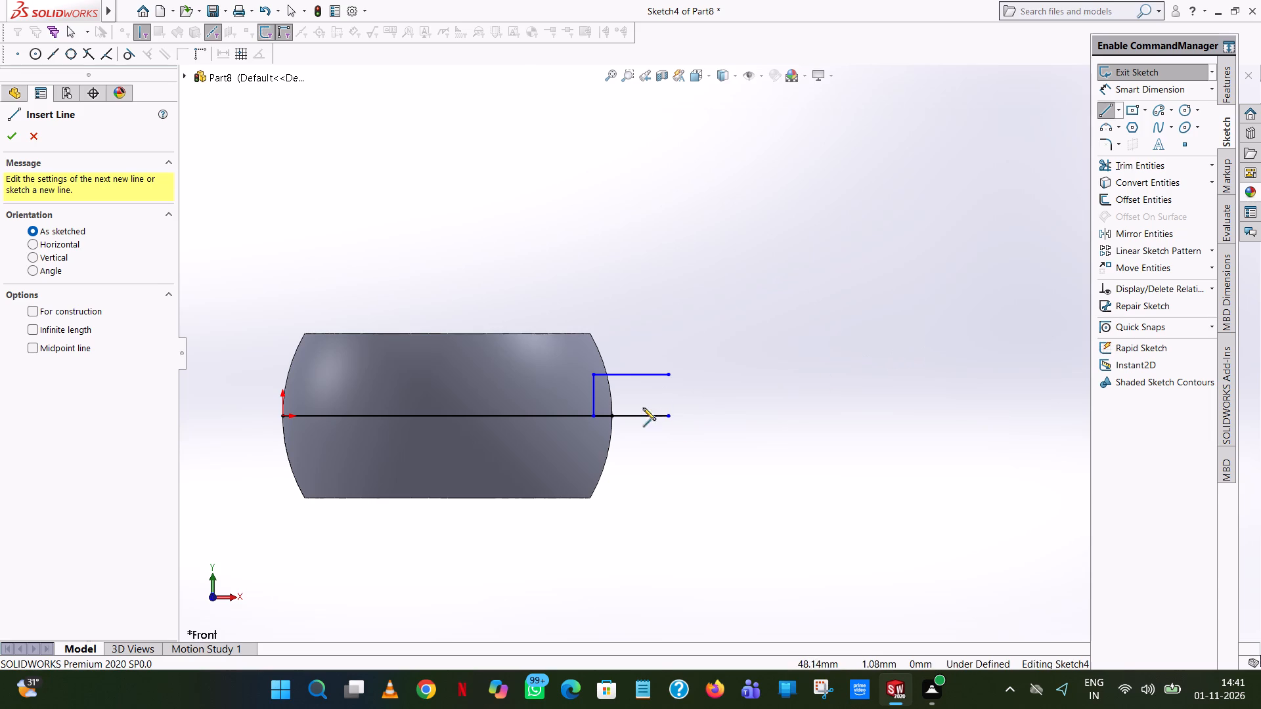
left_click(668, 418)
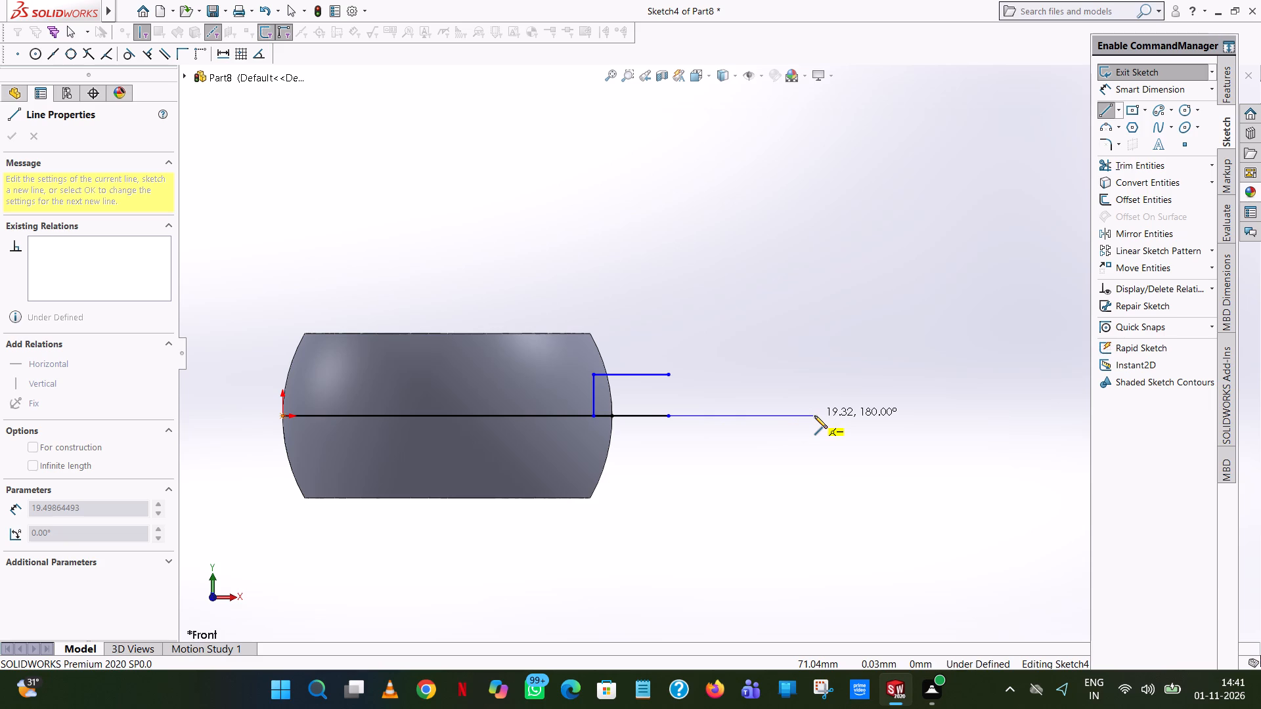
left_click(847, 414)
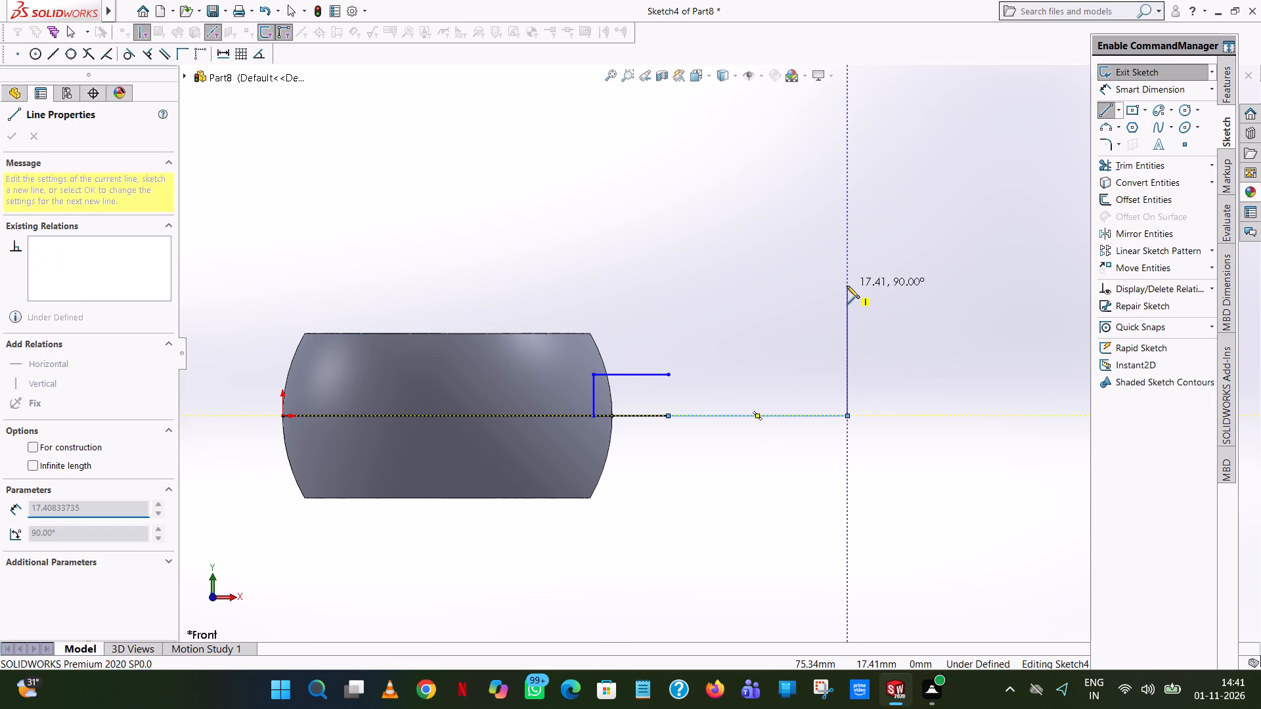
left_click(847, 286)
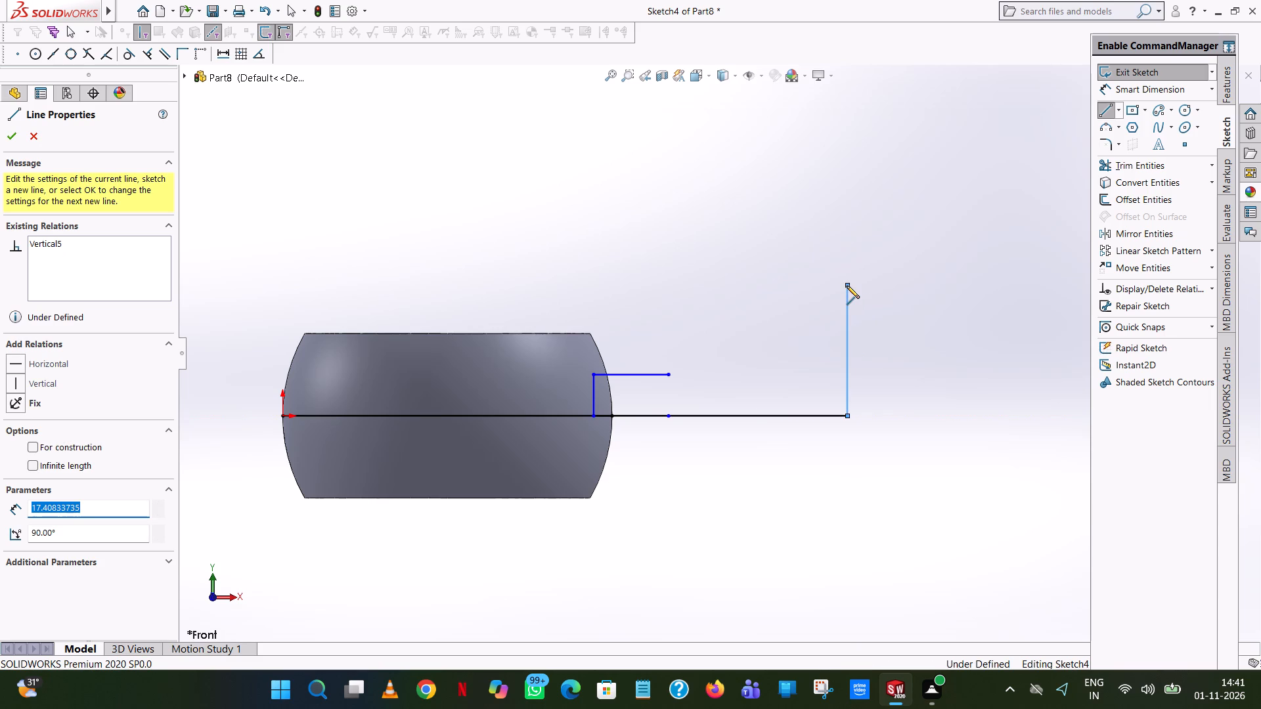
scroll(1019, 295, "up", 2)
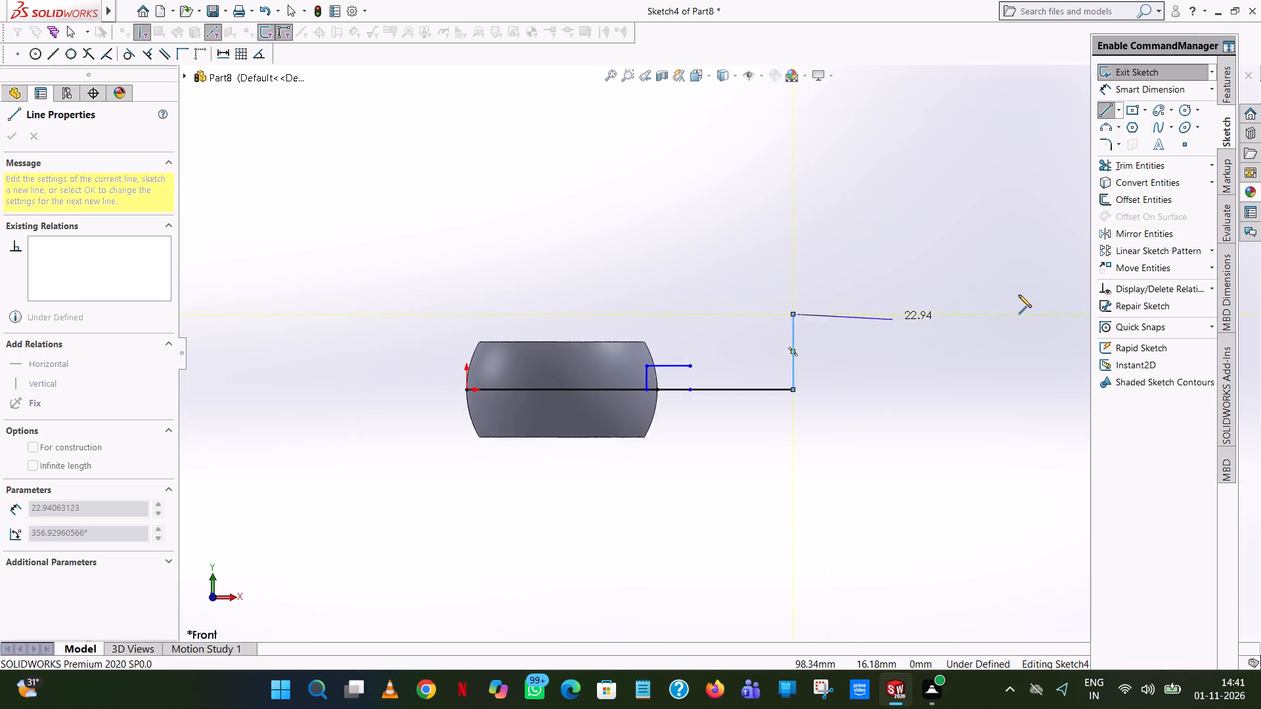
scroll(1019, 295, "up", 2)
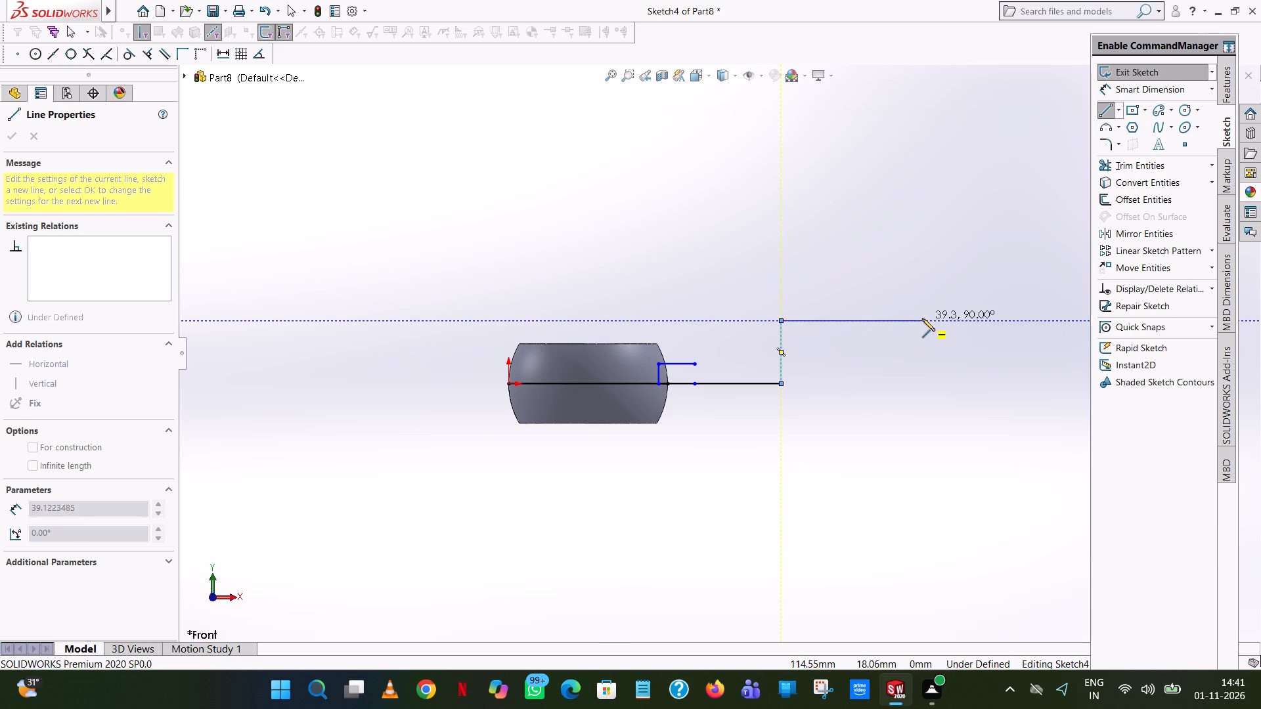
left_click(922, 318)
right_click(922, 318)
left_click(952, 324)
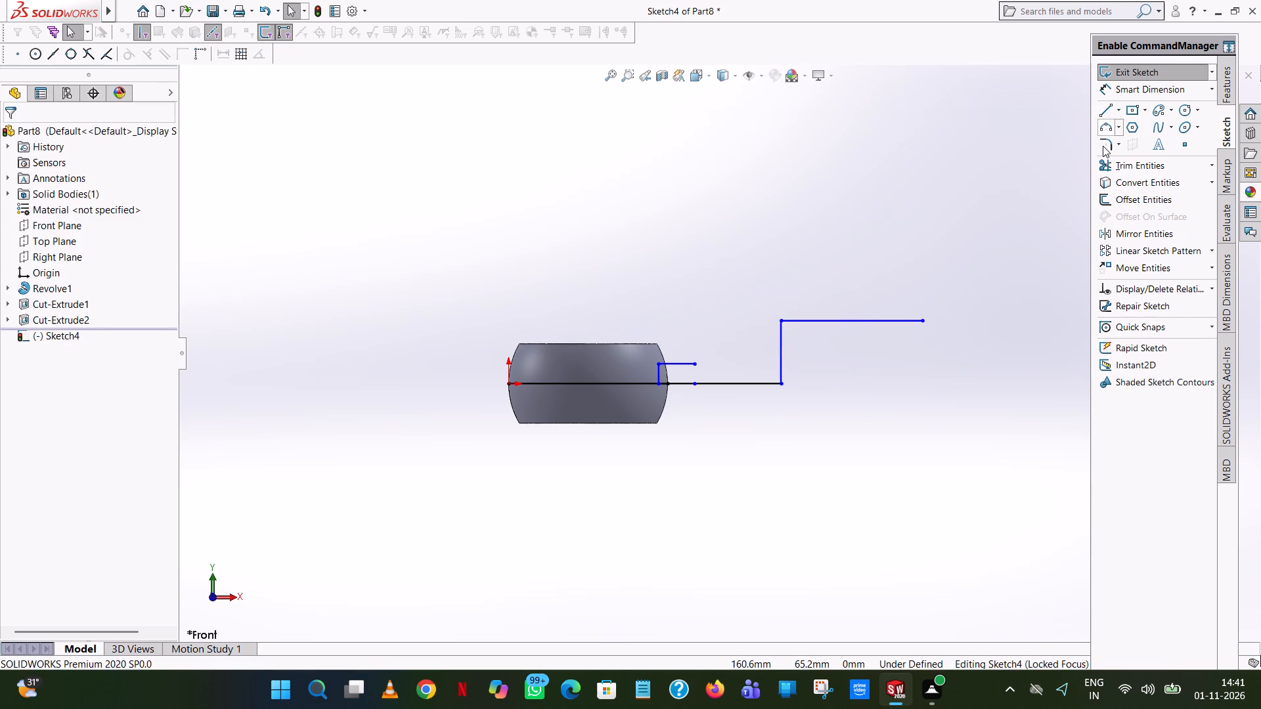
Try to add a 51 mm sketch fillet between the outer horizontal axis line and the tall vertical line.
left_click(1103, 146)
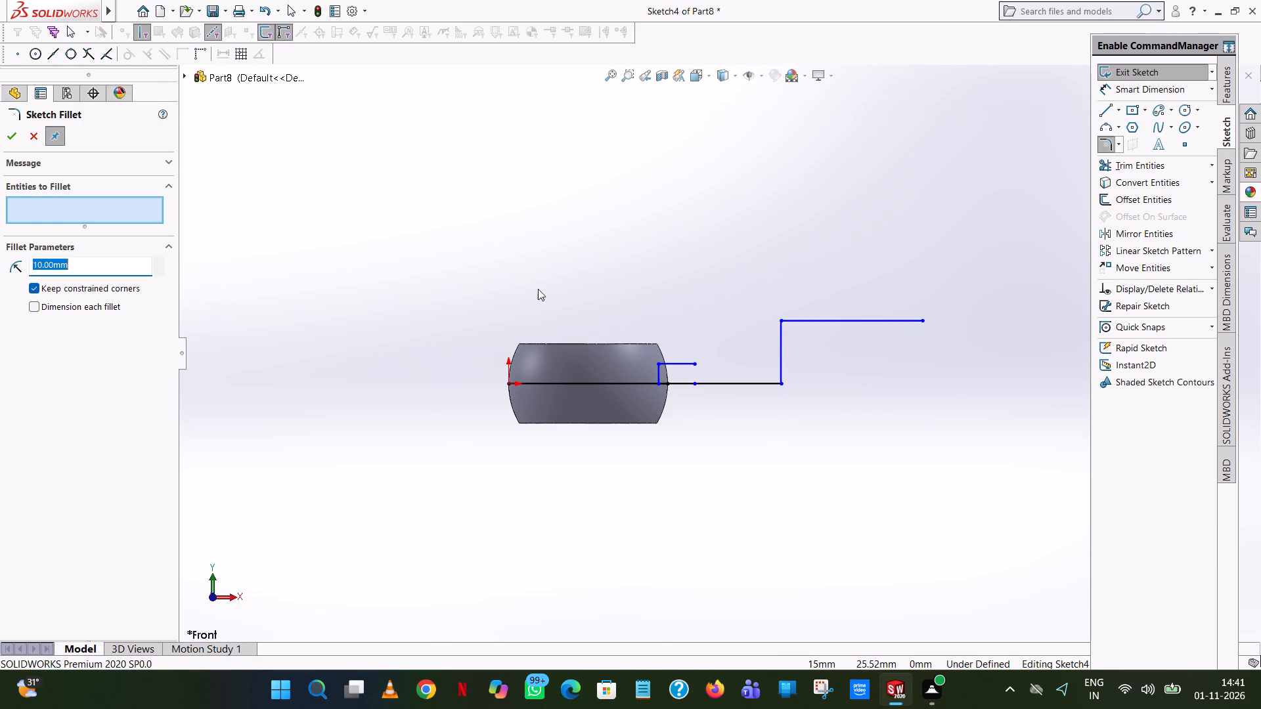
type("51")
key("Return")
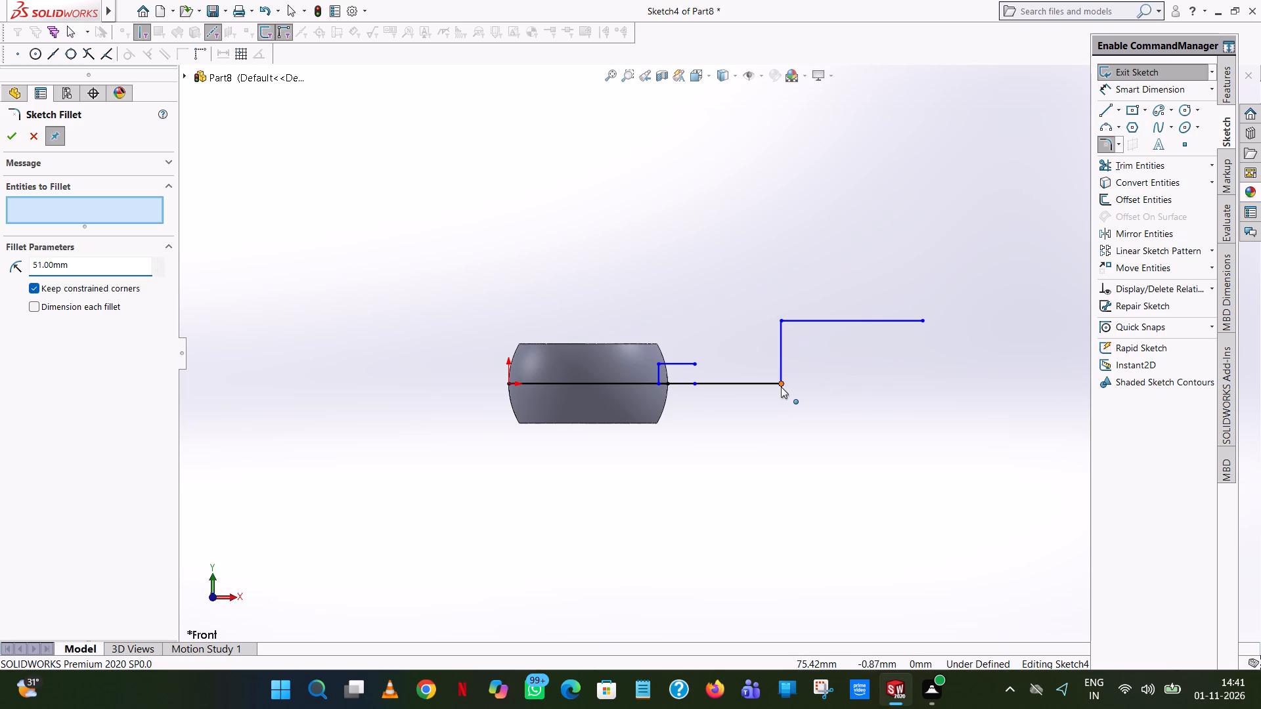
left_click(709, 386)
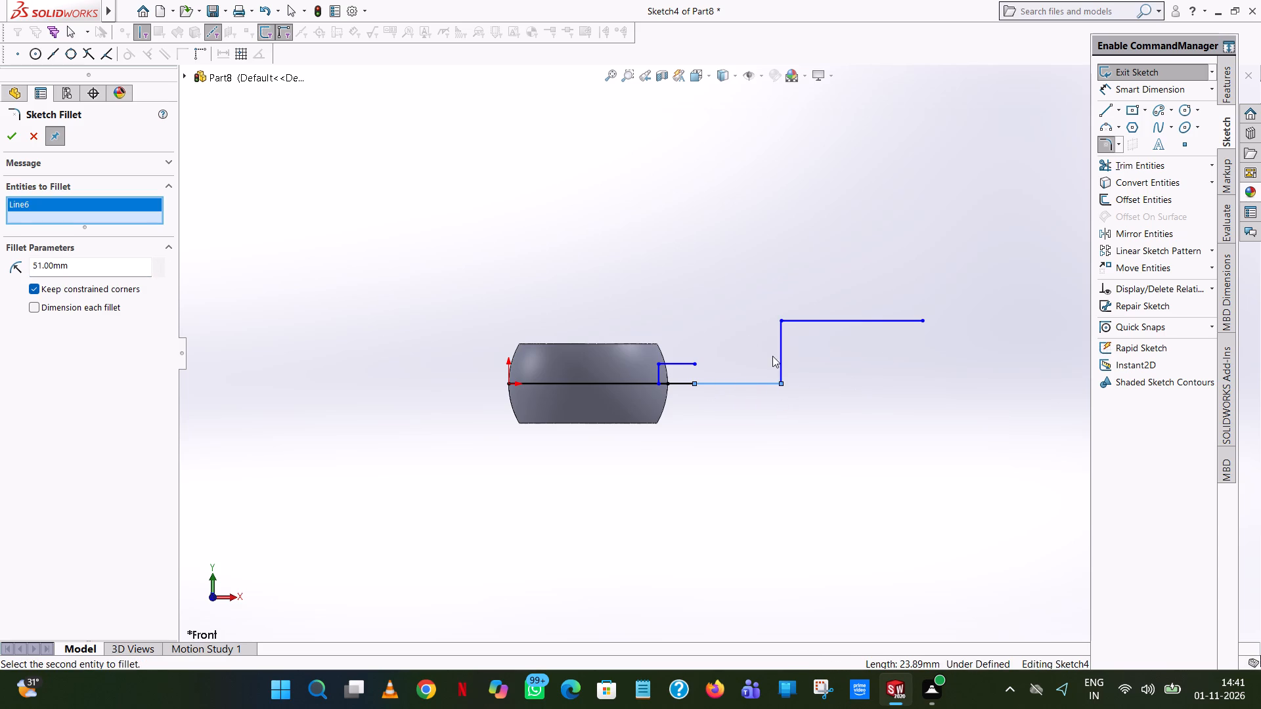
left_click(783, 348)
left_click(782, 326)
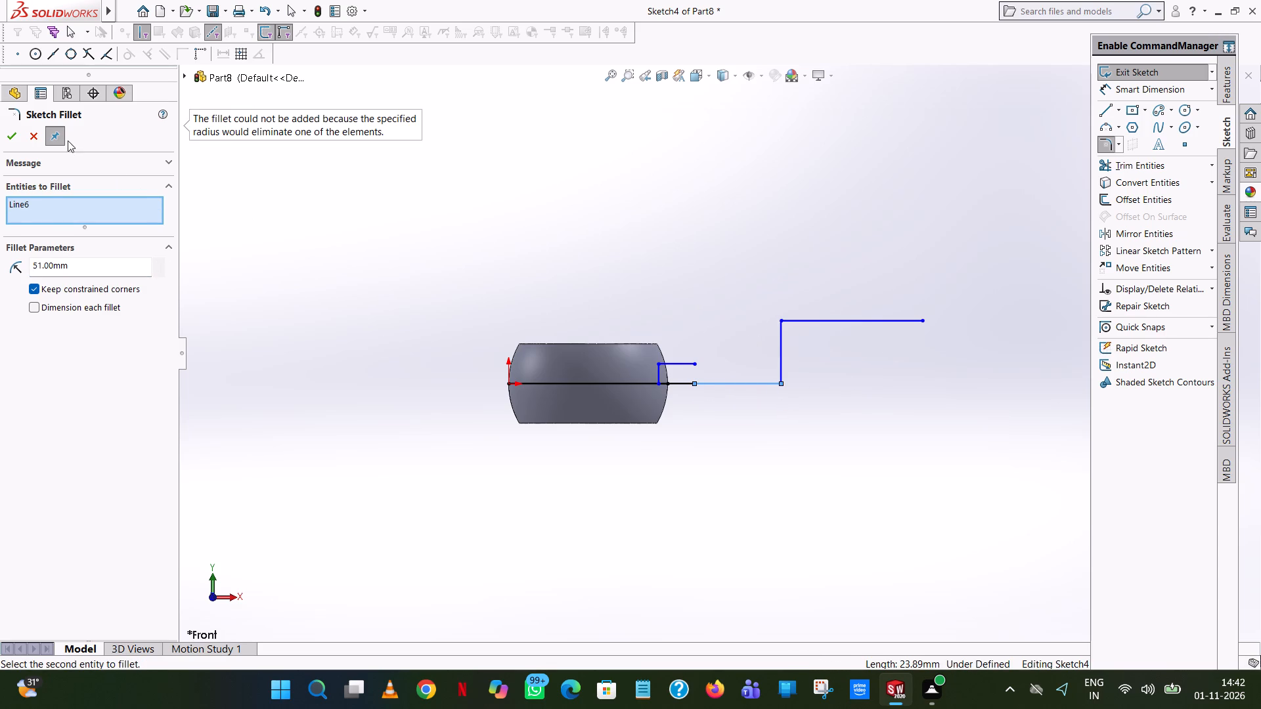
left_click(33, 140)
Trim away the horizontal axis segments between the lower ends of the short and tall vertical lines.
left_click(1099, 162)
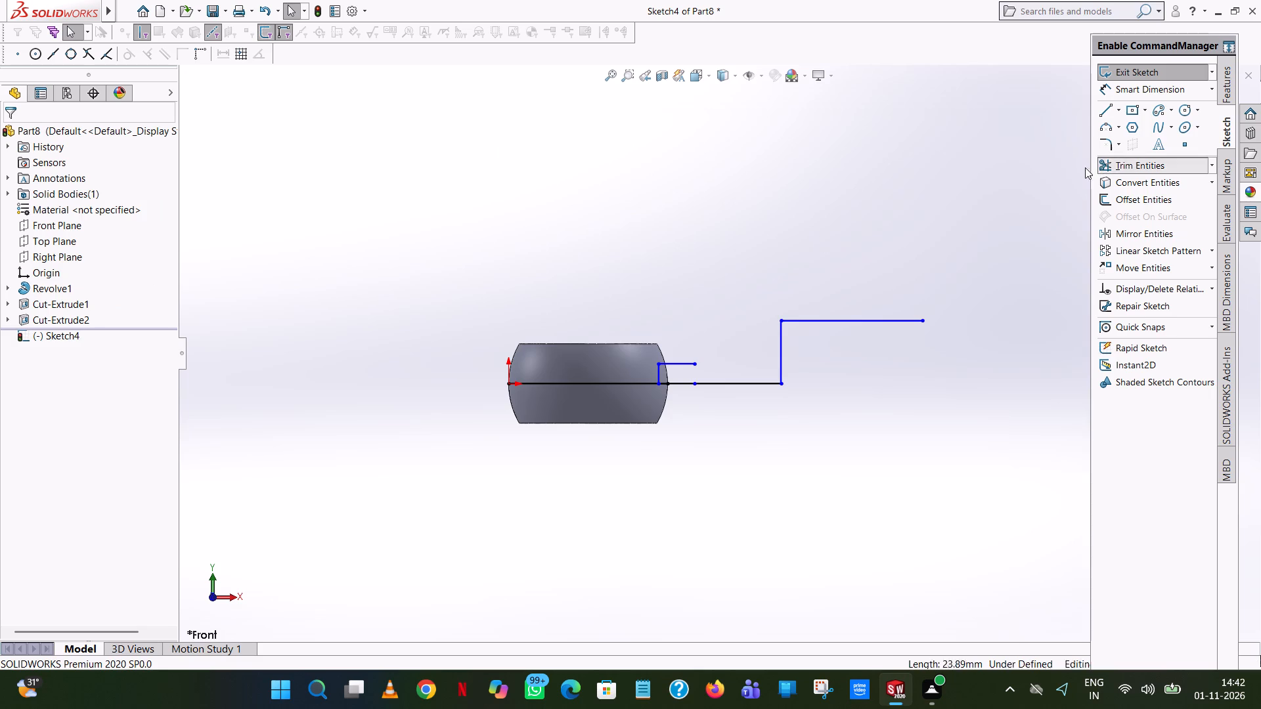
left_click(746, 382)
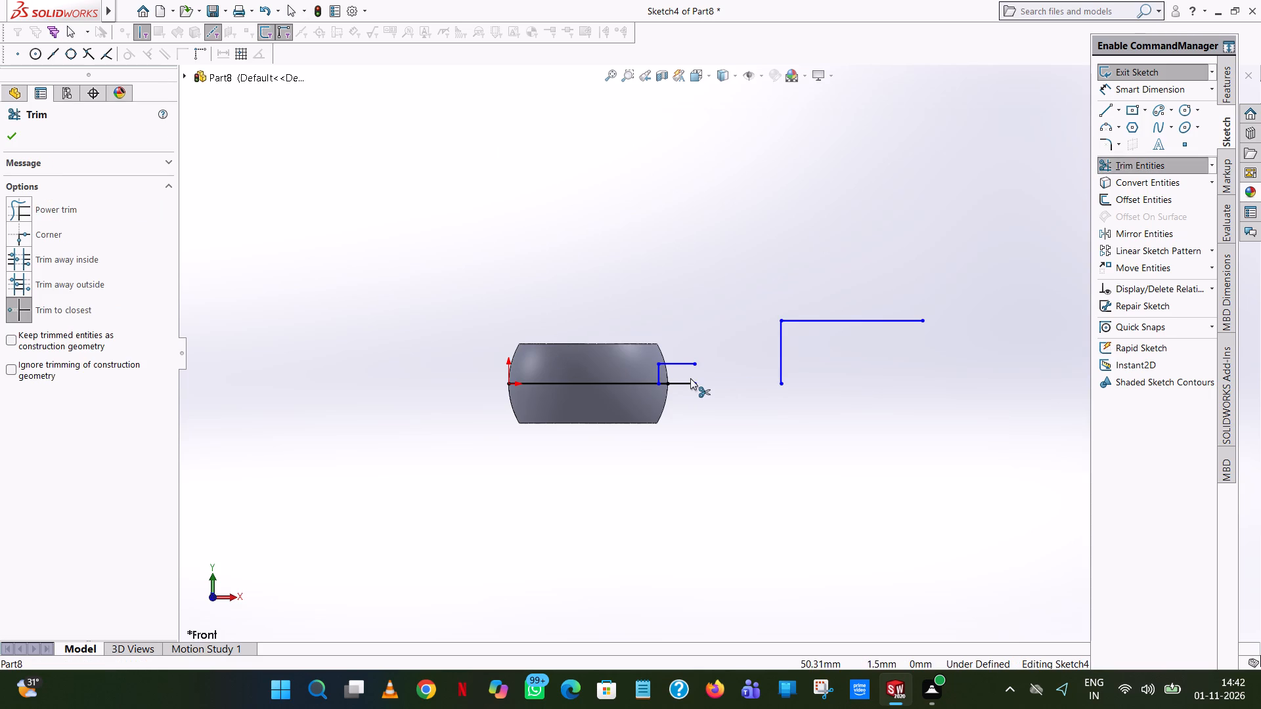
left_click(684, 381)
left_click(665, 385)
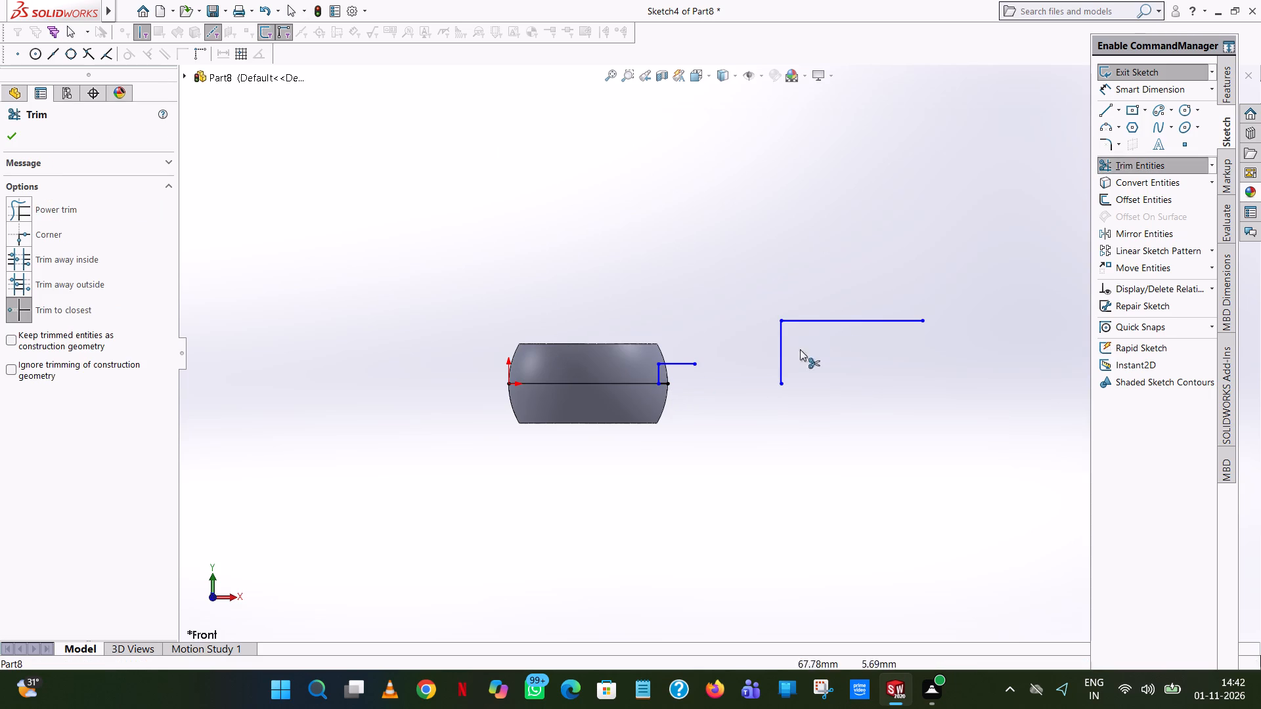
scroll(639, 391, "down", 9)
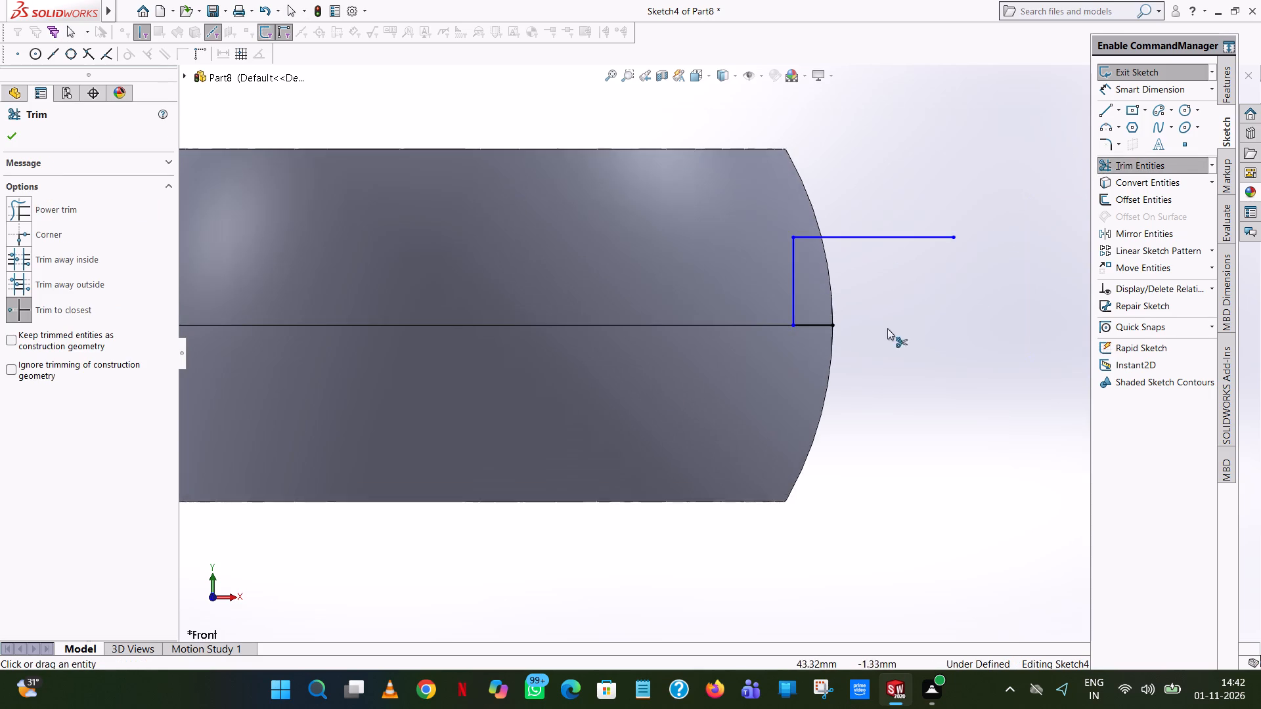
left_click(846, 311)
scroll(863, 310, "up", 8)
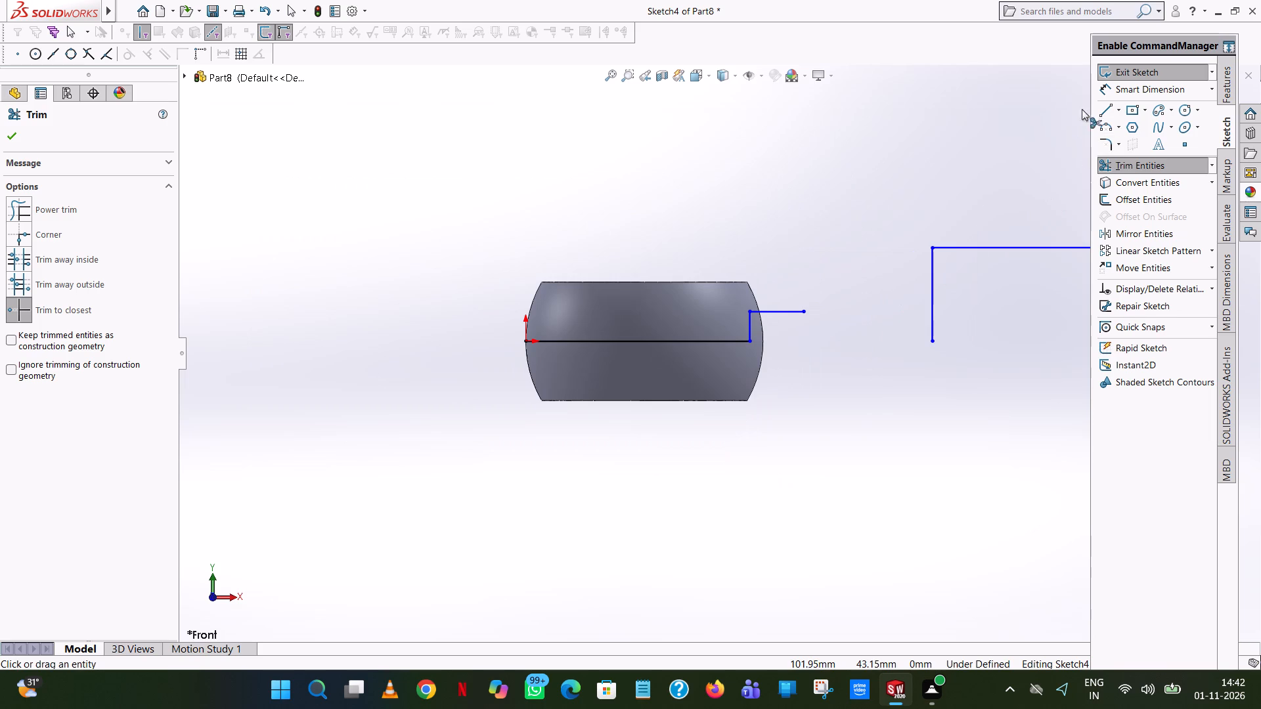
Sketch one horizontal line about 34 mm long joining the lower ends of the short and tall vertical lines.
left_click(1095, 108)
left_click(1106, 111)
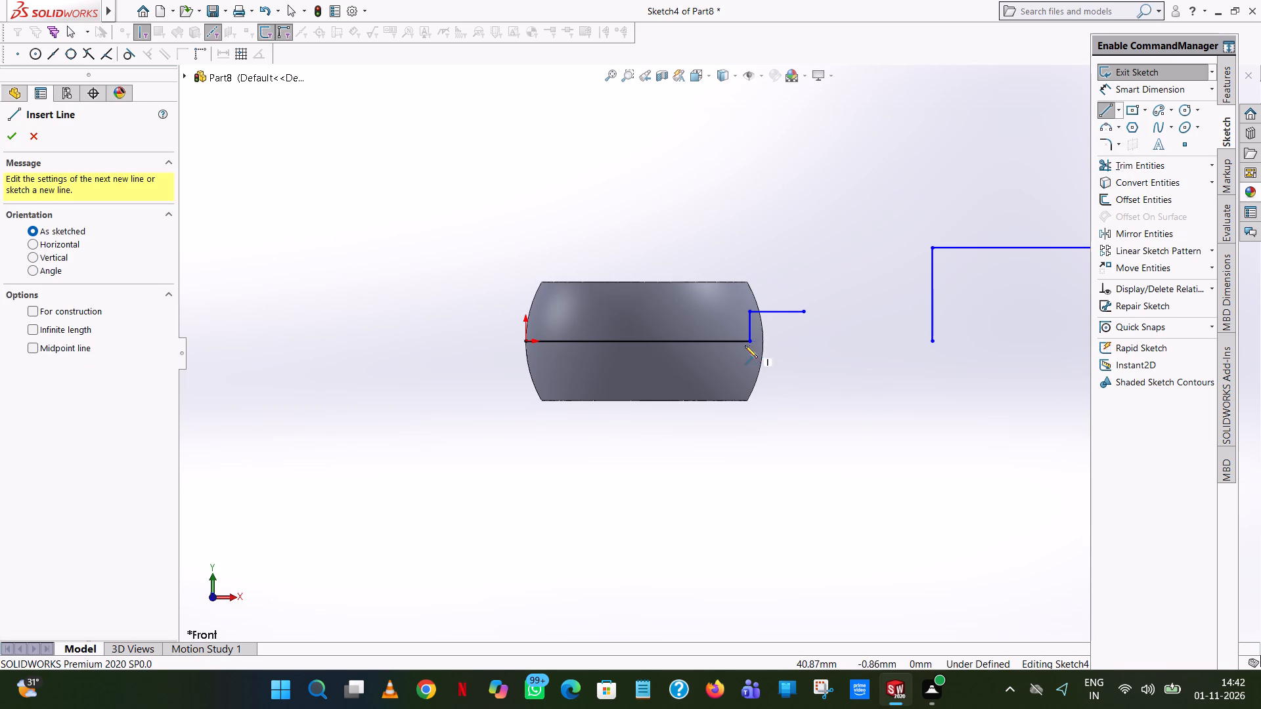
left_click(749, 341)
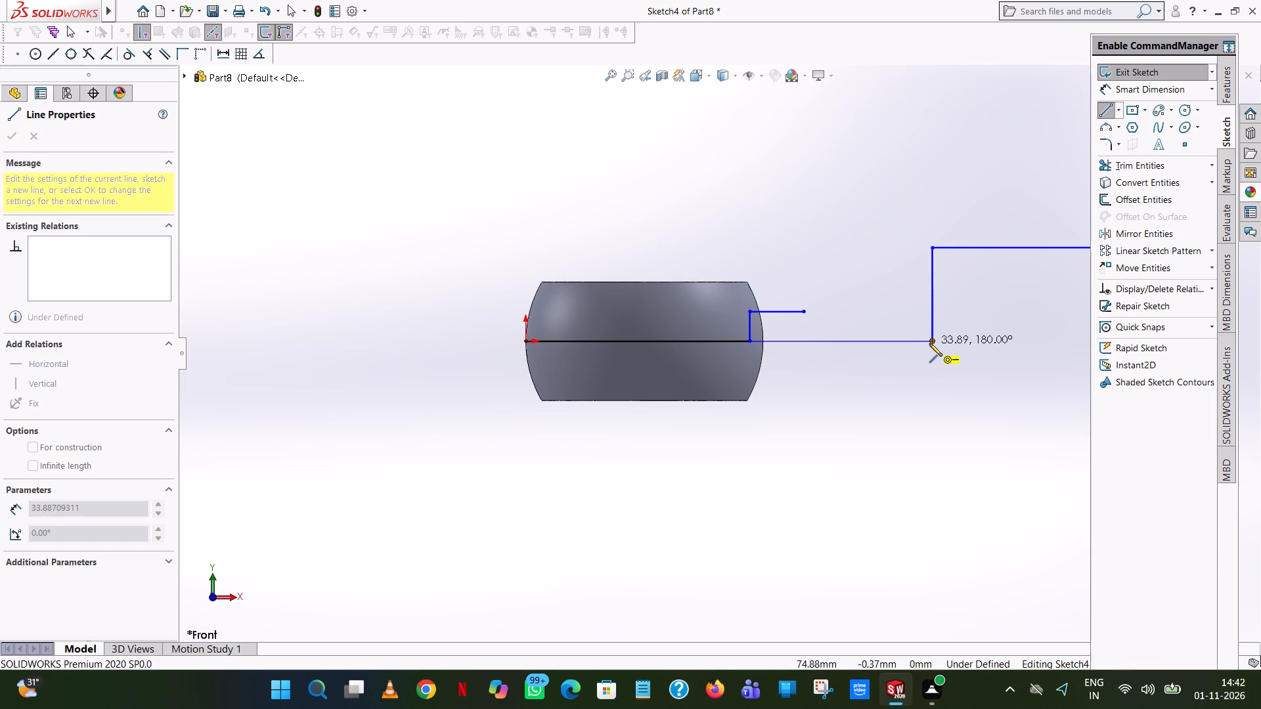
left_click(931, 343)
right_click(931, 343)
left_click(980, 353)
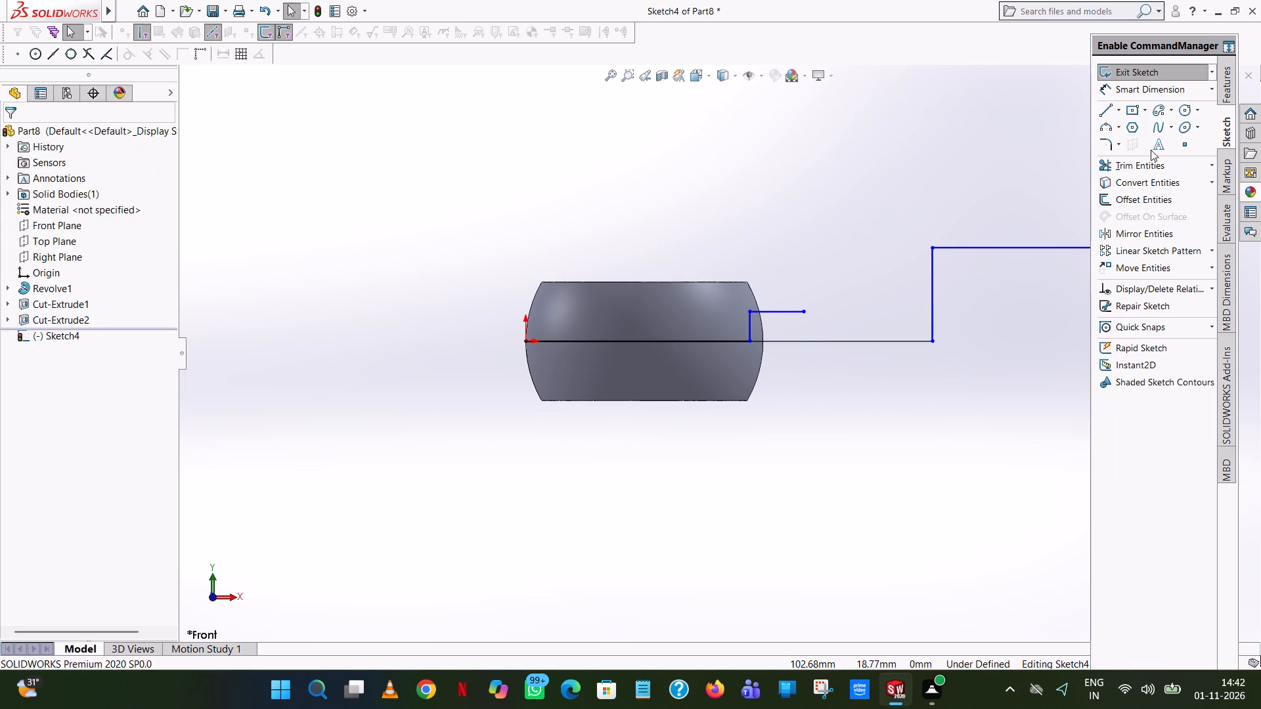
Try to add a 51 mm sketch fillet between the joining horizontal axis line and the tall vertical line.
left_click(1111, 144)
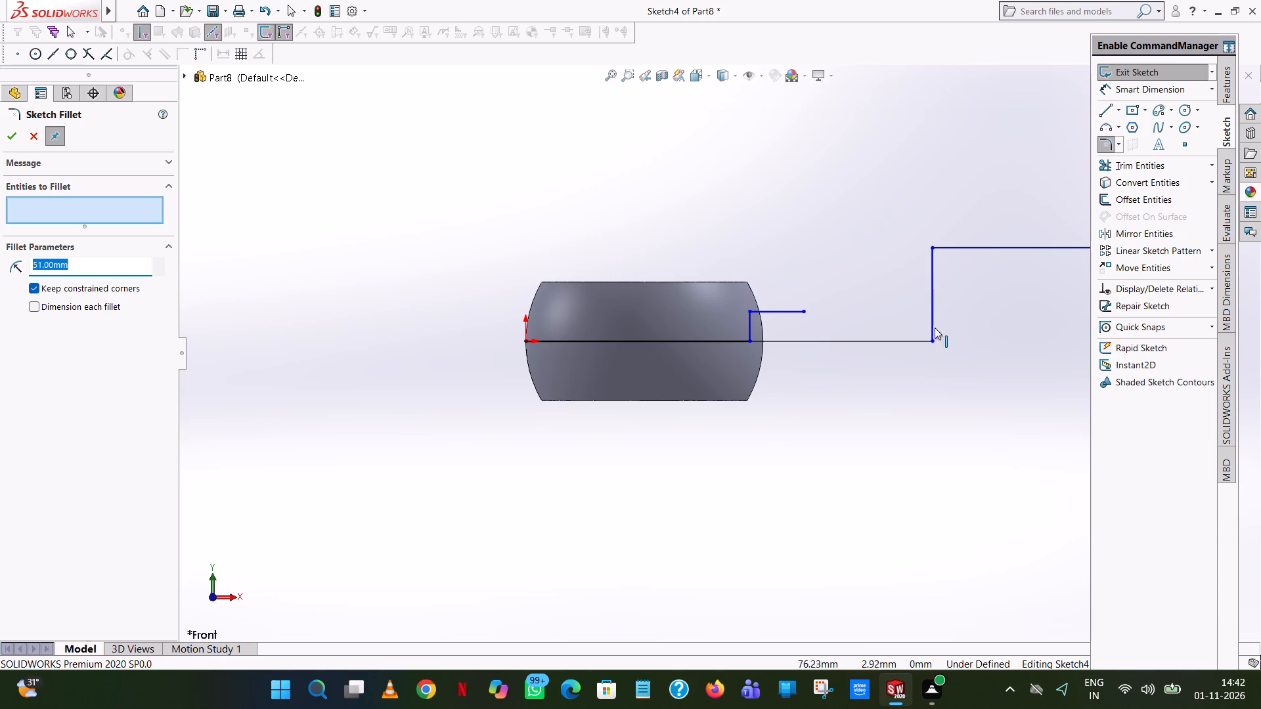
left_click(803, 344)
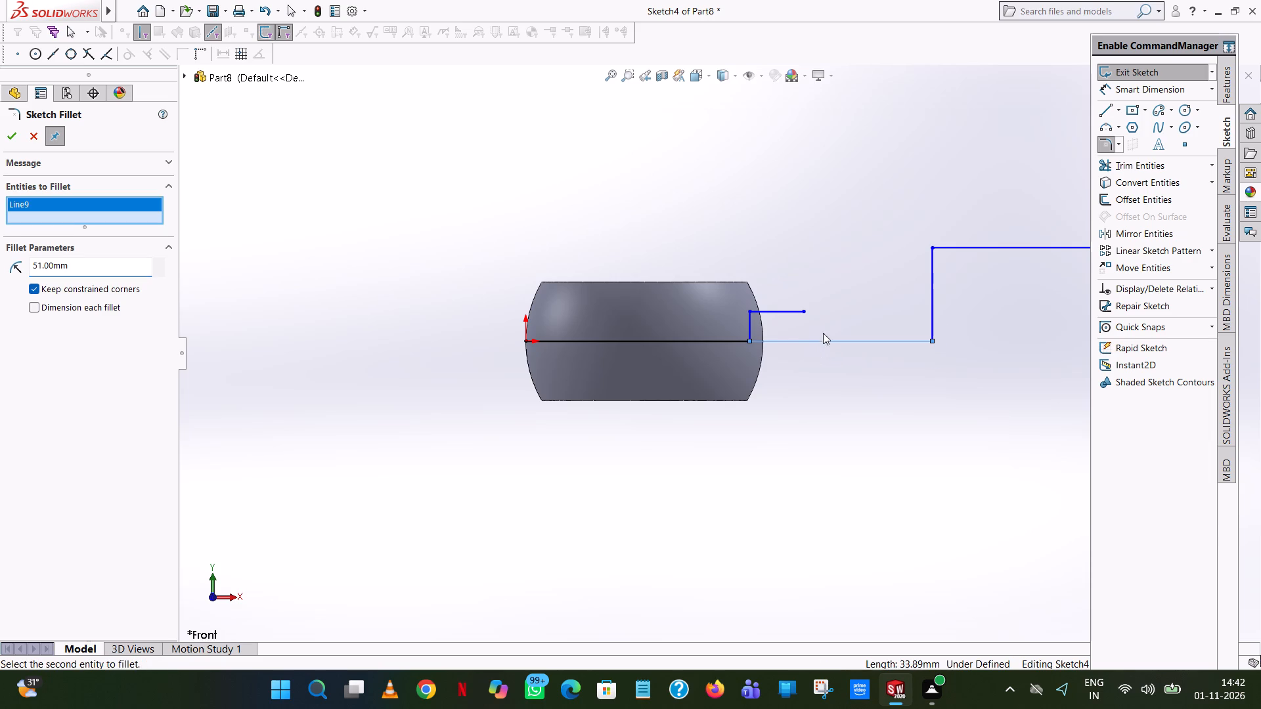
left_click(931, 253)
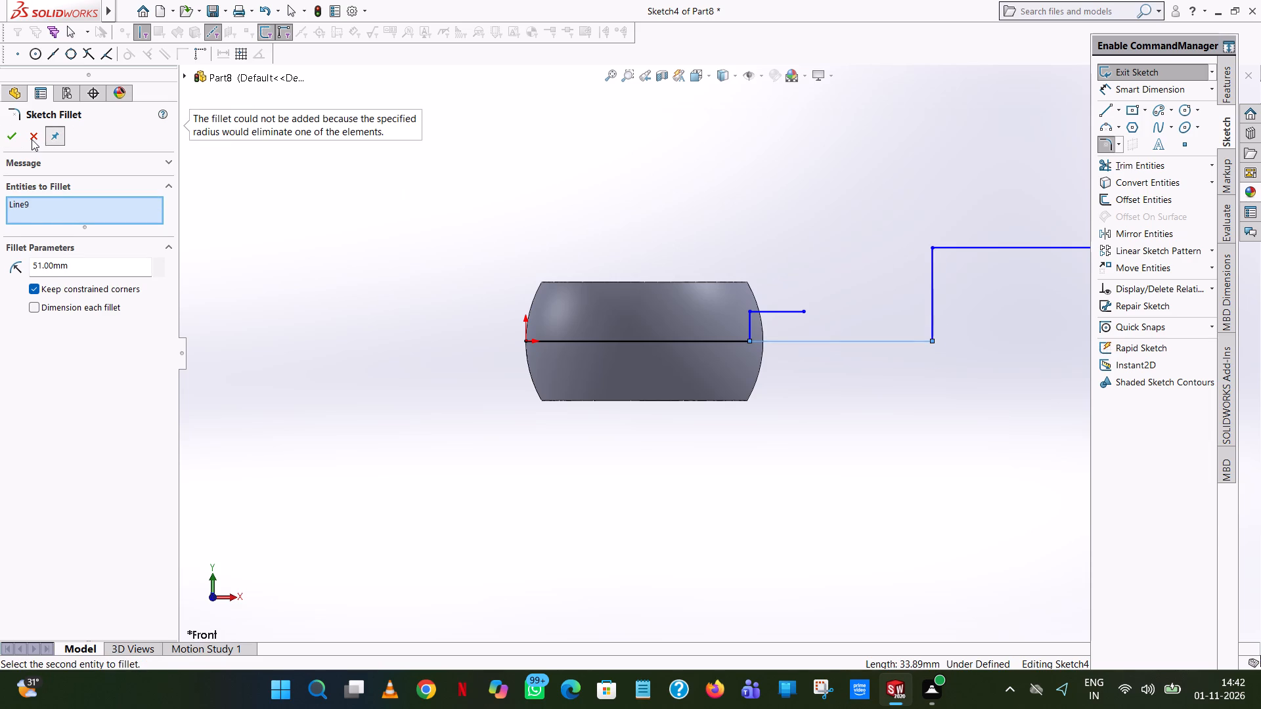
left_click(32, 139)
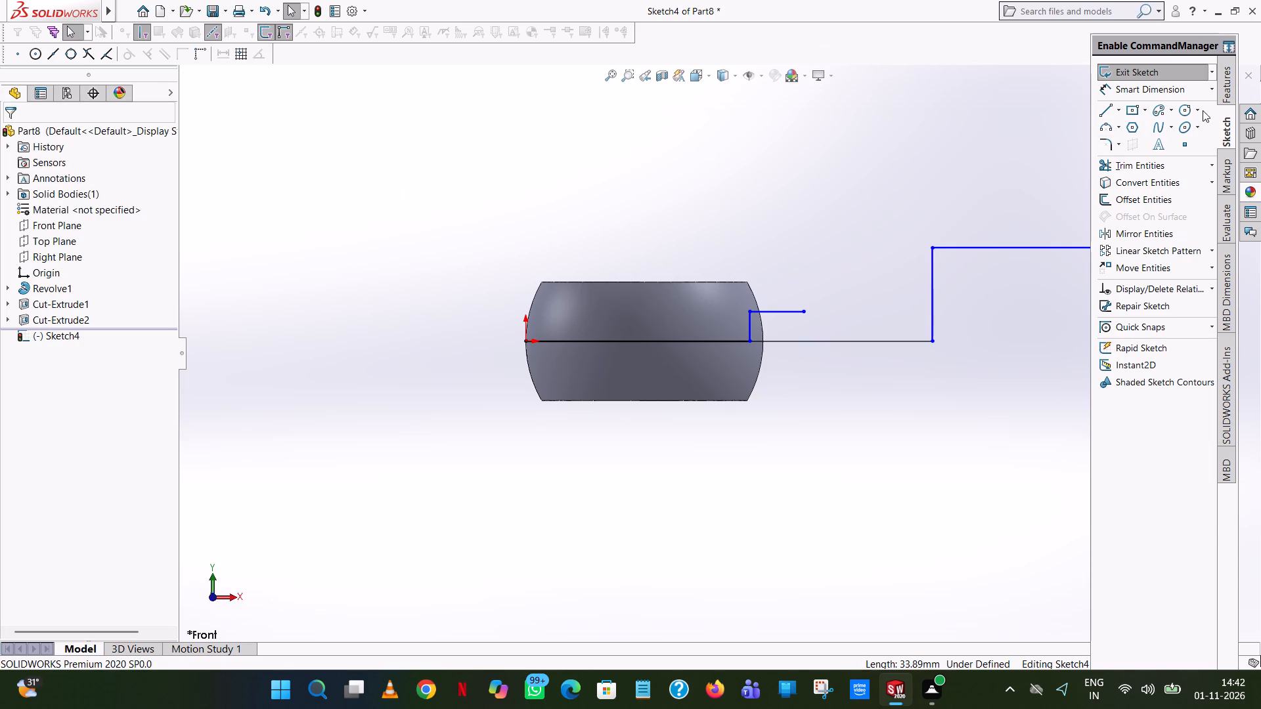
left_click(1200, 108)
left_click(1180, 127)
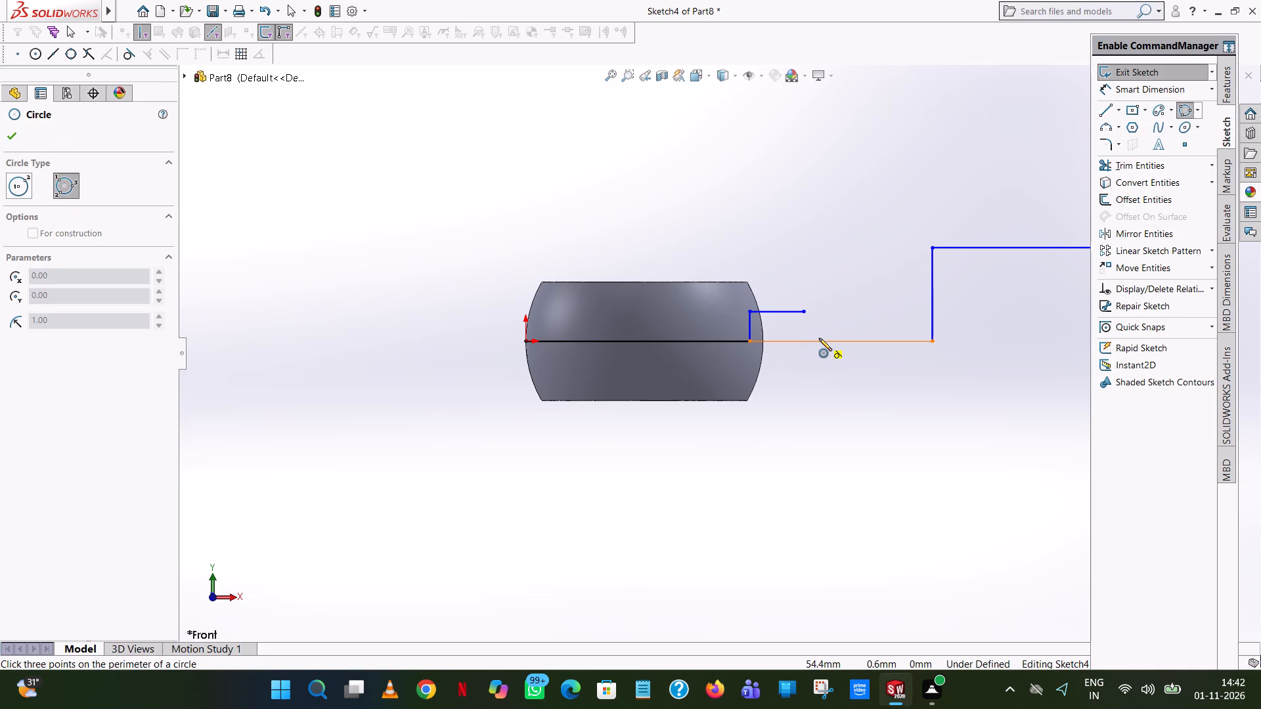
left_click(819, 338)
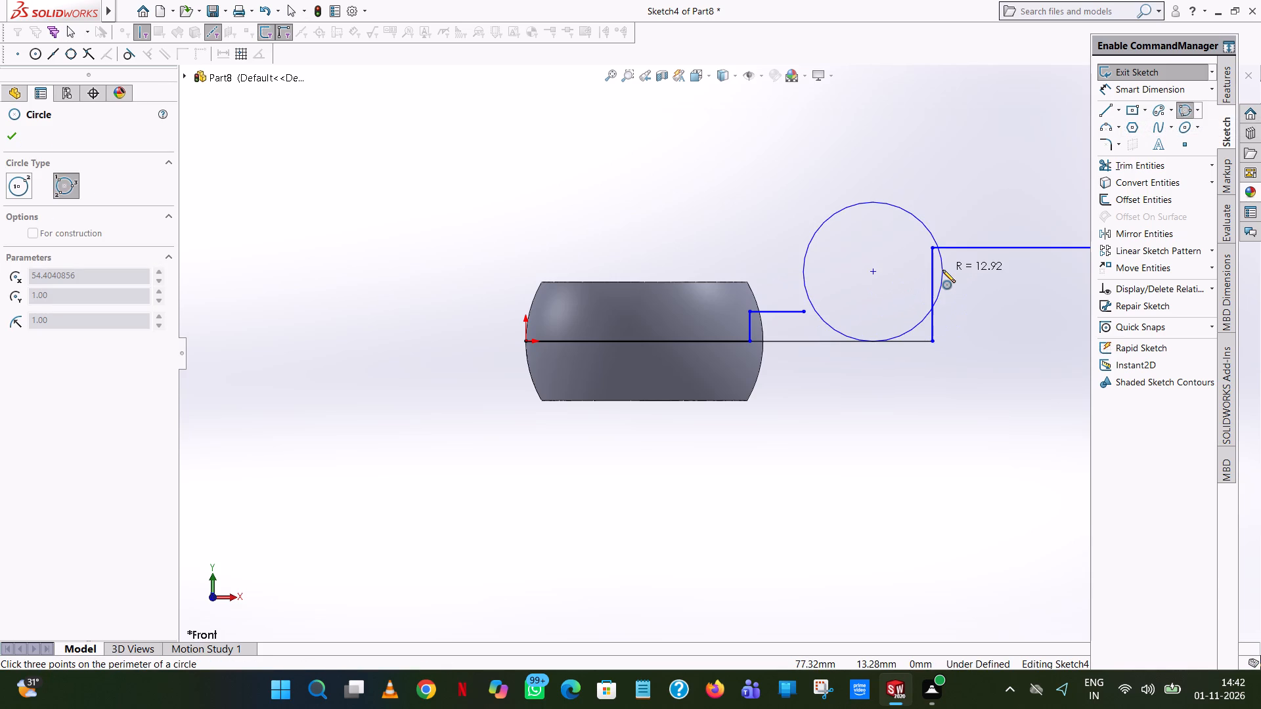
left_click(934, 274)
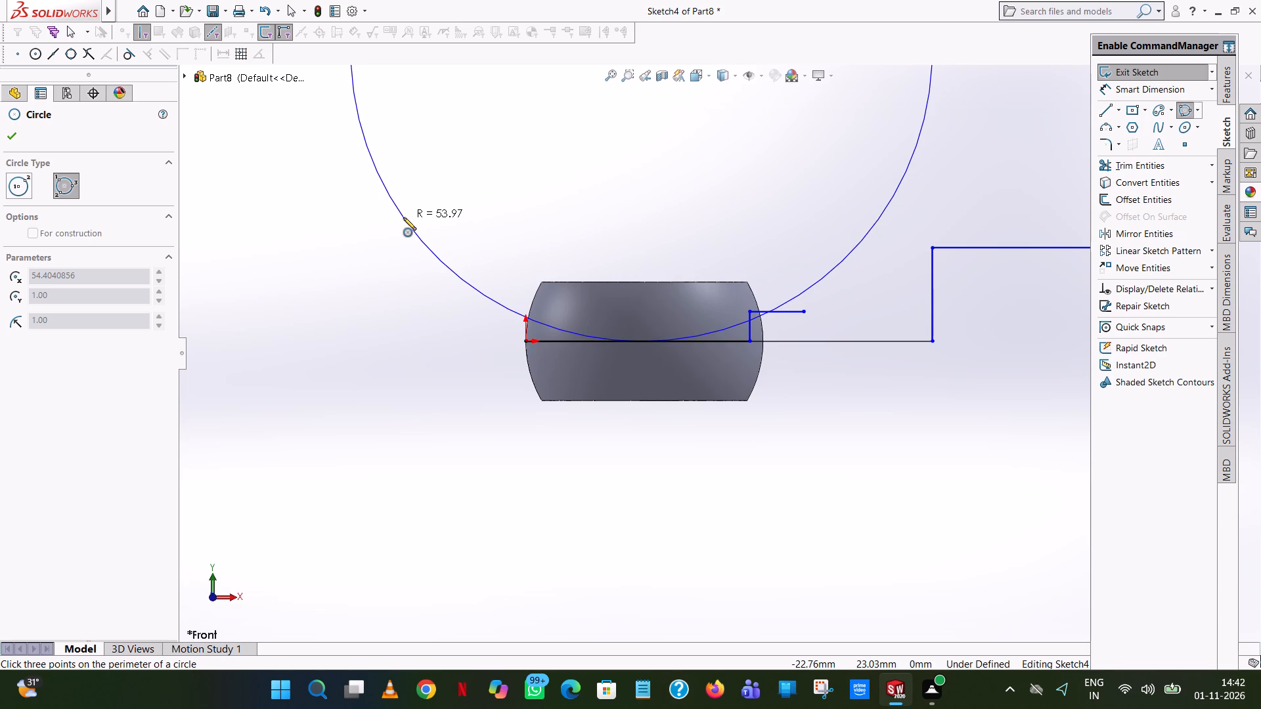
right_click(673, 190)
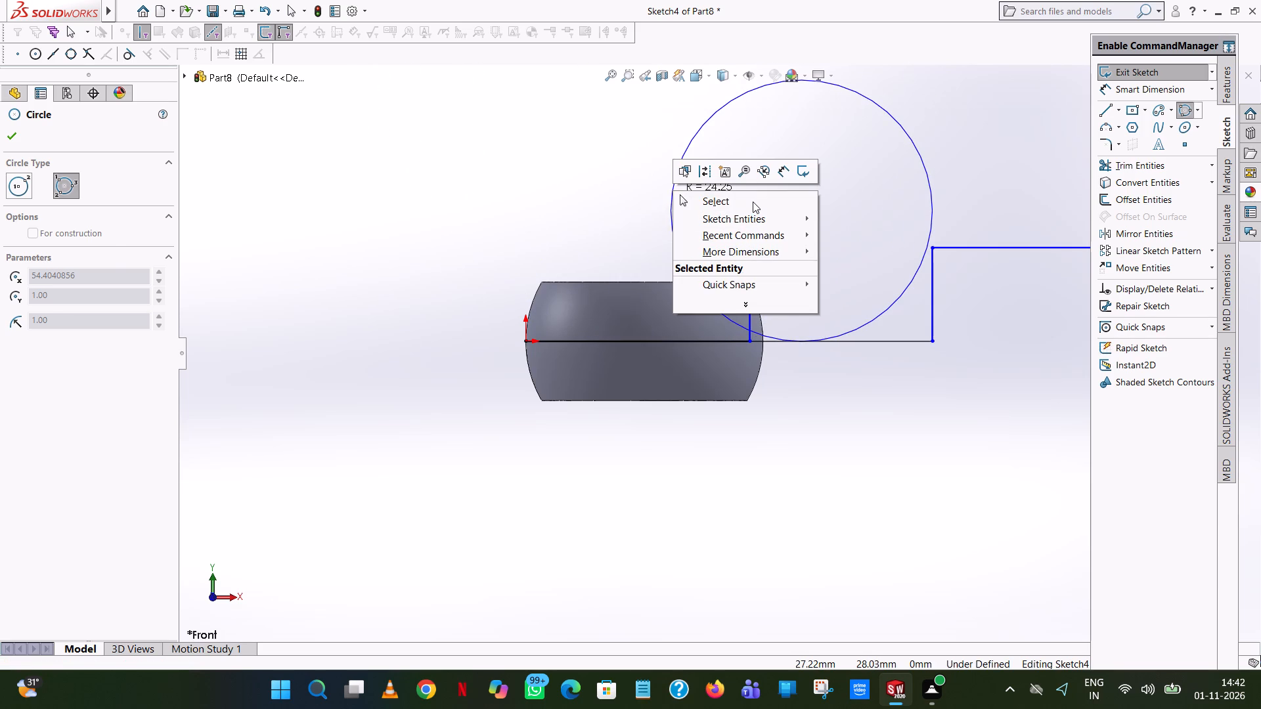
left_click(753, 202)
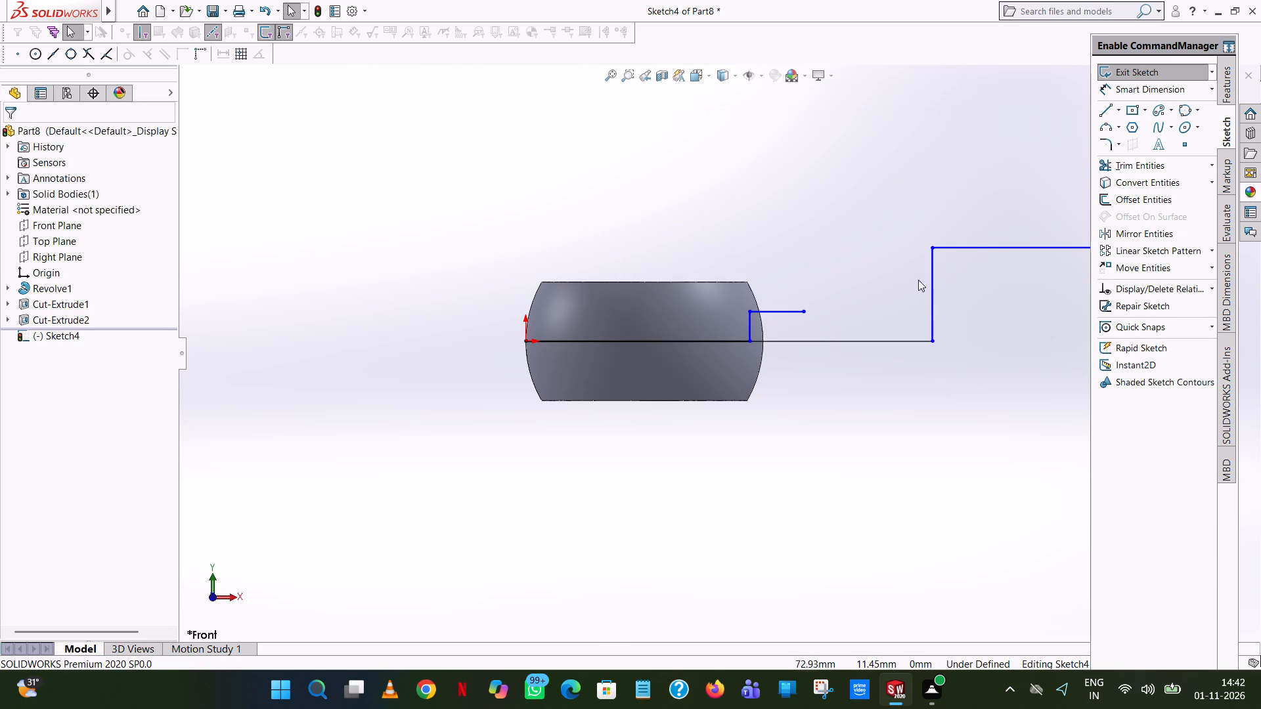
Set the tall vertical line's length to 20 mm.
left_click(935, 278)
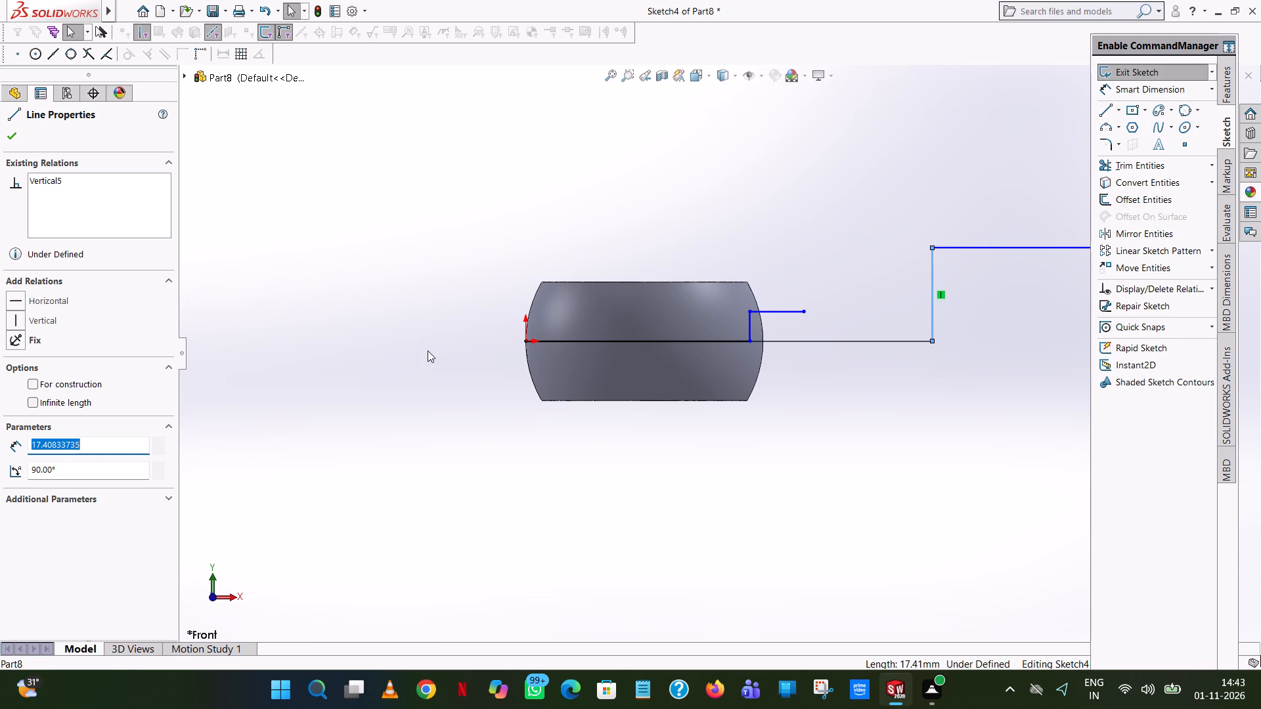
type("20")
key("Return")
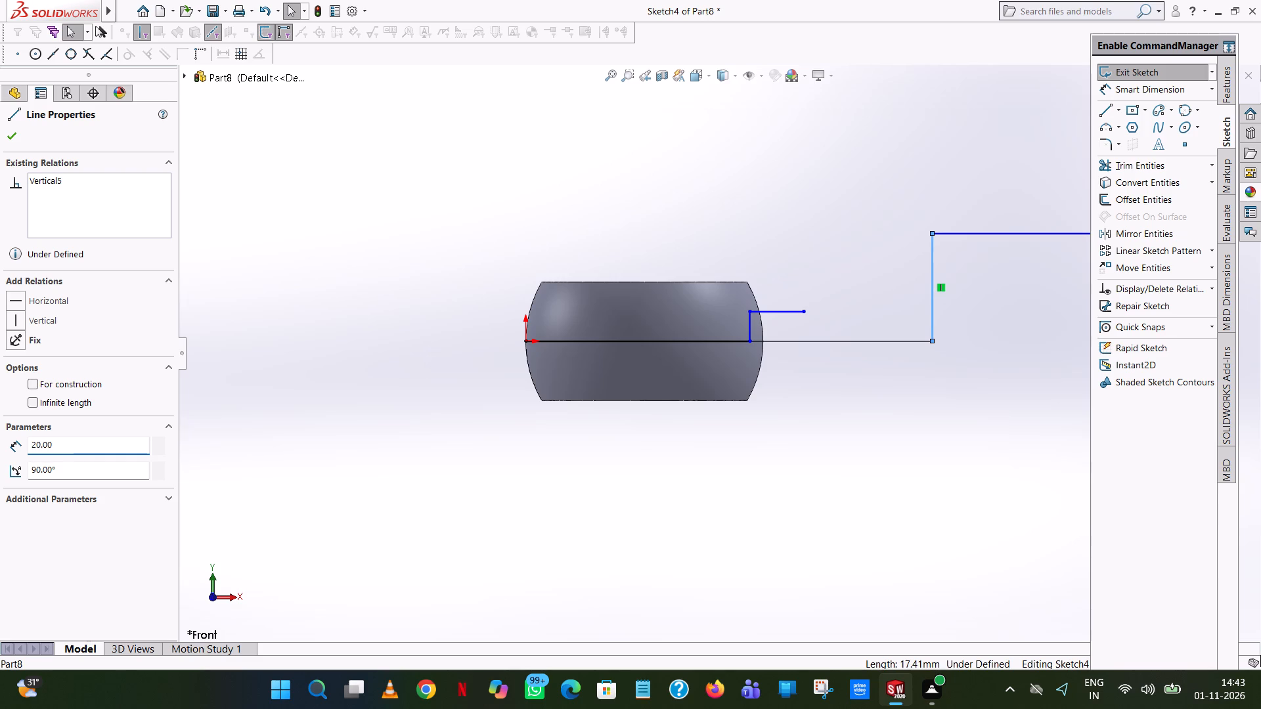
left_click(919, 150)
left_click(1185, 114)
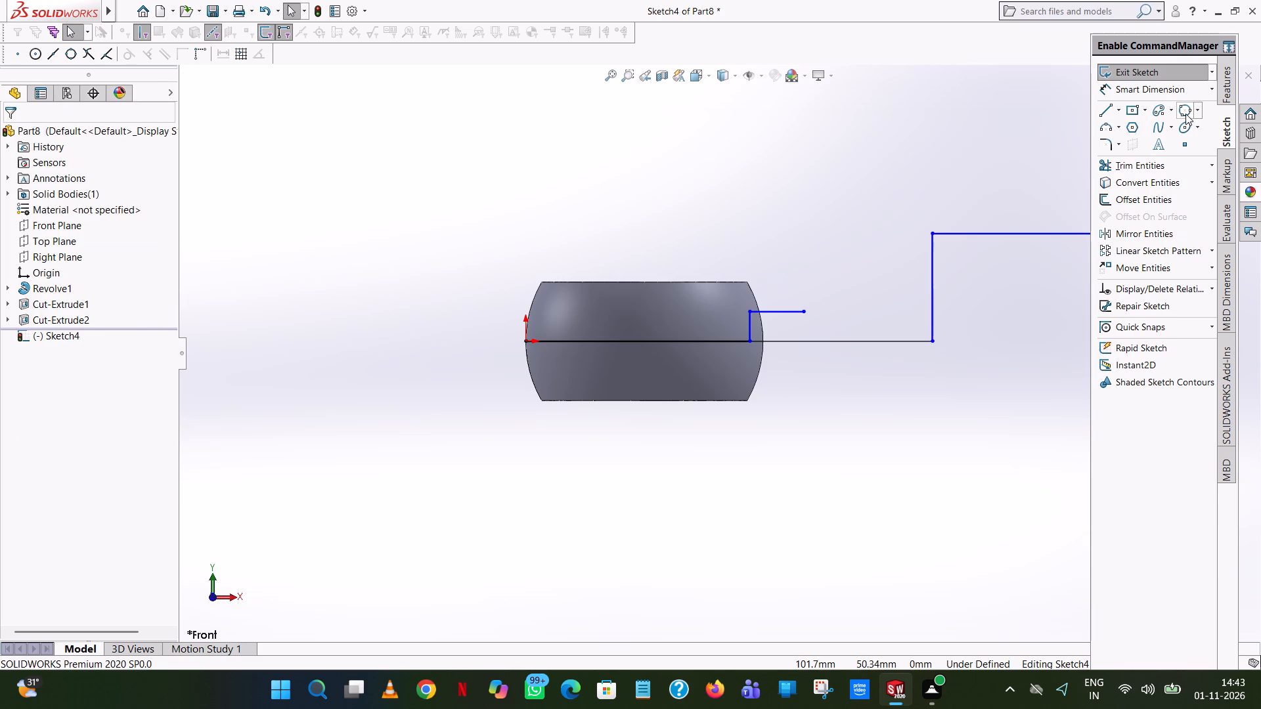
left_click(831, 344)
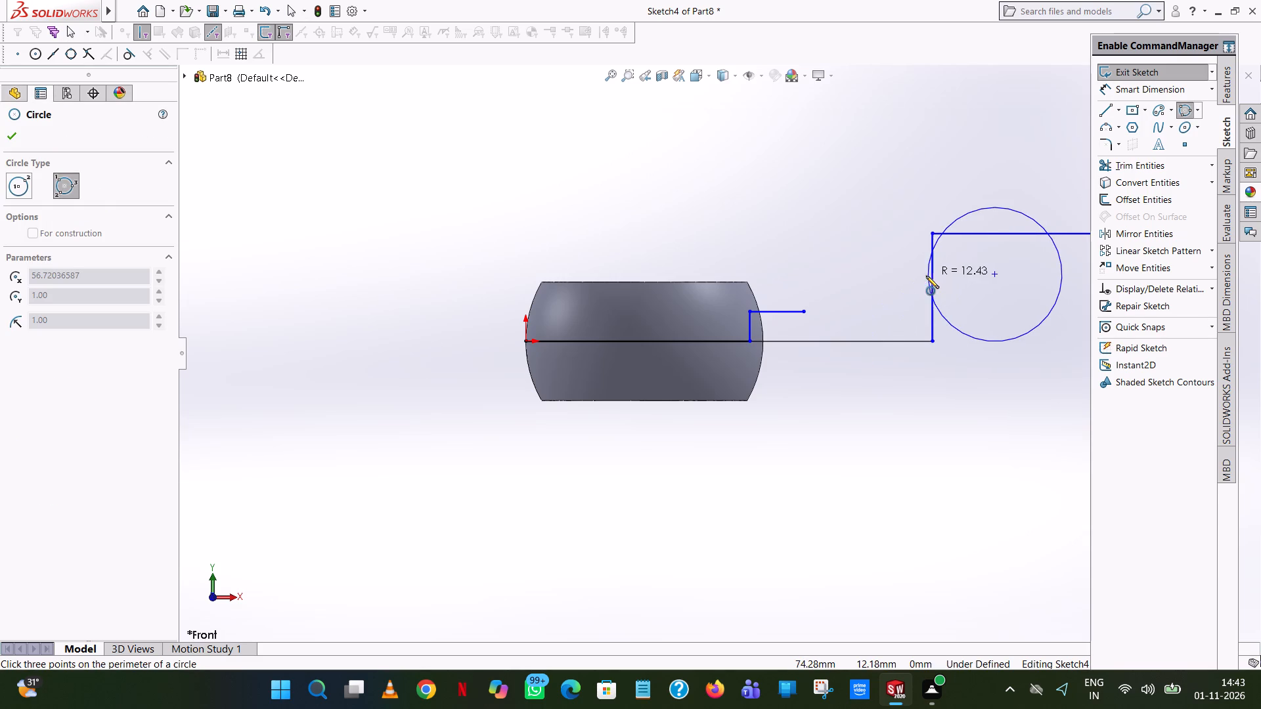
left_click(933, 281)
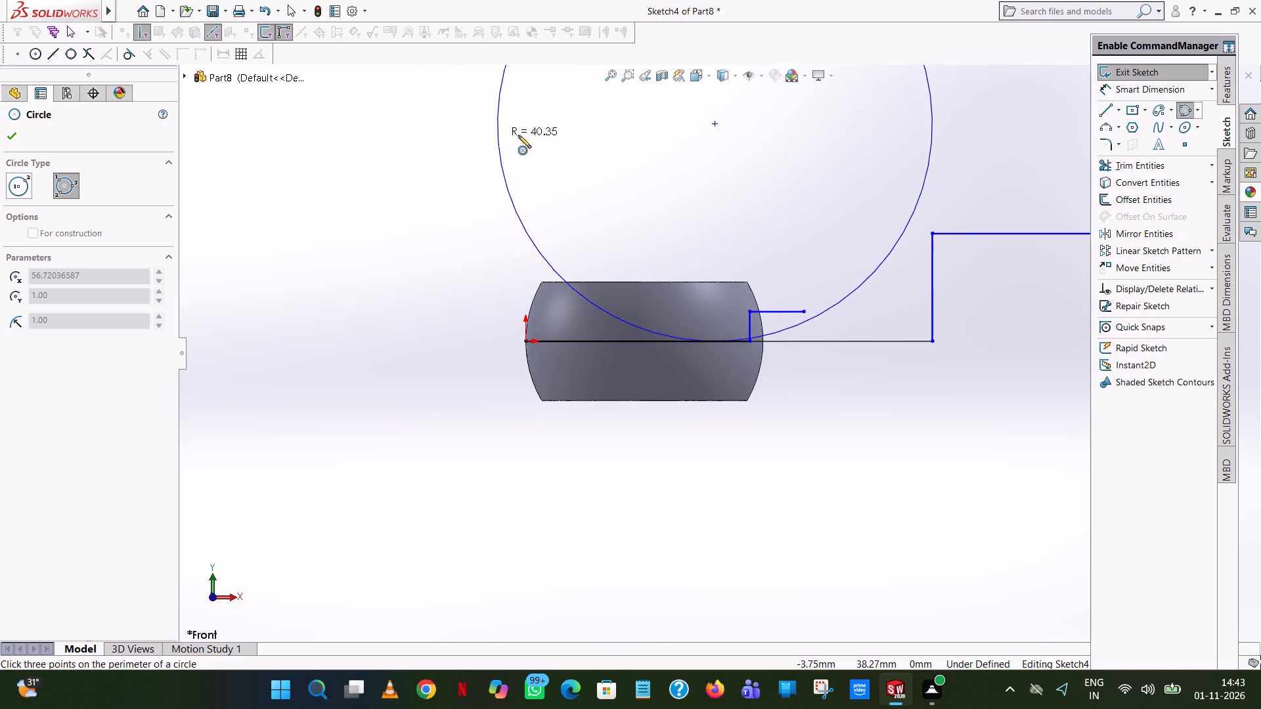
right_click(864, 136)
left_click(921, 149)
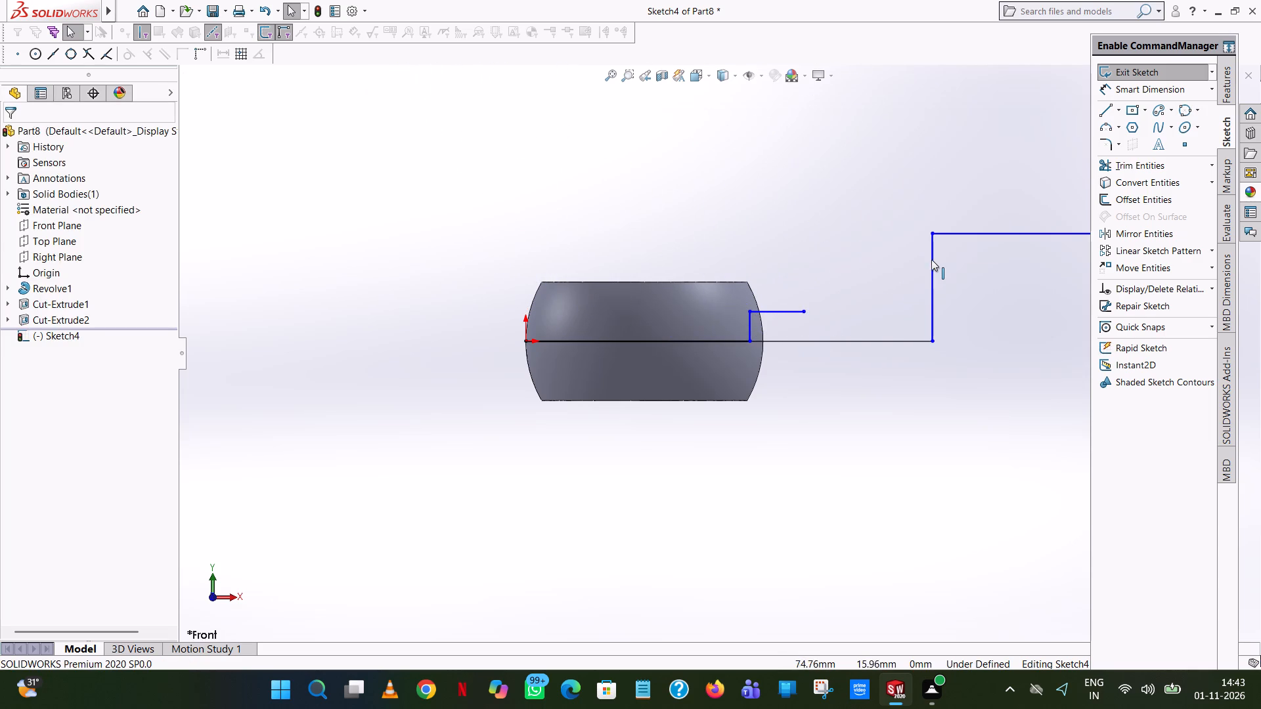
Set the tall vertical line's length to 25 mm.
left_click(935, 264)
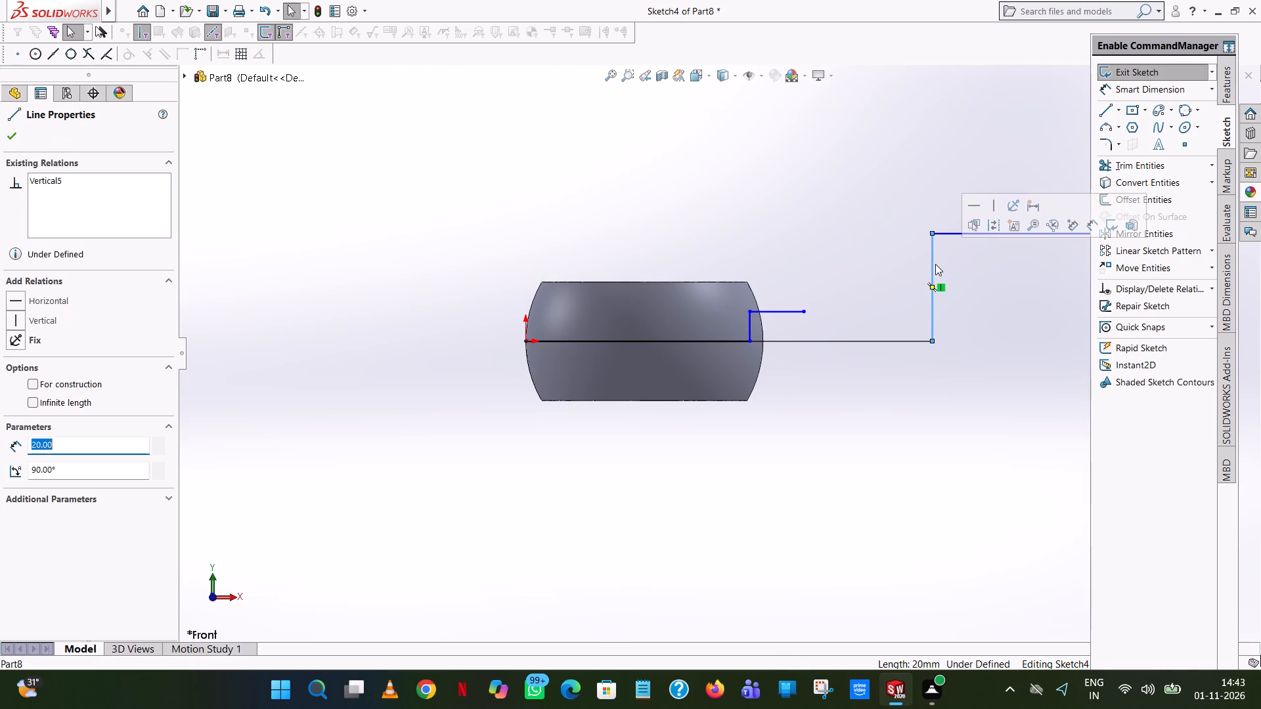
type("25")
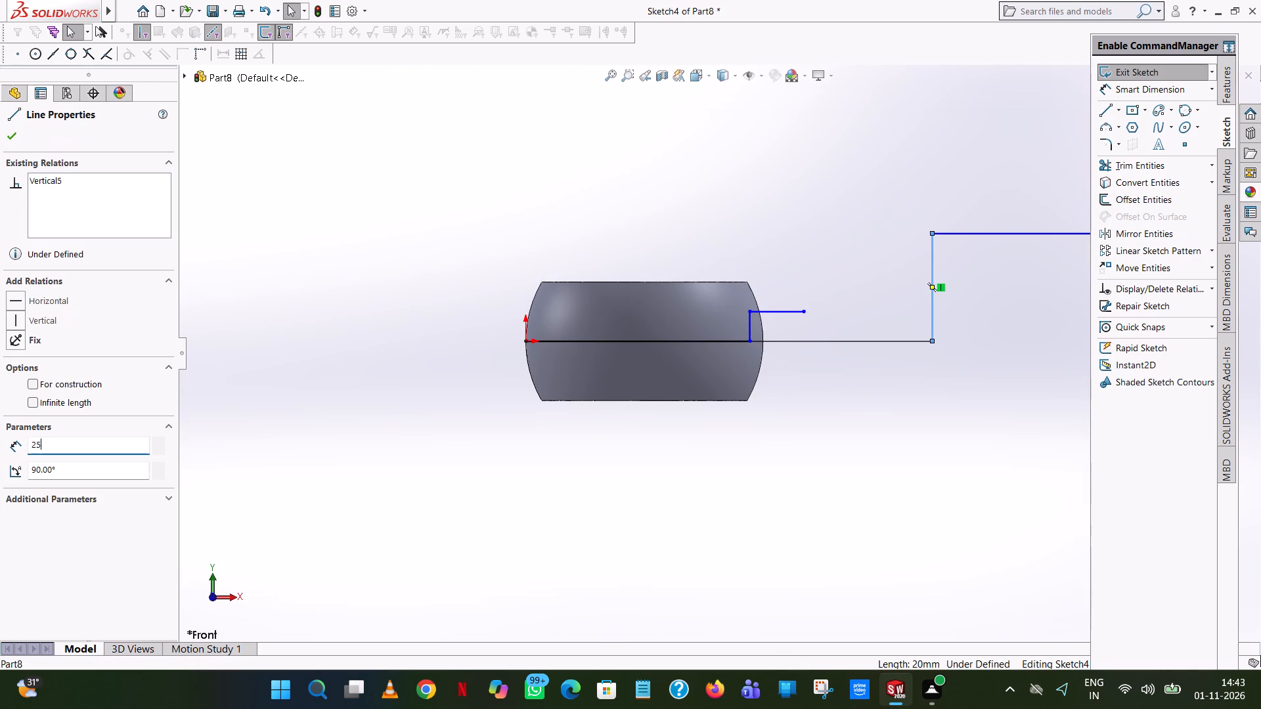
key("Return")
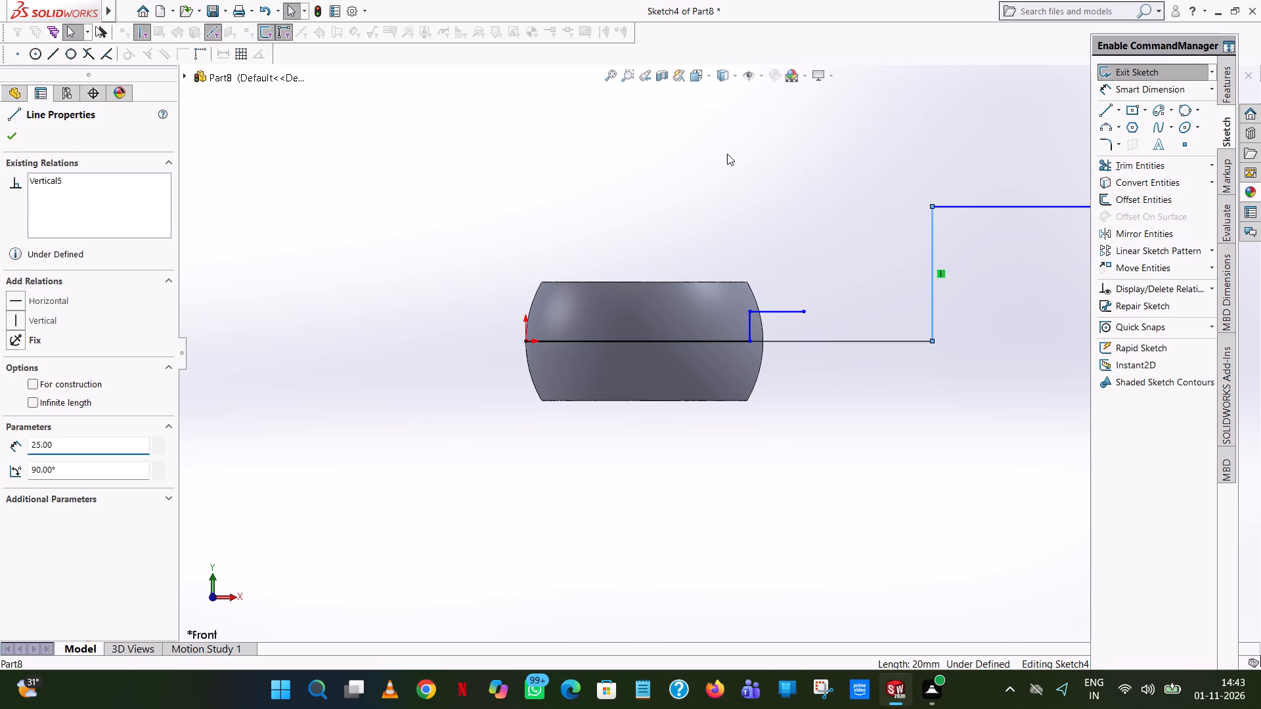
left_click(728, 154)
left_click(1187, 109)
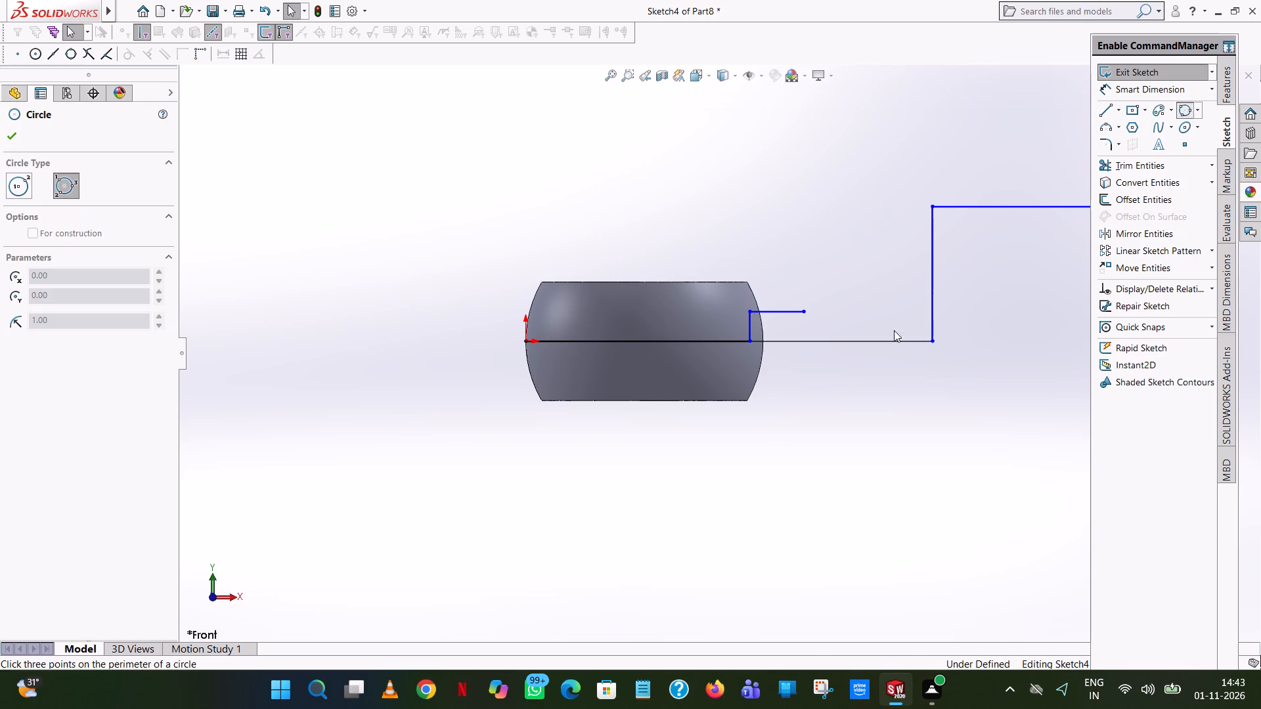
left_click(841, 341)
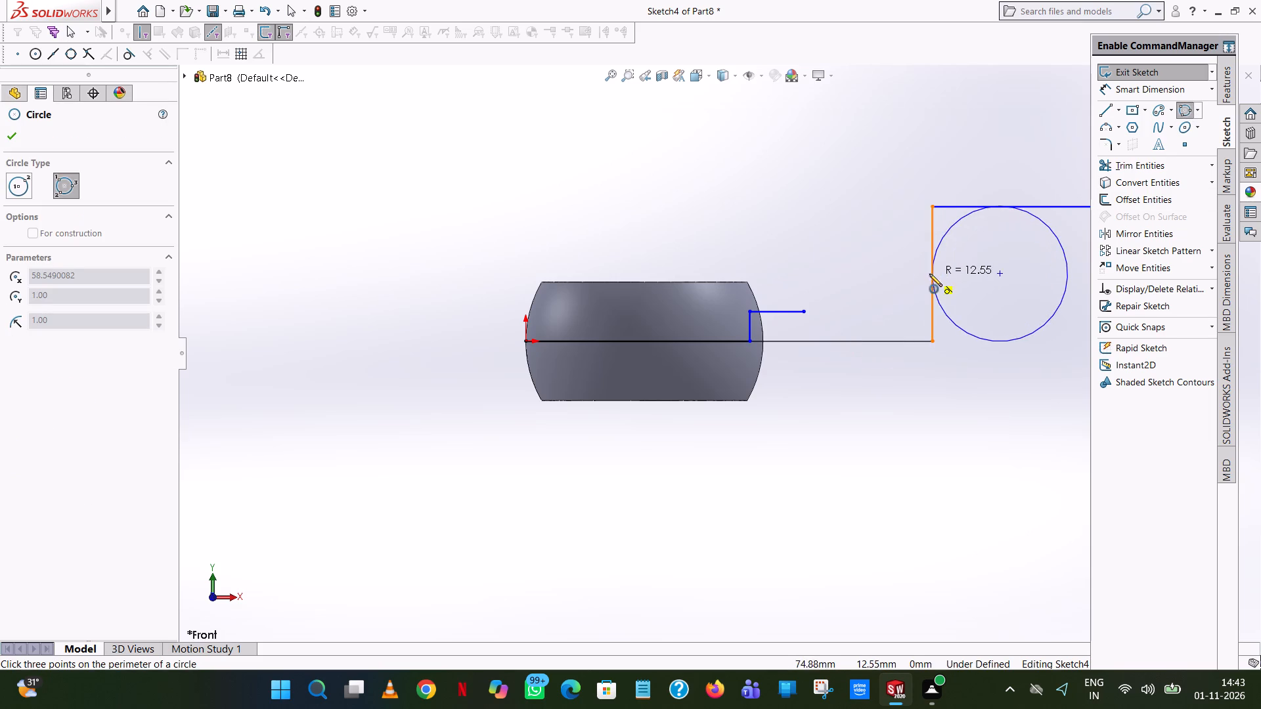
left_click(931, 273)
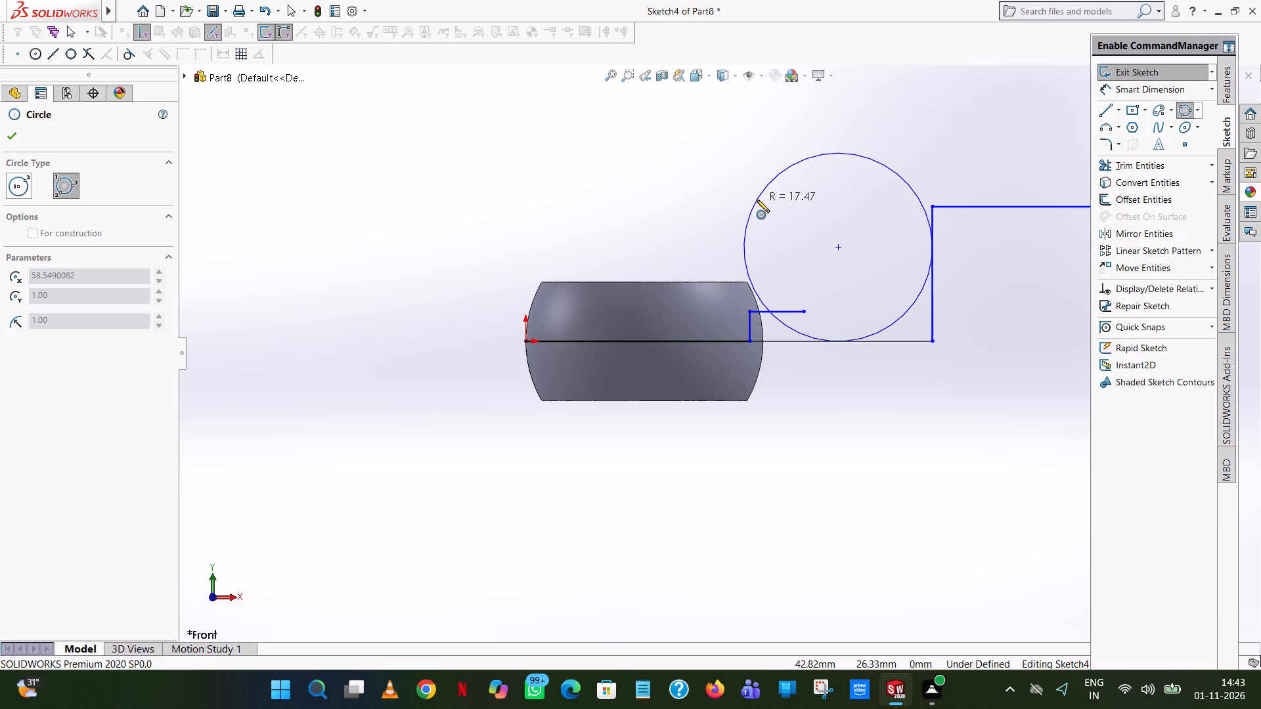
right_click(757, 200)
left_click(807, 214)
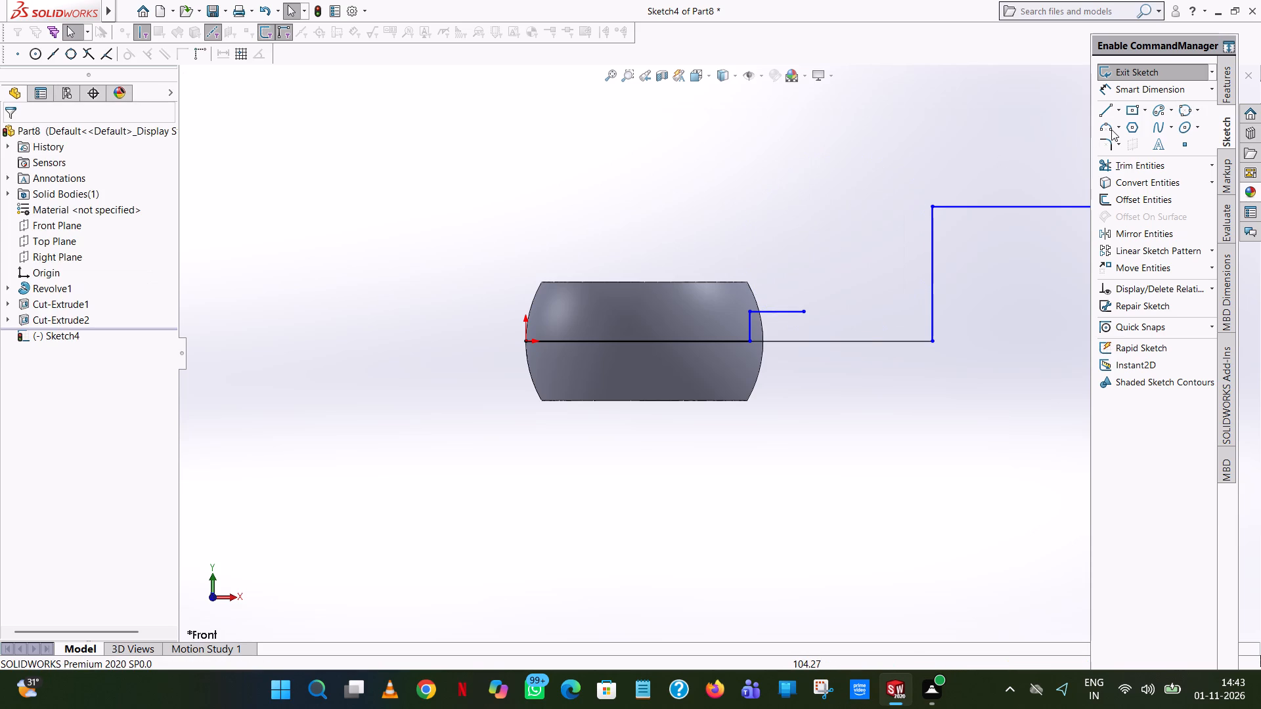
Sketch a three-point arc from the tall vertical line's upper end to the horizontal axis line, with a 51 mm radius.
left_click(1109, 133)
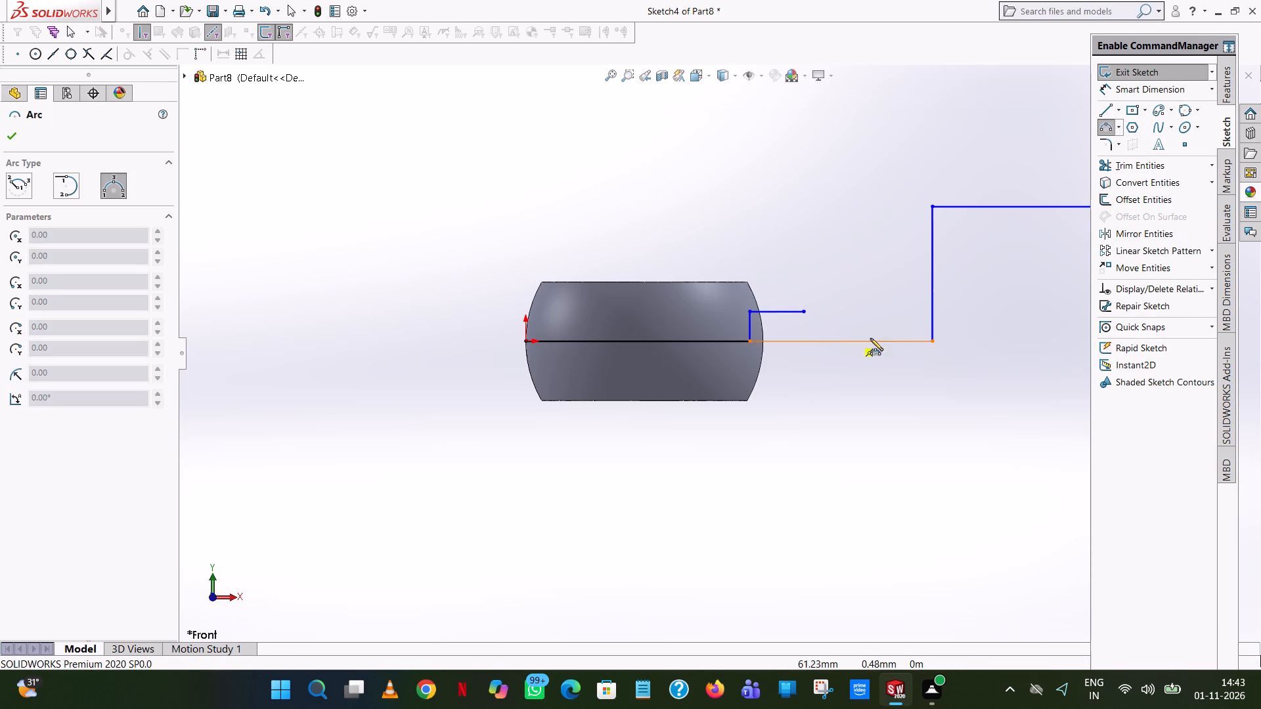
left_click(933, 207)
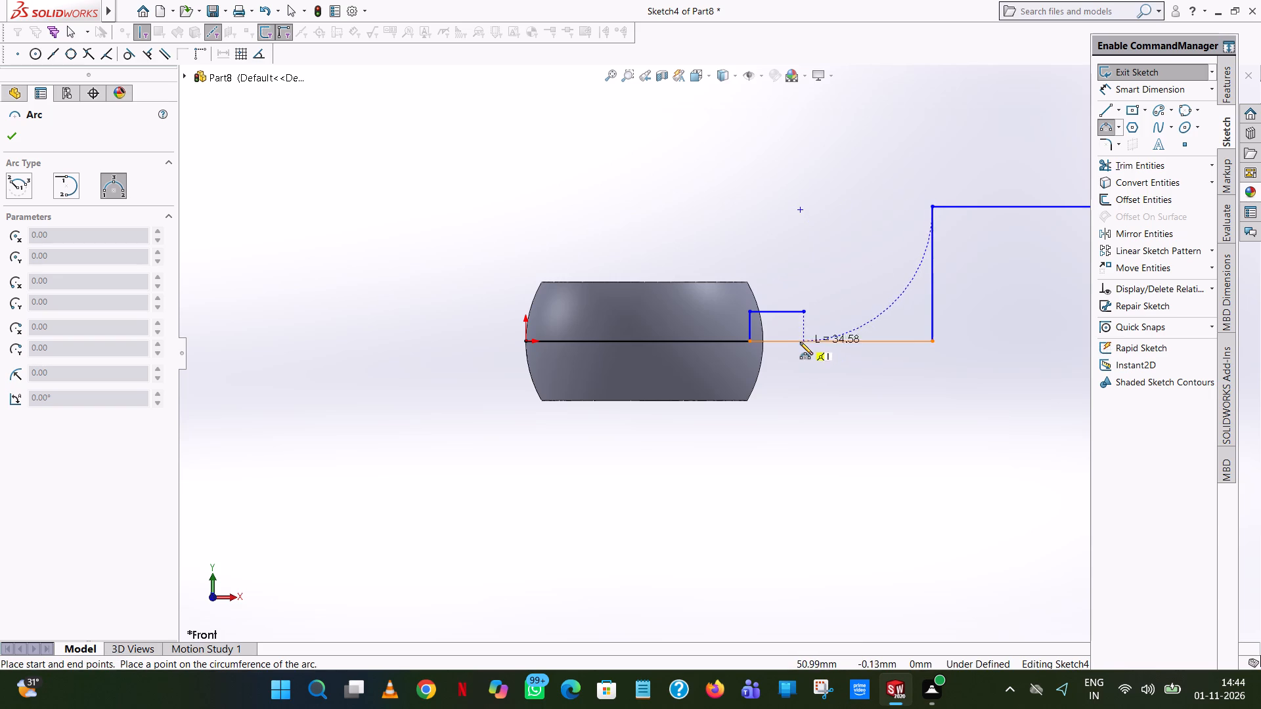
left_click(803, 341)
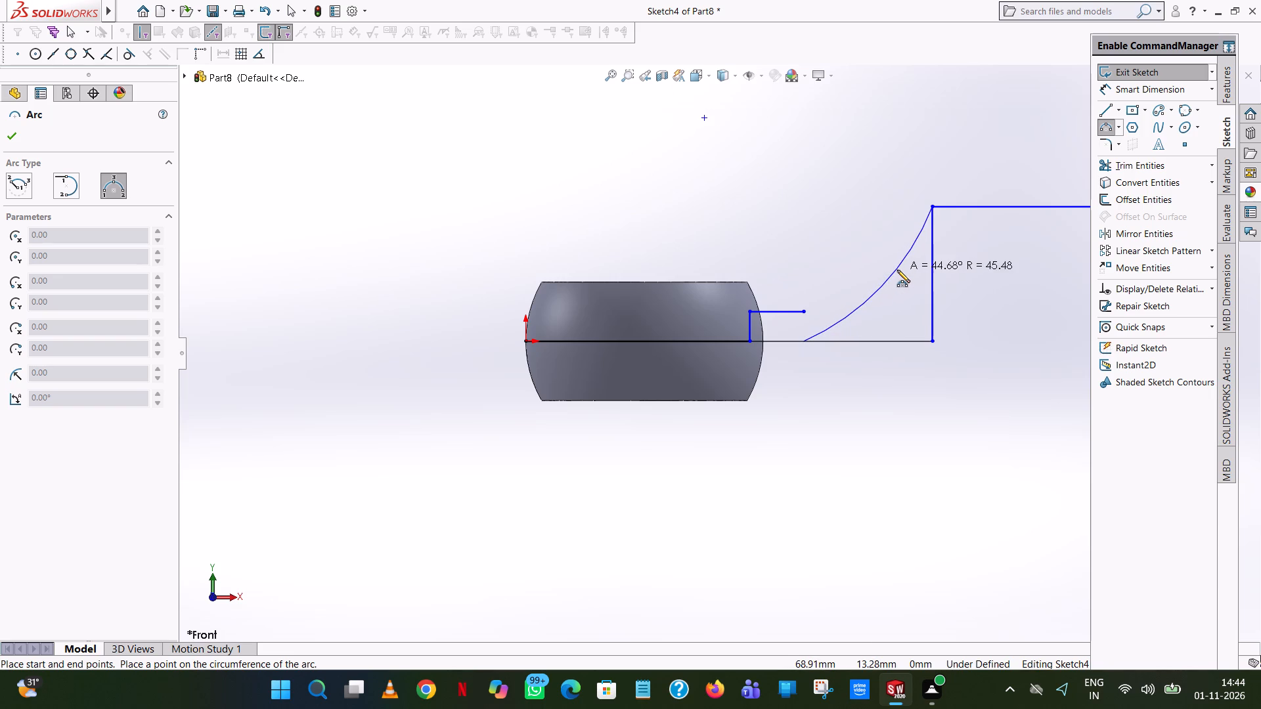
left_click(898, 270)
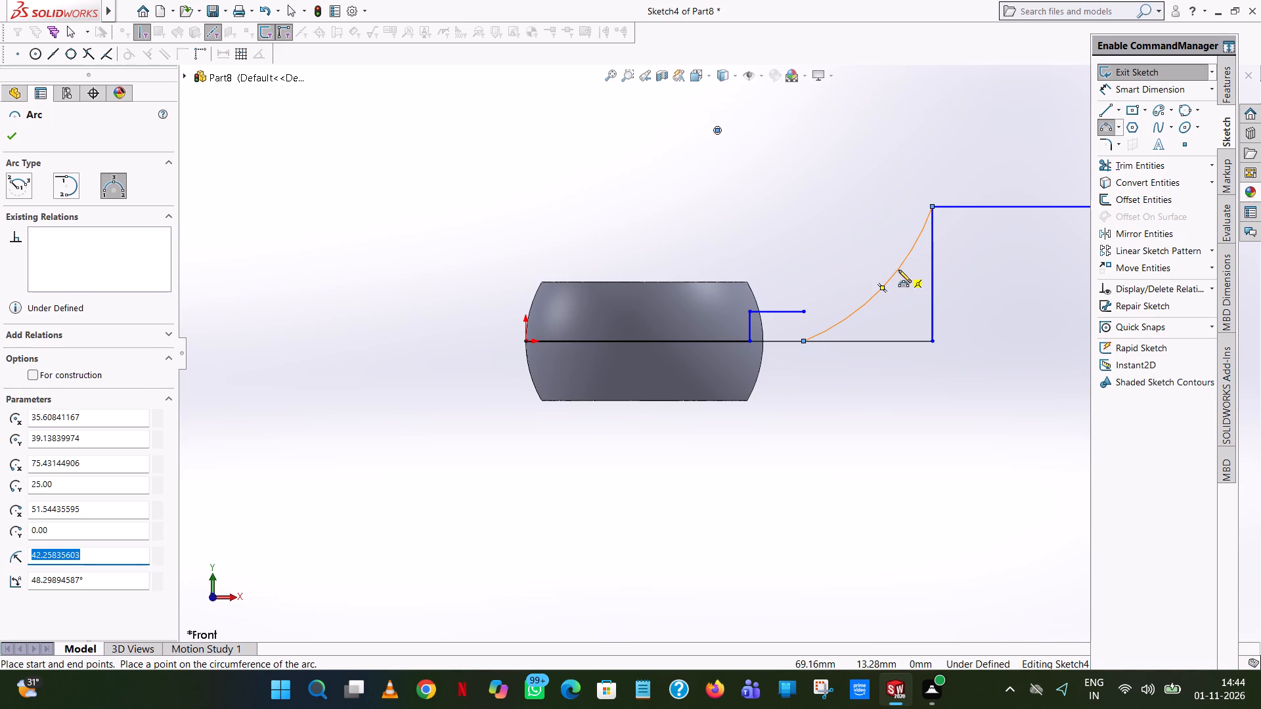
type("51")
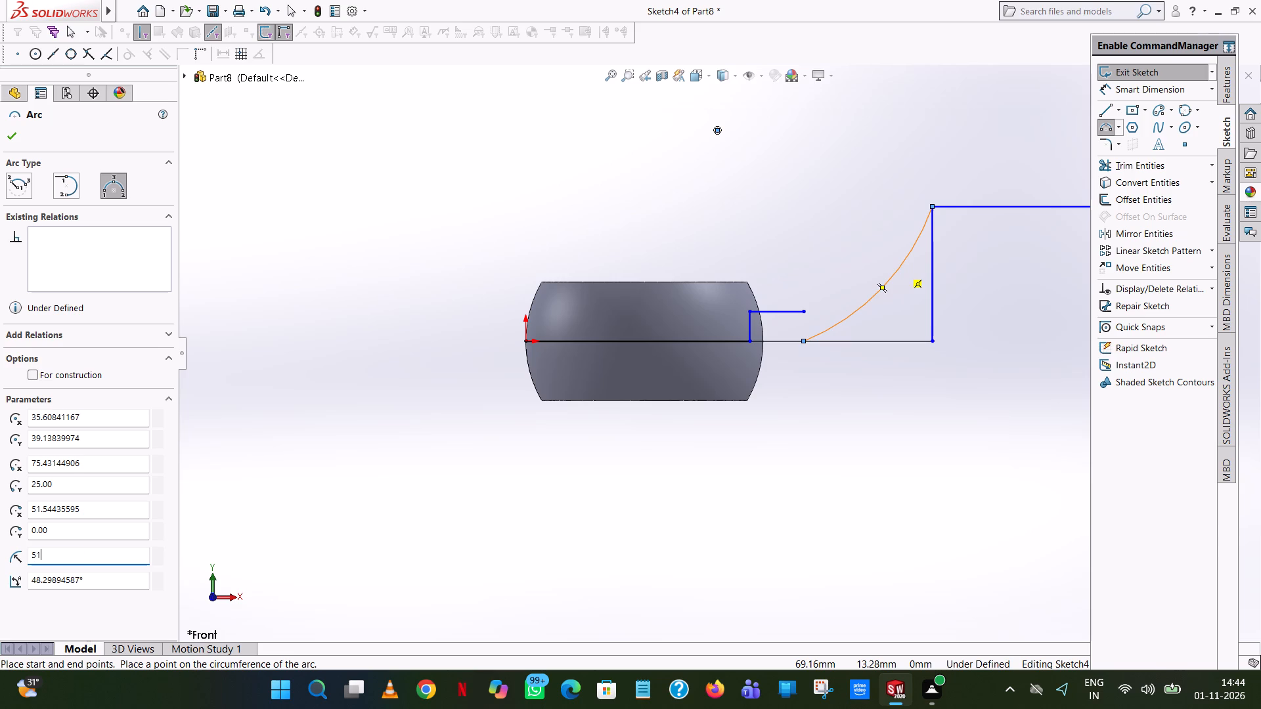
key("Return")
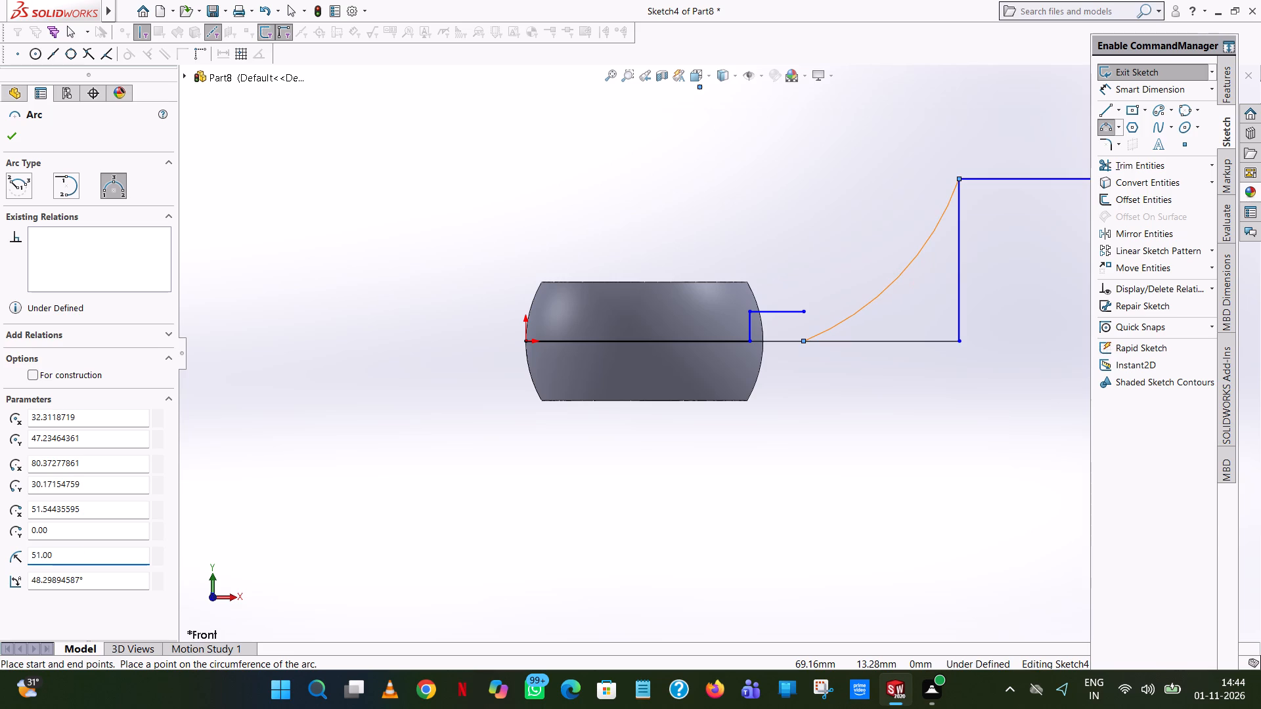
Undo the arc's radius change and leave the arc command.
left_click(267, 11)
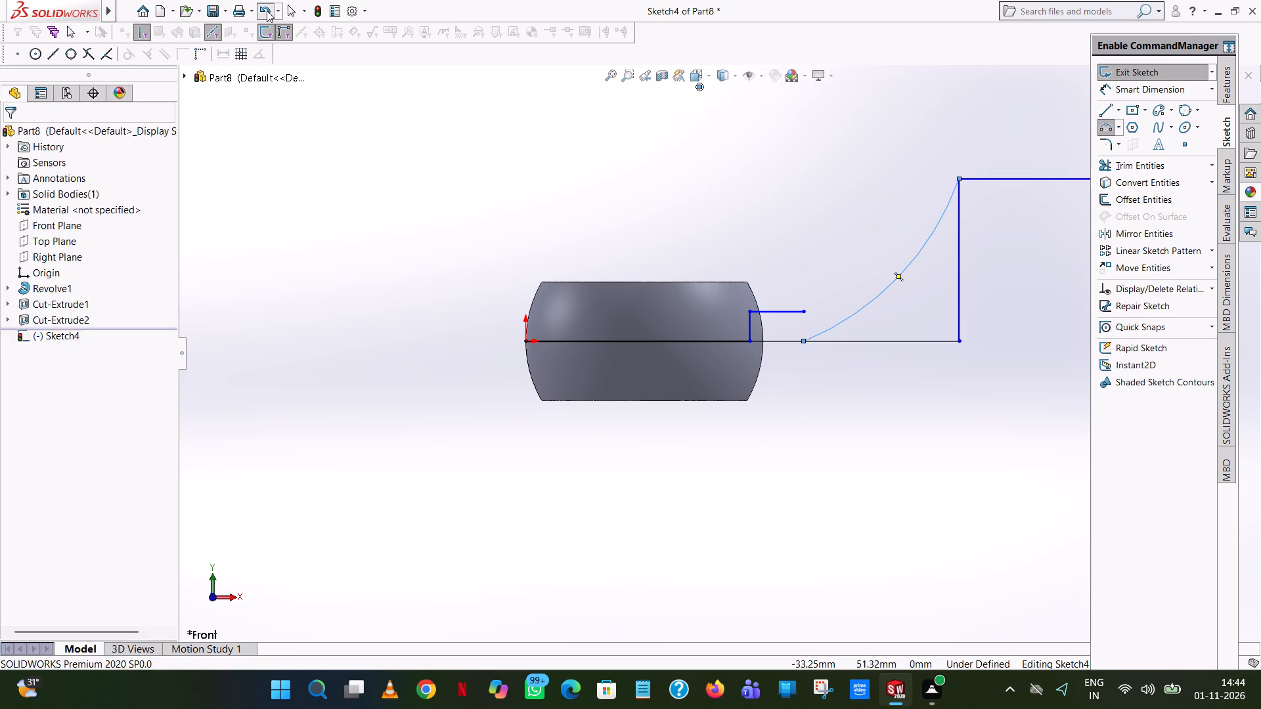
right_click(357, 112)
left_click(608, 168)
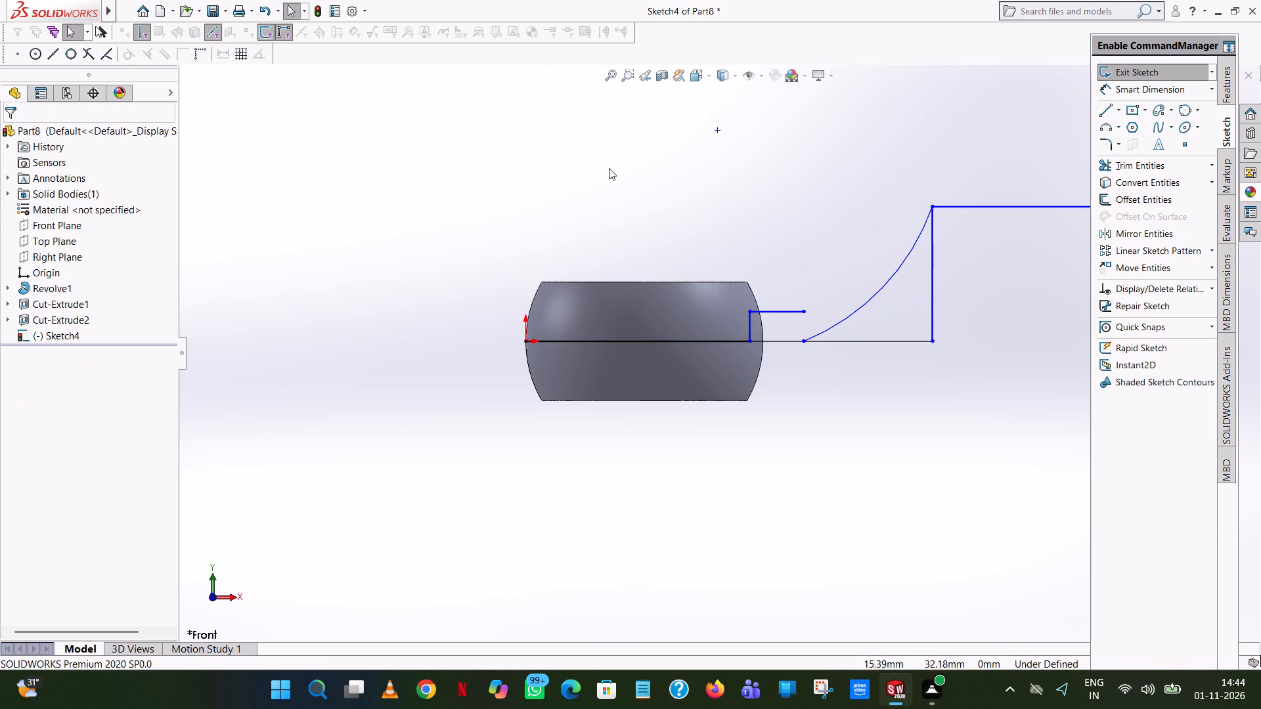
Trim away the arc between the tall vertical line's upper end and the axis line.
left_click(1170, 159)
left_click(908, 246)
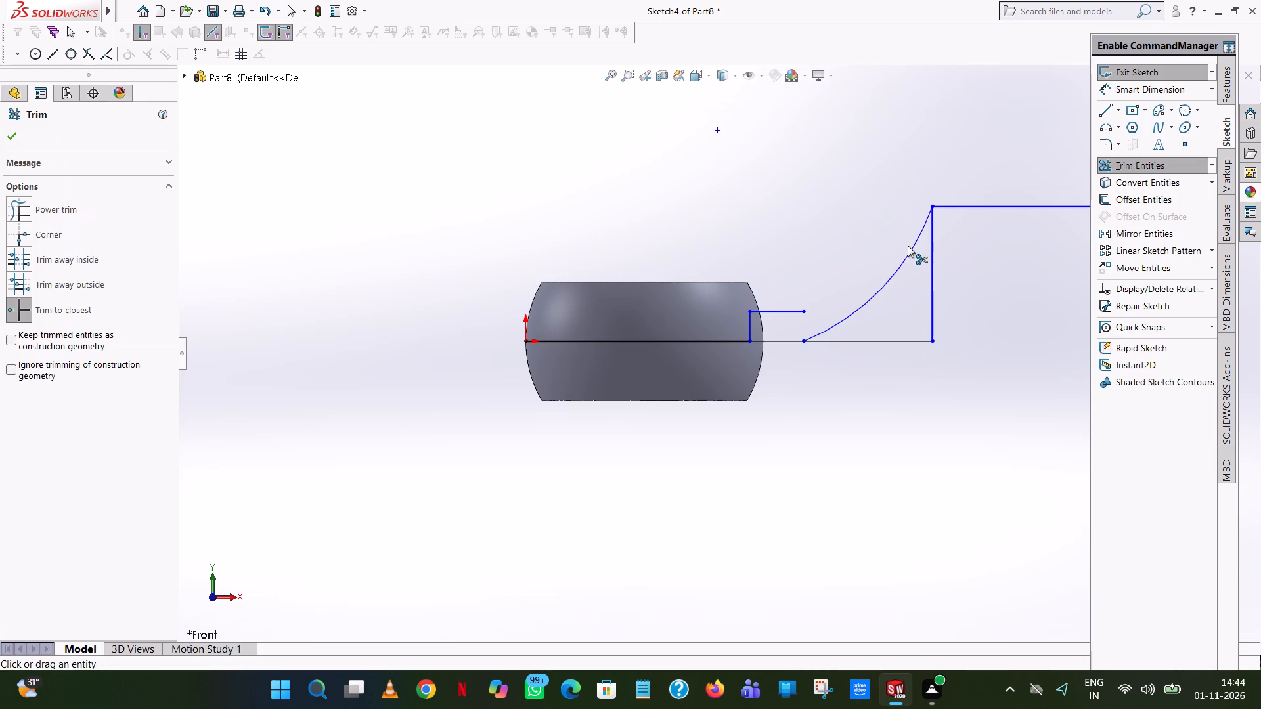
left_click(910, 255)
Dimension the length of the horizontal line at the top of the tall vertical line.
scroll(896, 311, "up", 5)
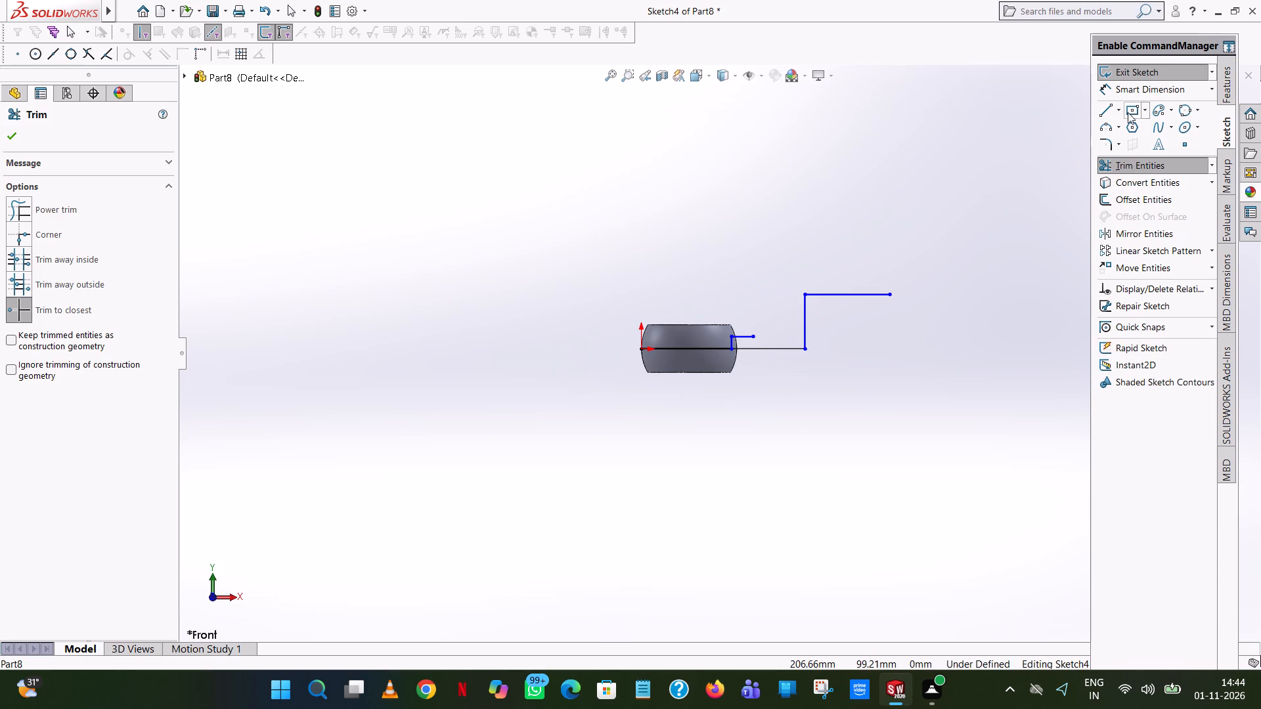
left_click(1161, 89)
left_click(877, 295)
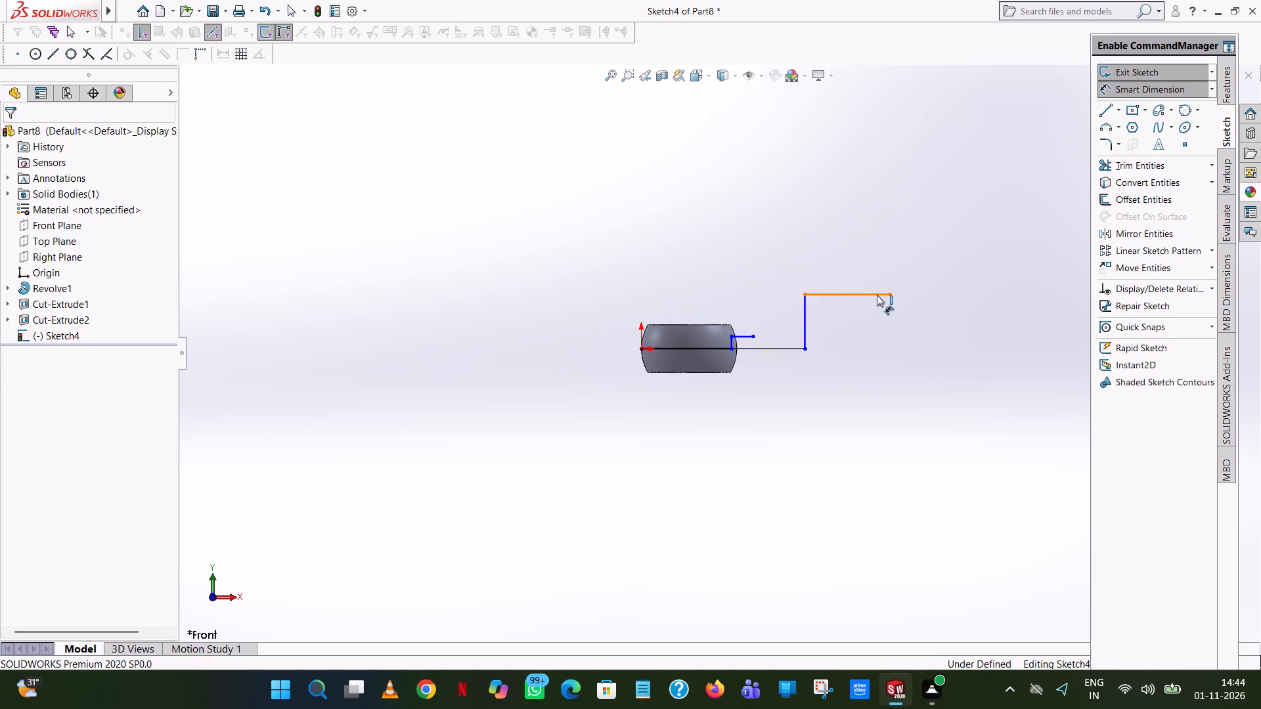
left_click(893, 191)
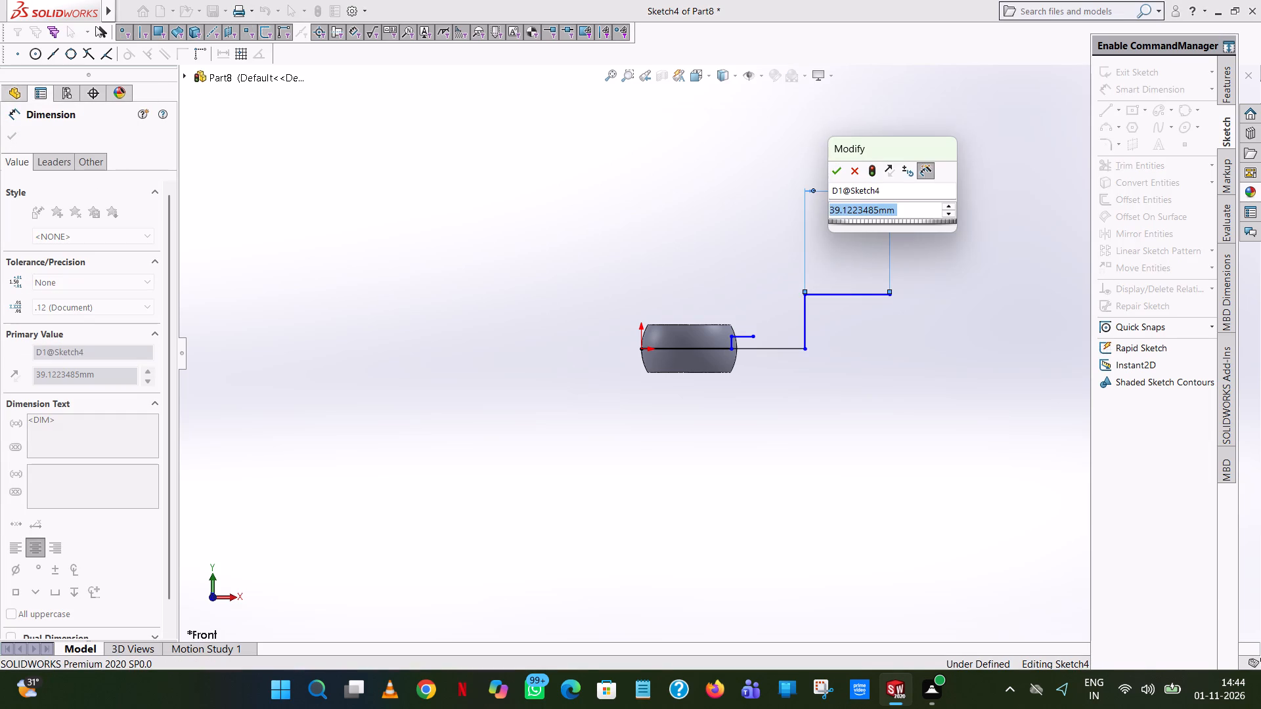
left_click(837, 169)
left_click(787, 187)
Dimension the tall vertical line's height at 20 mm.
left_click(808, 310)
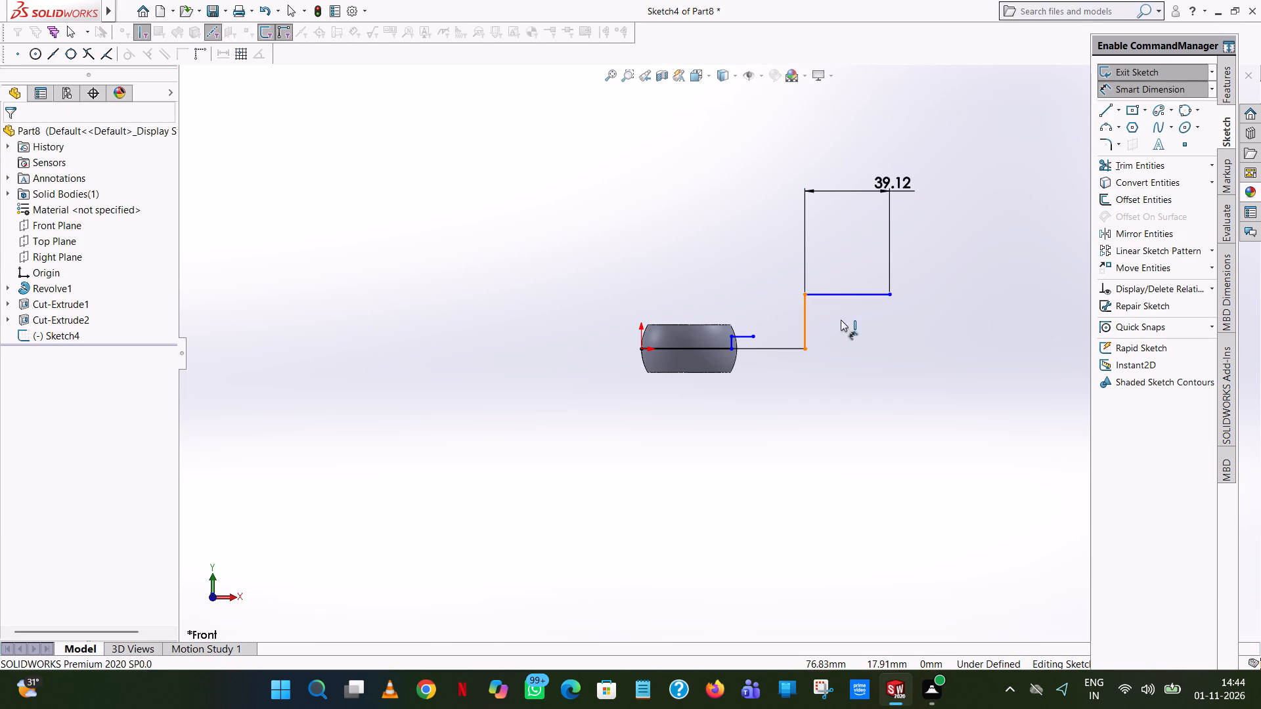
left_click(1004, 299)
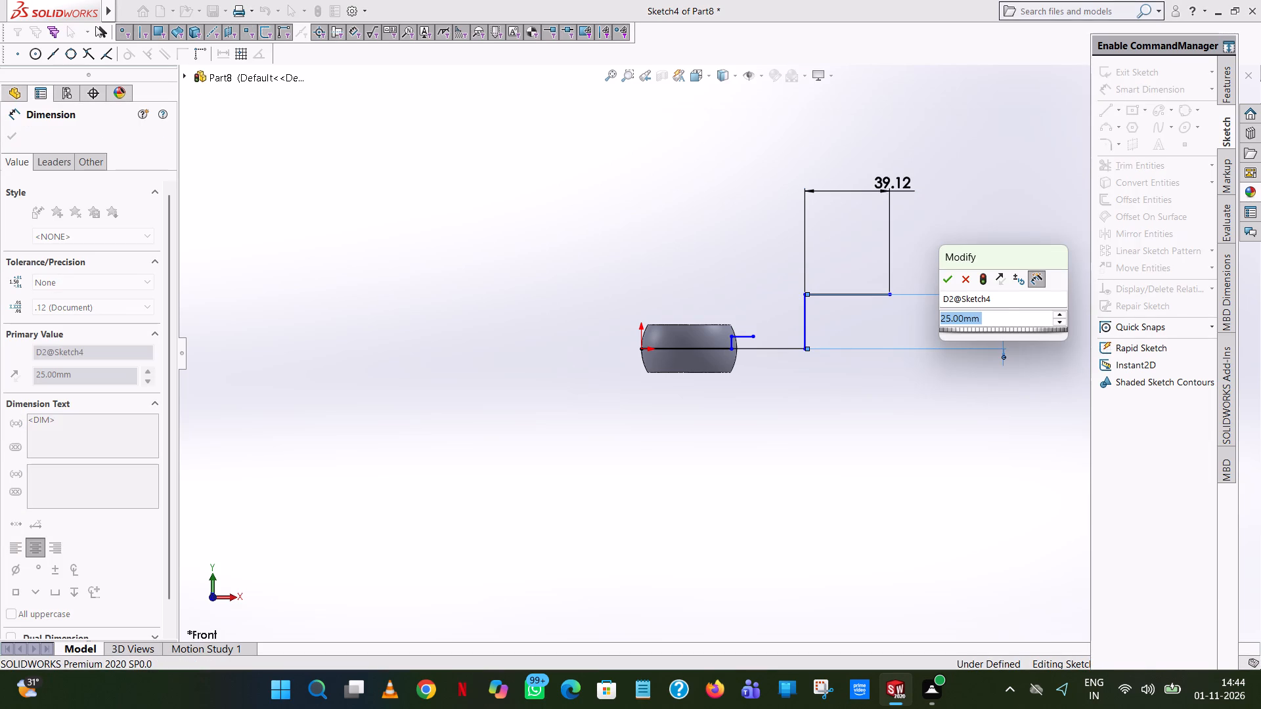
type("20")
key("Return")
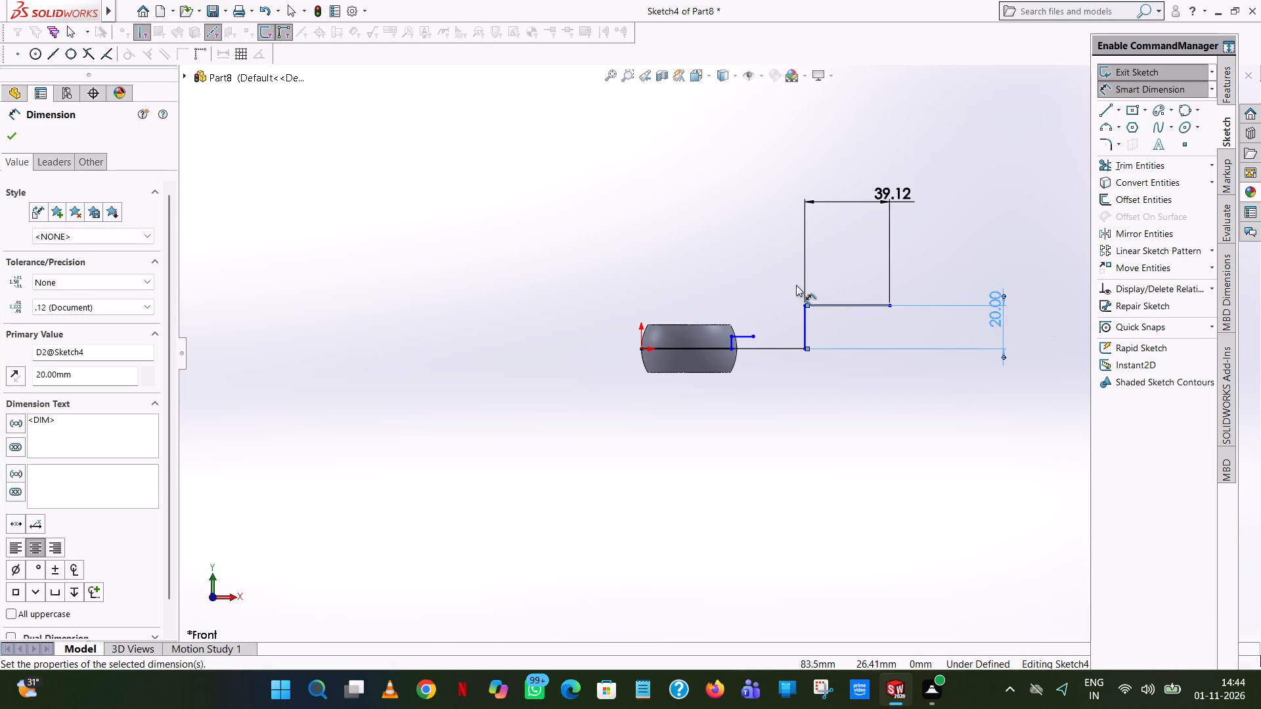
left_click(640, 250)
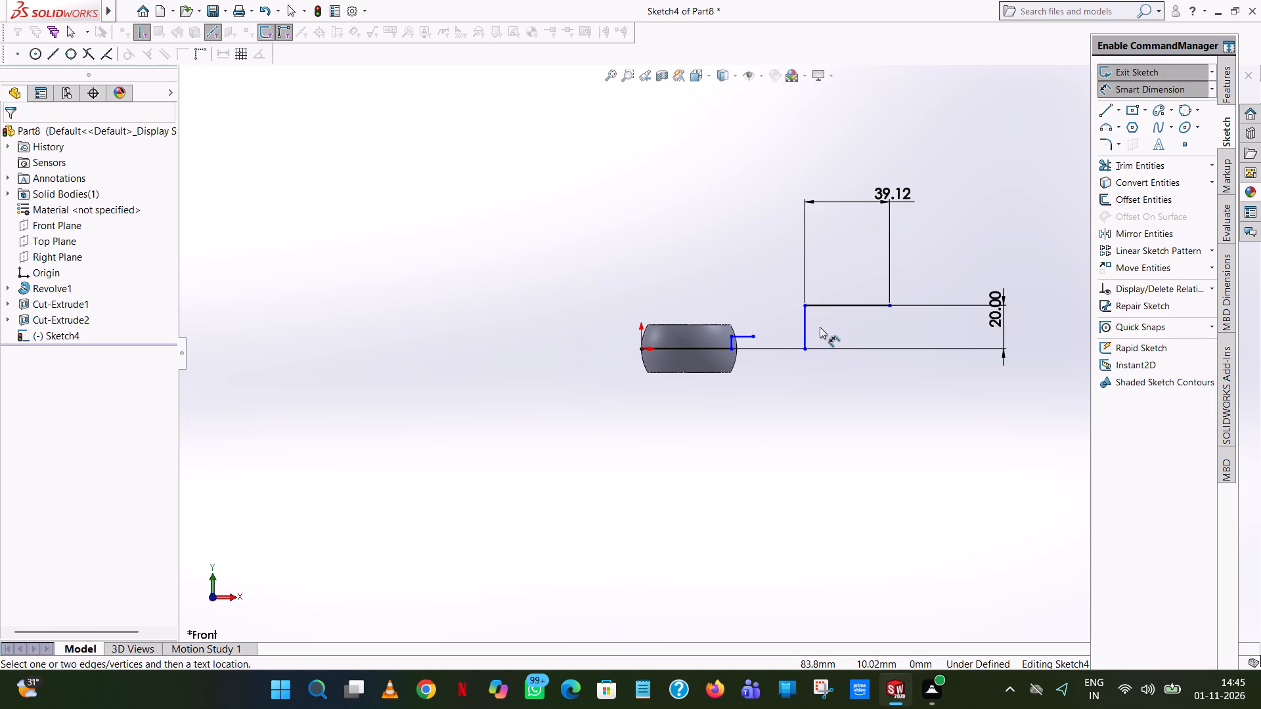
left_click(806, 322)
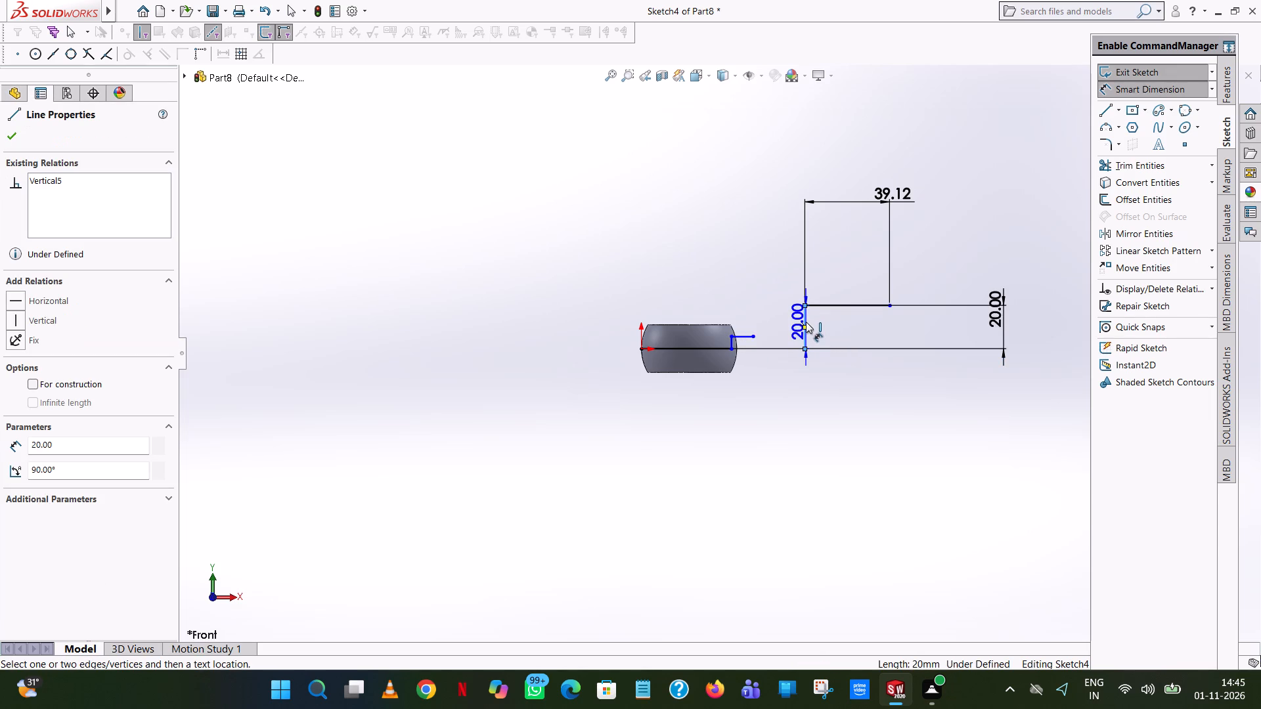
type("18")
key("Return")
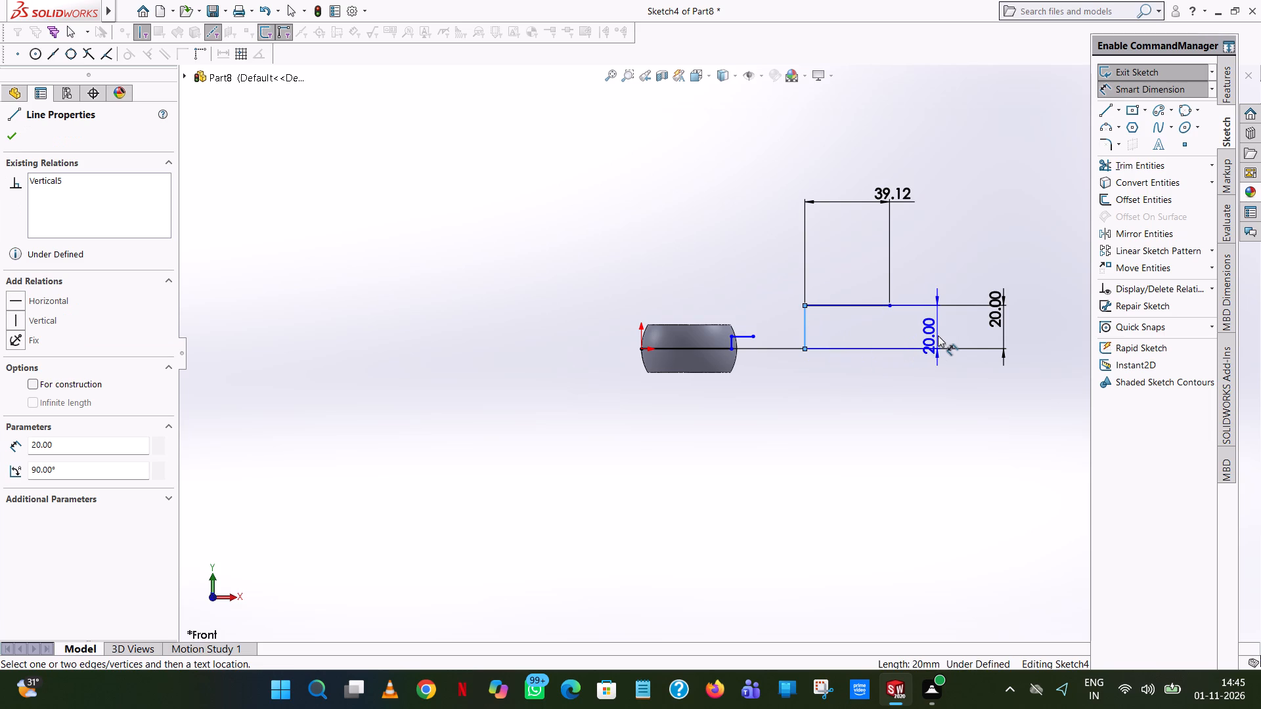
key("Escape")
Set the tall vertical line's height dimension to 18 mm.
left_click(1000, 303)
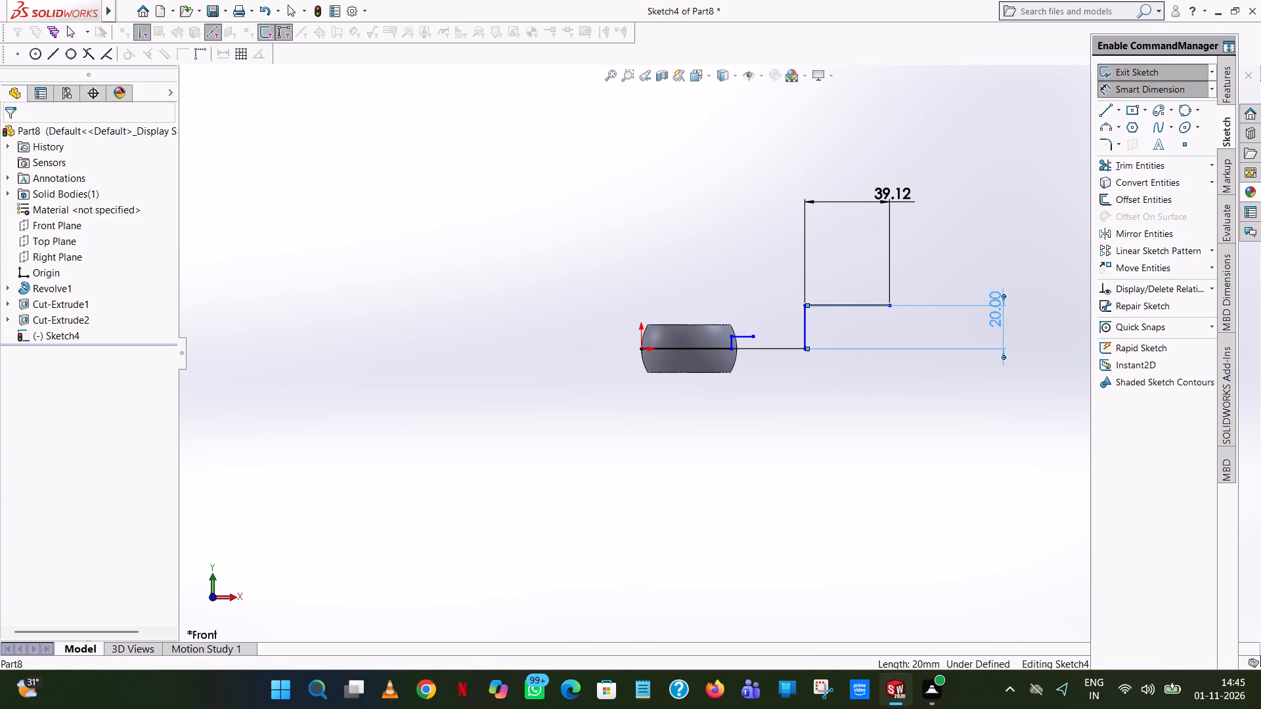
left_click(997, 308)
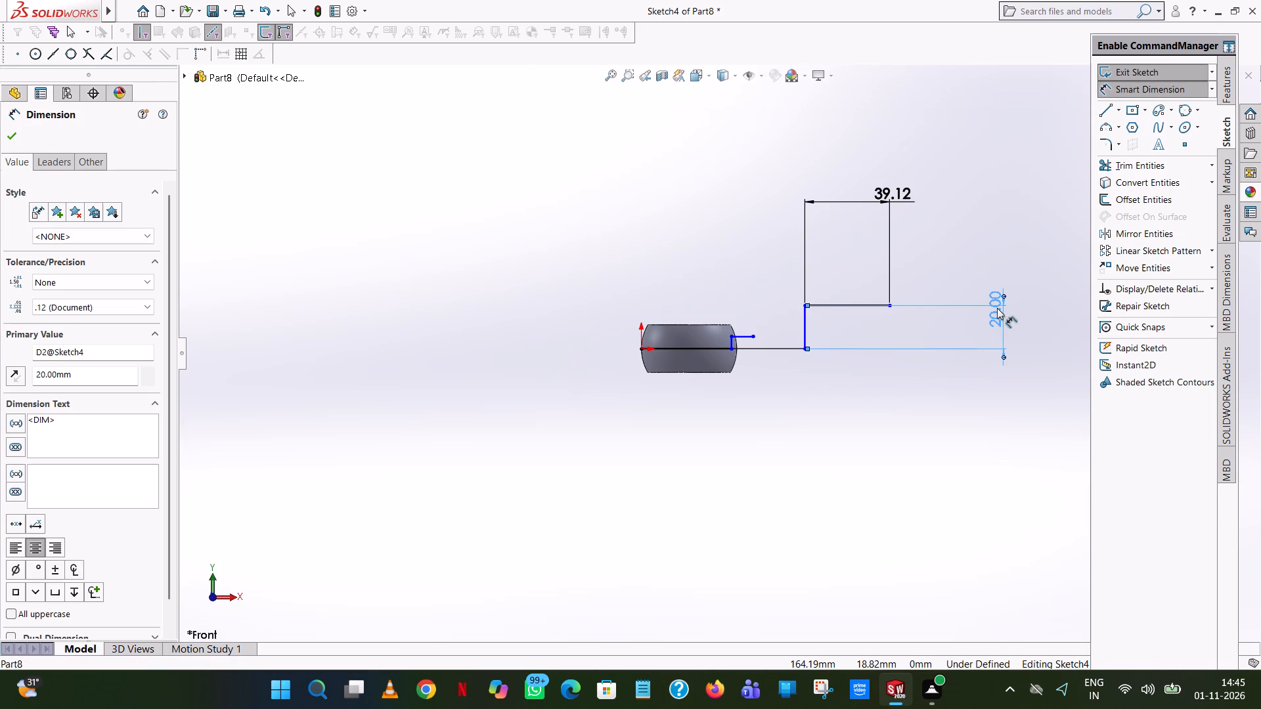
double_click(997, 308)
type("18")
key("Return")
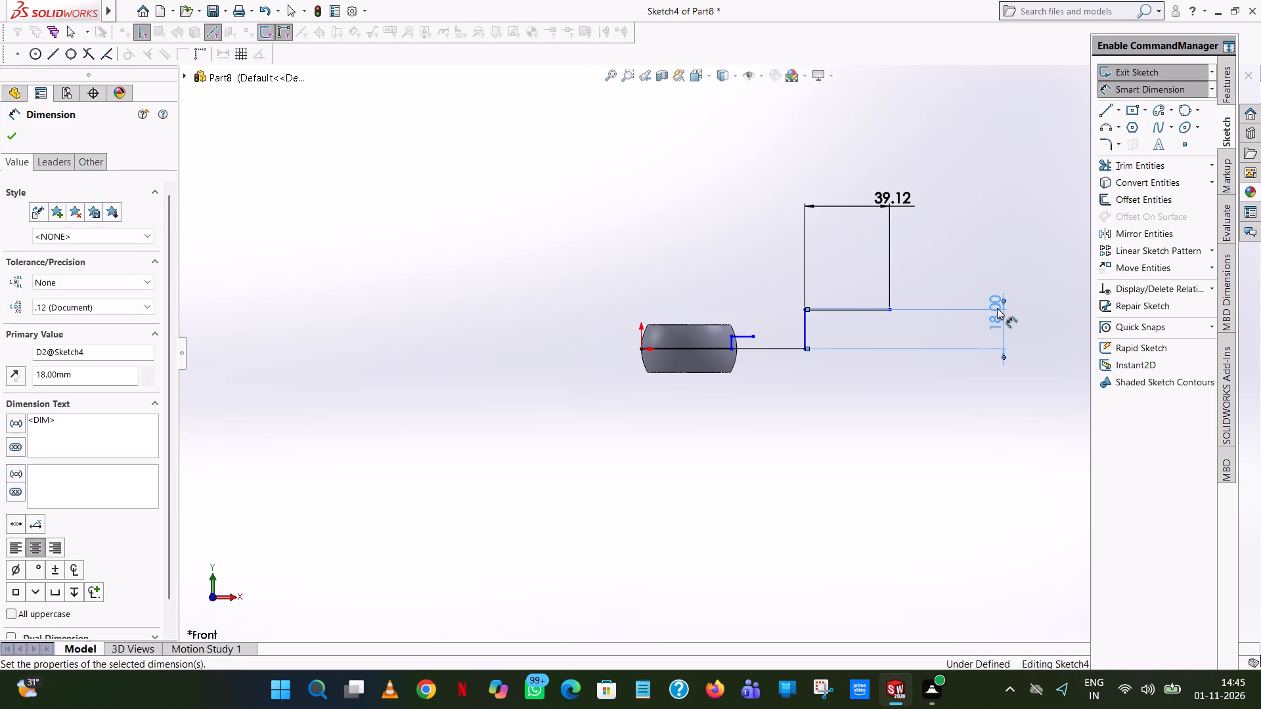
Dimension the horizontal distance from the origin to the tall vertical line.
left_click(623, 209)
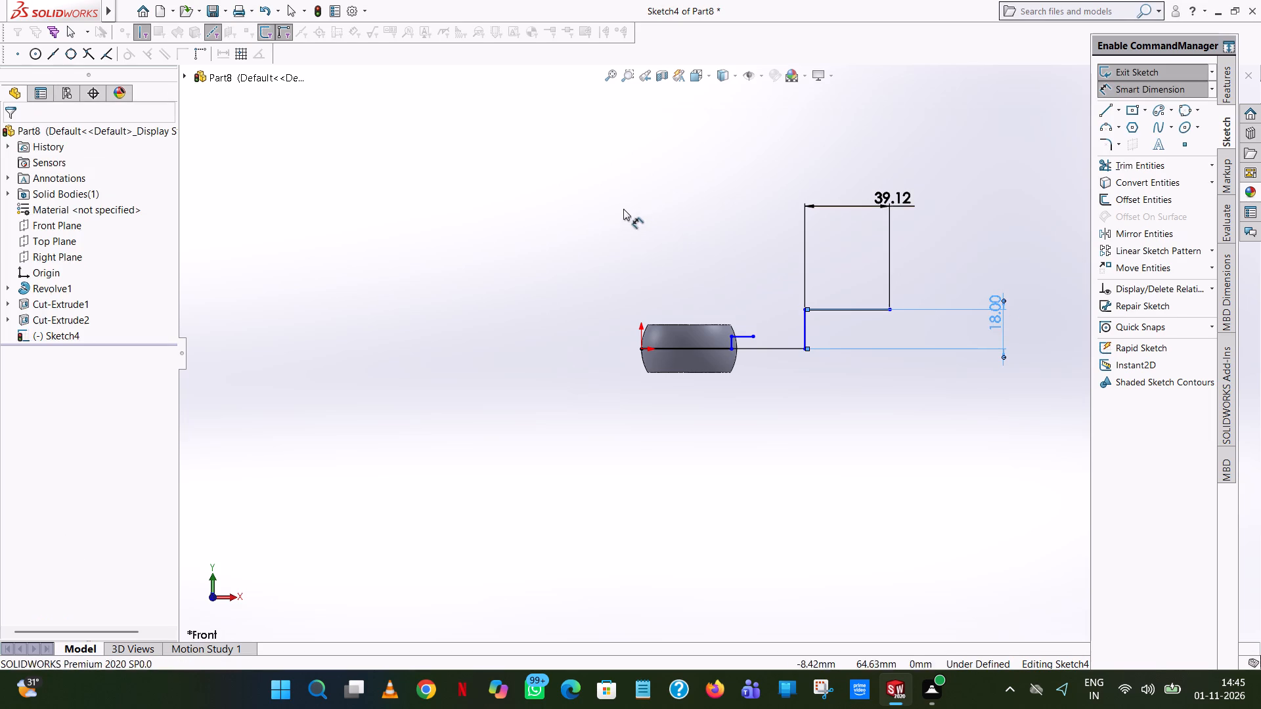
left_click(805, 324)
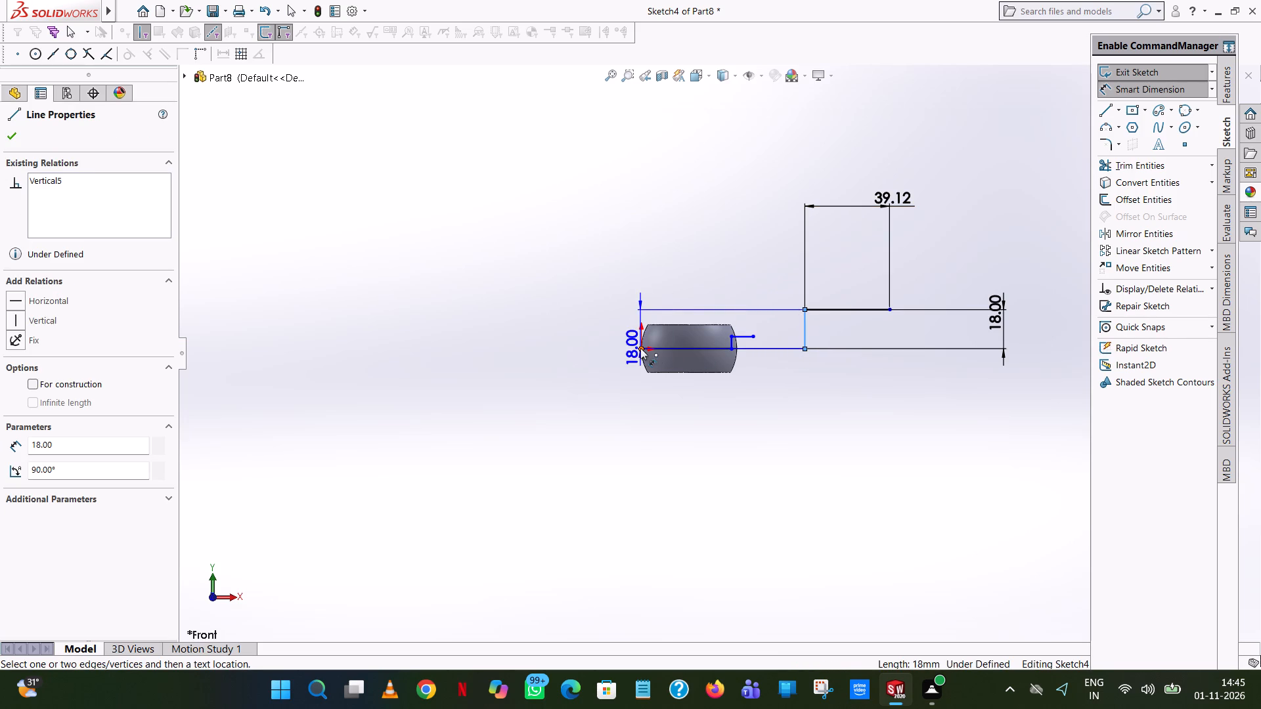
left_click(640, 348)
left_click(657, 153)
left_click(602, 133)
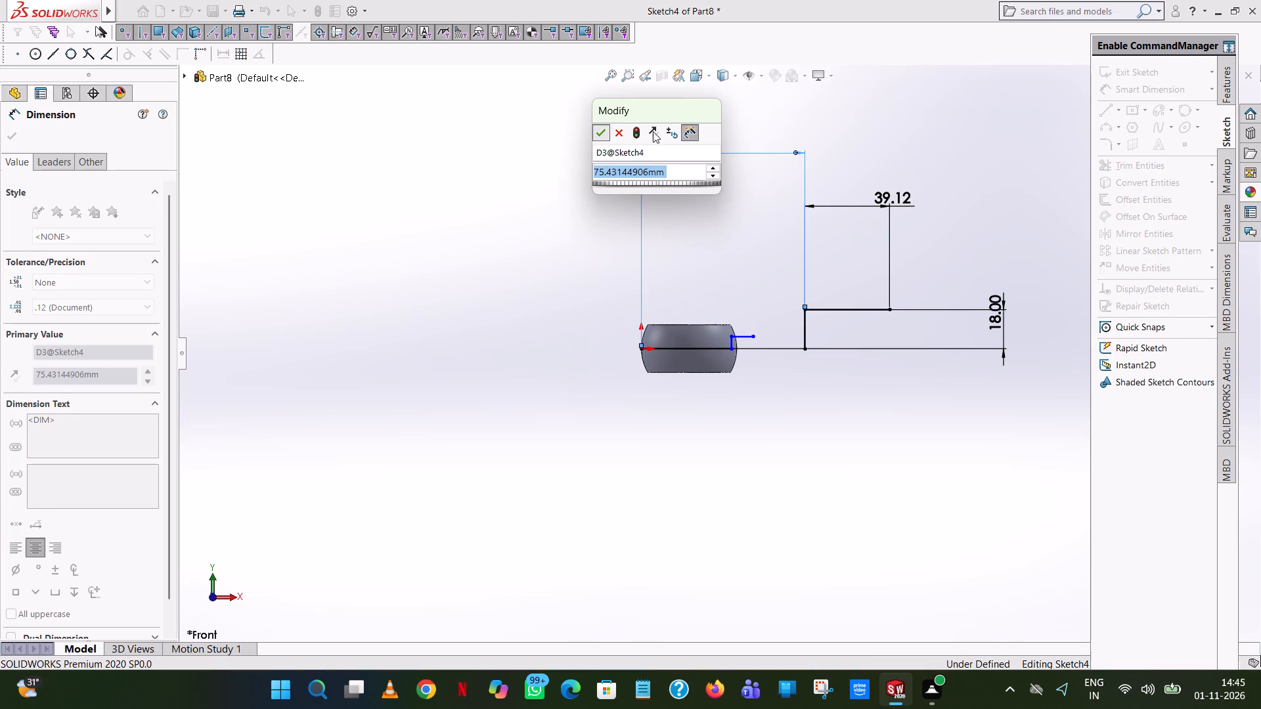
left_click(925, 139)
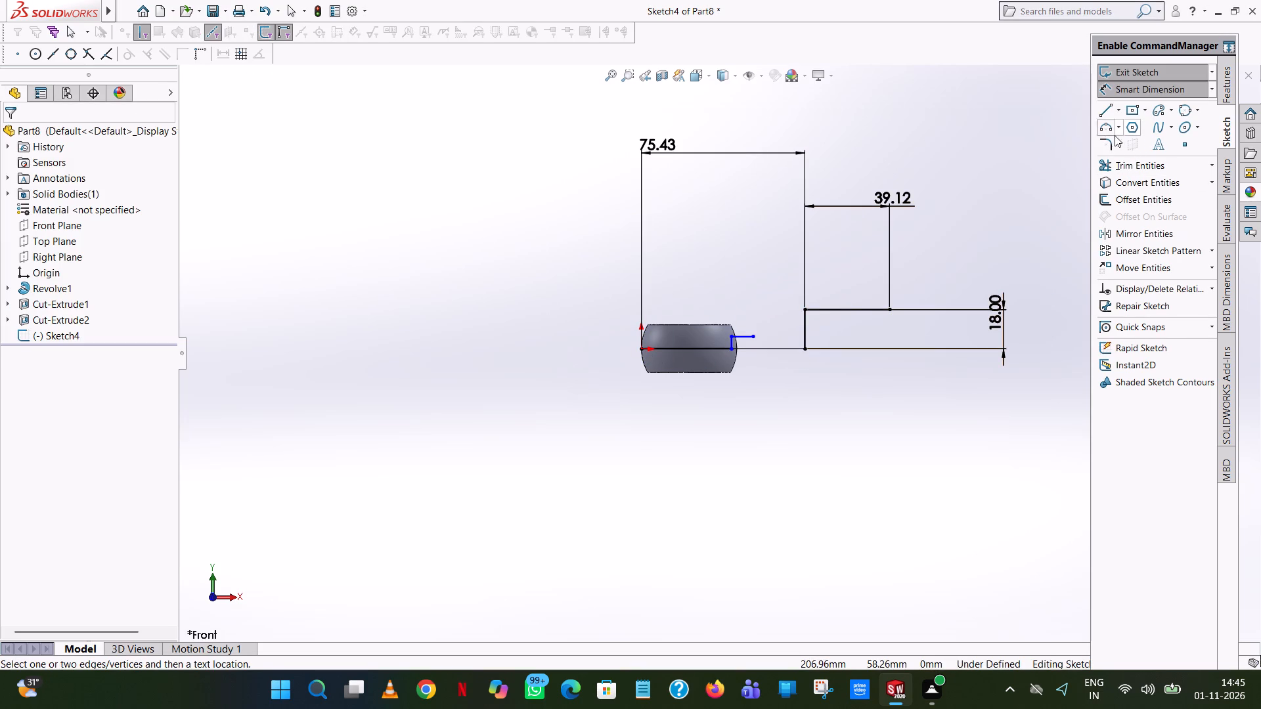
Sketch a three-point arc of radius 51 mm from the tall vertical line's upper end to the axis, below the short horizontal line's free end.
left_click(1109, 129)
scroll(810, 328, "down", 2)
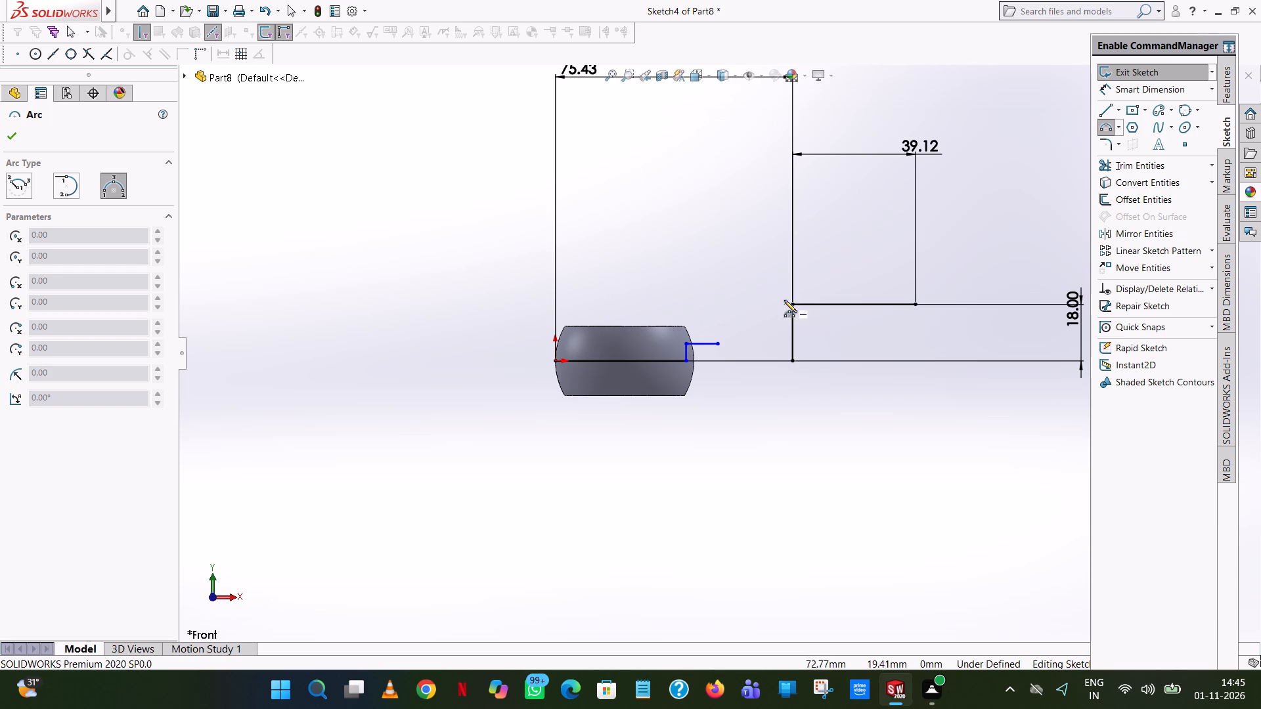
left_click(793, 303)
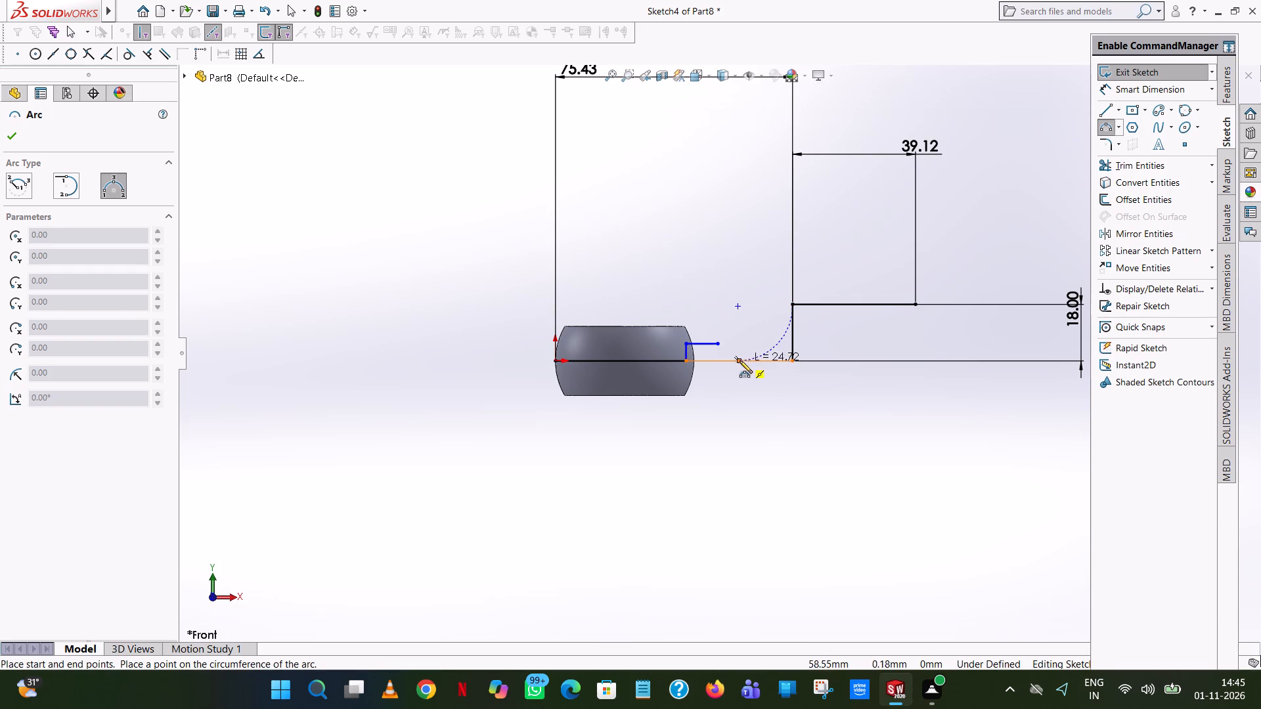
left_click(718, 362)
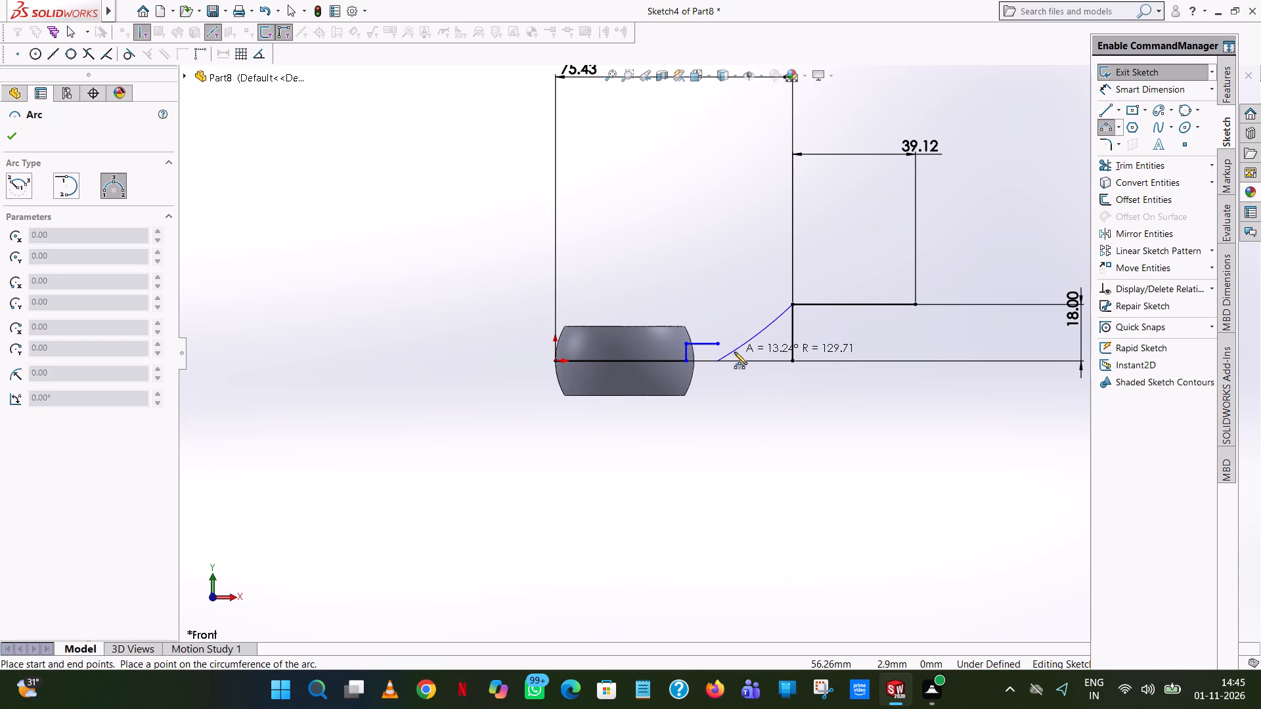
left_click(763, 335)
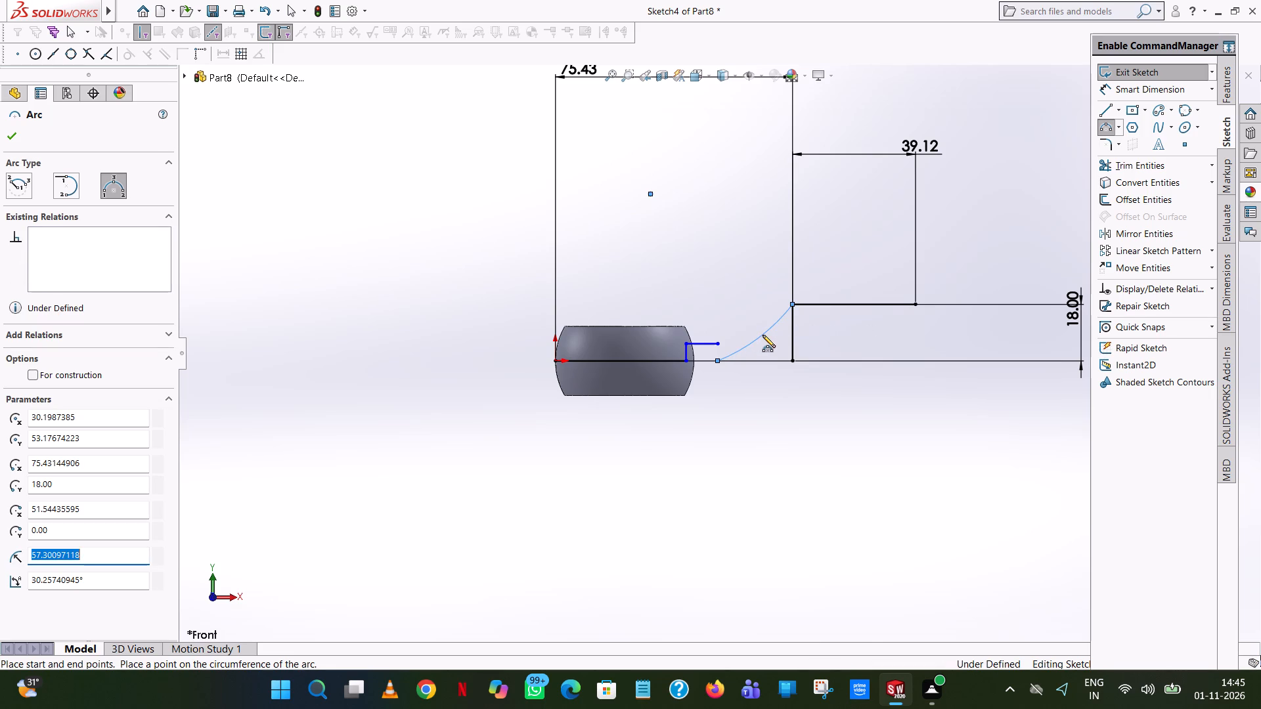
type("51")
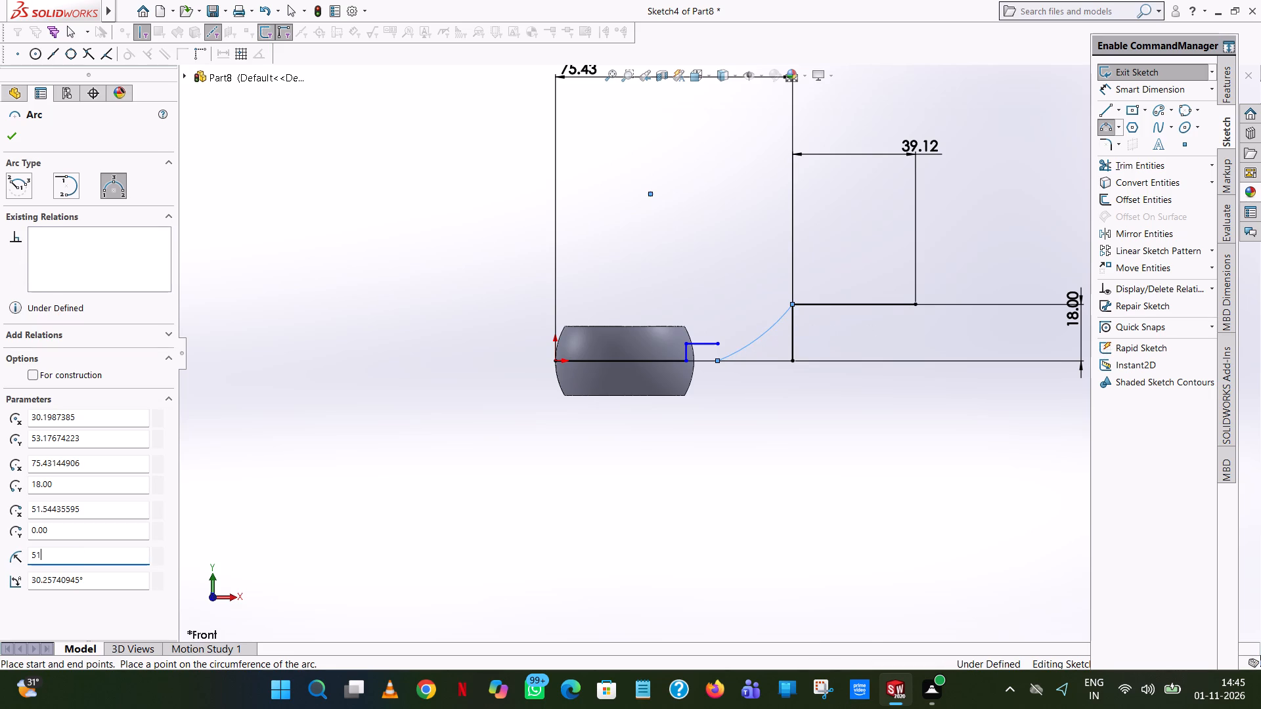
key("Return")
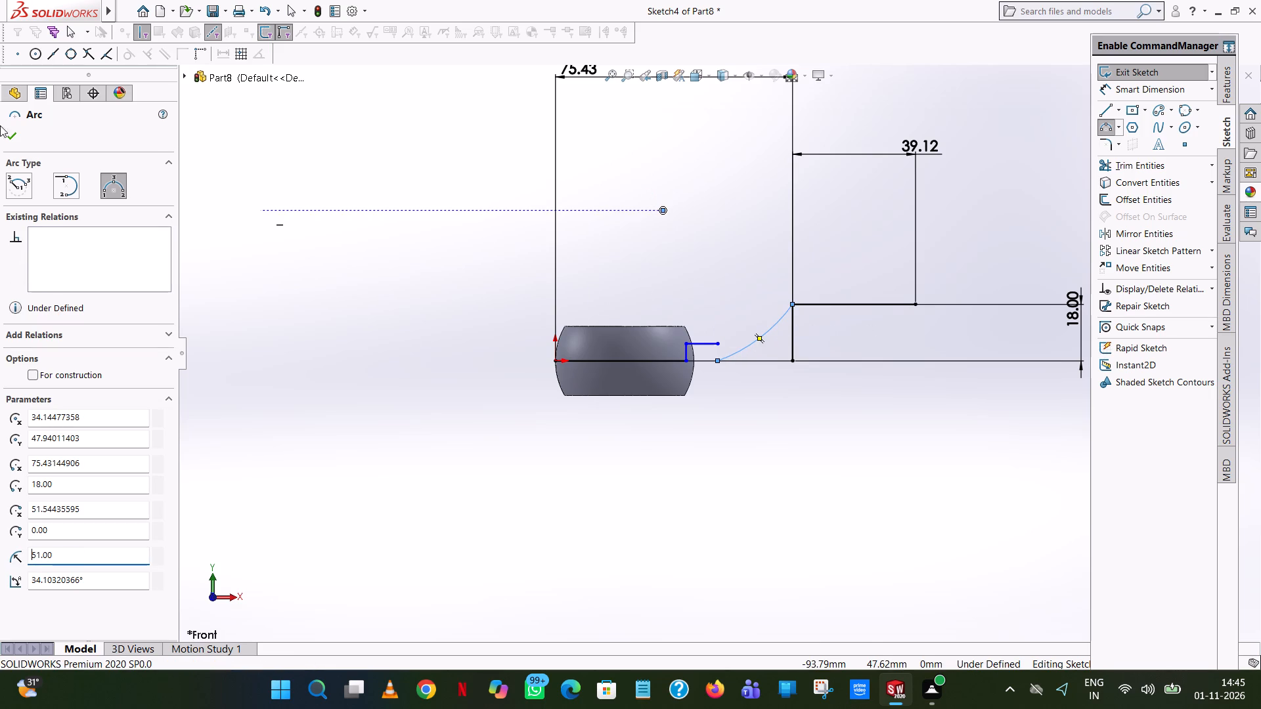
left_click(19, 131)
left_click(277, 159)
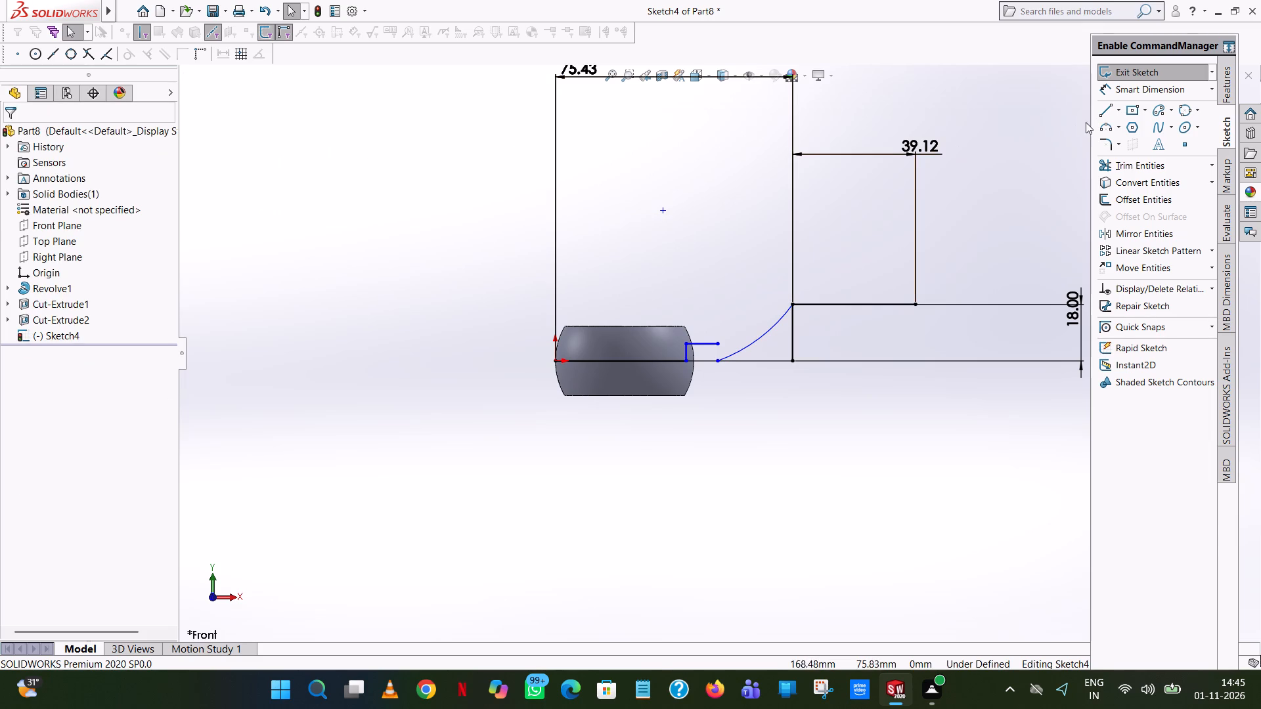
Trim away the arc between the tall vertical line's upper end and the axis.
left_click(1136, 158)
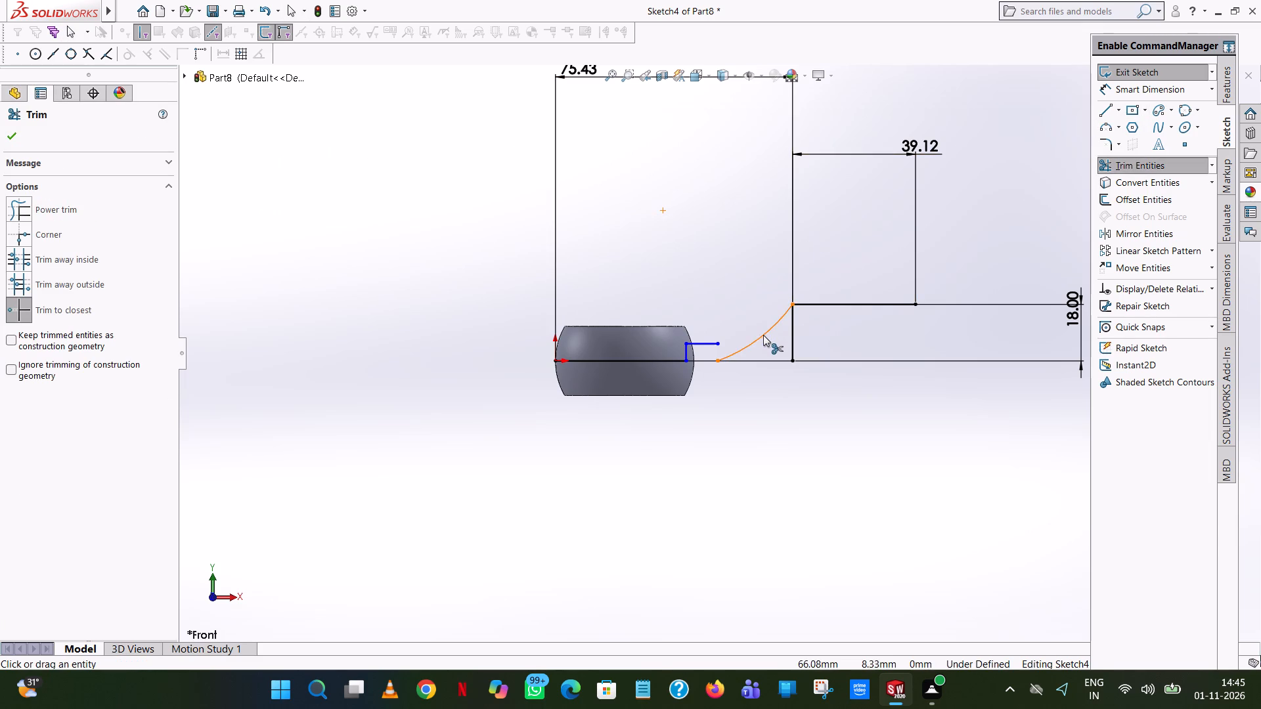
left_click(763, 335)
Sketch a 5.5 mm vertical line downward from the axis, directly below the short vertical line at the body's end.
left_click(1104, 110)
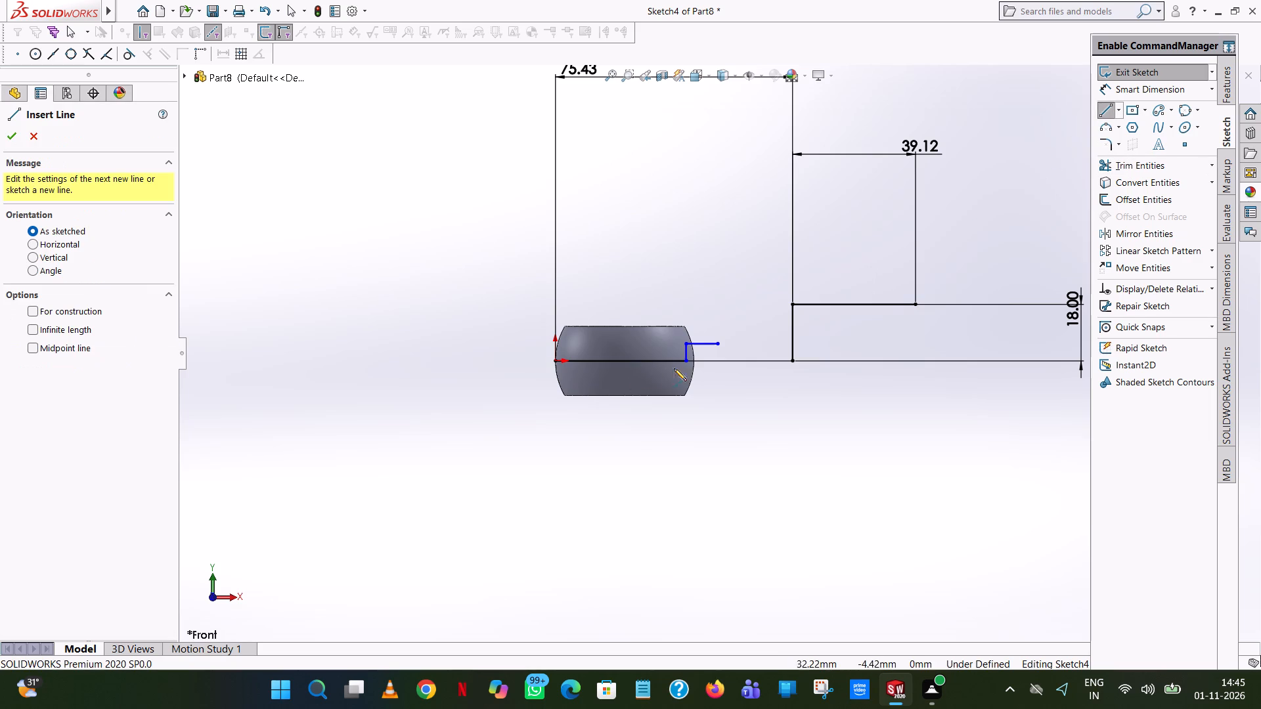
left_click(686, 362)
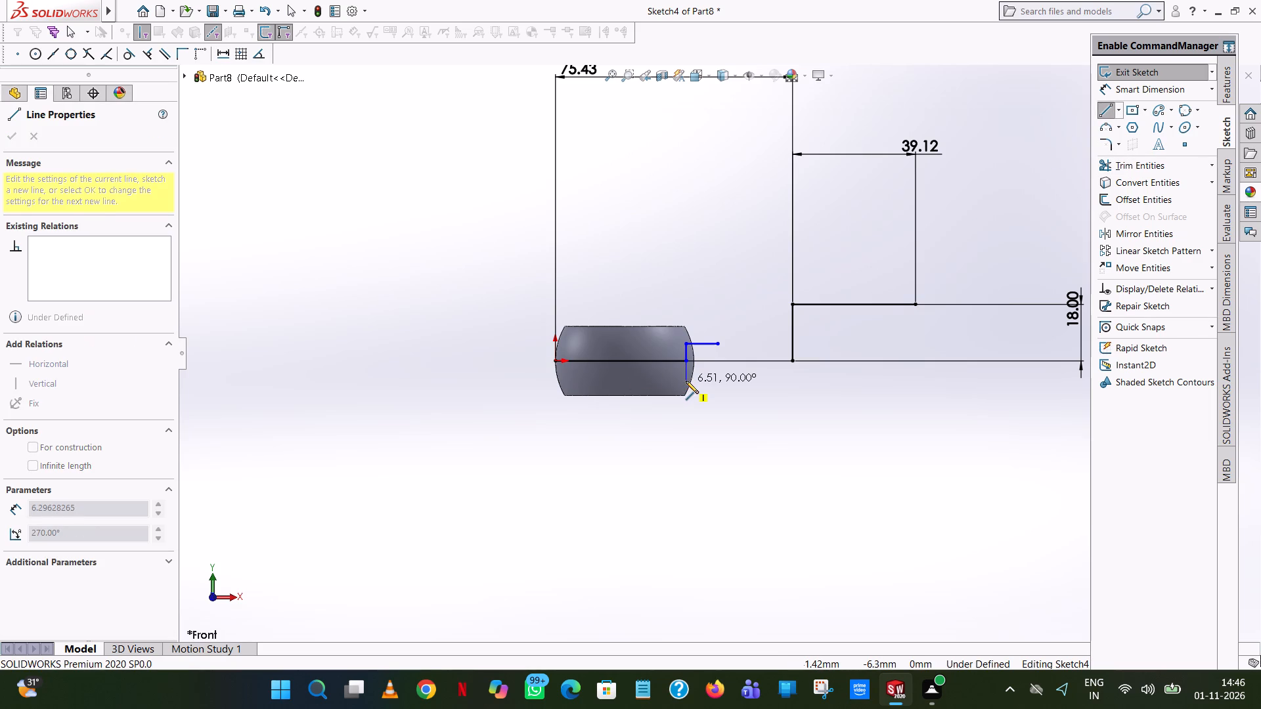
left_click(686, 381)
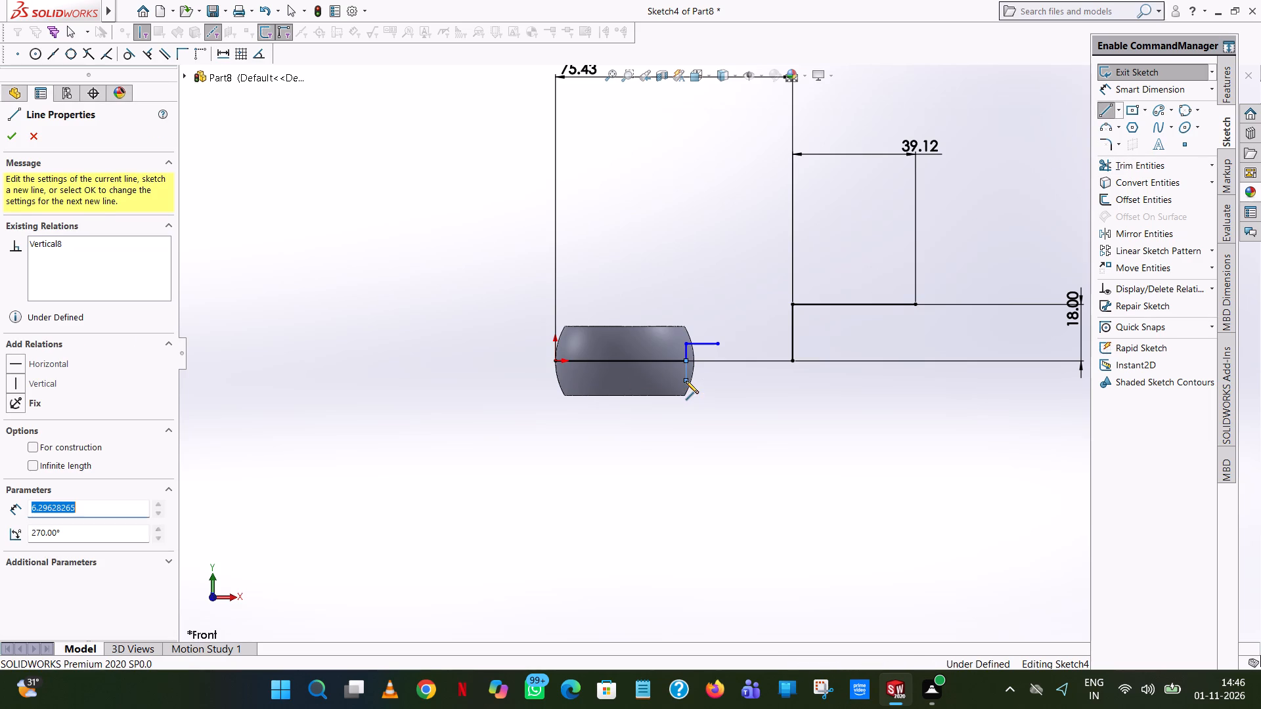
type("11/")
key("slash")
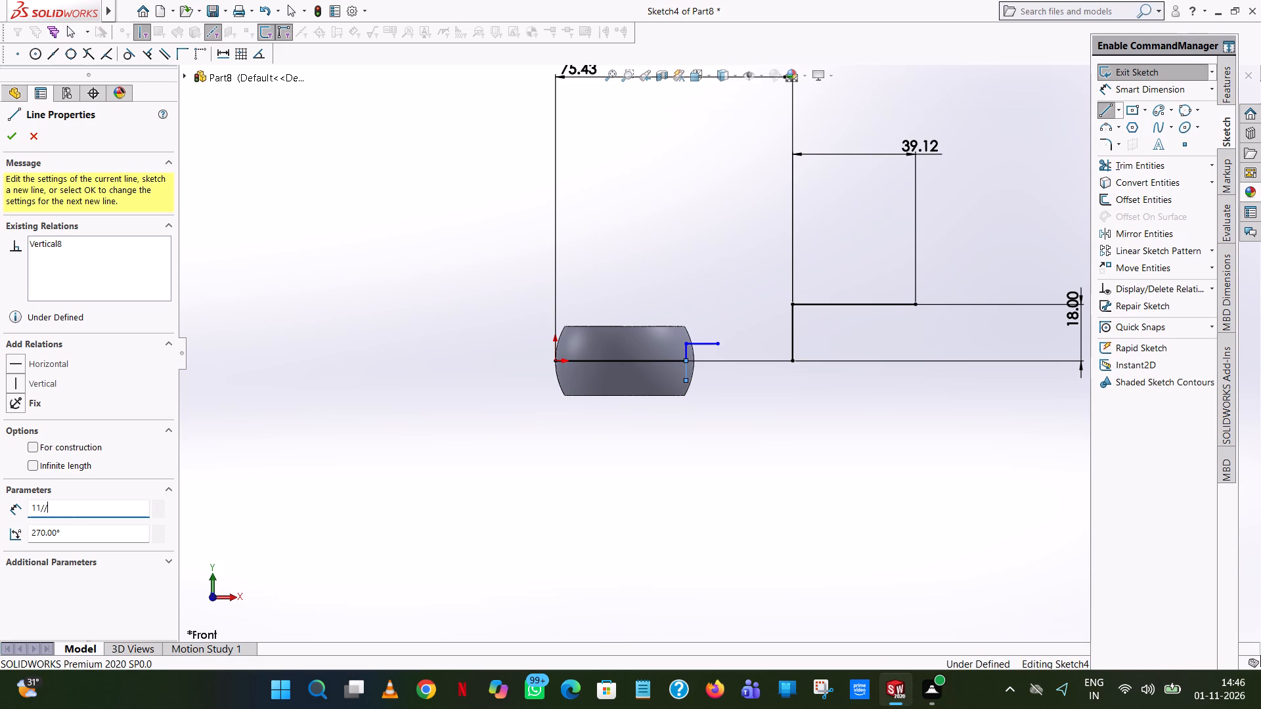
key("Return")
right_click(686, 381)
left_click(724, 391)
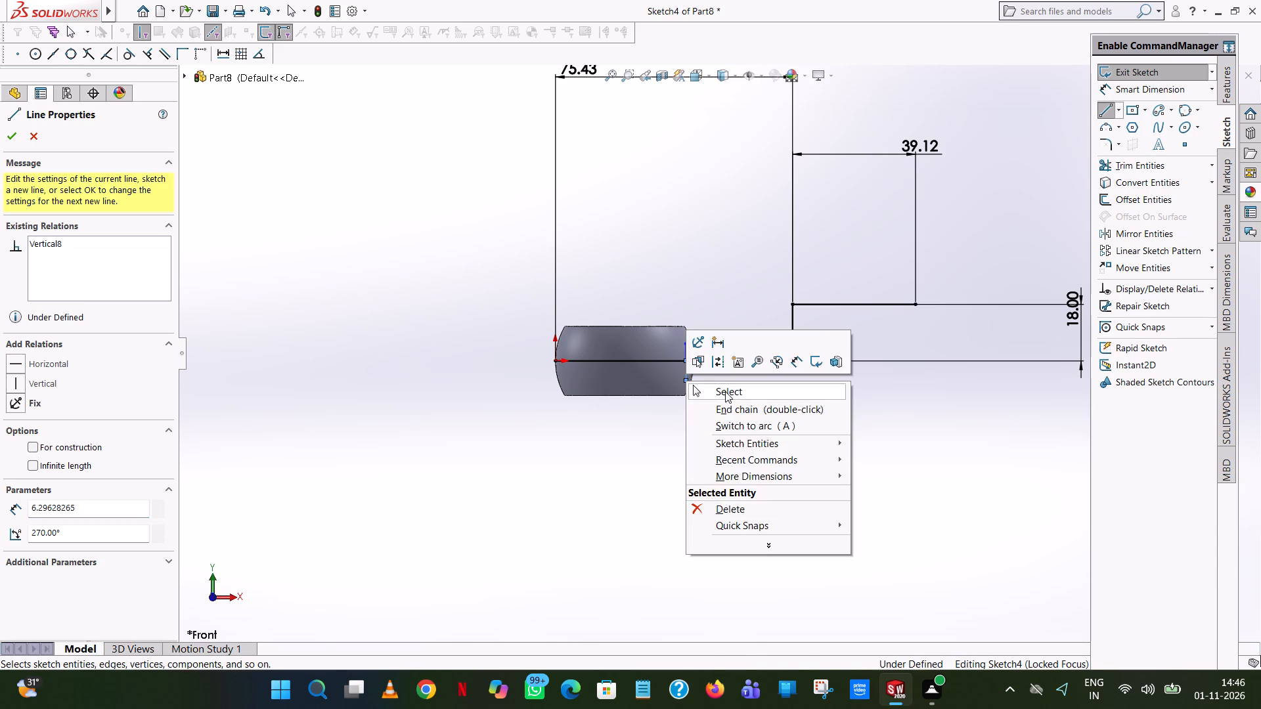
left_click(686, 374)
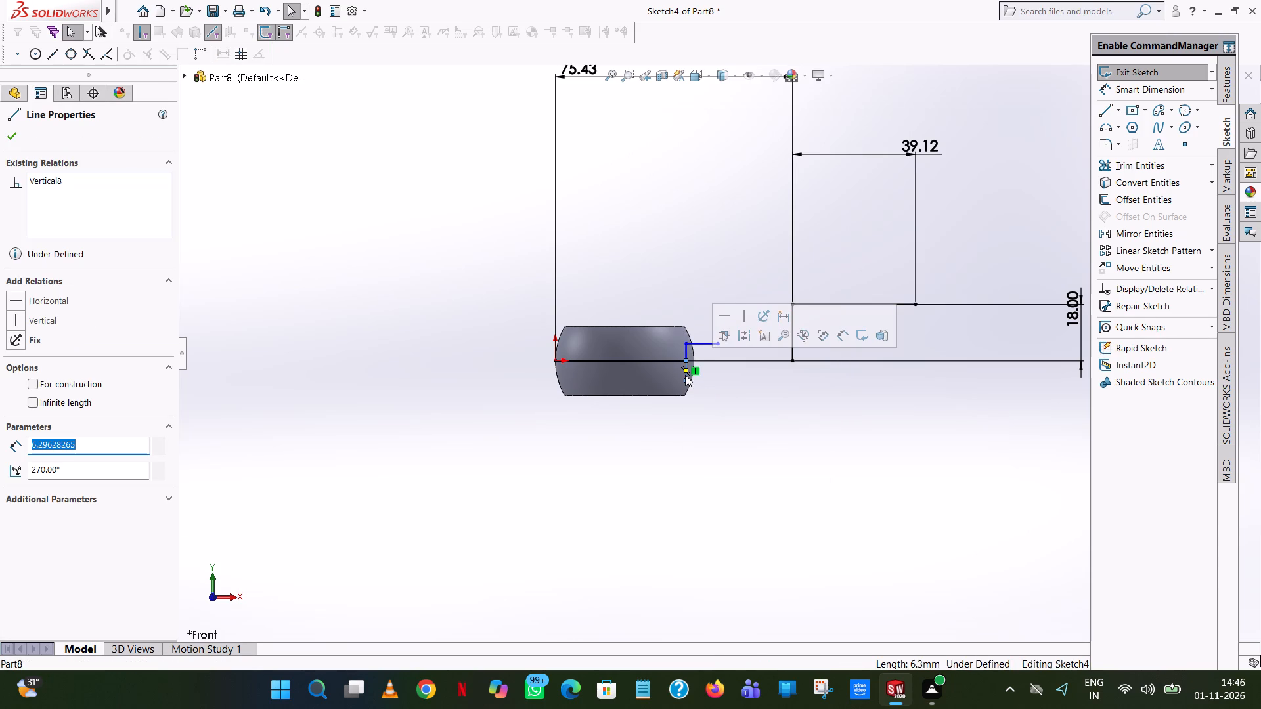
type("5.5")
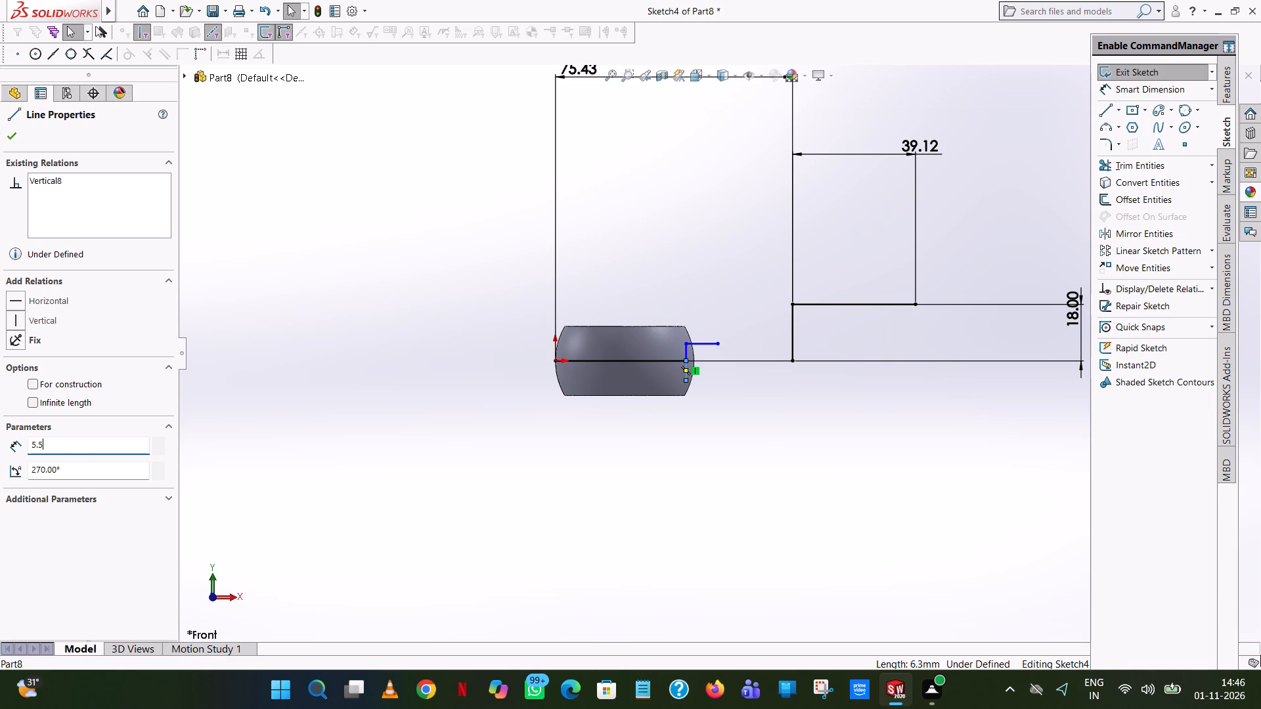
key("Return")
left_click(901, 430)
Sketch a 10 mm horizontal line from the downward line's lower end, ending level with the upper short horizontal line.
left_click(1111, 109)
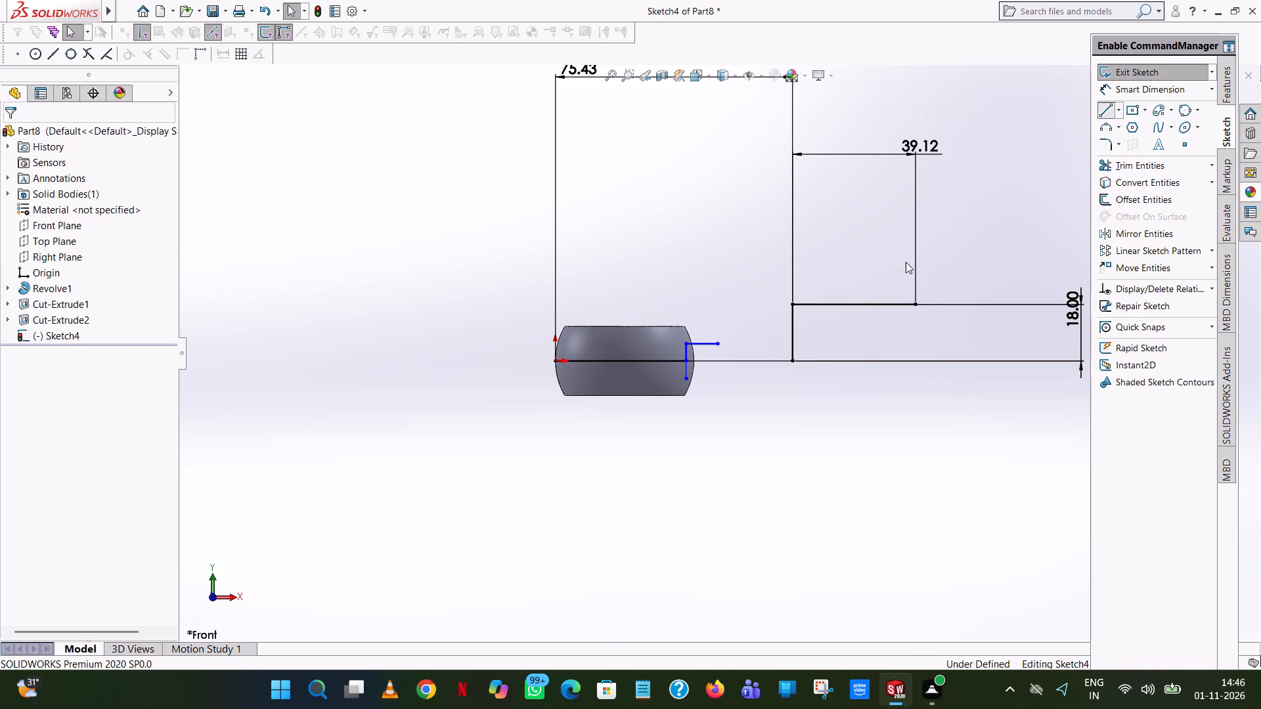
scroll(770, 402, "down", 4)
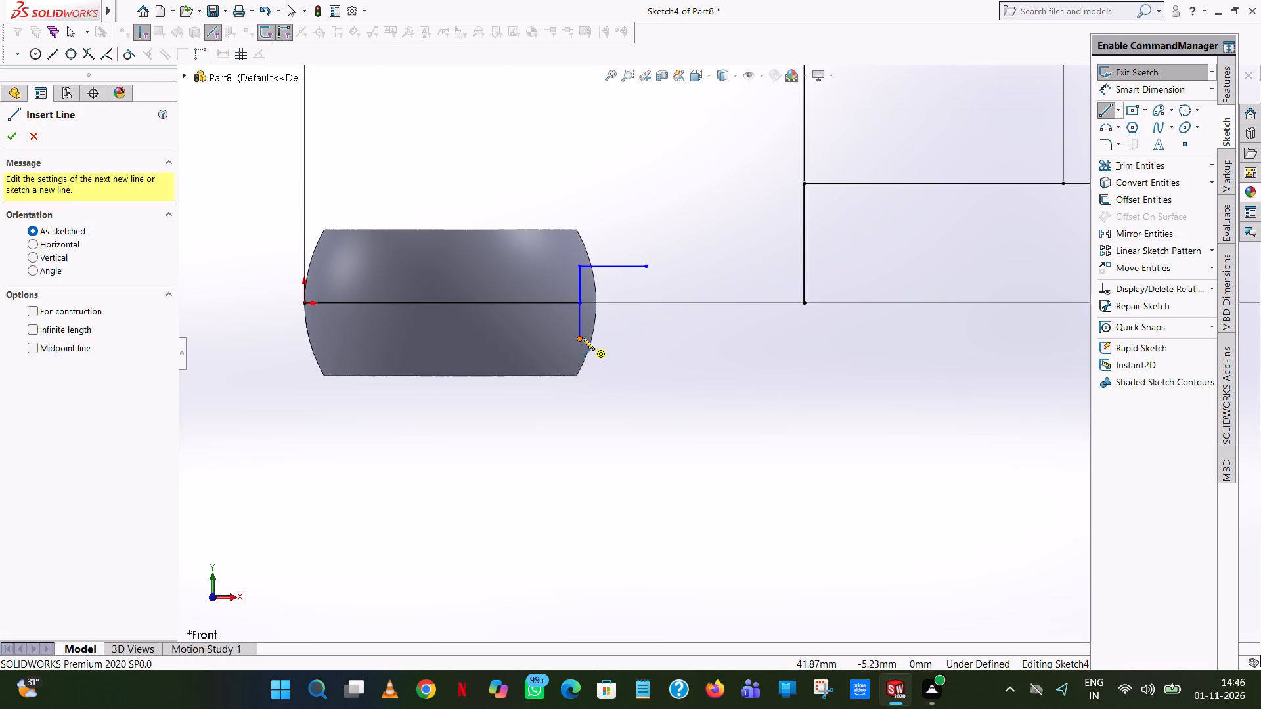
left_click(579, 340)
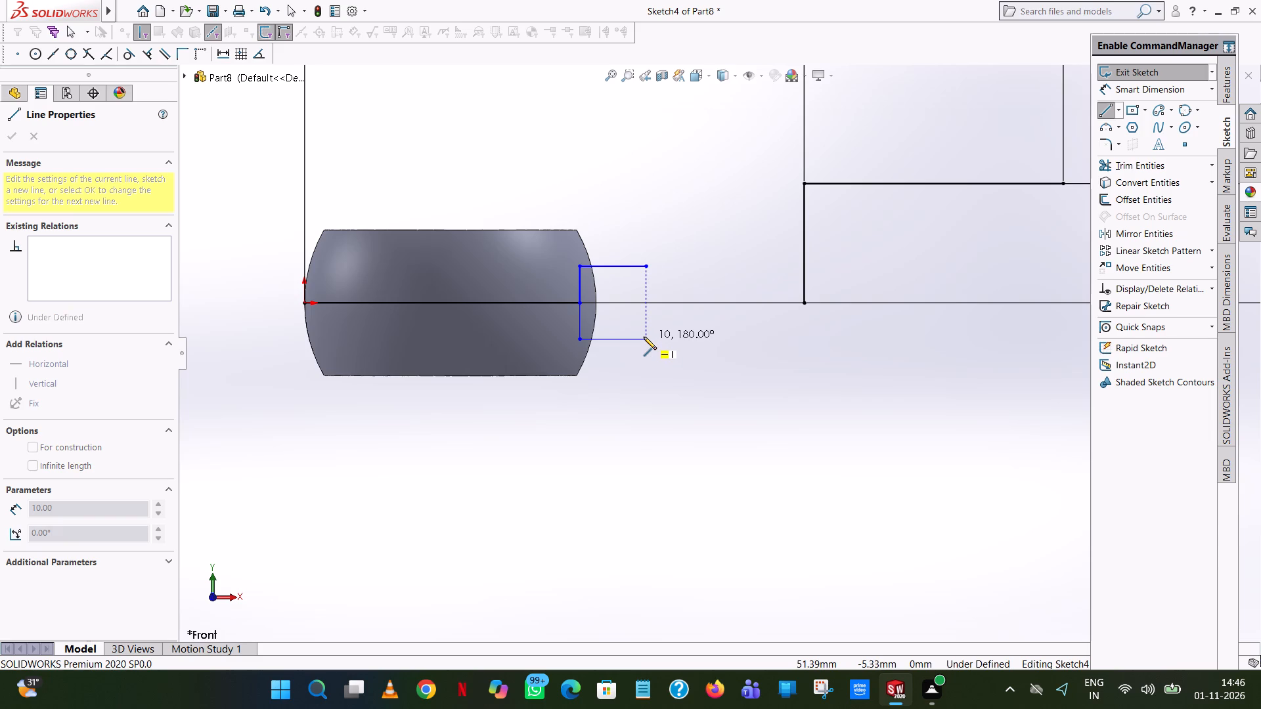
left_click(644, 337)
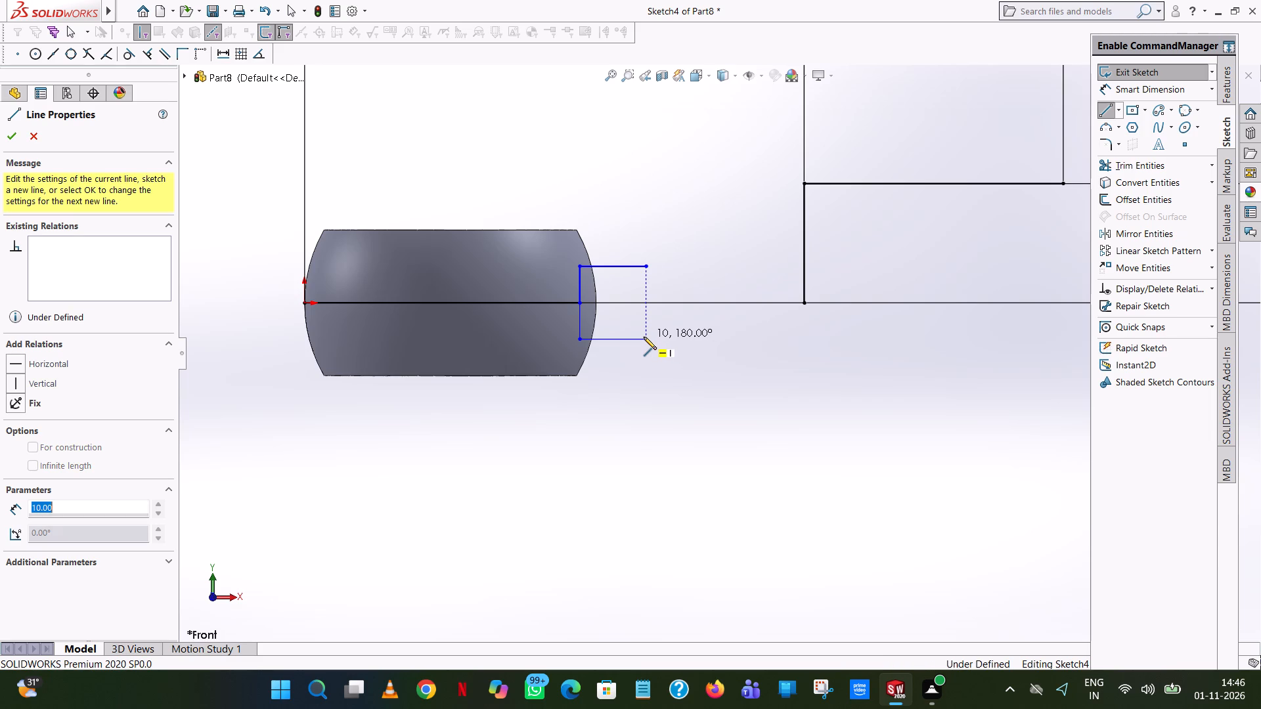
right_click(644, 337)
left_click(675, 345)
left_click(881, 335)
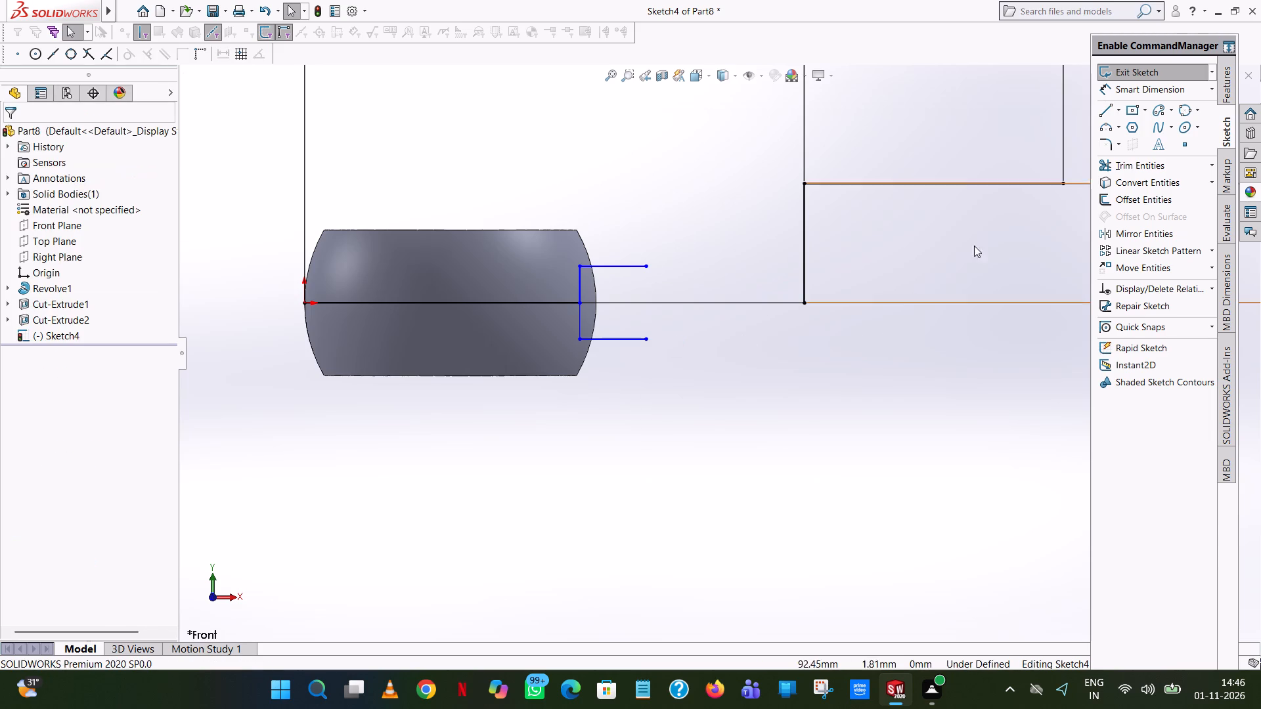
Dimension the length of the short horizontal line below the axis.
left_click(1143, 87)
left_click(625, 343)
left_click(617, 419)
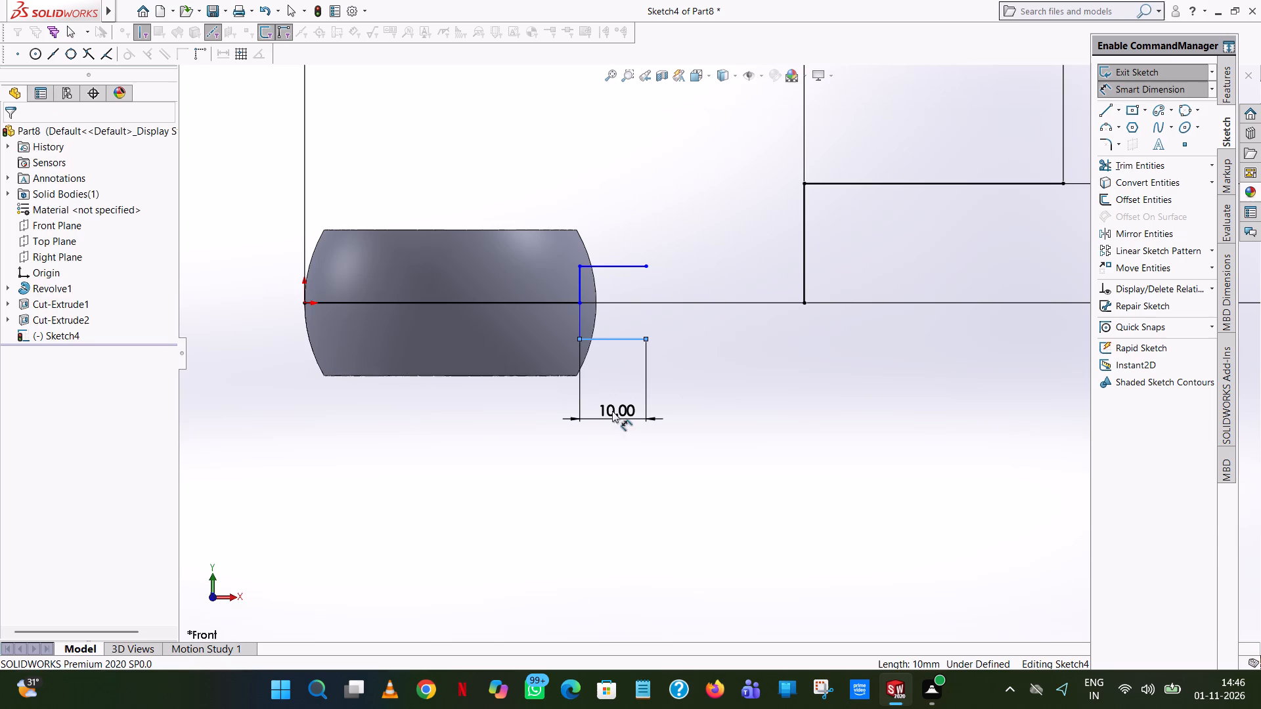
left_click(557, 403)
left_click(472, 456)
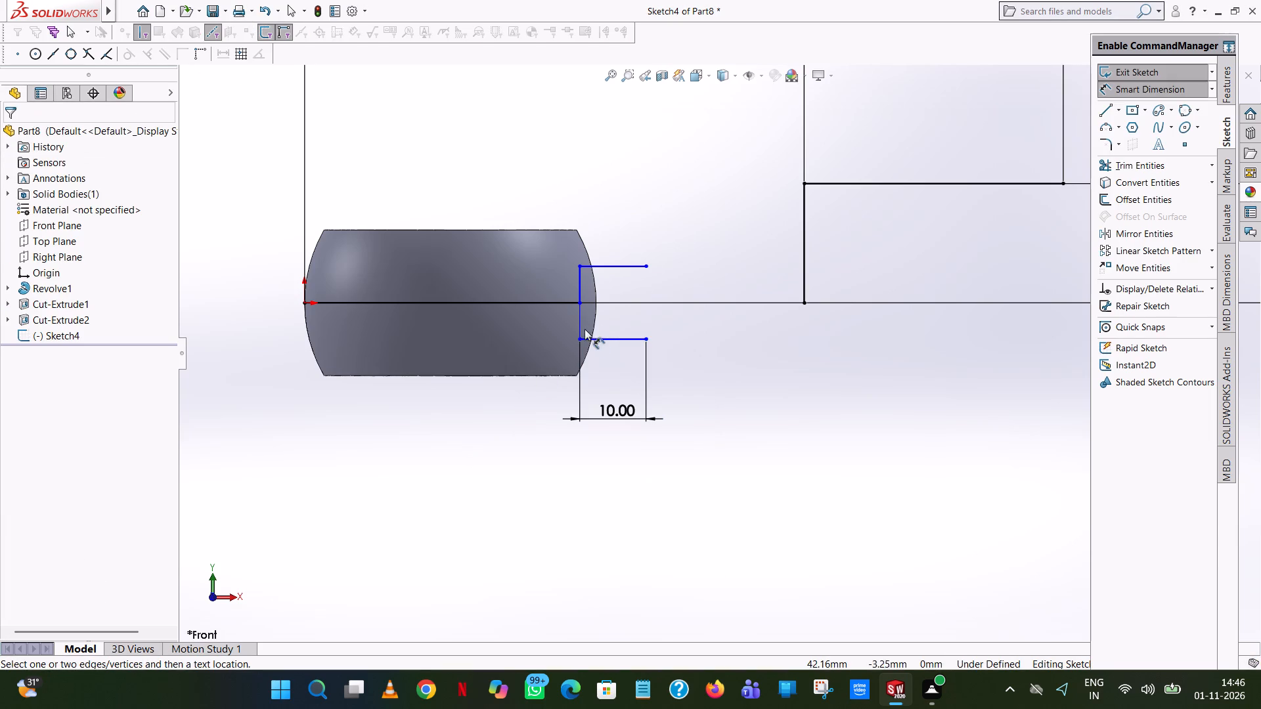
Dimension the vertical distance between the axis and the short horizontal line below it.
left_click(598, 337)
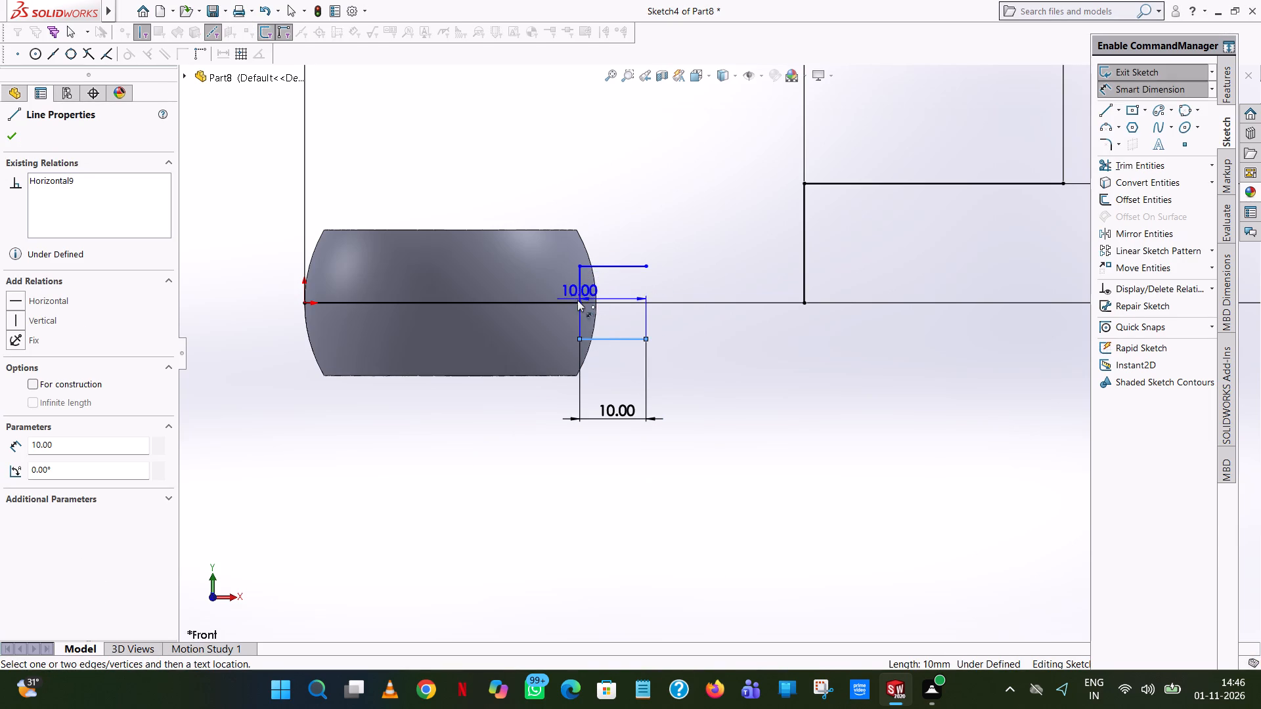
left_click(567, 302)
left_click(464, 342)
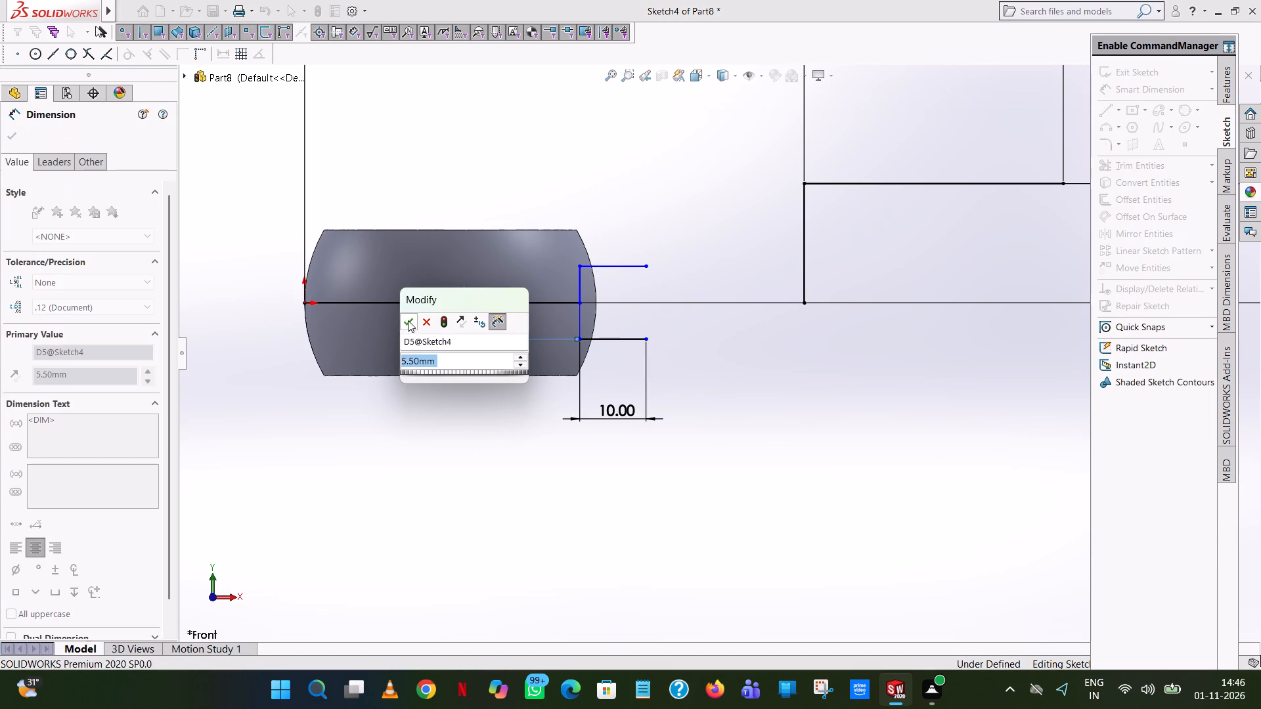
left_click(407, 320)
left_click(368, 488)
Sketch a three-point arc of radius 51 mm from the lower short horizontal line's free end to the tall vertical line's foot on the axis.
left_click(1101, 125)
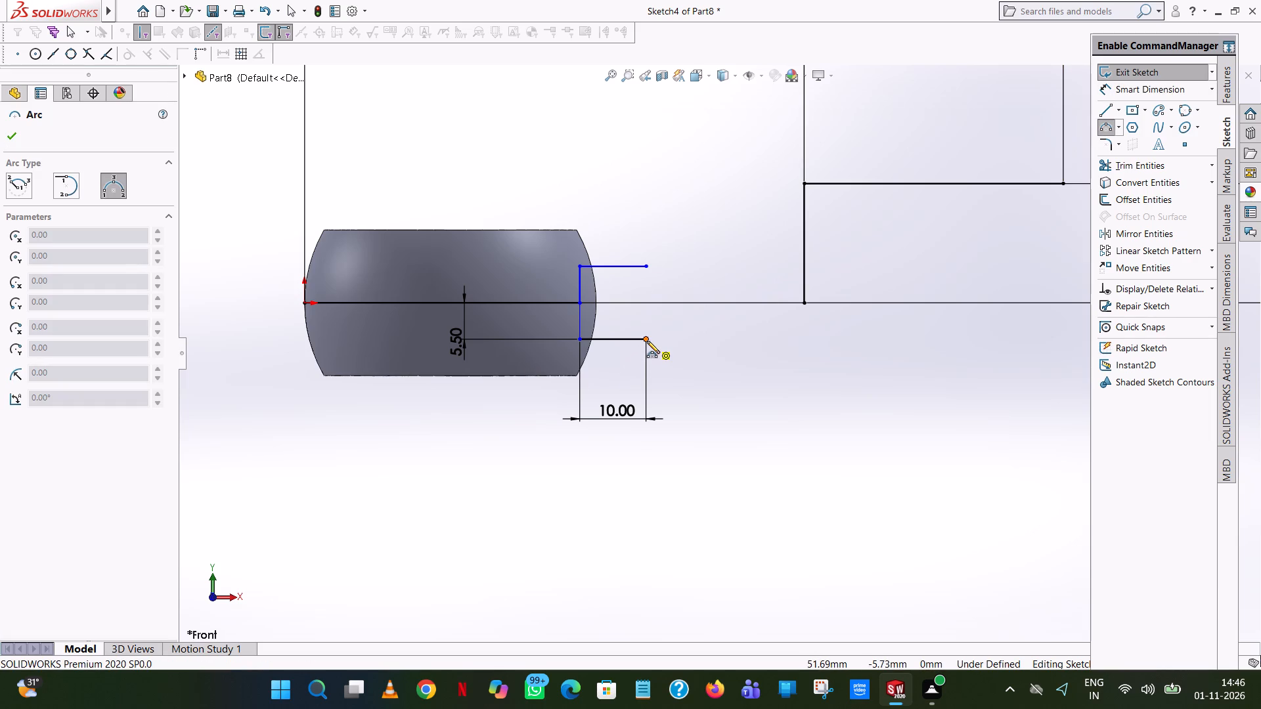
left_click(647, 341)
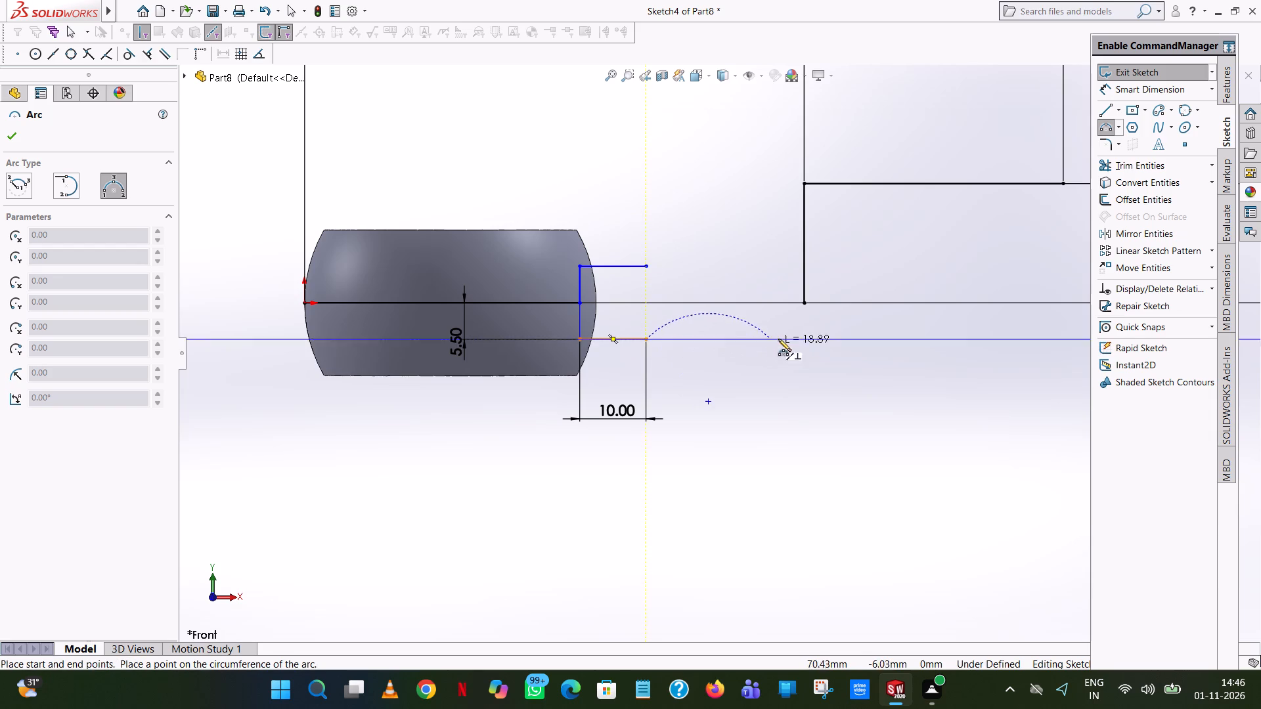
left_click(805, 303)
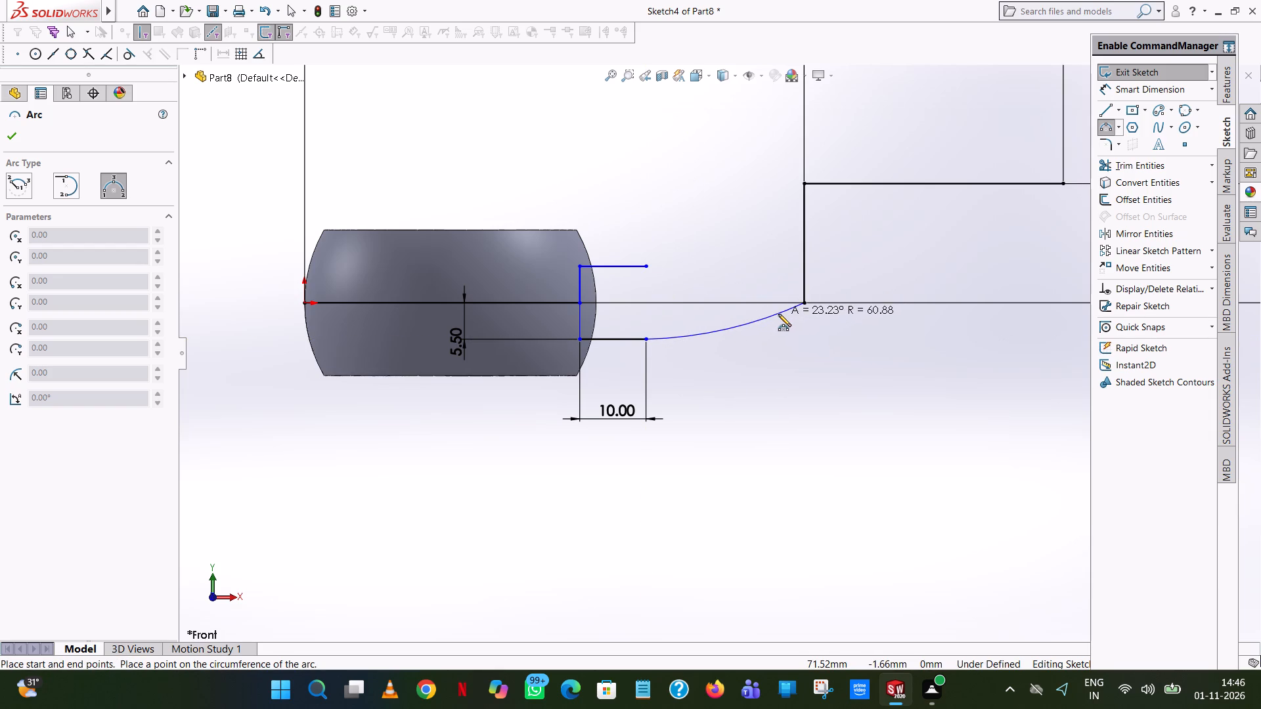
left_click(778, 314)
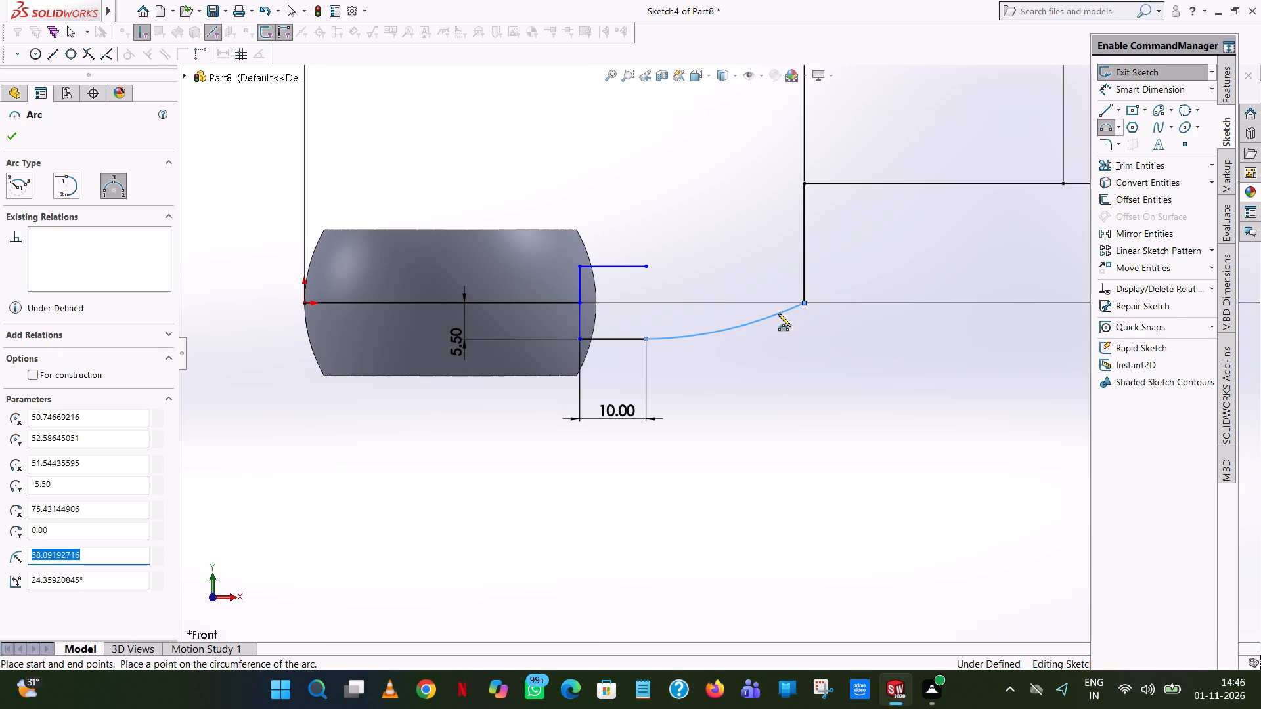
type("51")
key("Return")
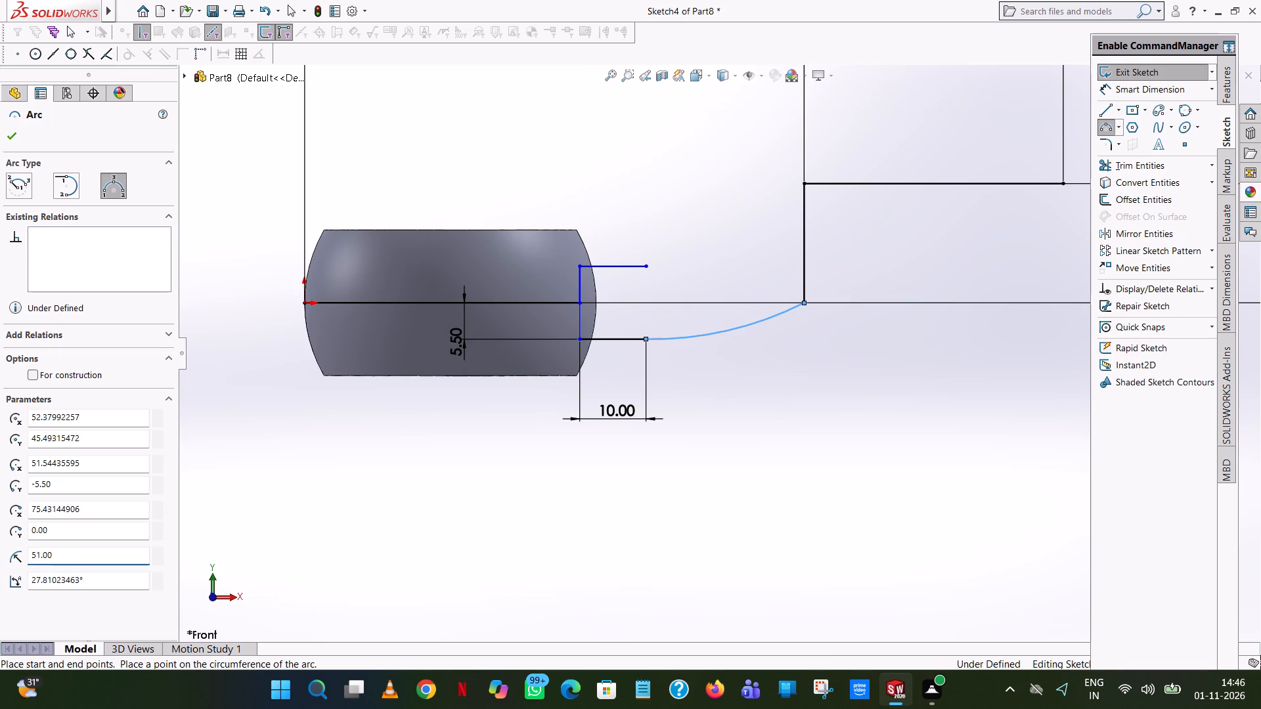
right_click(778, 314)
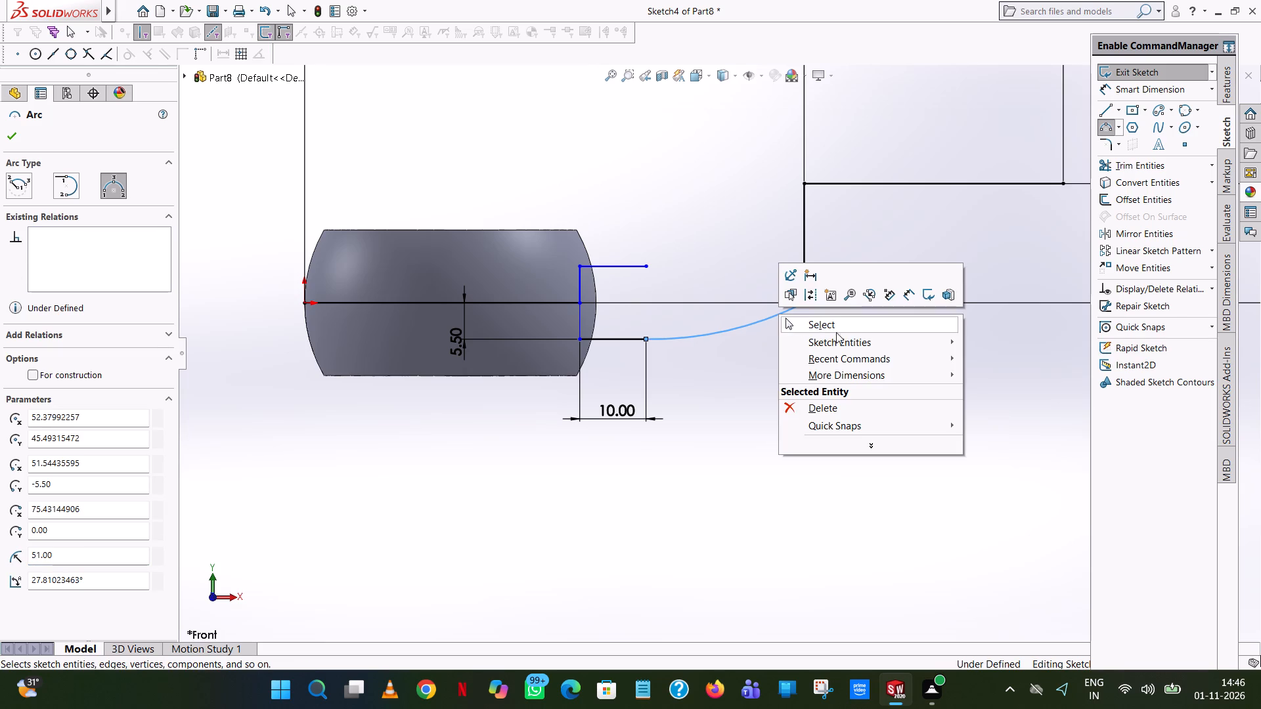
Offset the 51 mm radius arc by 10 mm in the reversed direction, towards its centre above the axis.
left_click(851, 320)
left_click(912, 383)
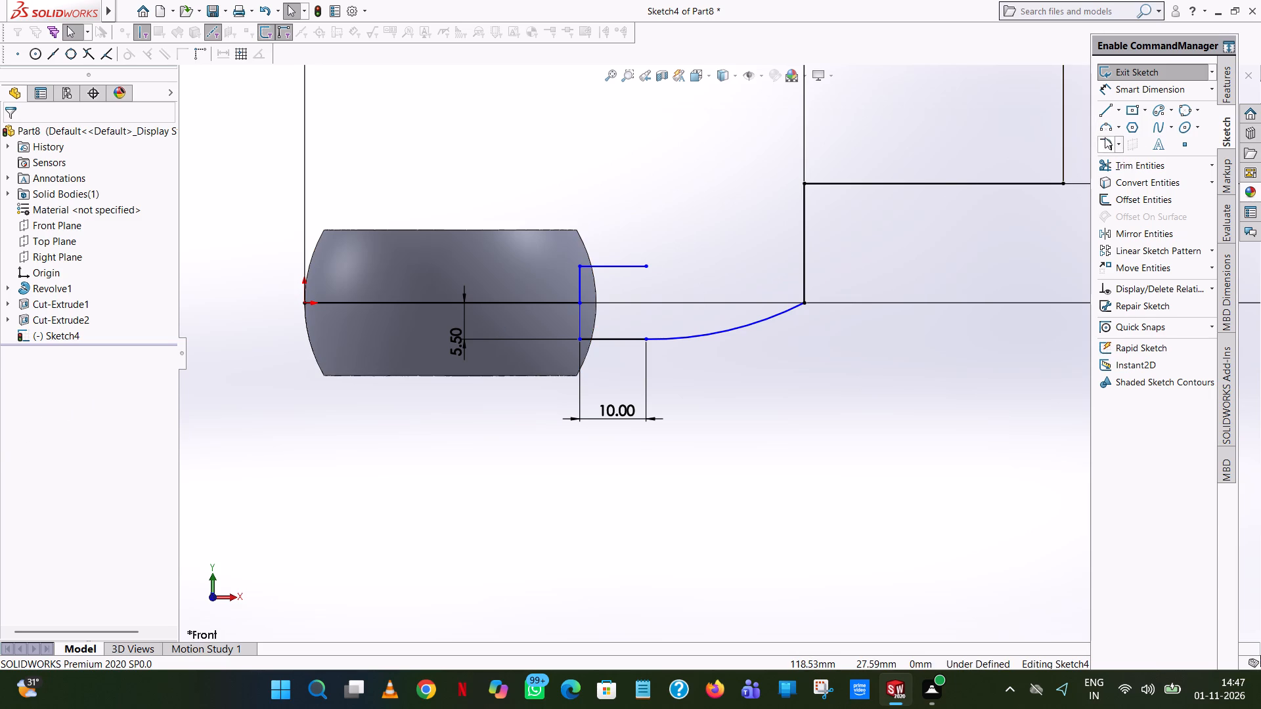
left_click(1153, 196)
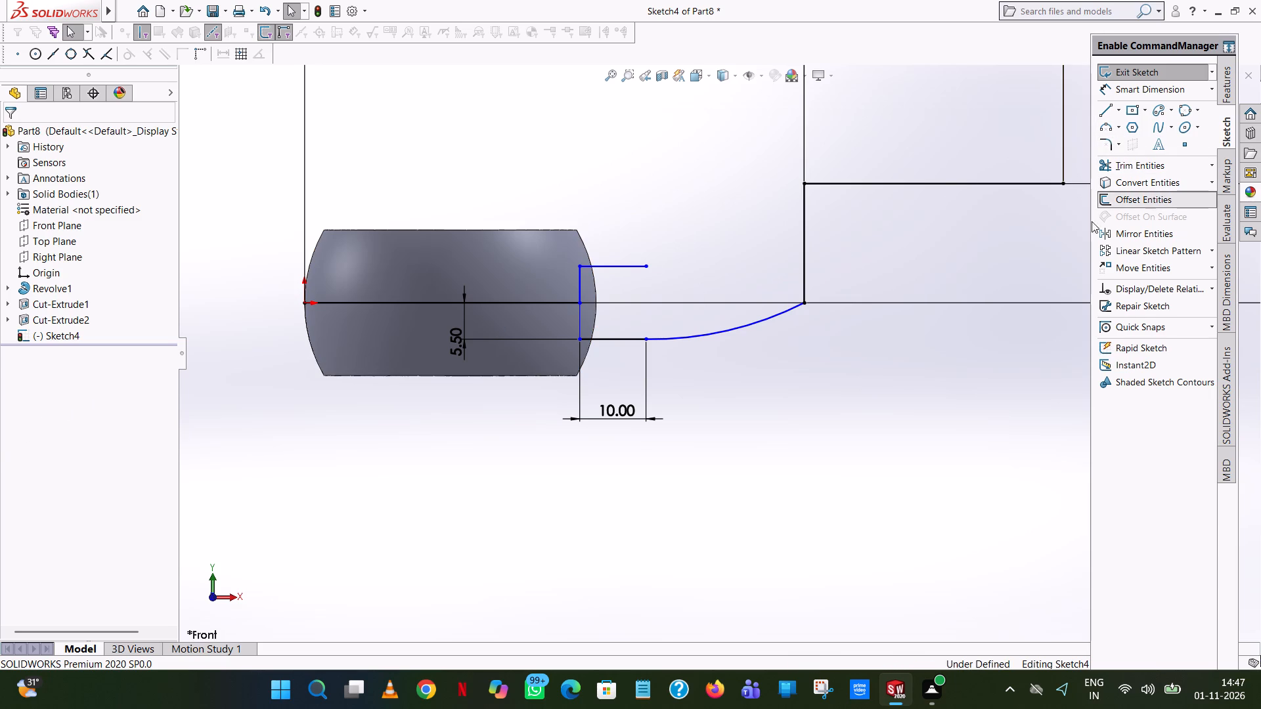
left_click(718, 332)
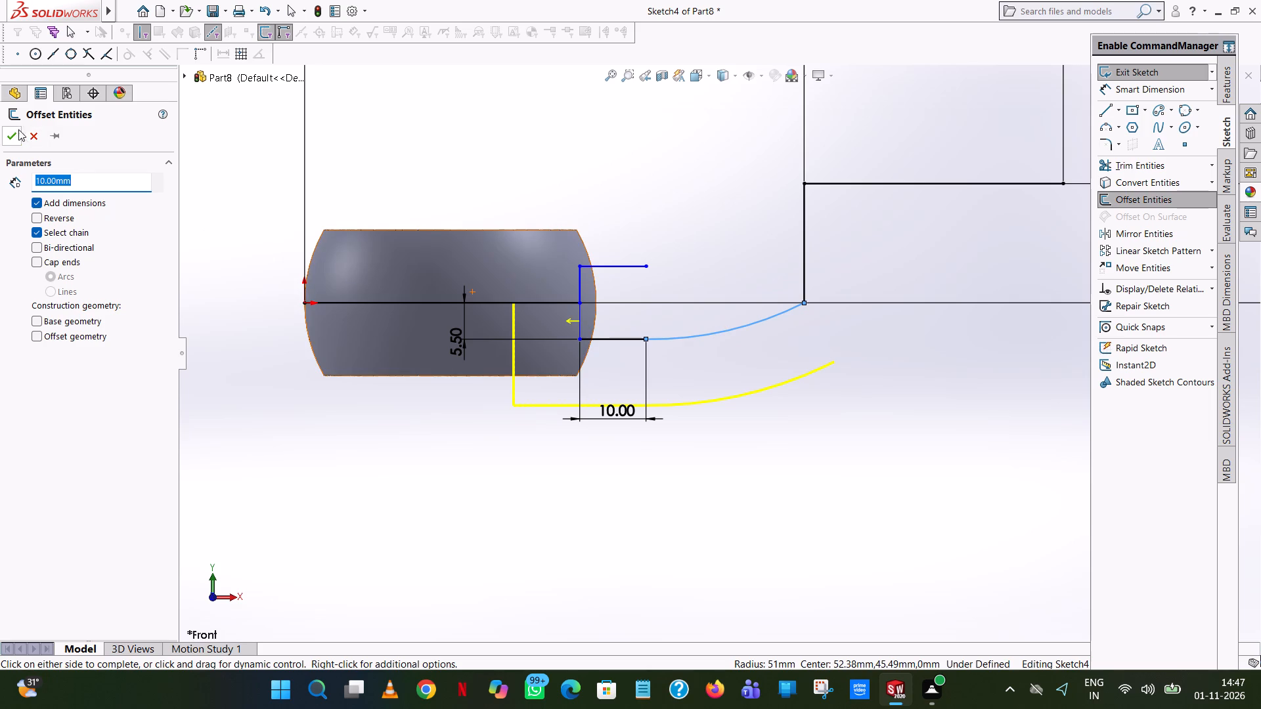
left_click(58, 216)
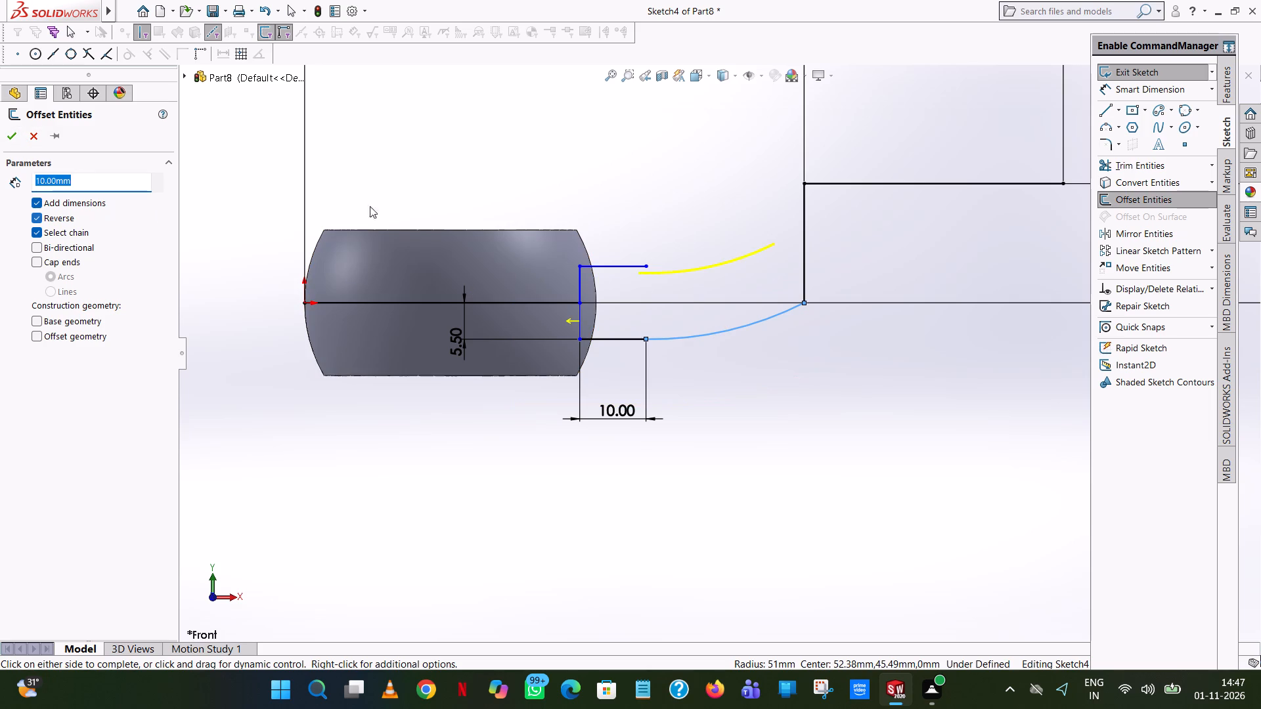
scroll(697, 289, "down", 6)
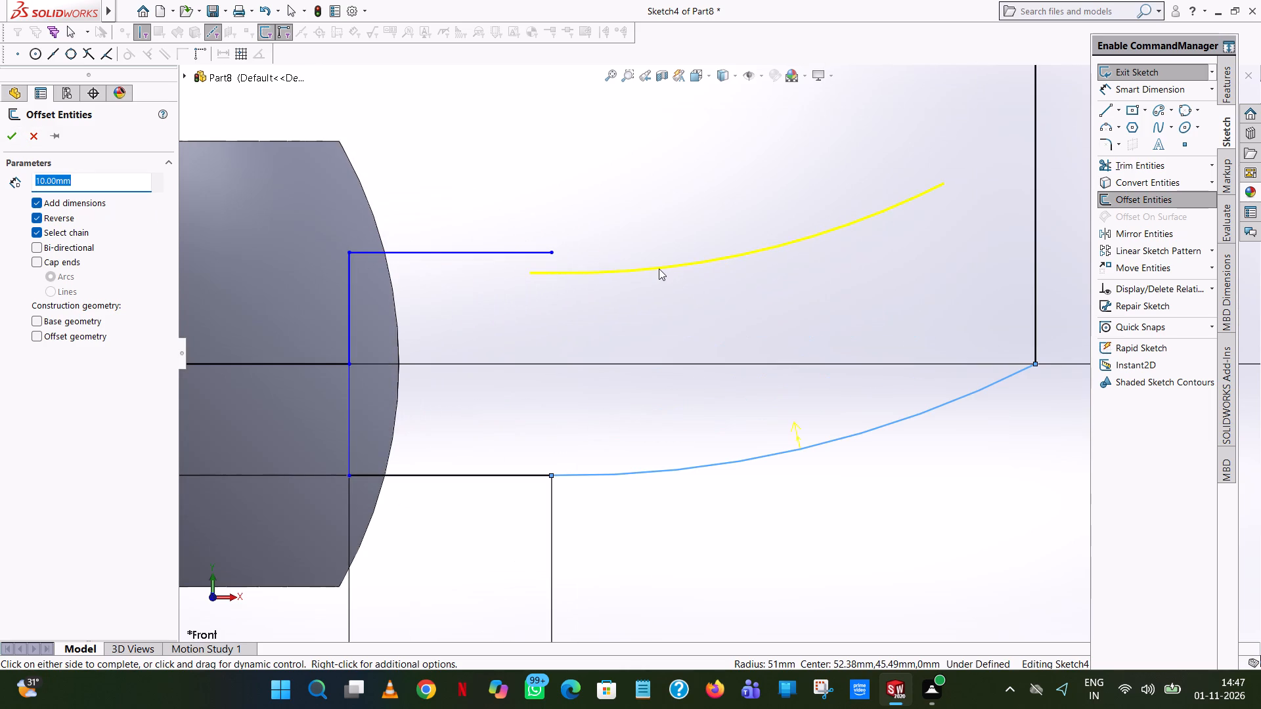
left_click(11, 137)
scroll(615, 213, "up", 5)
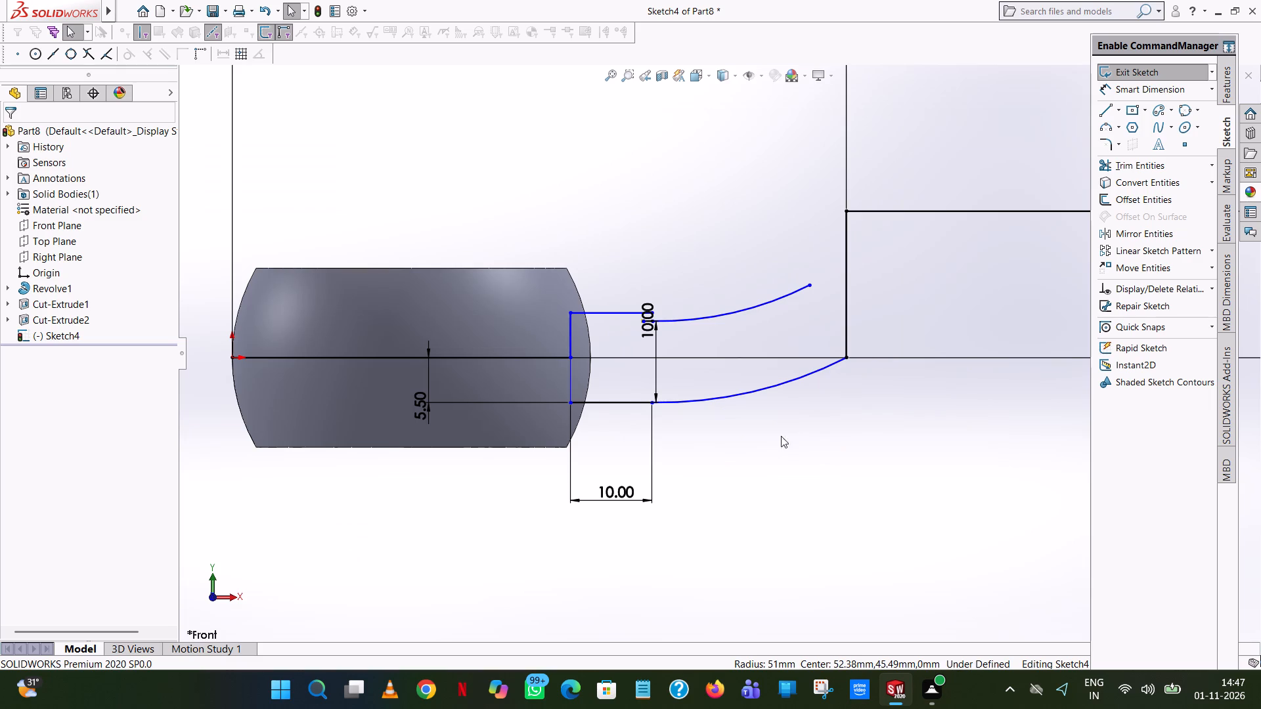
Set the offset distance between the two arcs to 11 mm.
double_click(646, 326)
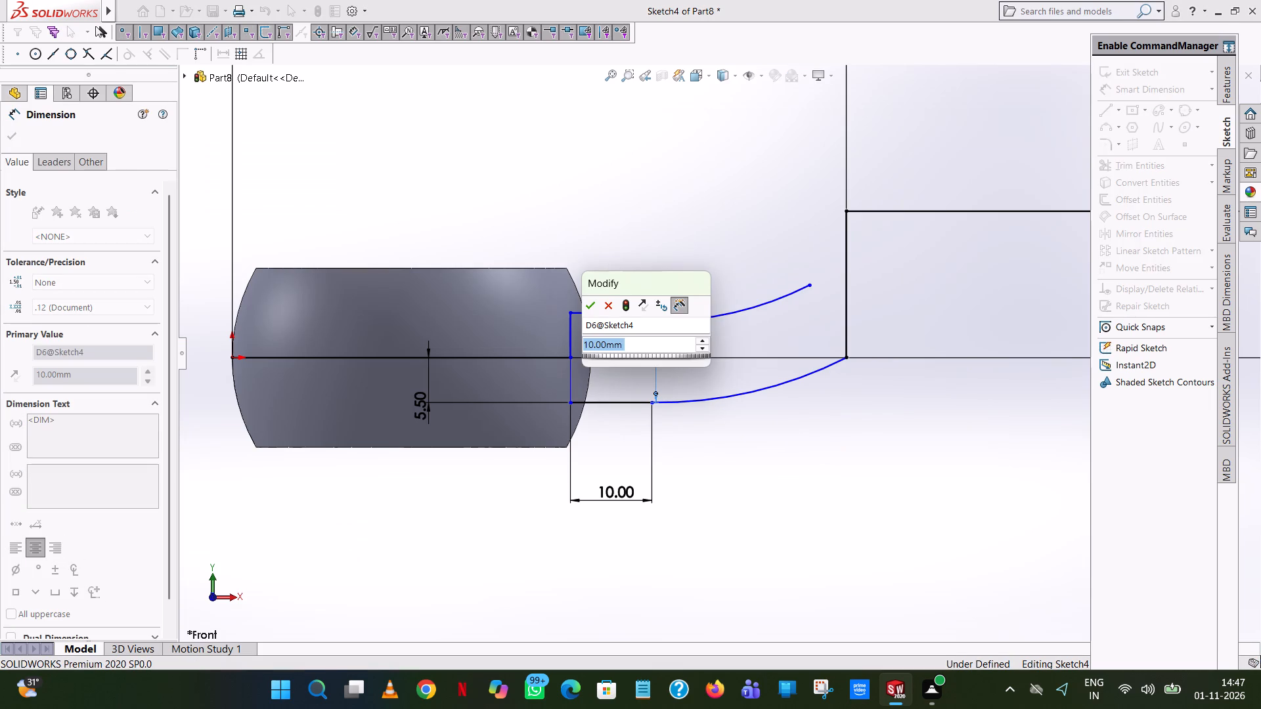
type("11")
key("Return")
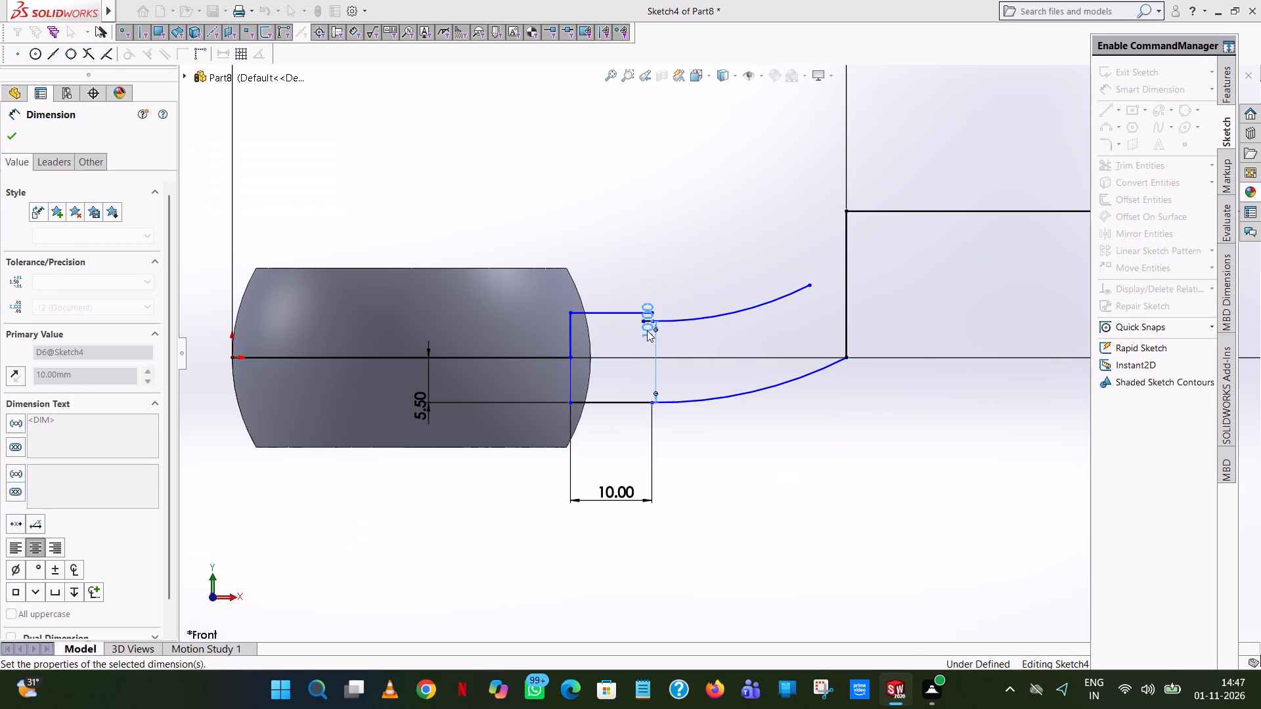
left_click(816, 514)
Examine the junction between the upper short horizontal line's end and the start of the offset arc.
scroll(696, 377, "down", 2)
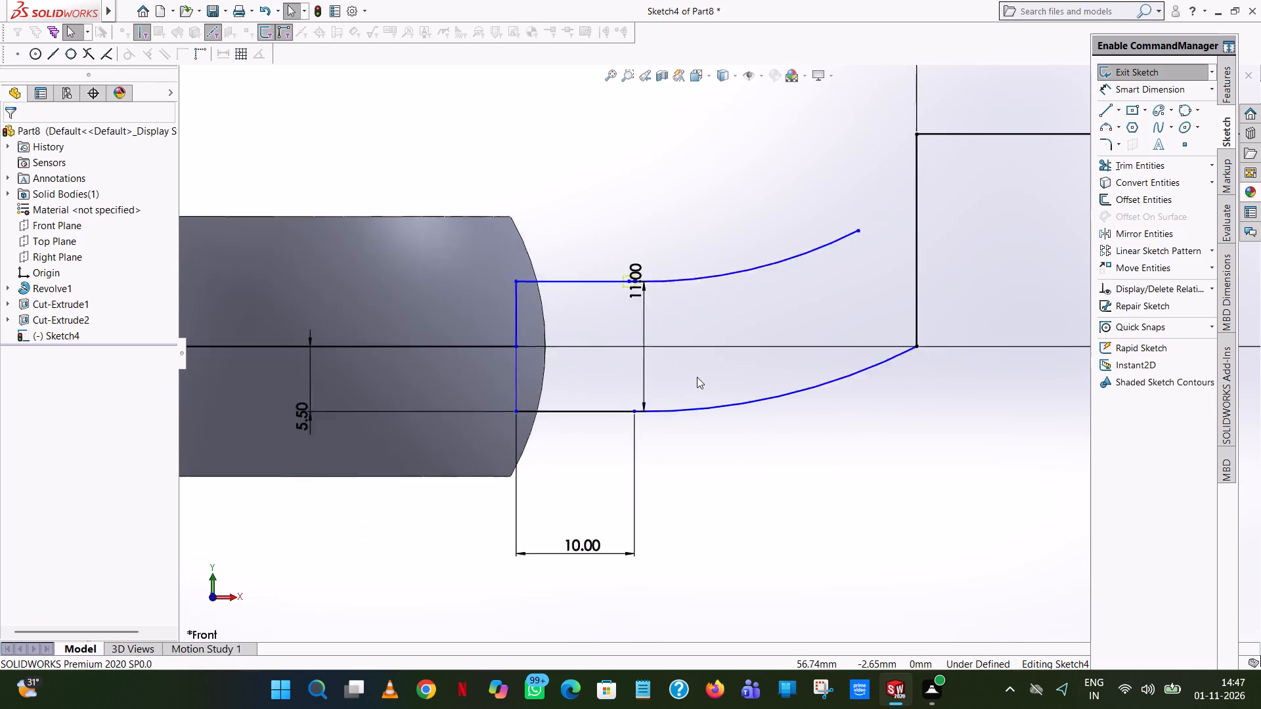
scroll(697, 377, "down", 3)
scroll(641, 260, "down", 7)
scroll(502, 96, "down", 4)
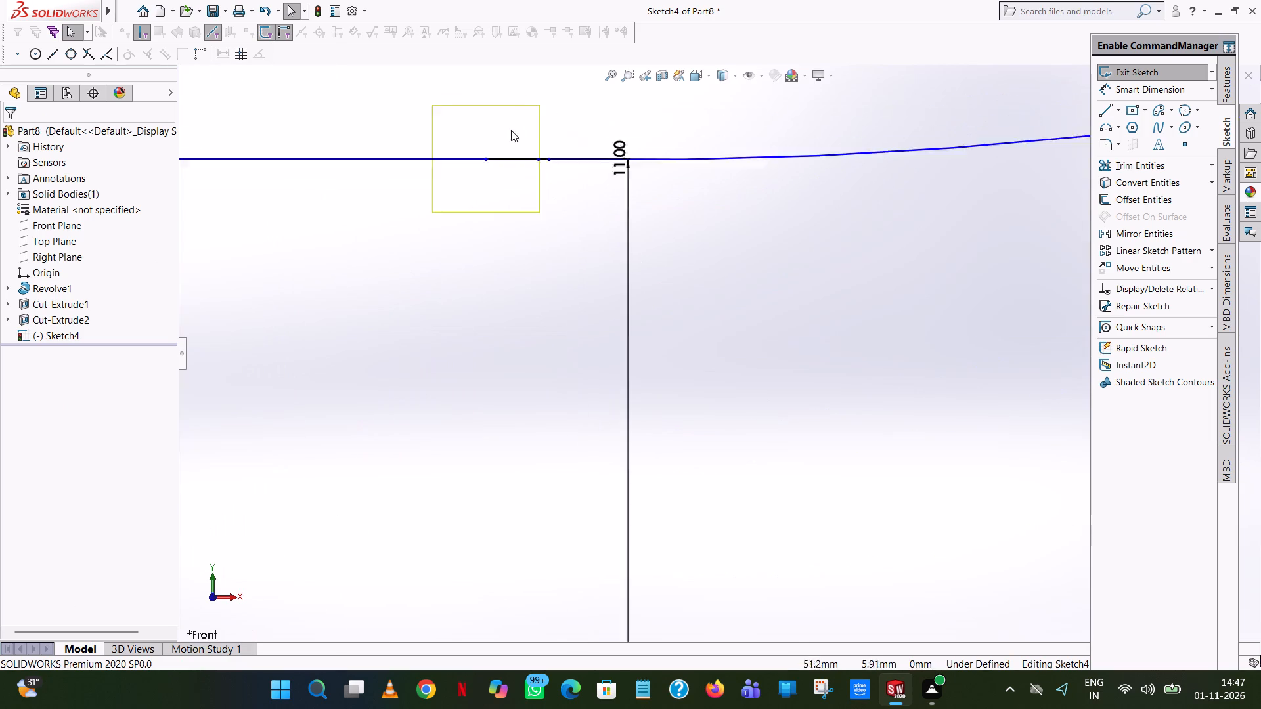
scroll(511, 130, "down", 5)
scroll(680, 361, "down", 6)
scroll(939, 405, "down", 4)
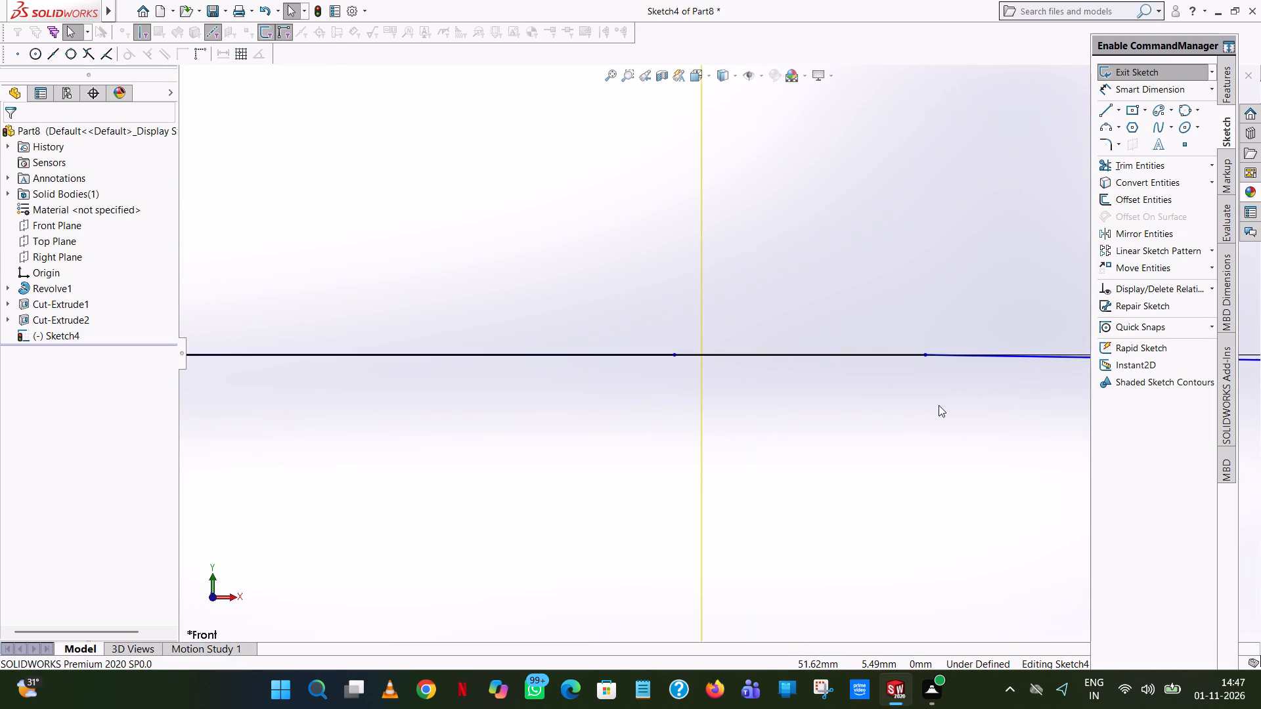
scroll(991, 368, "down", 4)
scroll(991, 368, "up", 20)
scroll(991, 368, "up", 1)
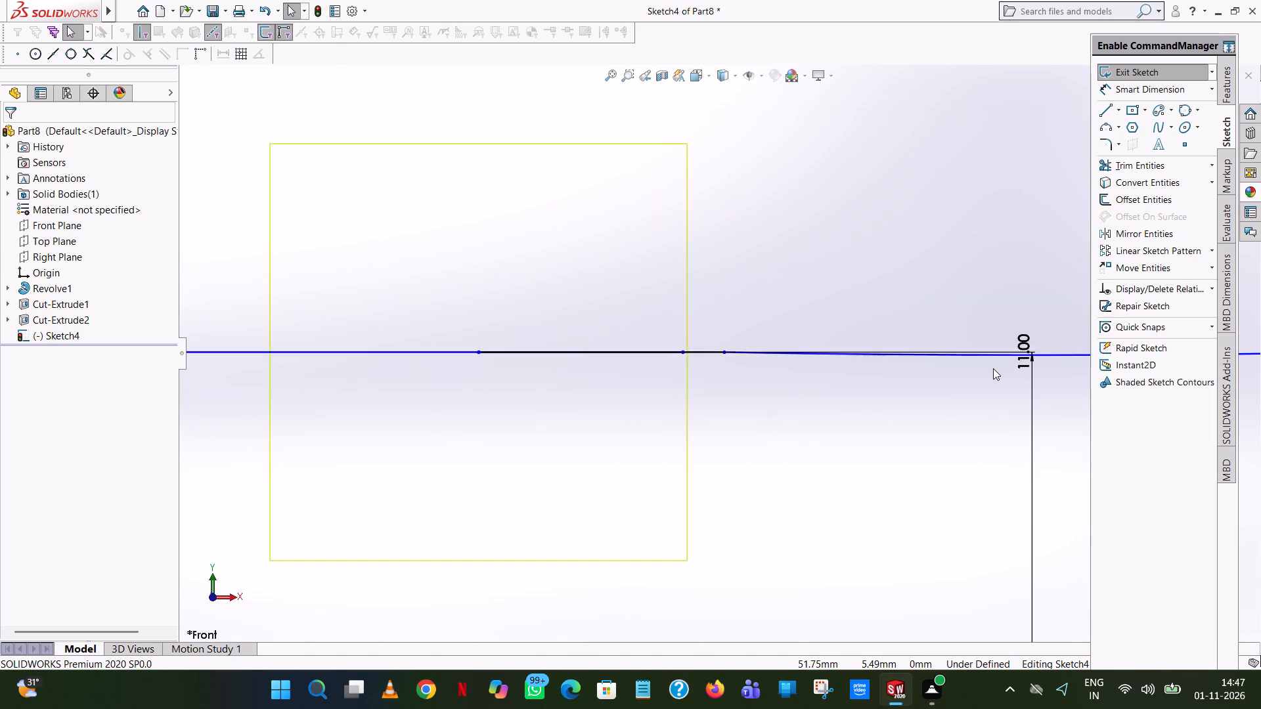
scroll(993, 368, "up", 2)
scroll(866, 365, "down", 8)
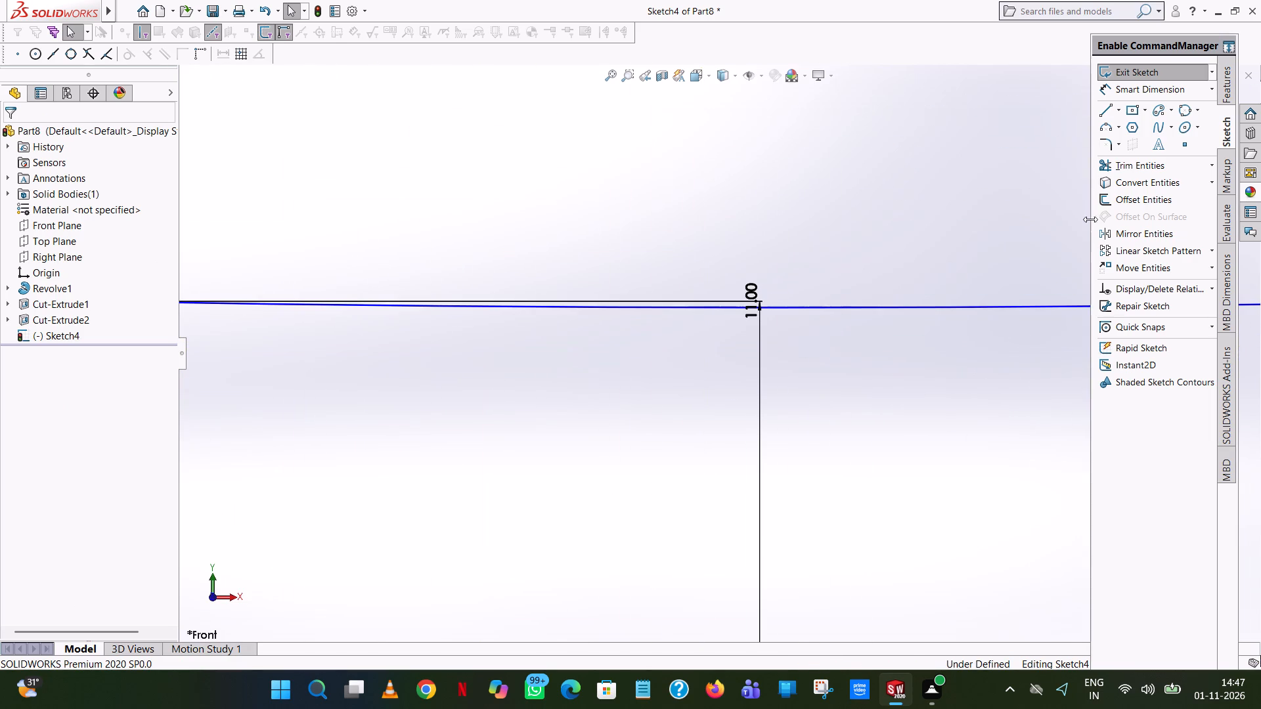
scroll(841, 335, "up", 20)
scroll(841, 335, "up", 13)
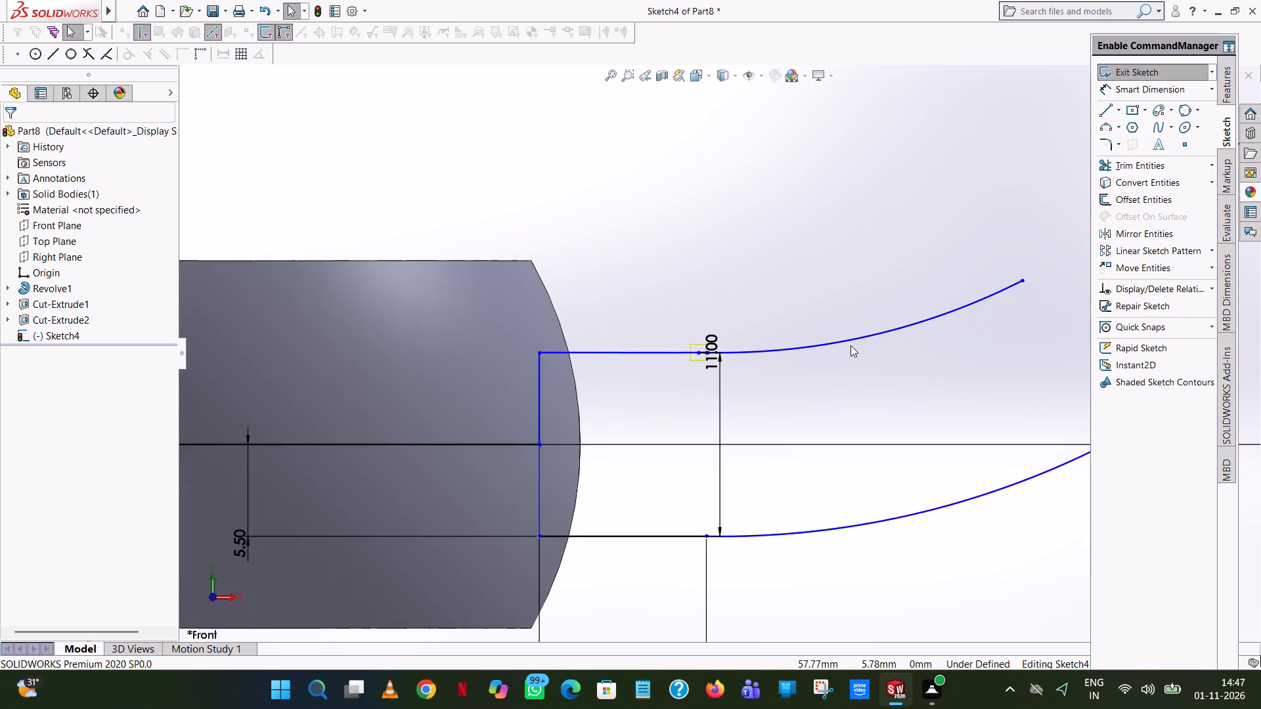
scroll(851, 345, "up", 2)
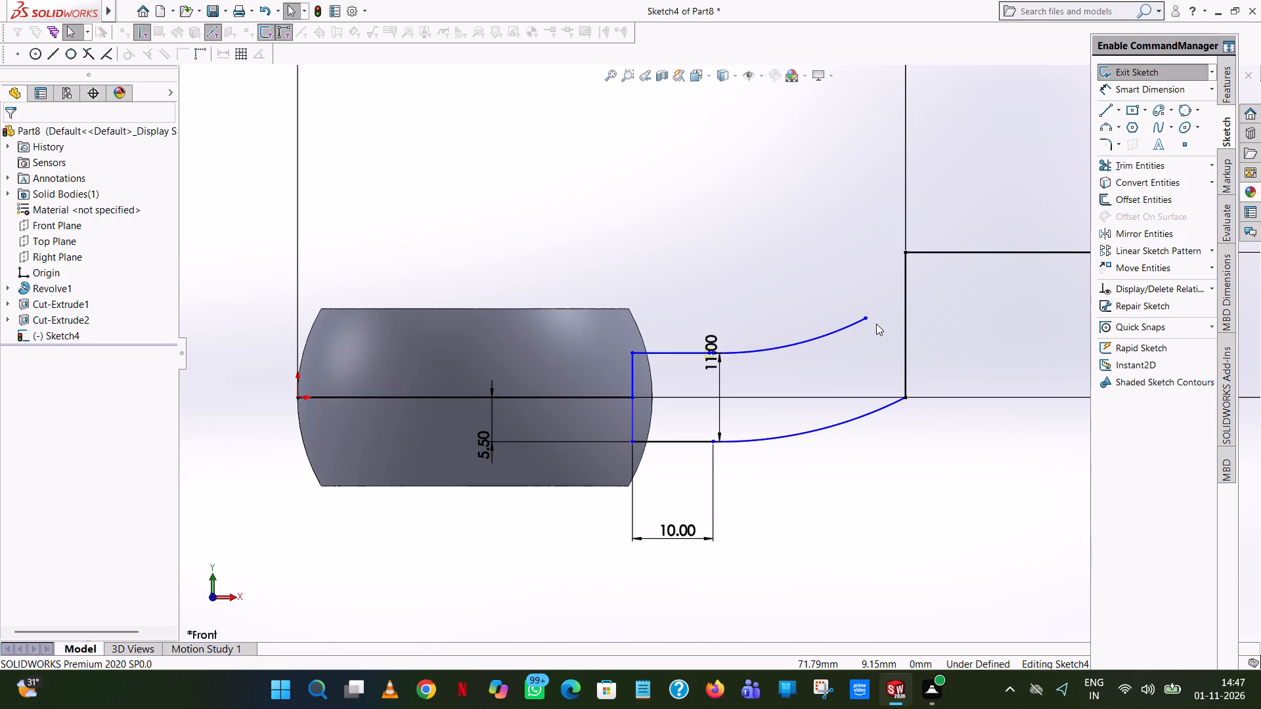
scroll(883, 317, "up", 3)
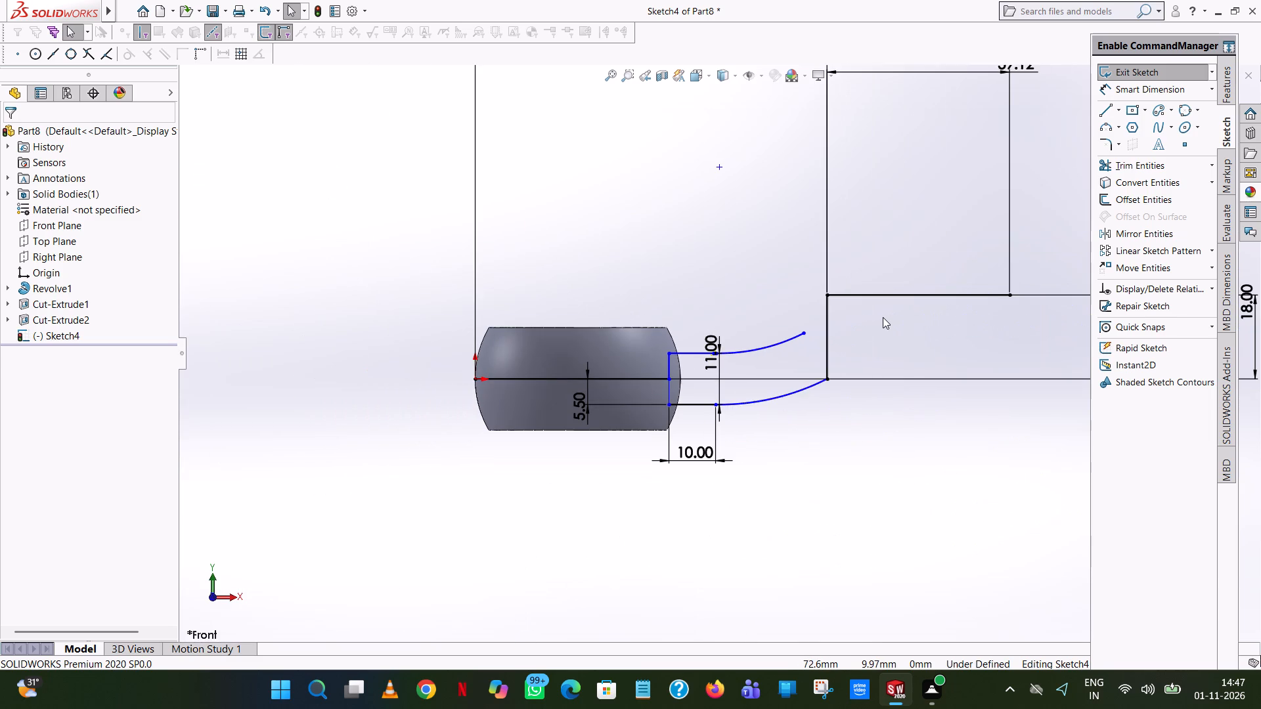
Dimension the radius of the upper offset arc.
left_click(1102, 126)
left_click(1128, 91)
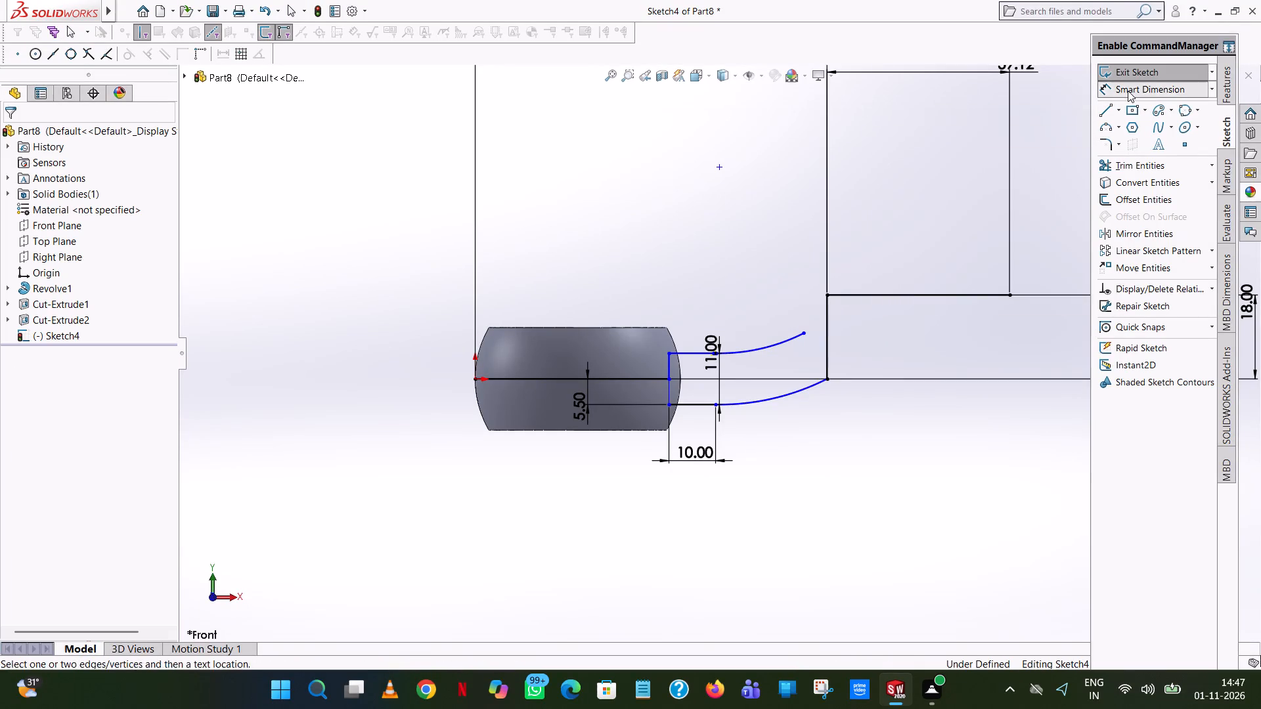
left_click(774, 345)
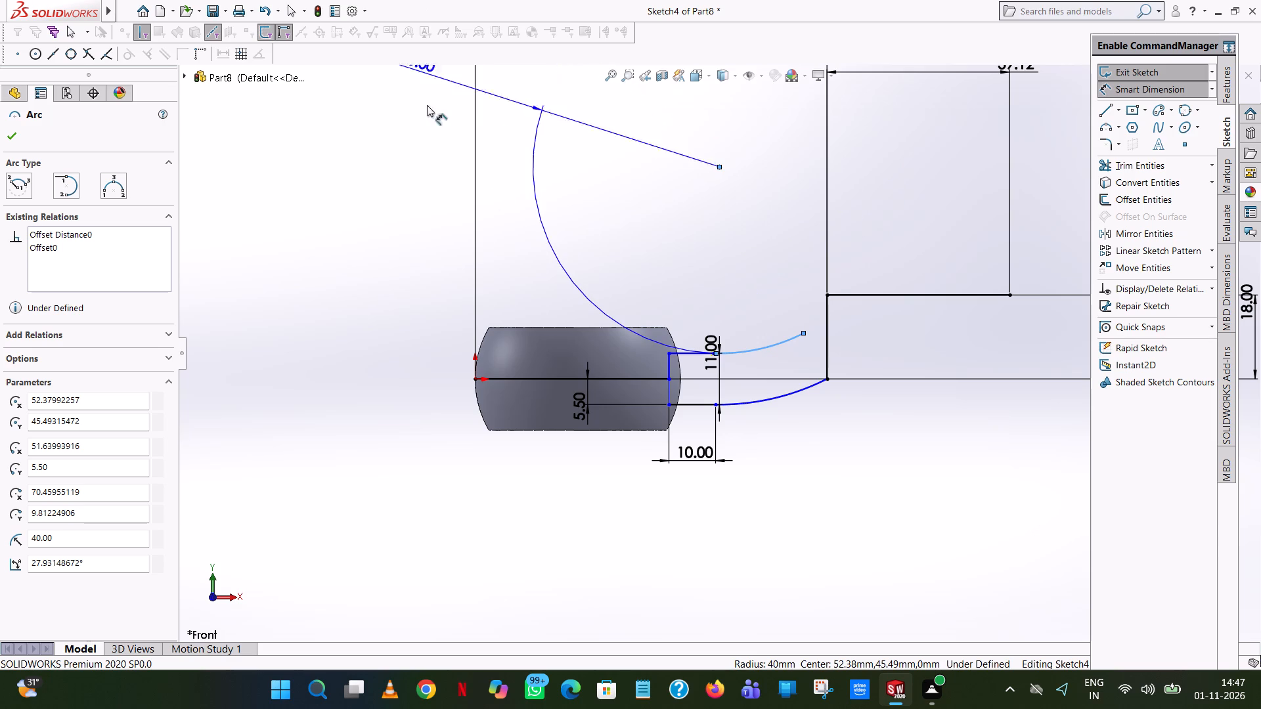
left_click(738, 295)
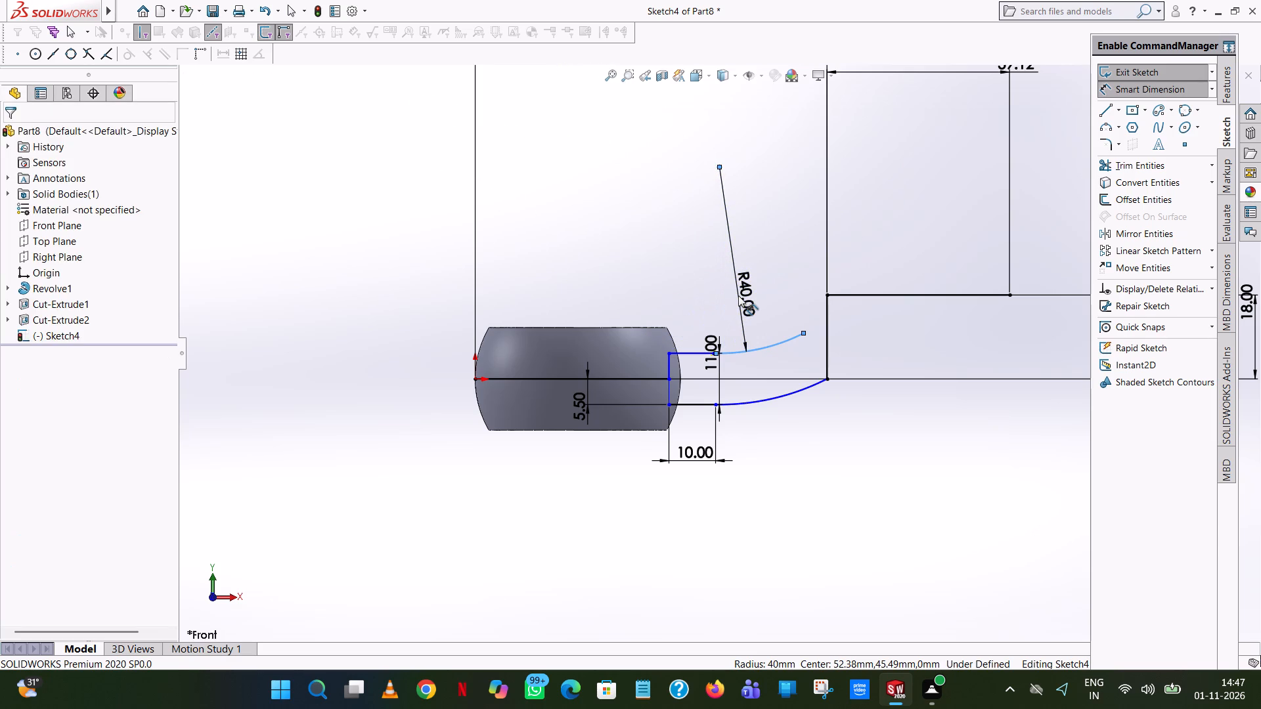
left_click(684, 271)
left_click(598, 167)
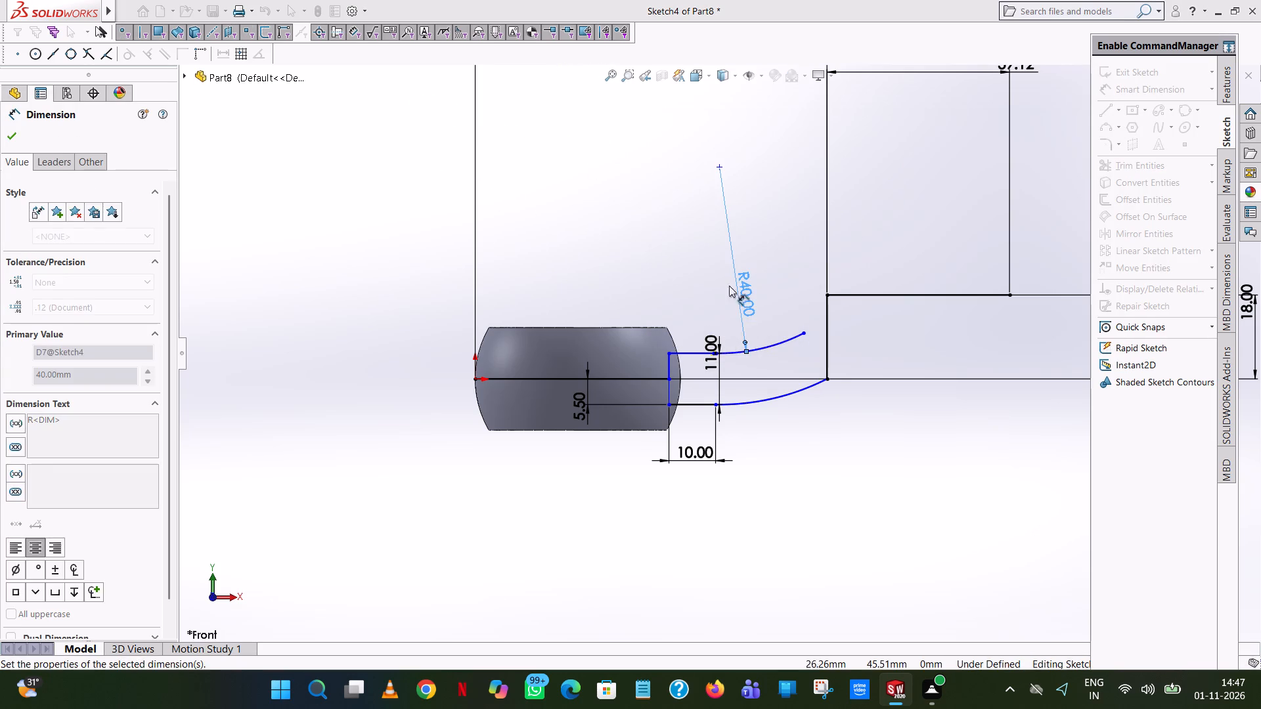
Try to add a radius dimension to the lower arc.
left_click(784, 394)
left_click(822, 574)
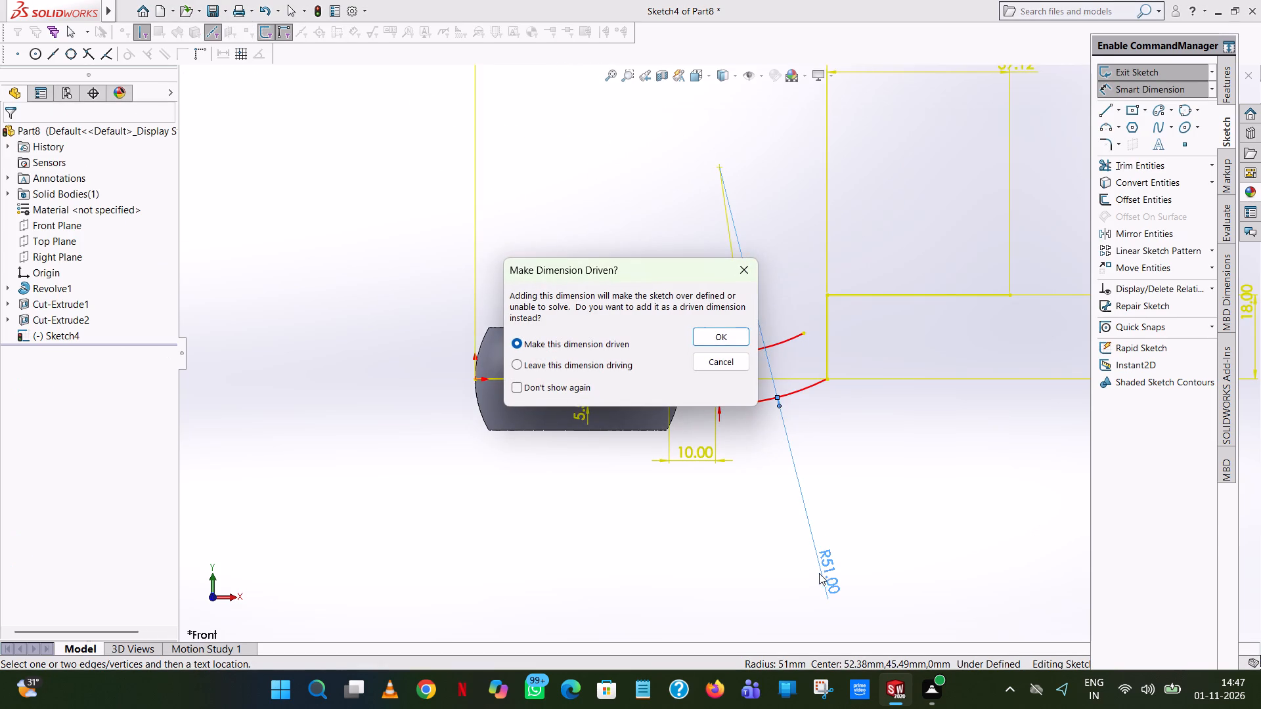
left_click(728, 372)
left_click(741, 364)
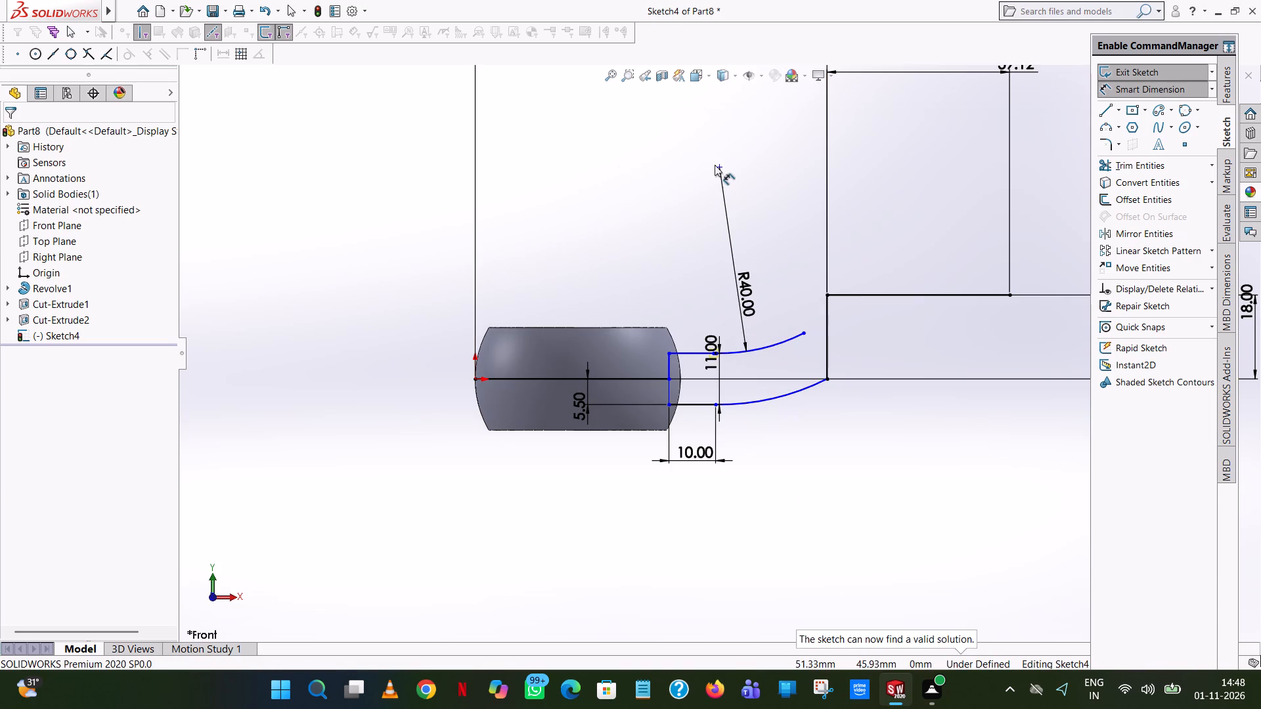
Dimension the vertical distance between the arcs' common centre point and the origin.
left_click(719, 165)
left_click(476, 379)
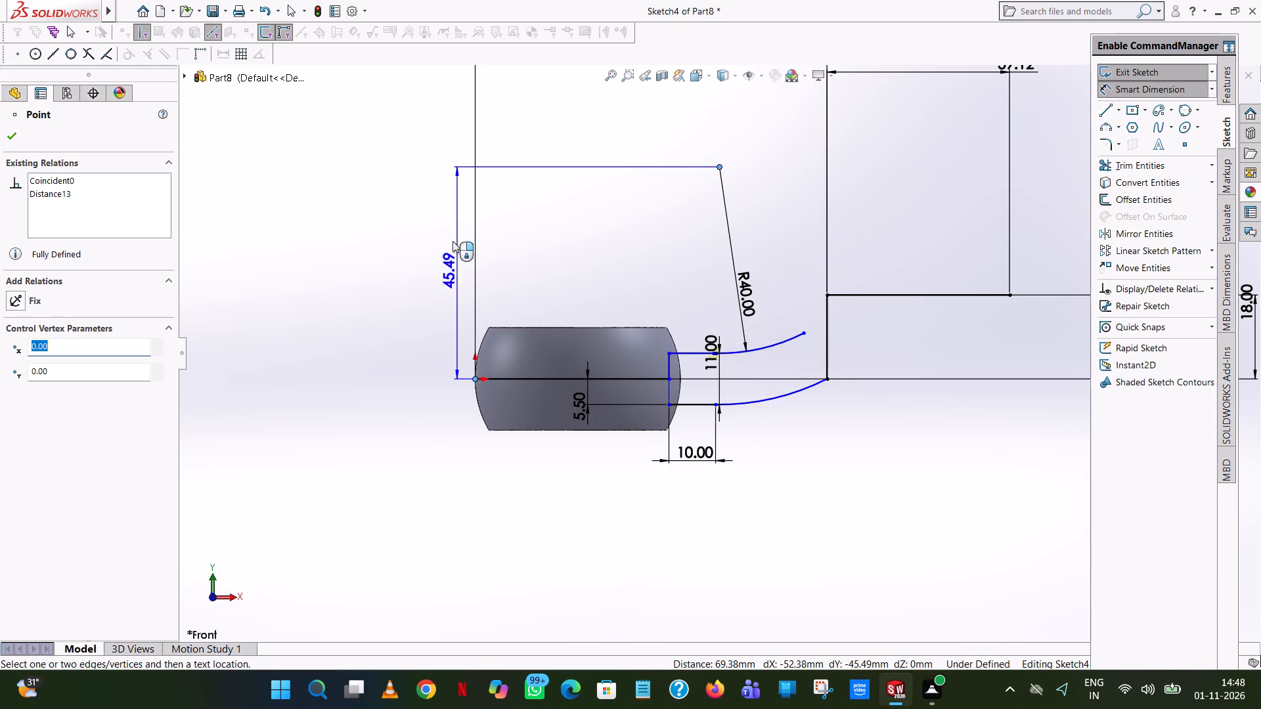
left_click(414, 175)
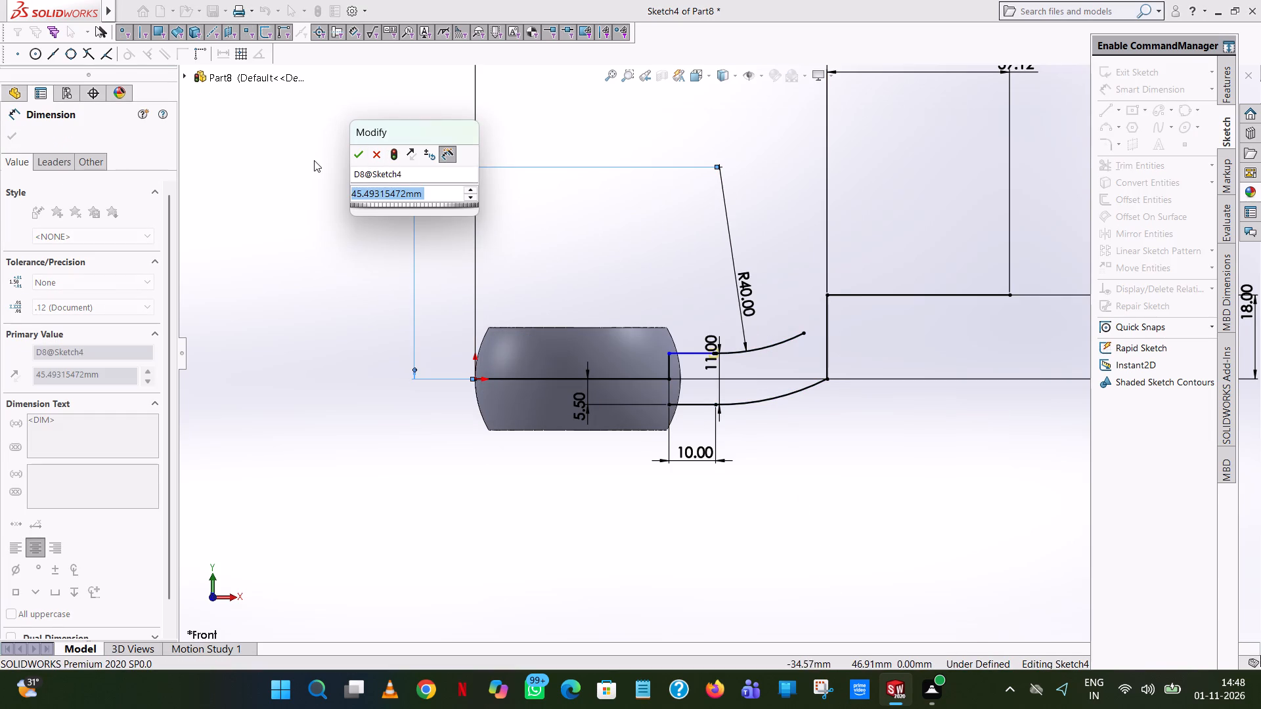
left_click(364, 150)
left_click(330, 156)
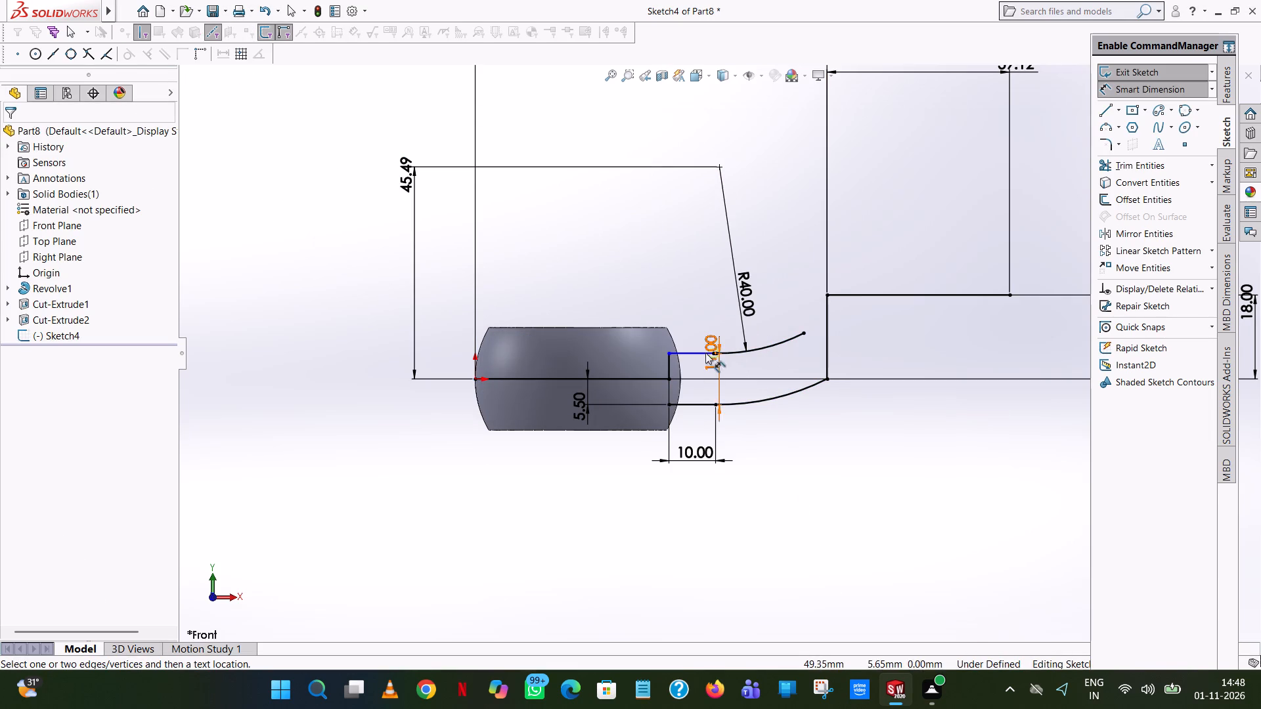
Dimension the length of the short horizontal line above the axis.
scroll(703, 360, "down", 8)
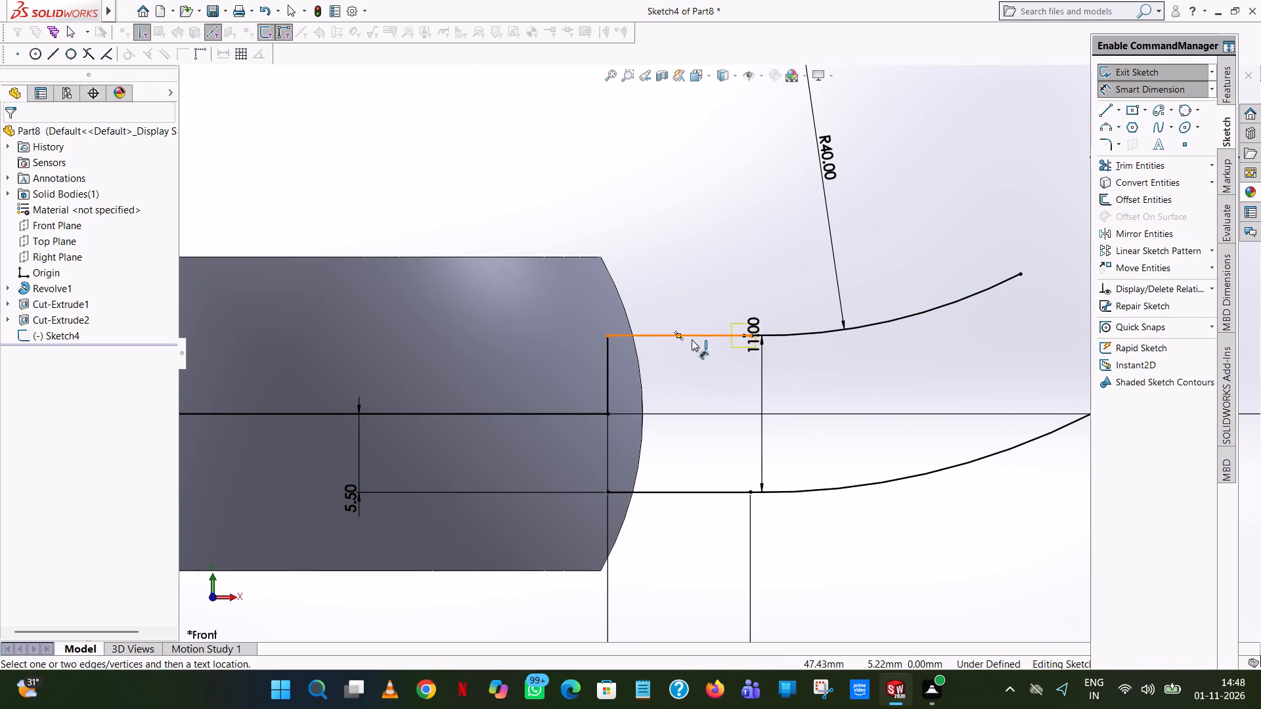
left_click(692, 339)
left_click(680, 203)
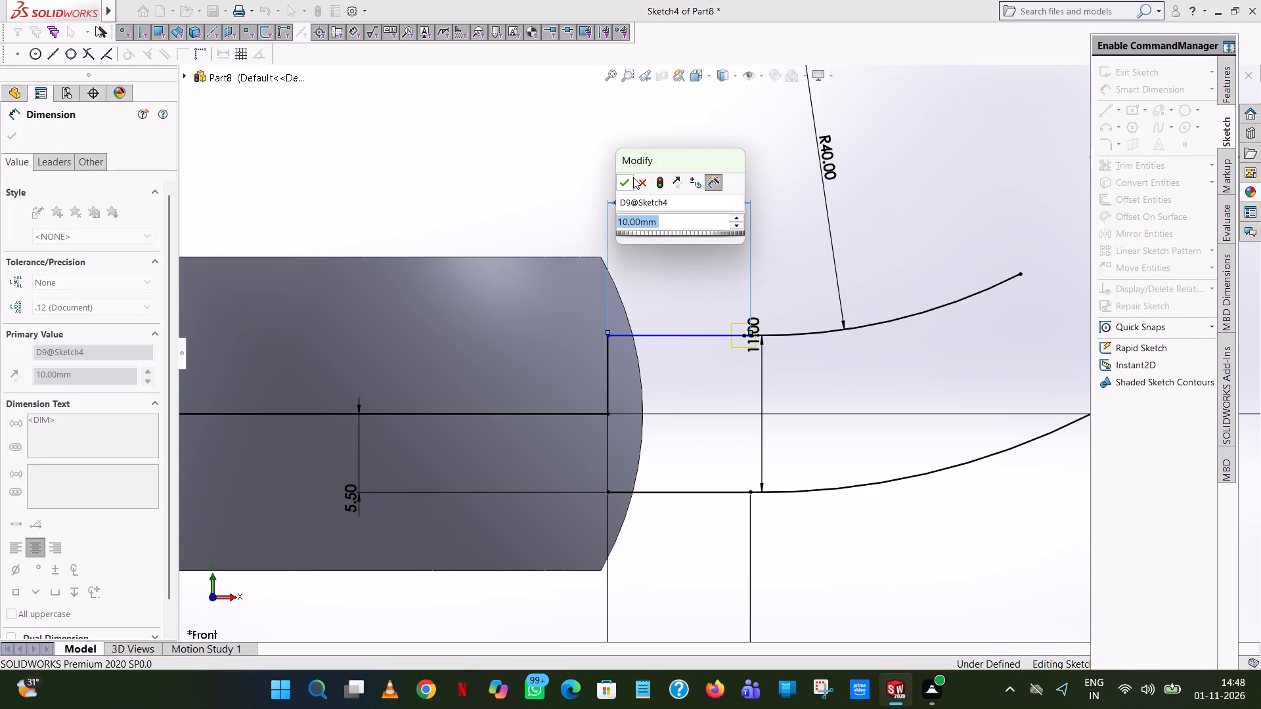
left_click(633, 177)
left_click(569, 172)
Dimension the vertical distance between the upper short horizontal line and the axis.
left_click(698, 337)
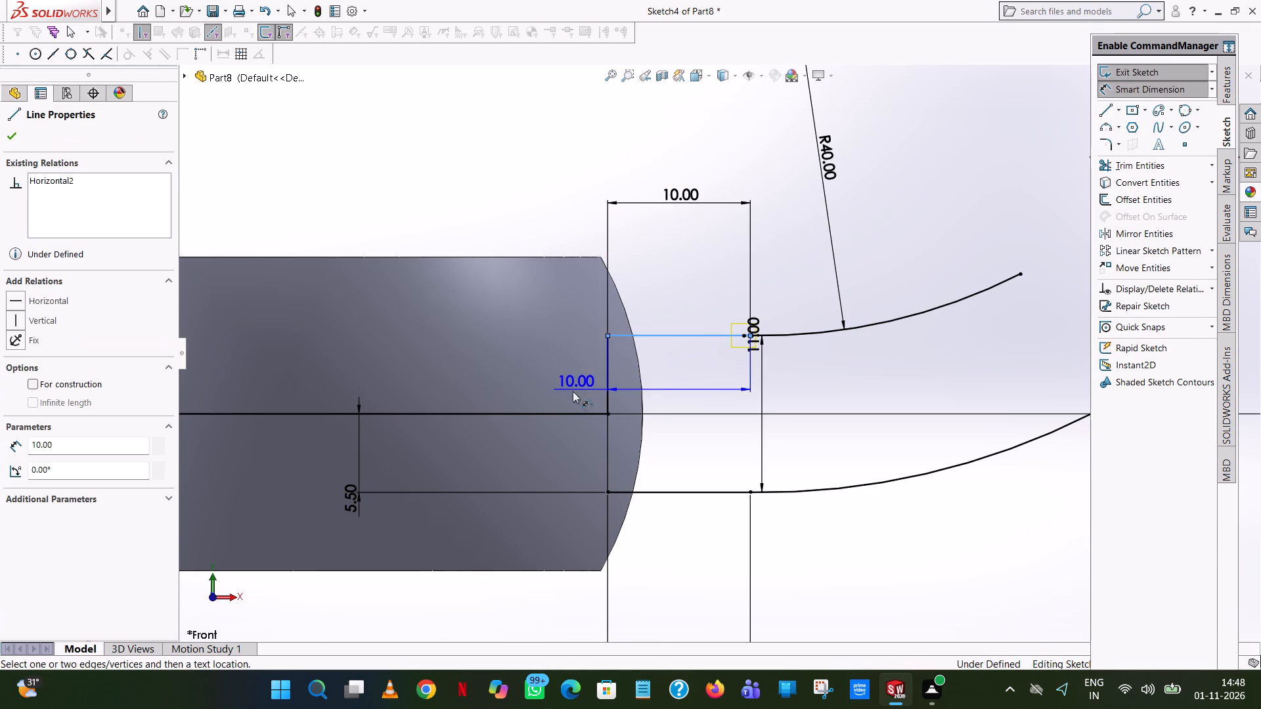
left_click(560, 412)
left_click(472, 380)
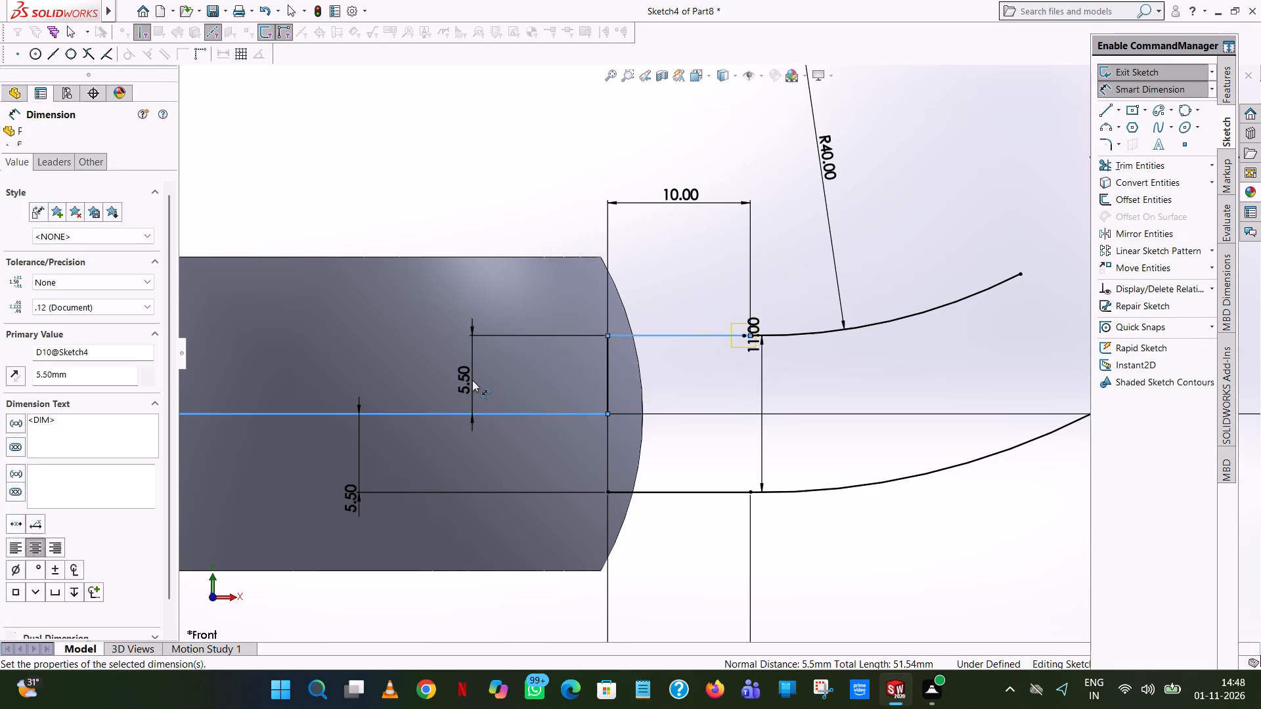
left_click(409, 357)
left_click(442, 211)
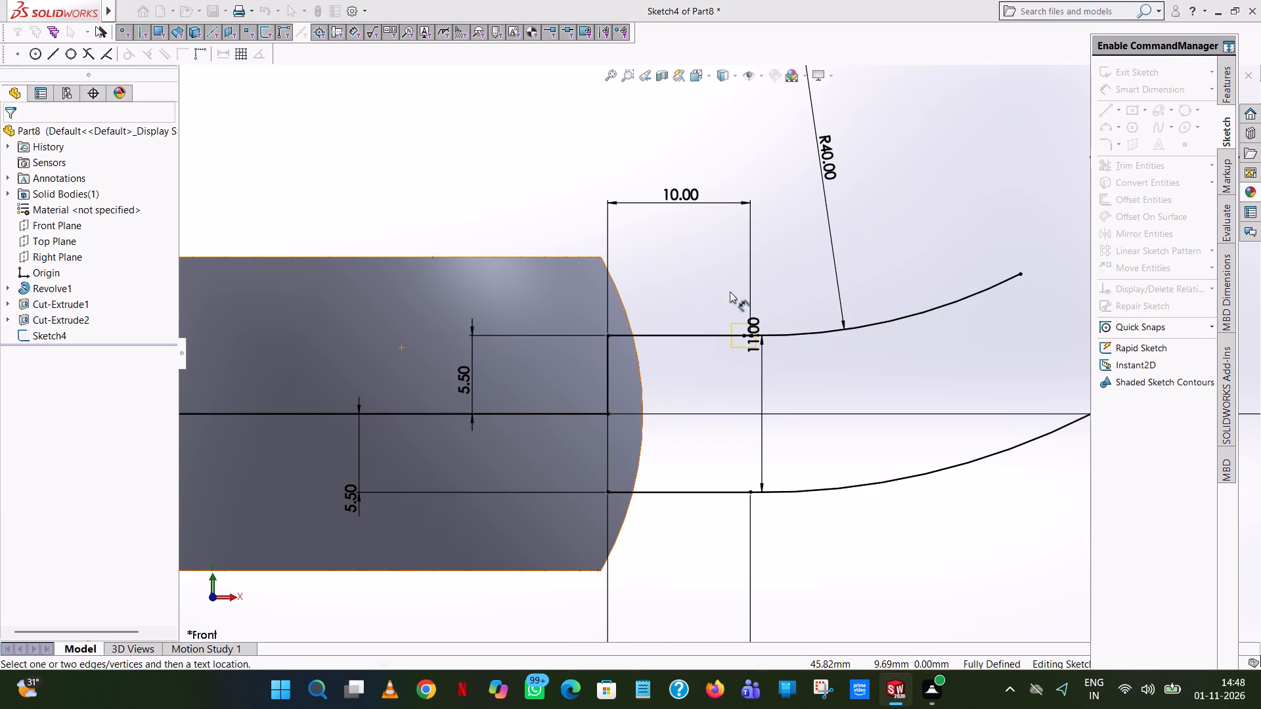
Draw a three-point arc from the upper R40 arc's free end to the raised horizontal line and set its radius to 51 mm.
scroll(755, 293, "up", 7)
left_click(797, 242)
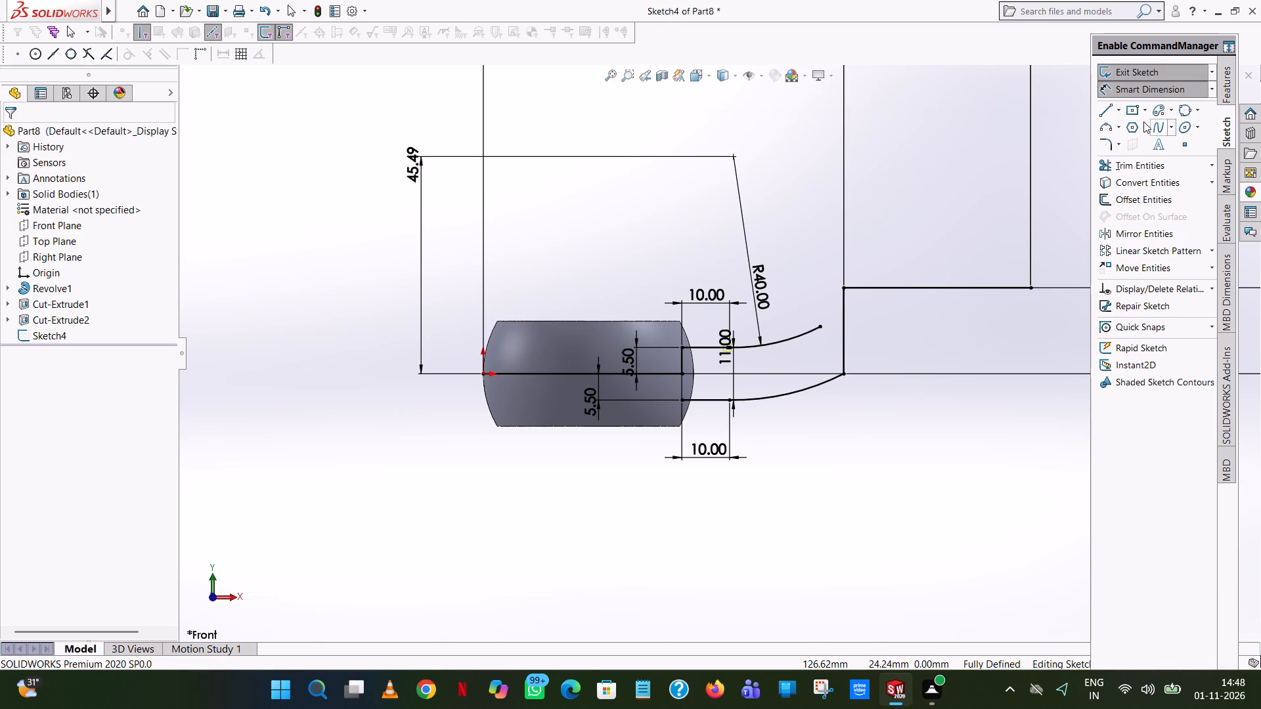
left_click(1101, 128)
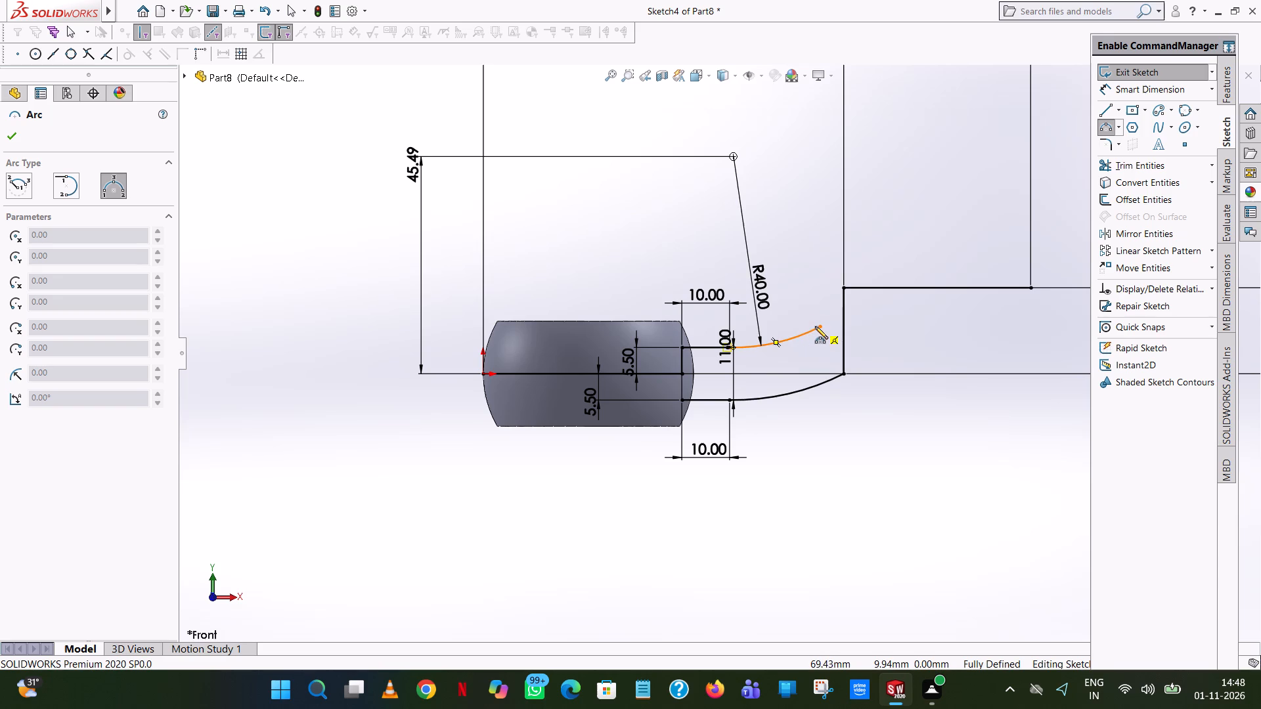
left_click(820, 327)
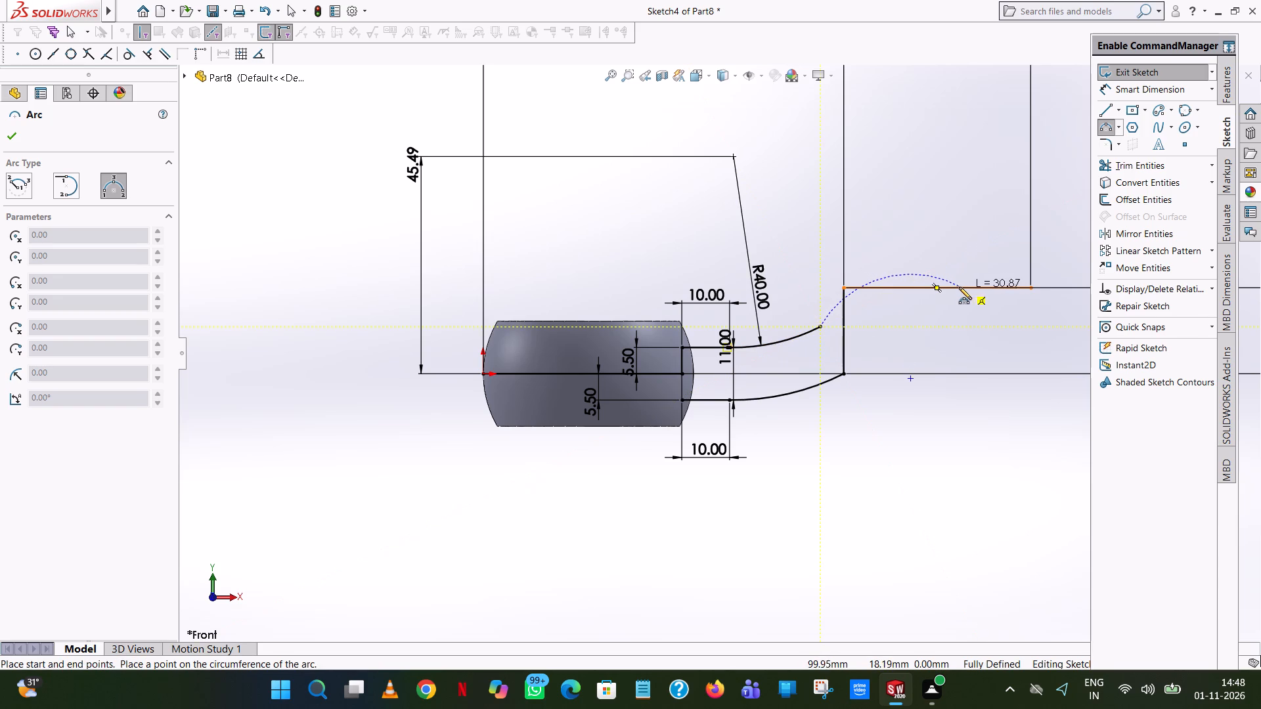
scroll(957, 287, "down", 3)
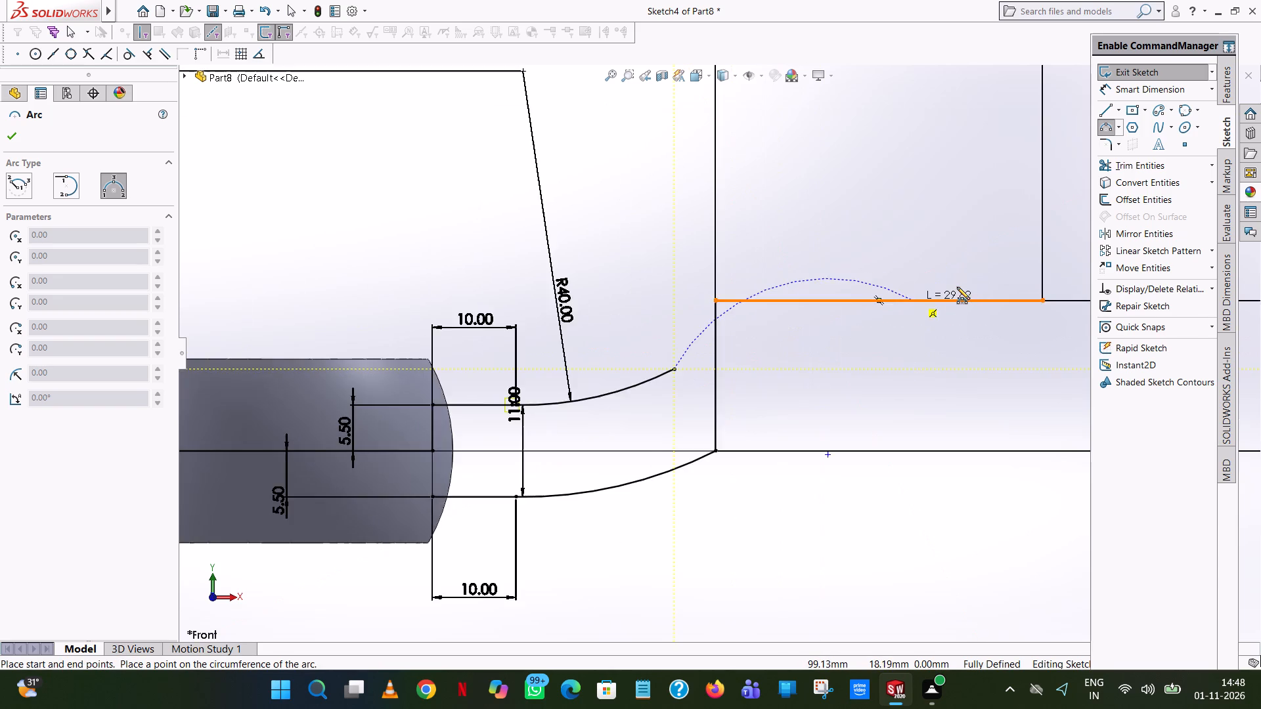
scroll(957, 287, "down", 3)
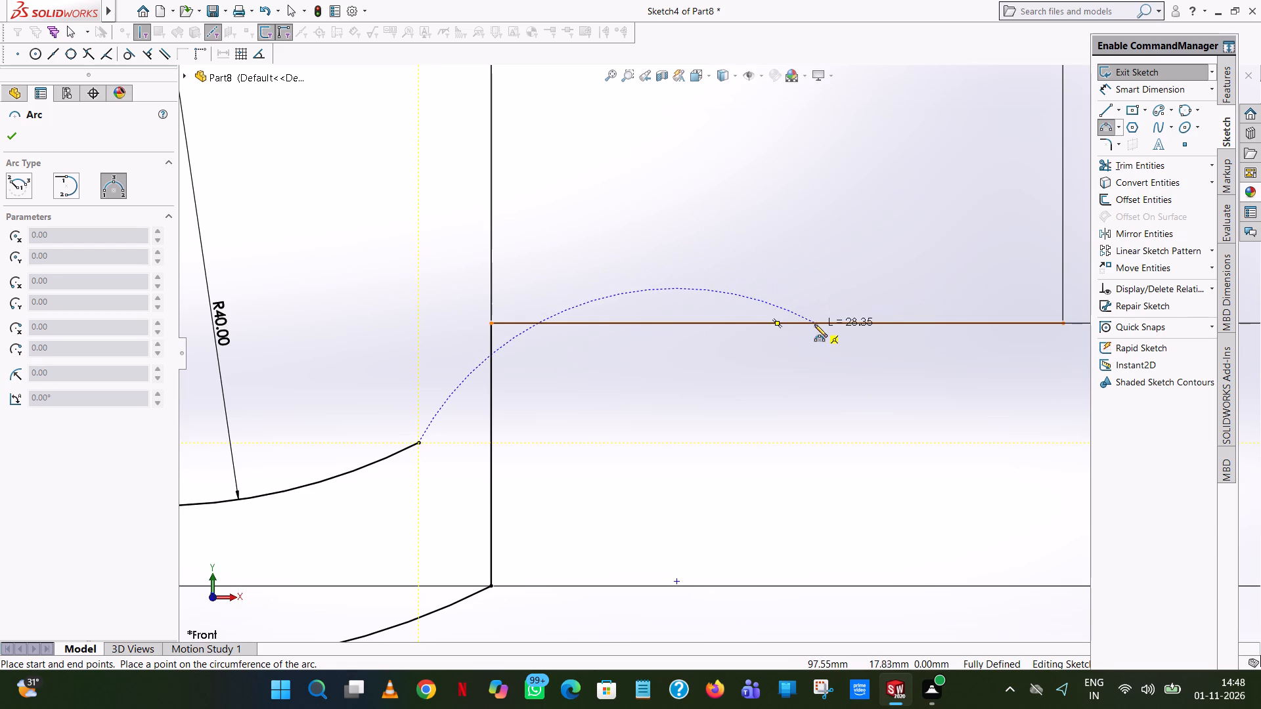
left_click(814, 322)
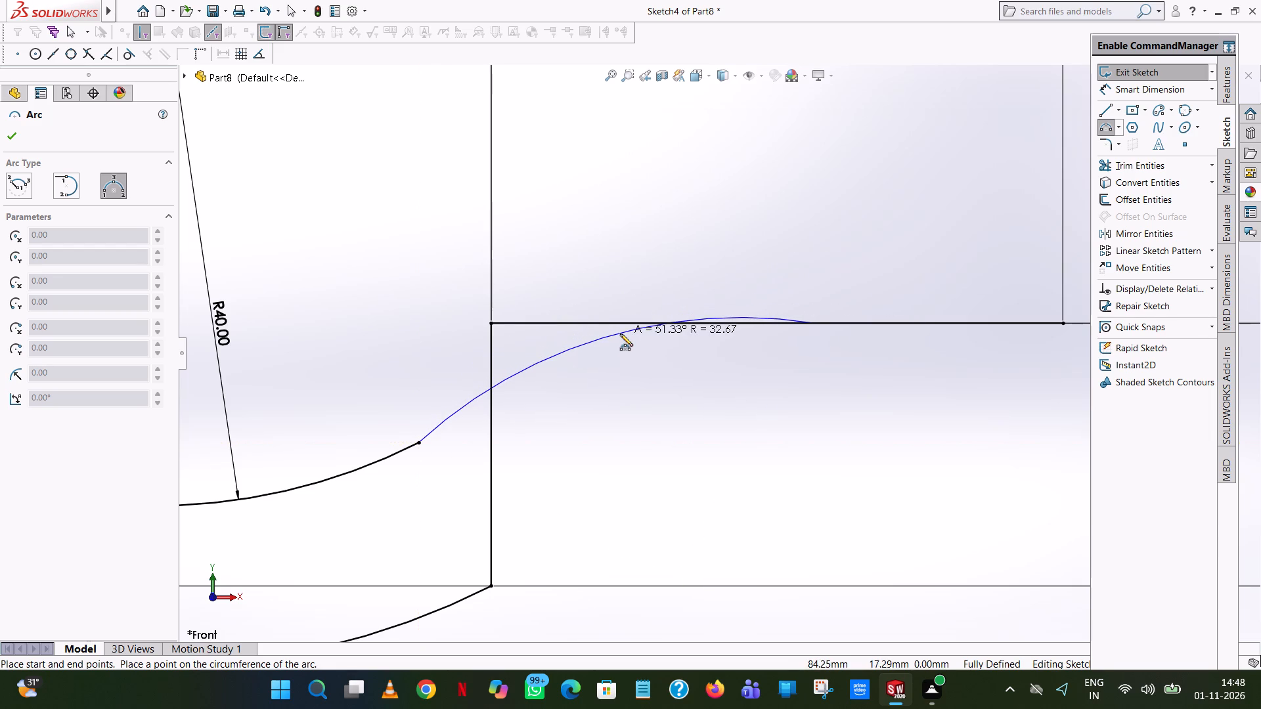
left_click(620, 333)
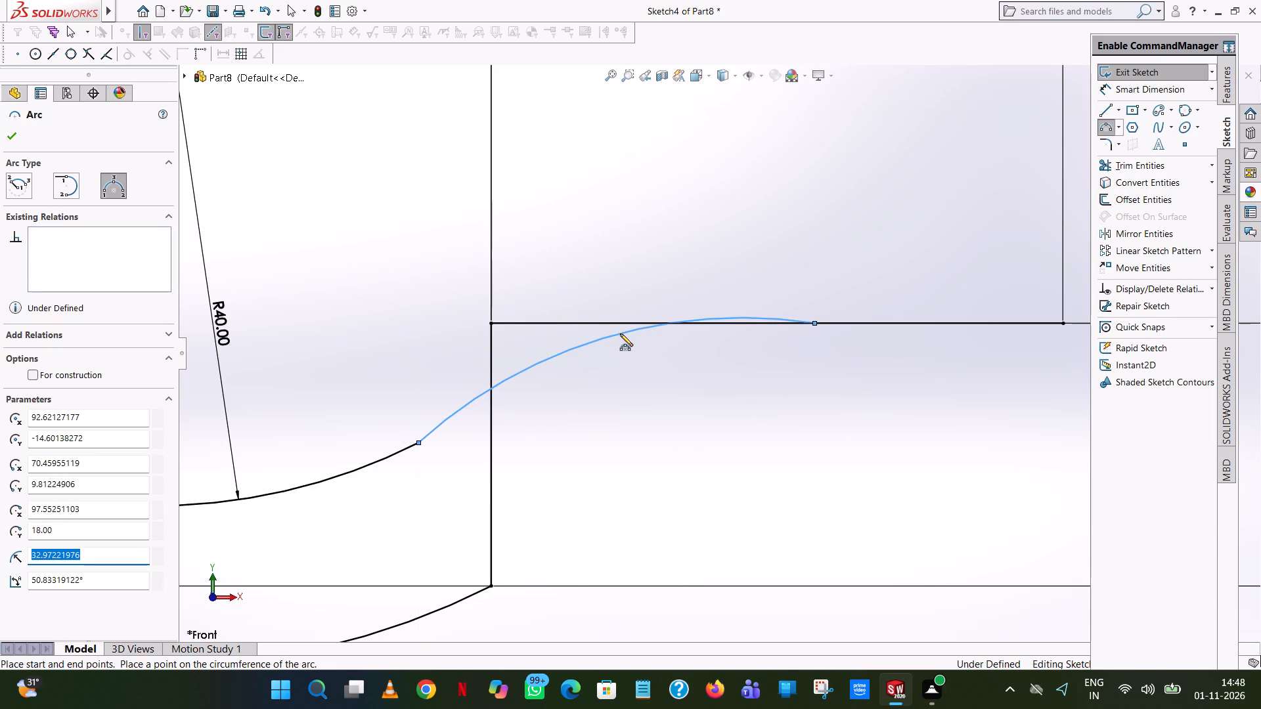
type("51")
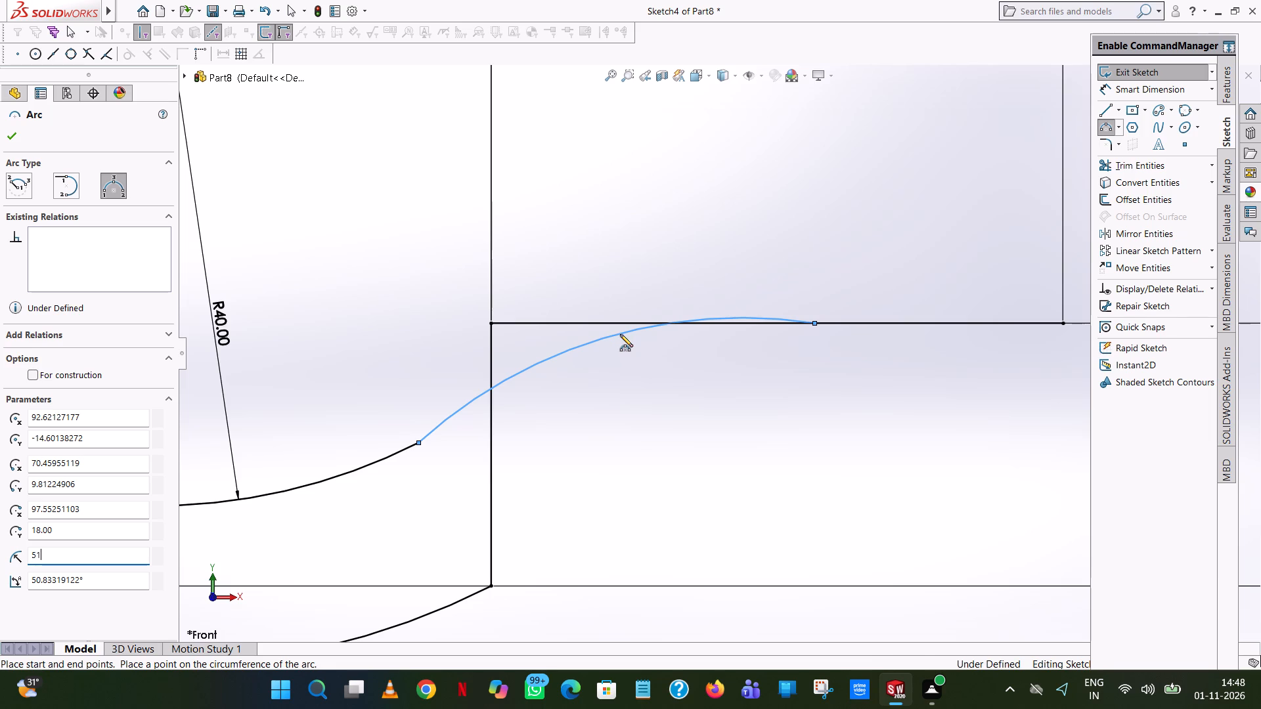
key("Return")
right_click(619, 334)
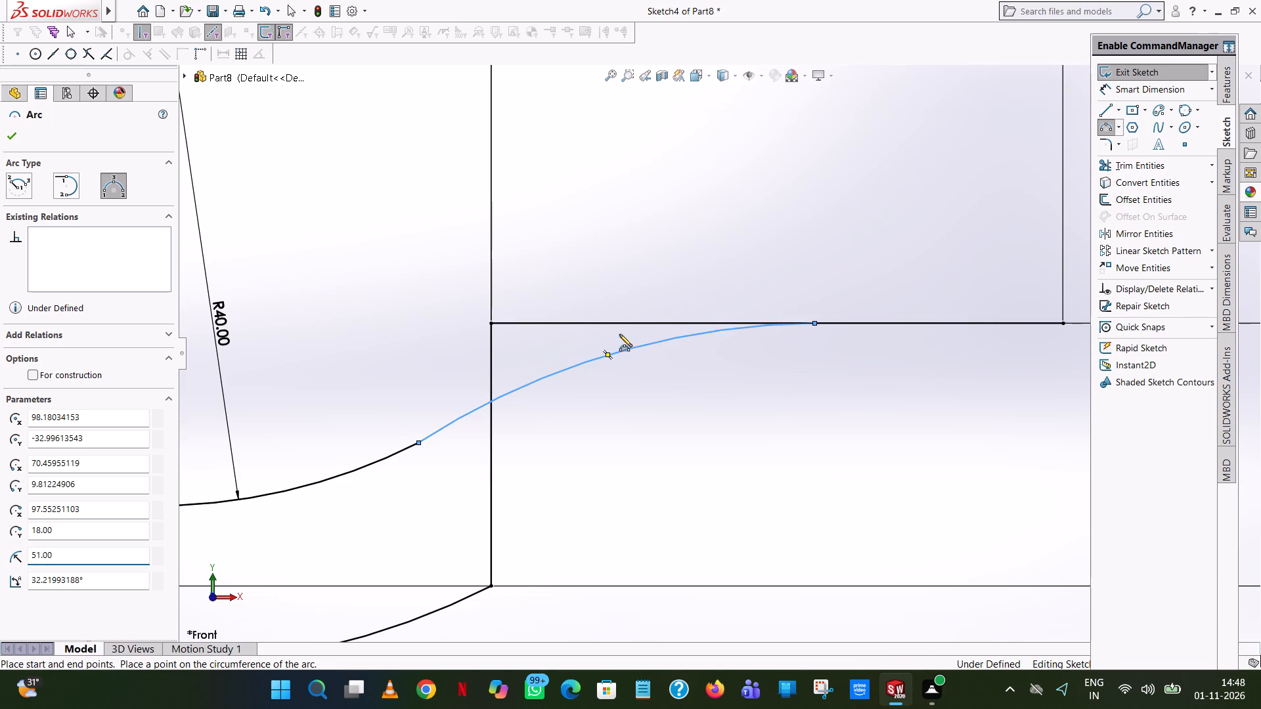
left_click(659, 341)
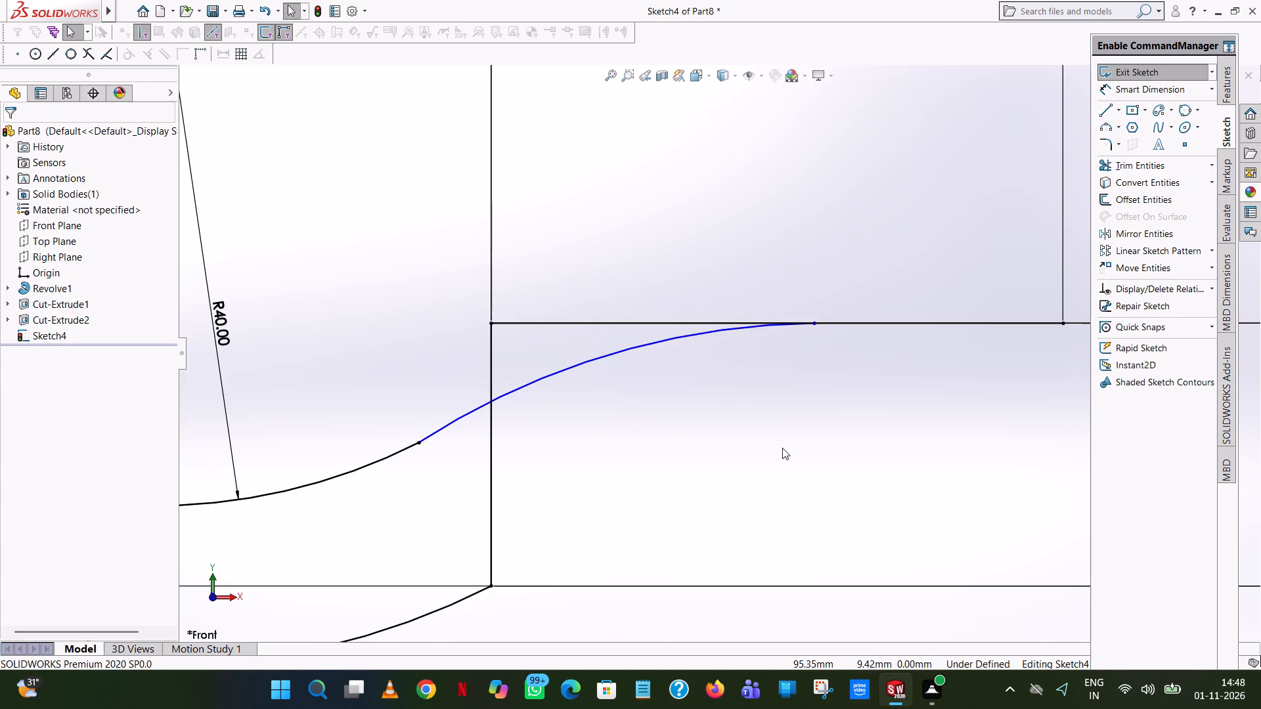
Offset the upper profile chain, including the 51 mm arc, by 11 mm toward the lower side.
scroll(782, 446, "up", 5)
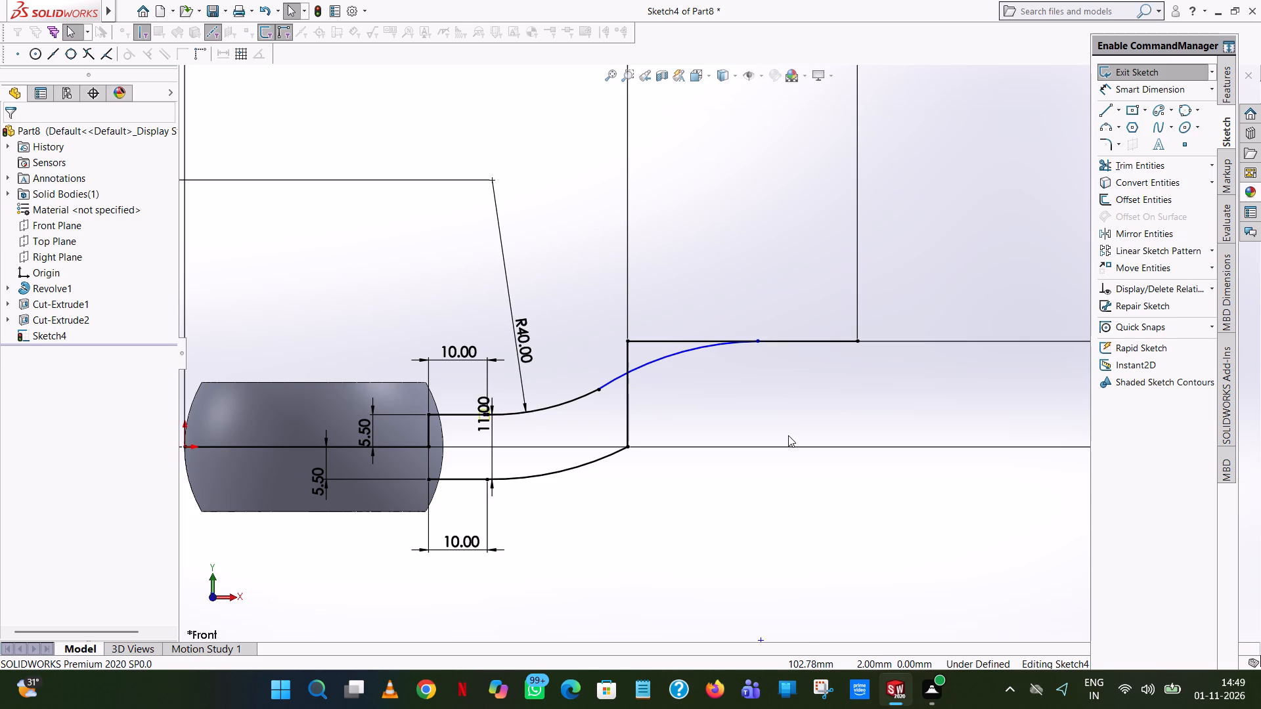
left_click(1158, 202)
left_click(647, 364)
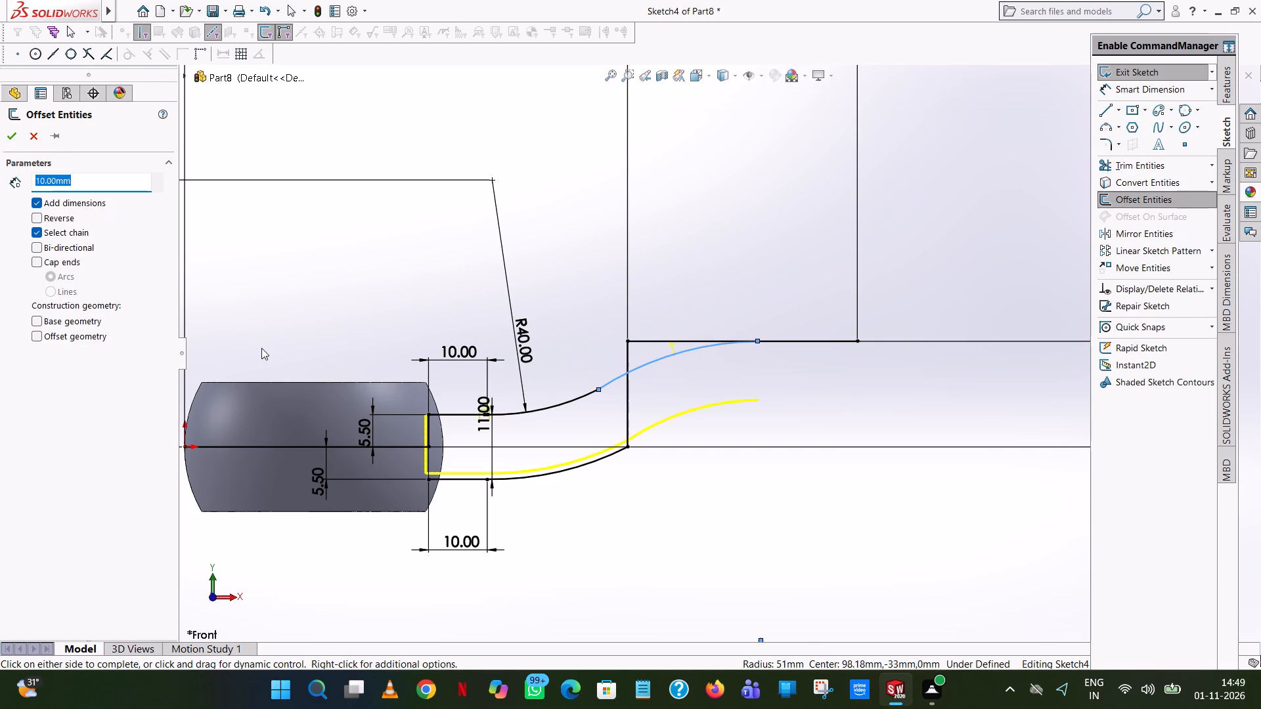
type("11")
key("Return")
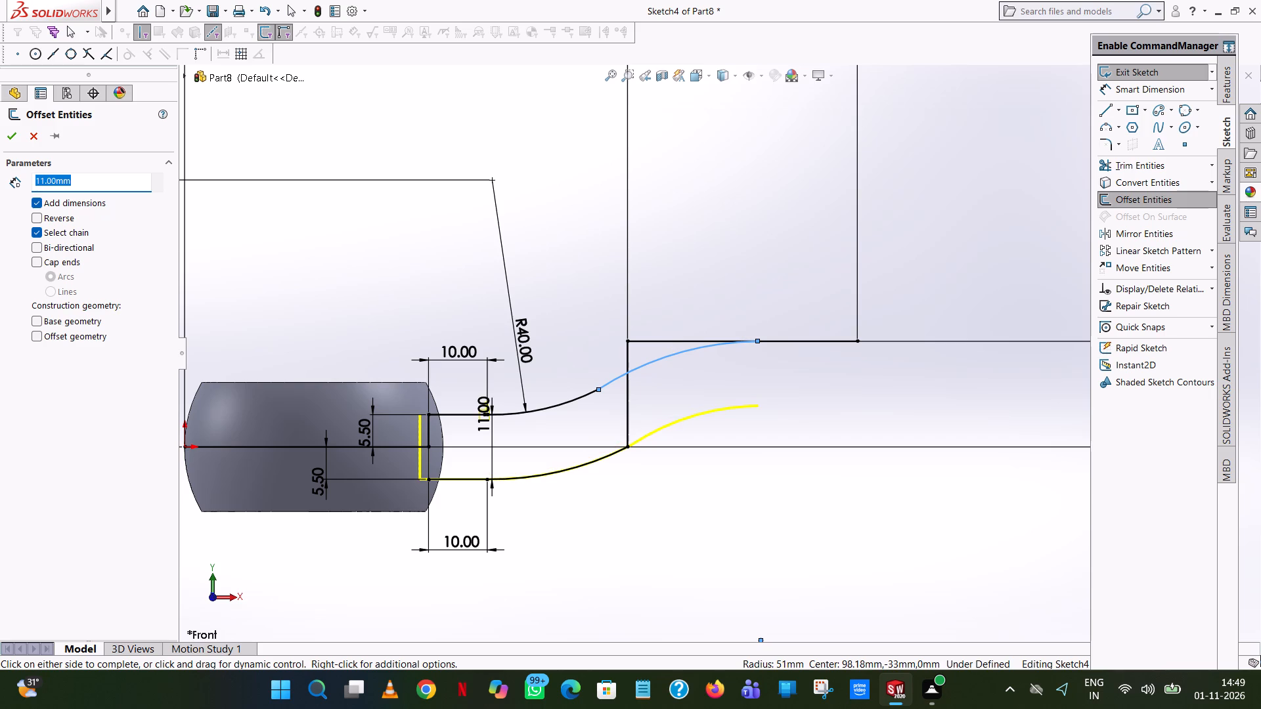
left_click(15, 137)
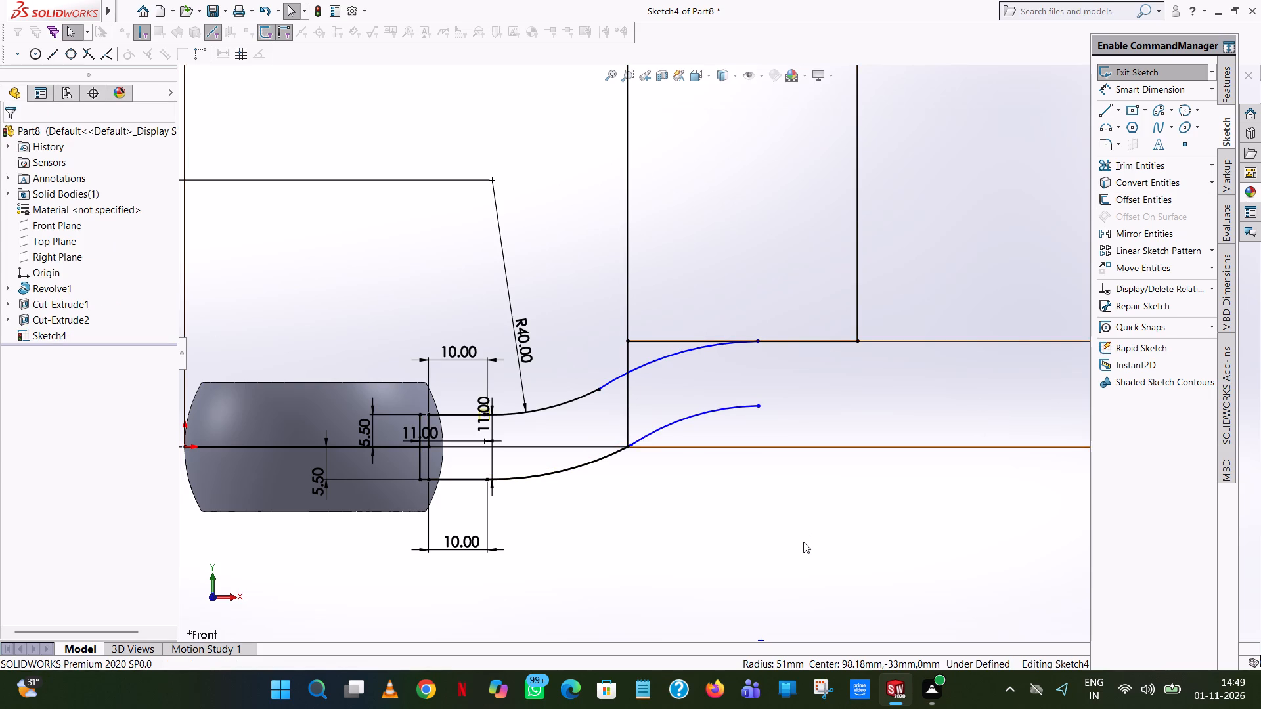
Draw a line about 122 mm long, rising slightly away from the ball, from the free end of the lower offset arc.
left_click(1102, 116)
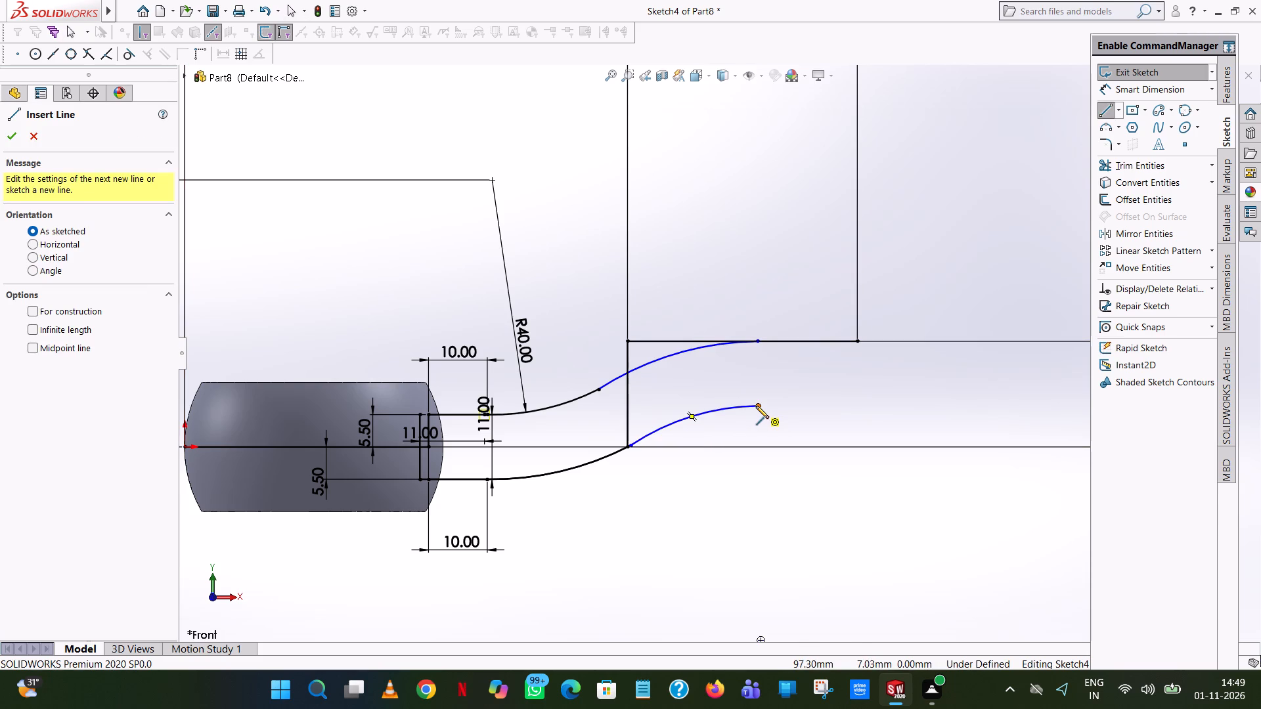
left_click(756, 406)
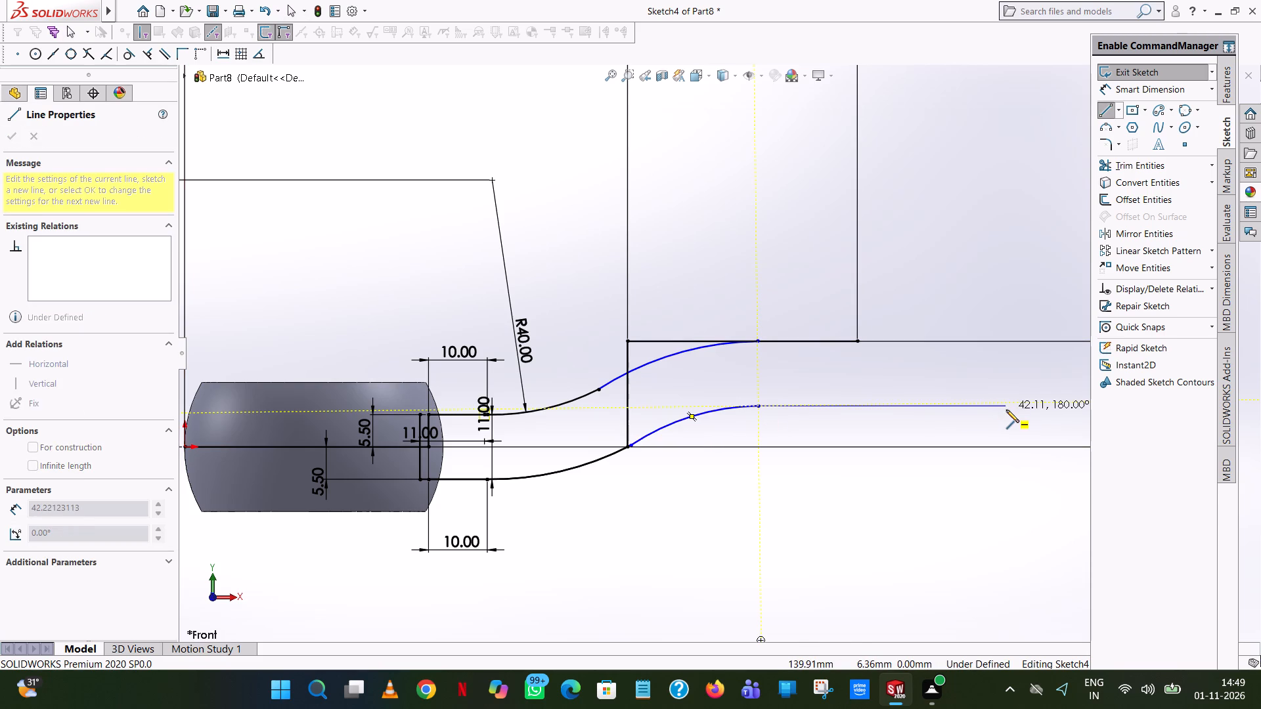
scroll(1006, 410, "up", 7)
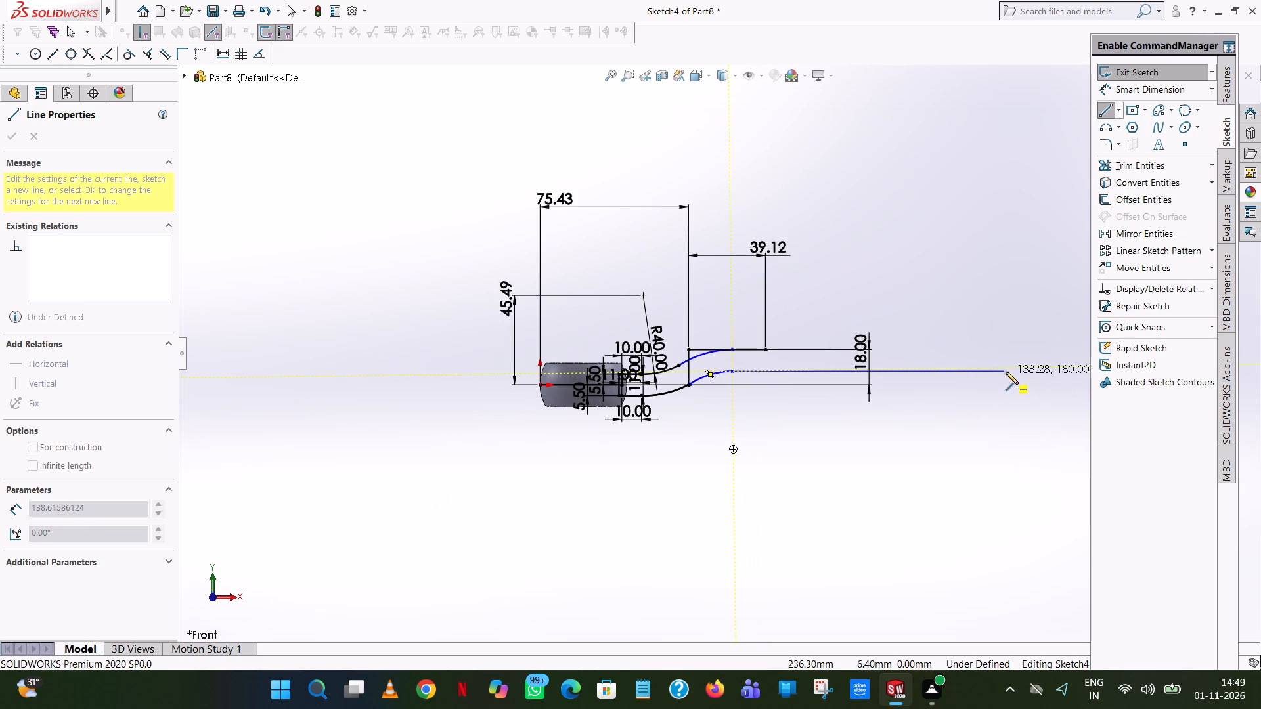
scroll(1005, 368, "down", 6)
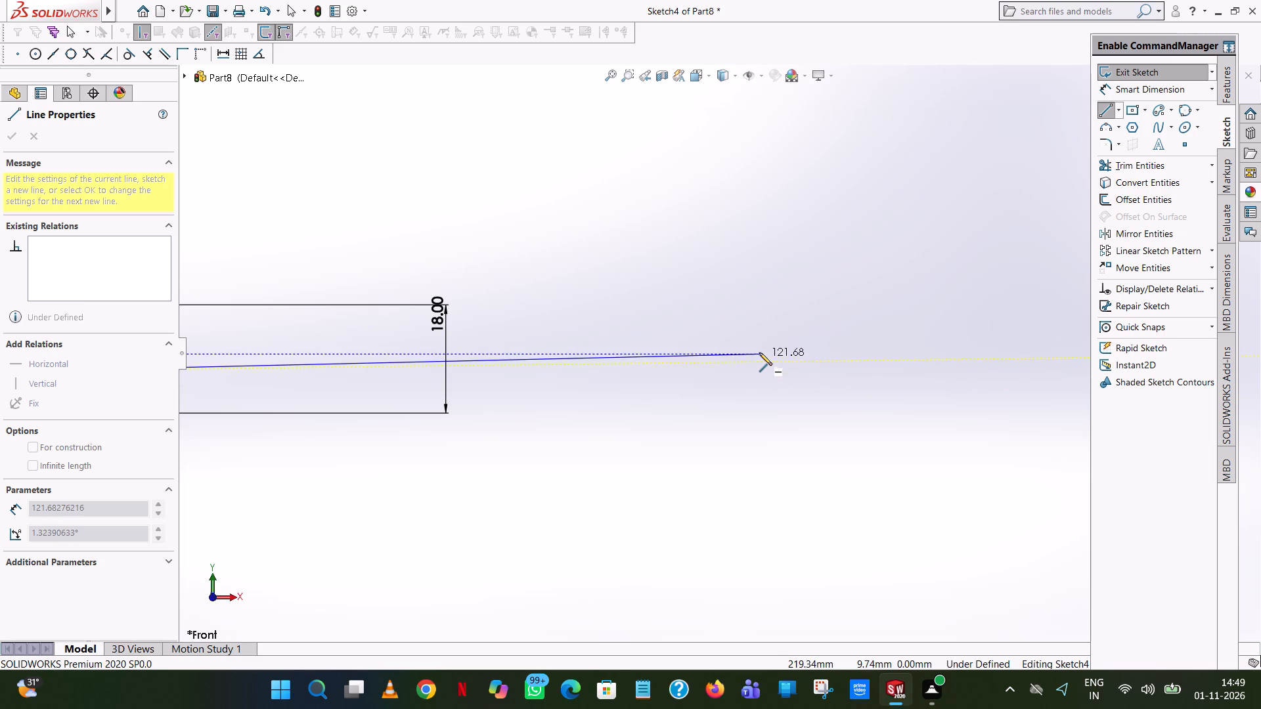
left_click(759, 349)
right_click(759, 347)
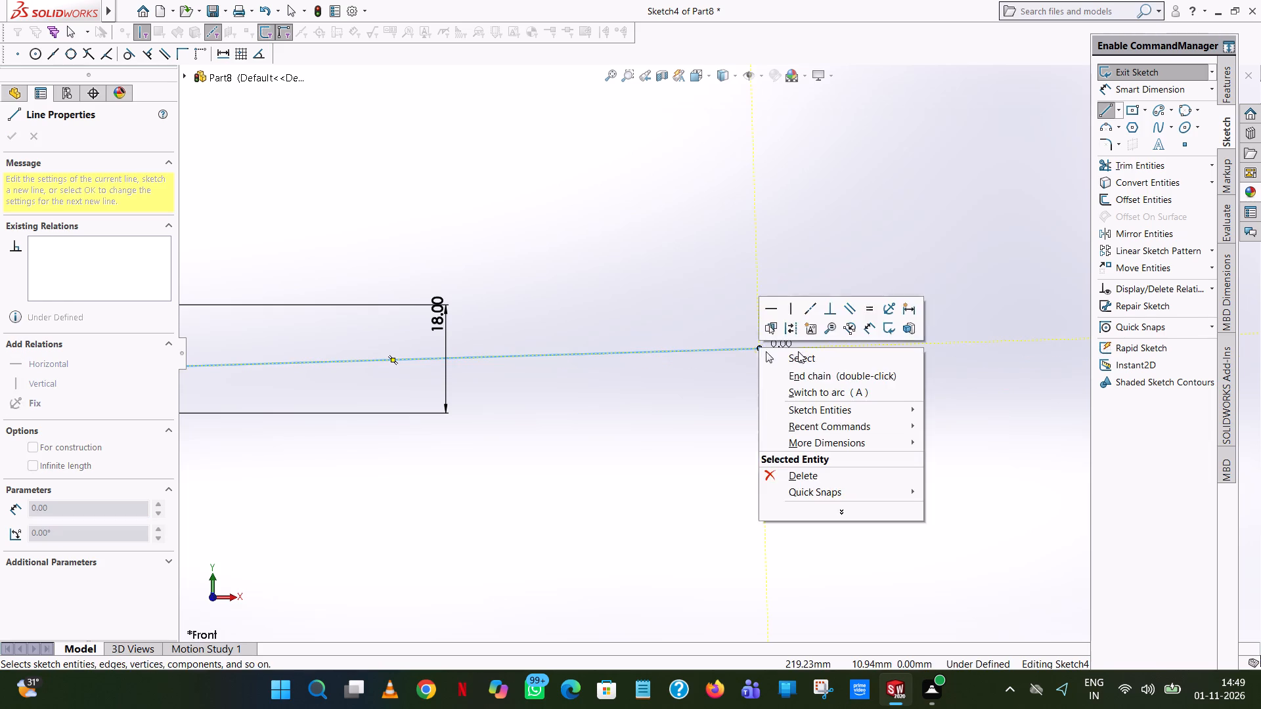
left_click(799, 351)
Set the lower sloping line's angle to 2 degrees.
left_click(633, 352)
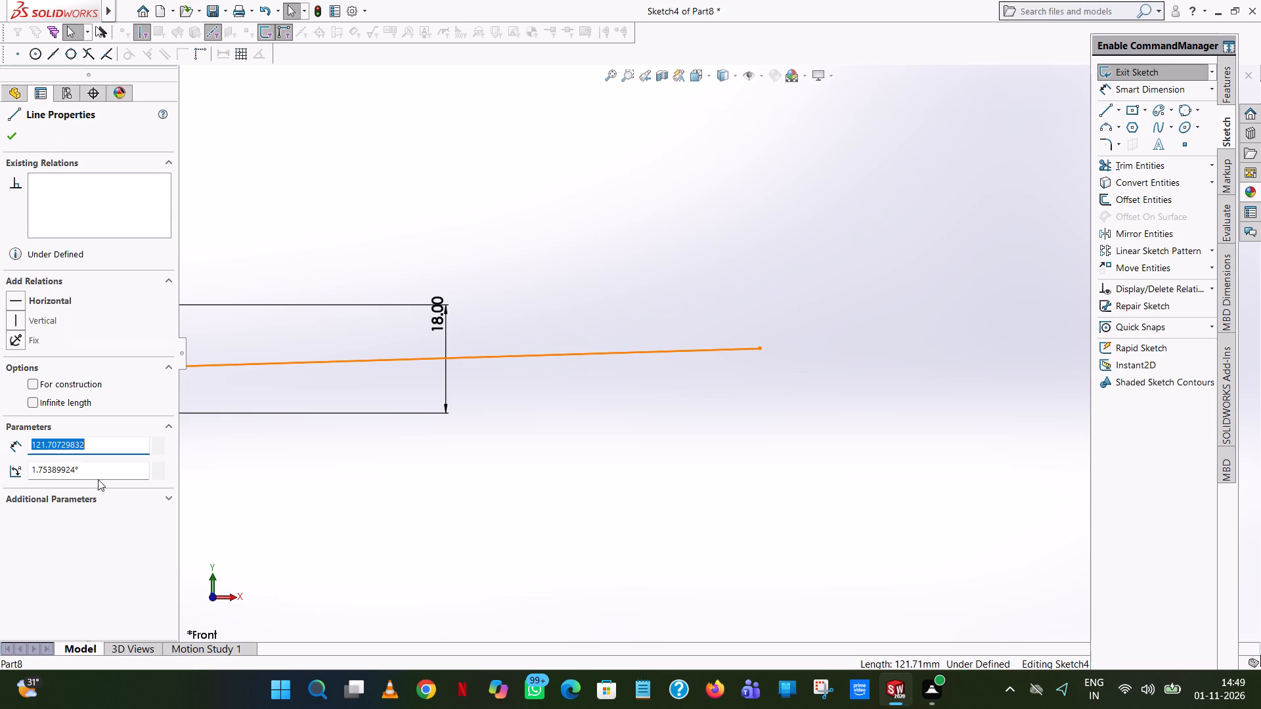
double_click(98, 475)
key("2")
key("Return")
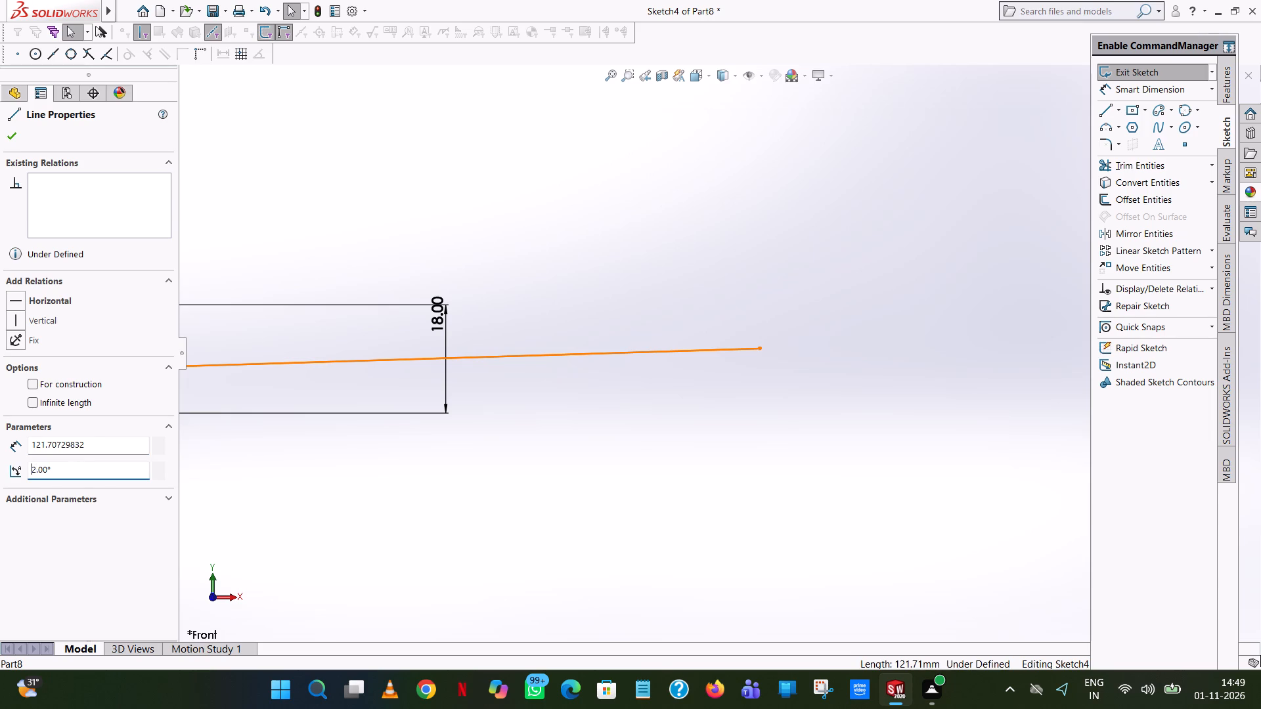
left_click(802, 216)
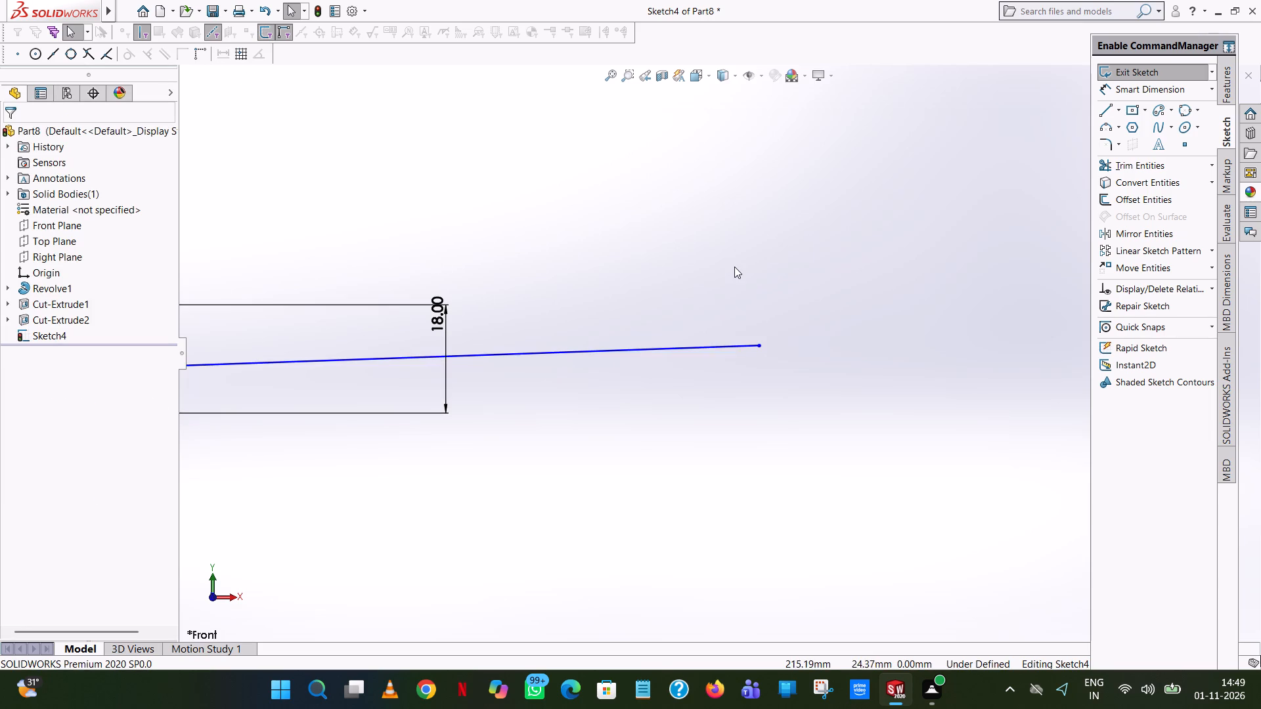
Draw a line about 104 mm long, sloping slightly down, from the far end of the raised horizontal line.
scroll(734, 267, "up", 6)
left_click(1108, 107)
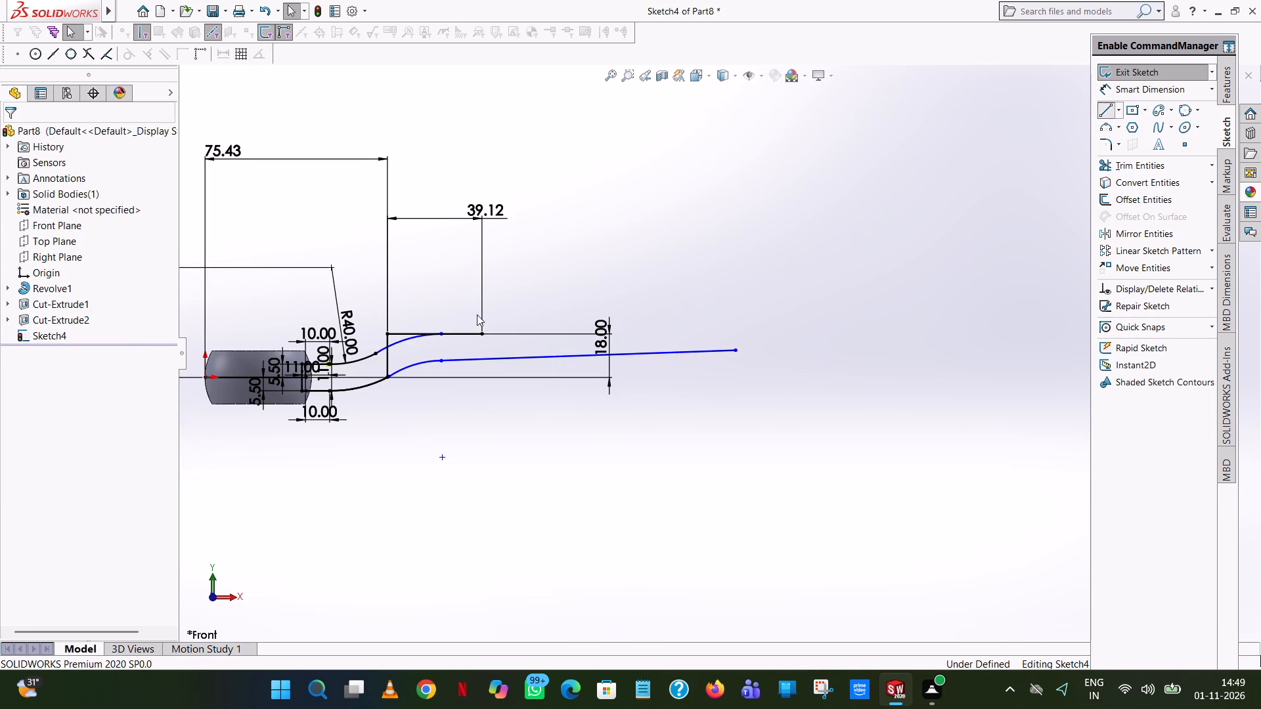
left_click(481, 334)
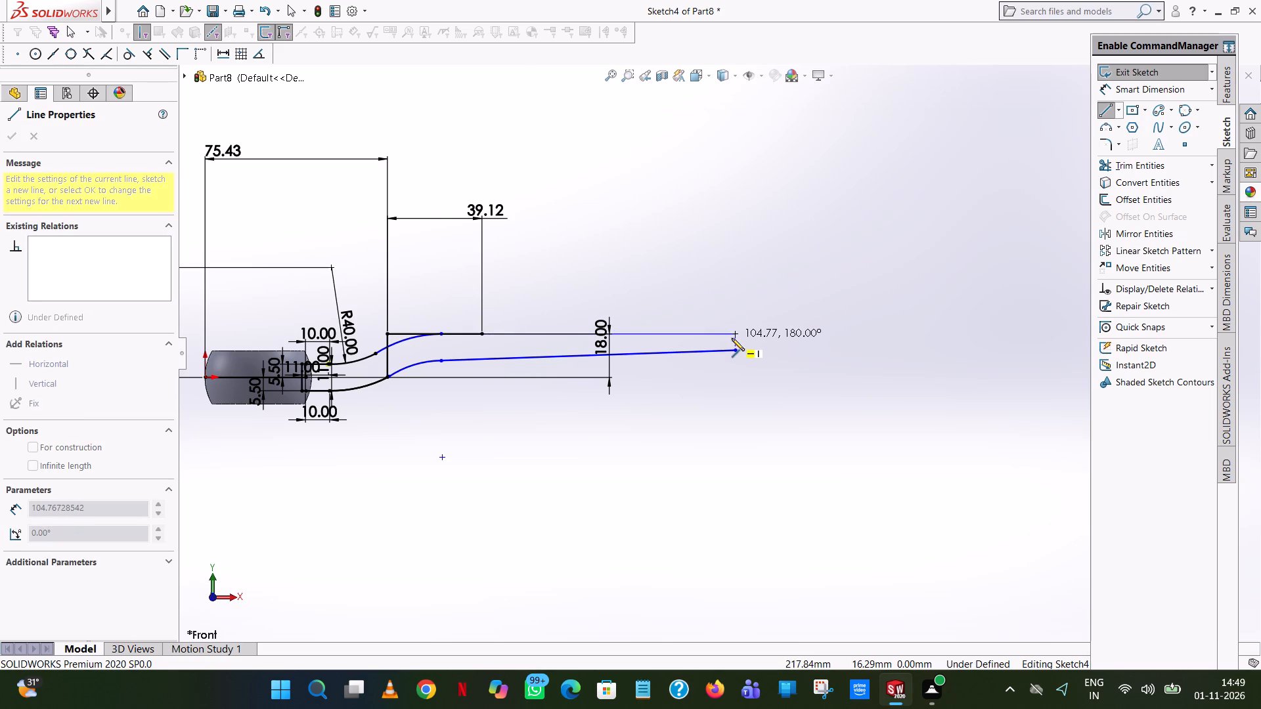
scroll(732, 338, "down", 6)
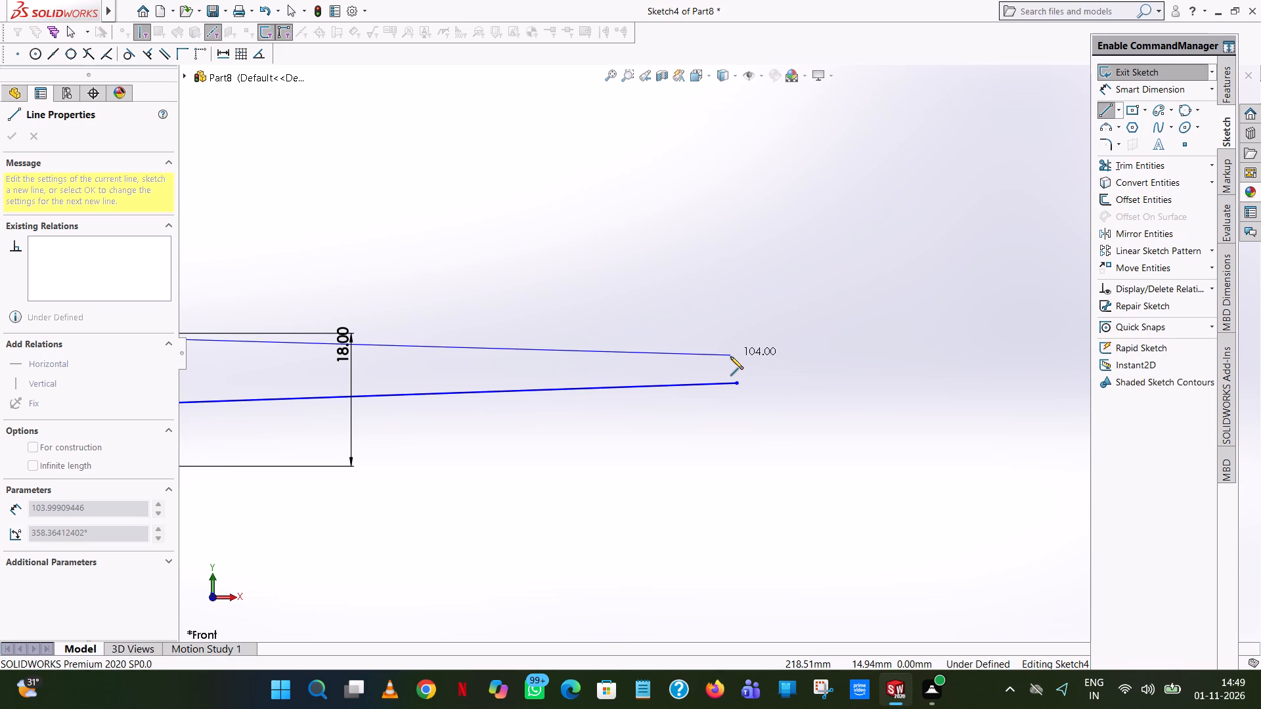
left_click(730, 356)
right_click(730, 356)
left_click(762, 366)
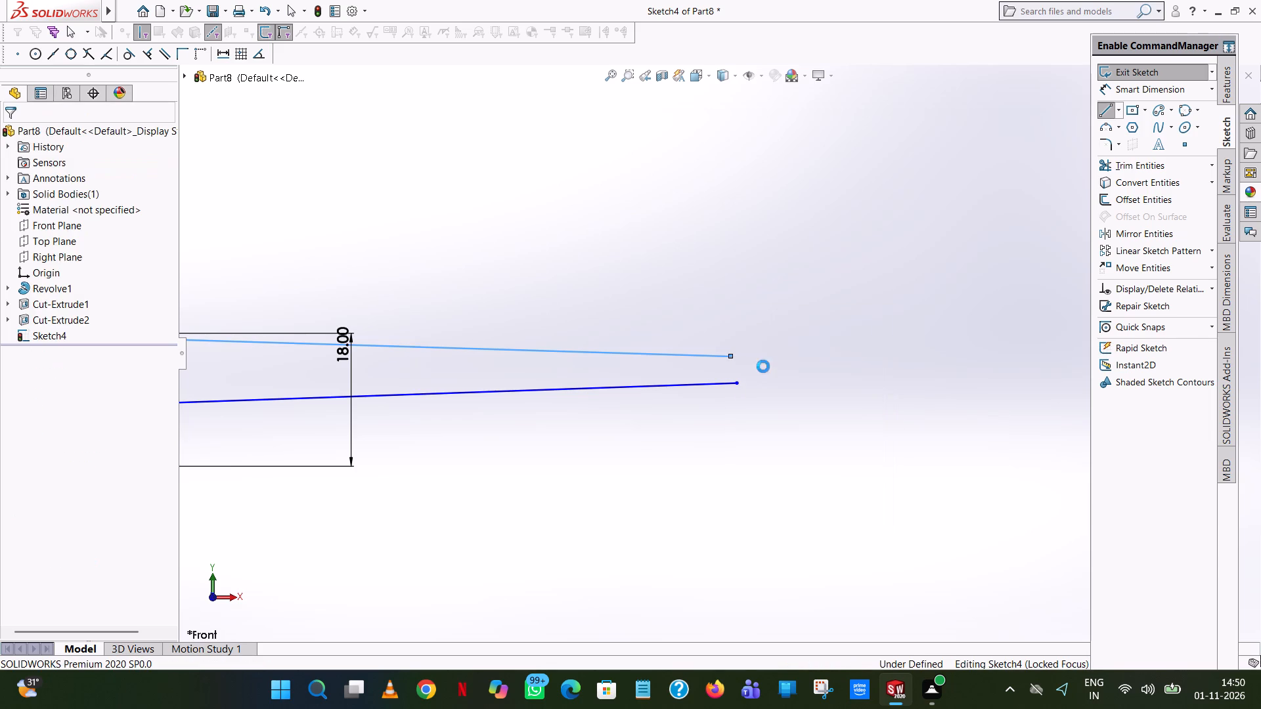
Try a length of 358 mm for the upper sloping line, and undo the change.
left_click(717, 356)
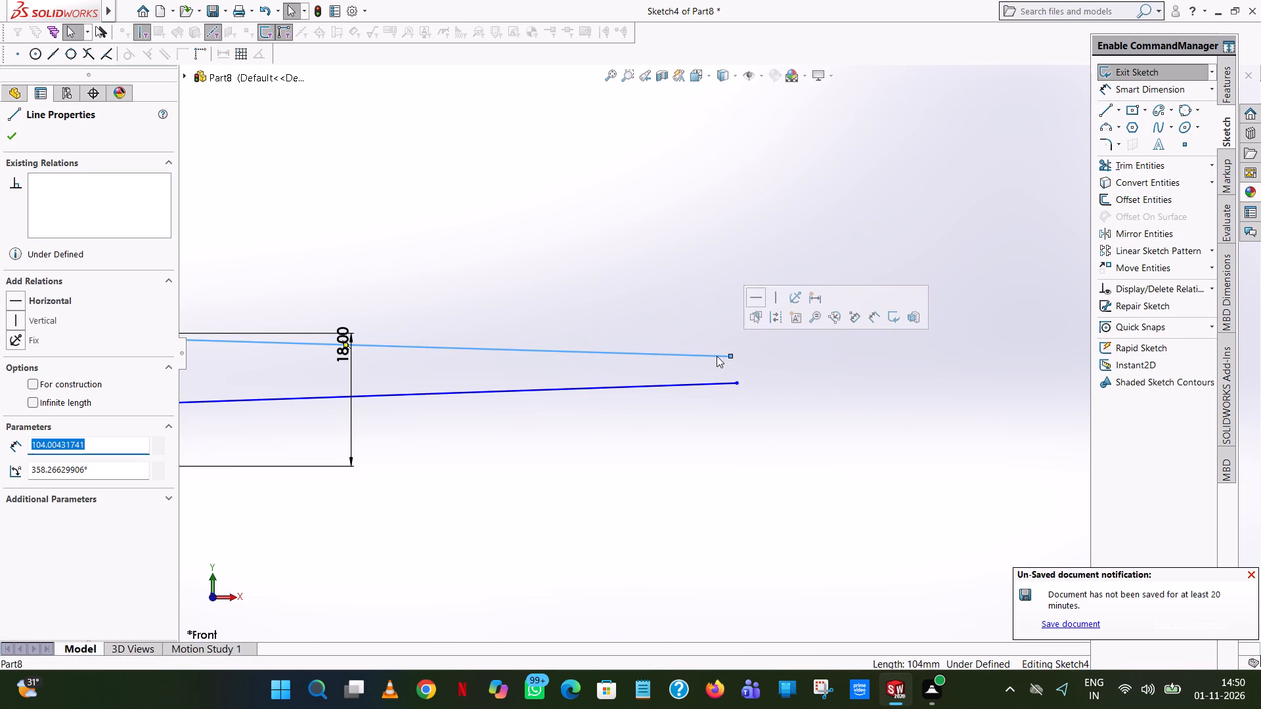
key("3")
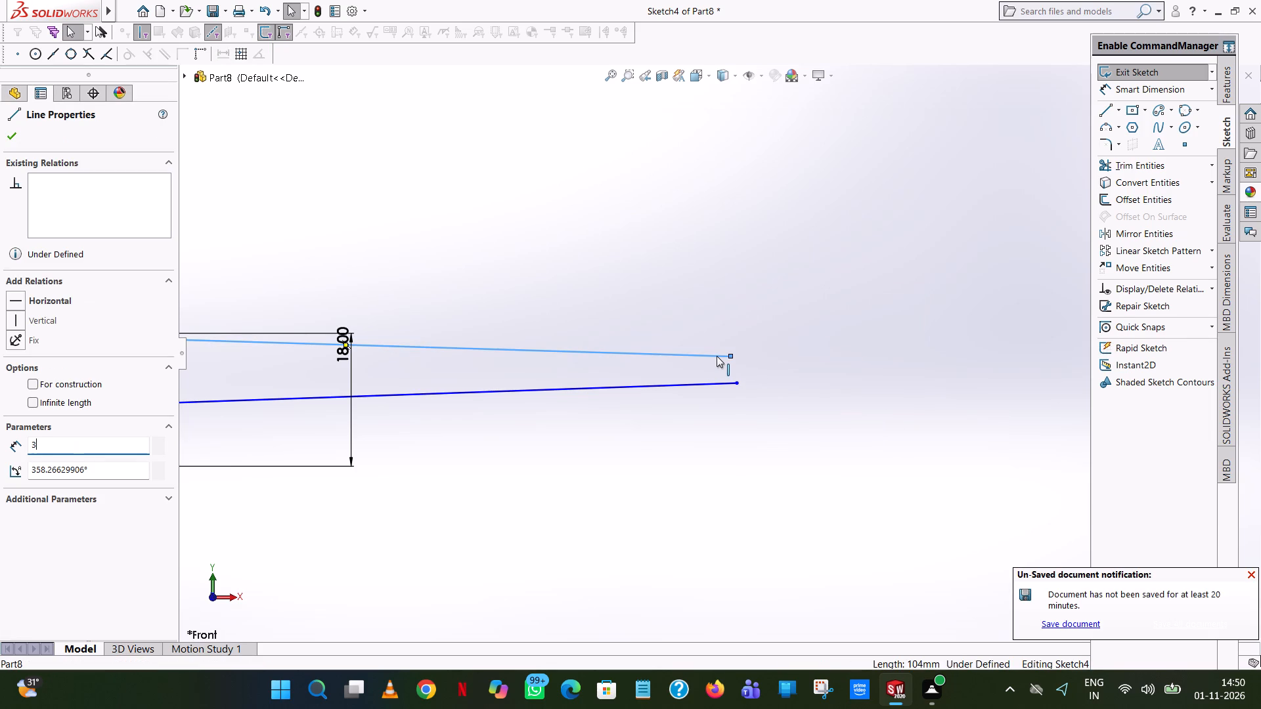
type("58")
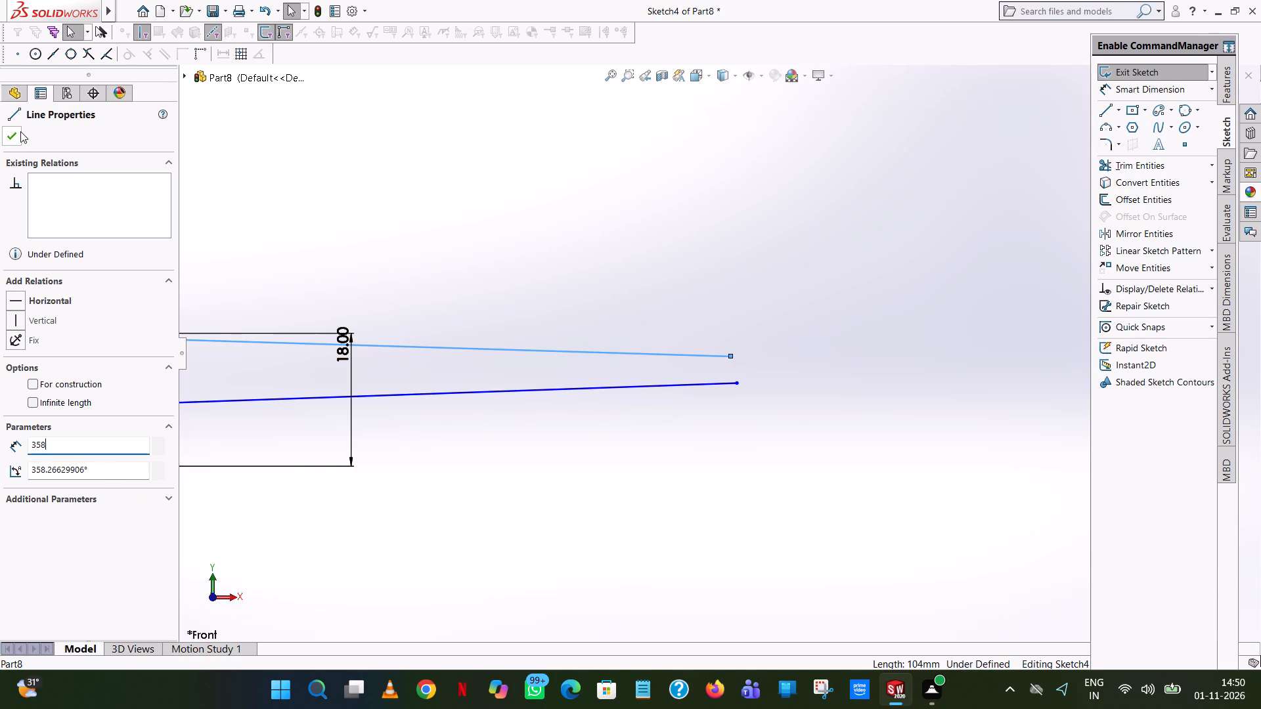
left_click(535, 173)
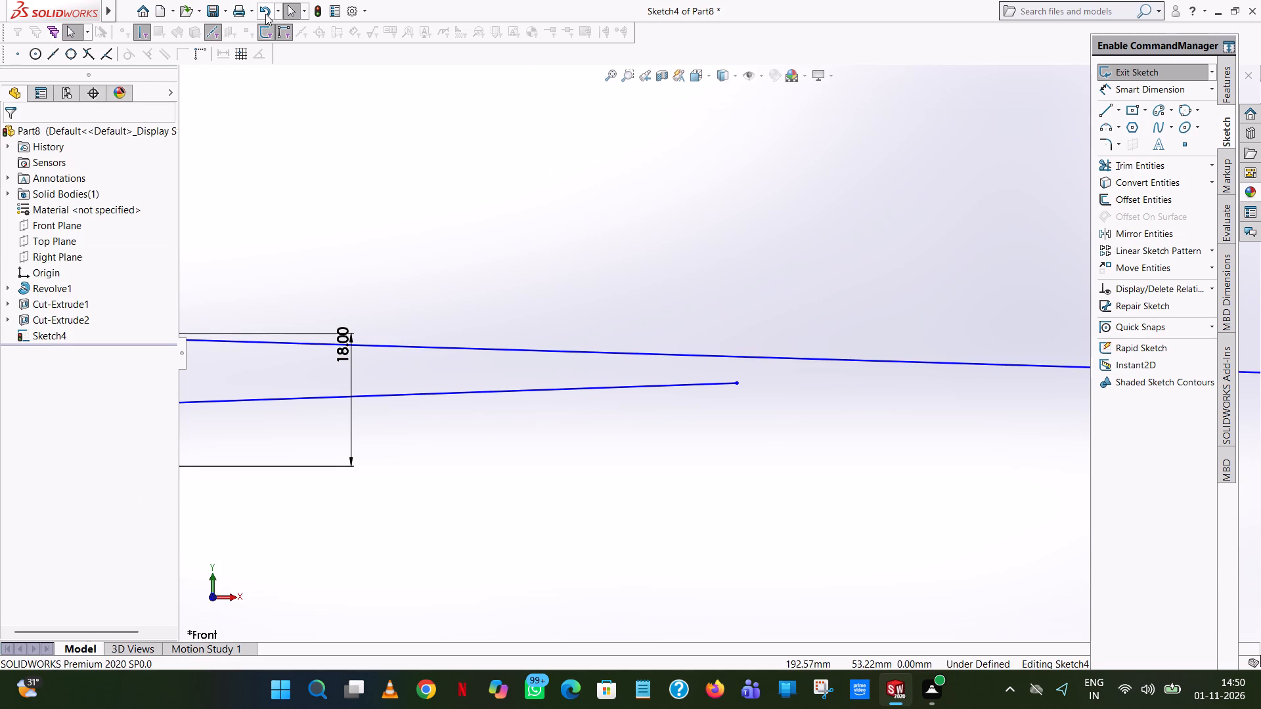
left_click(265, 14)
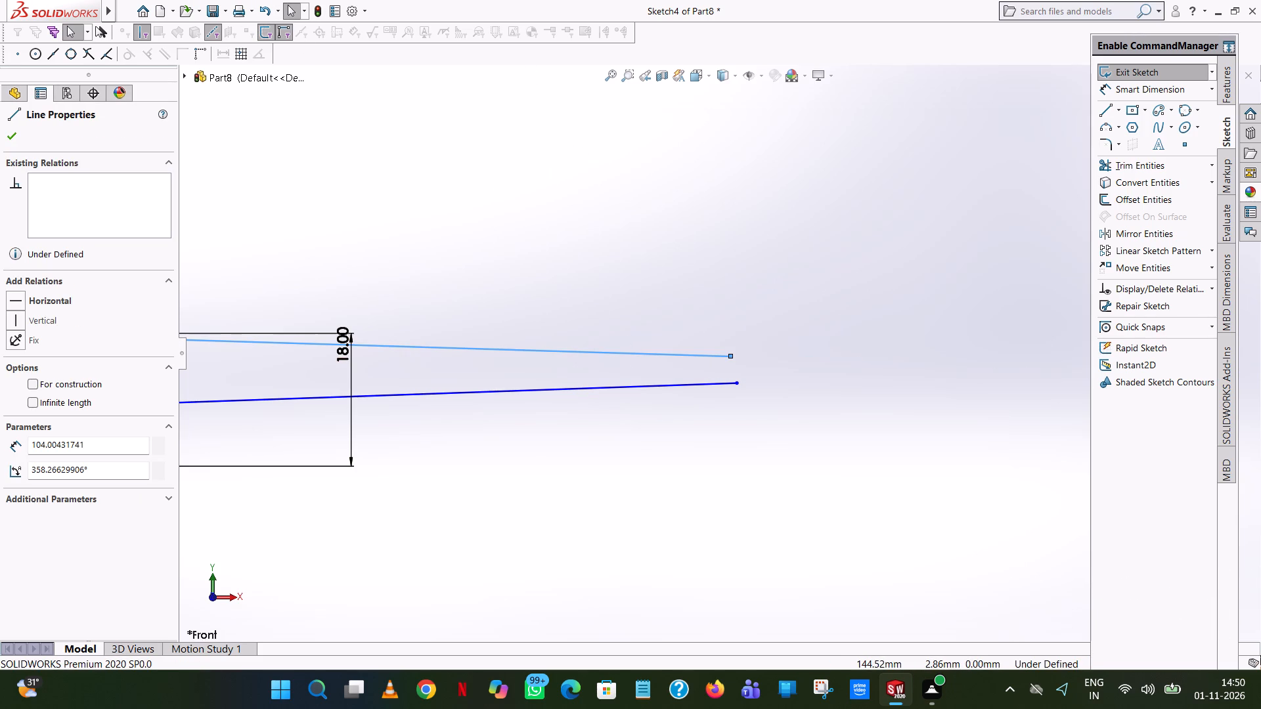
Set the upper sloping line's angle to 358 degrees.
double_click(112, 473)
type("358")
key("Return")
left_click(571, 223)
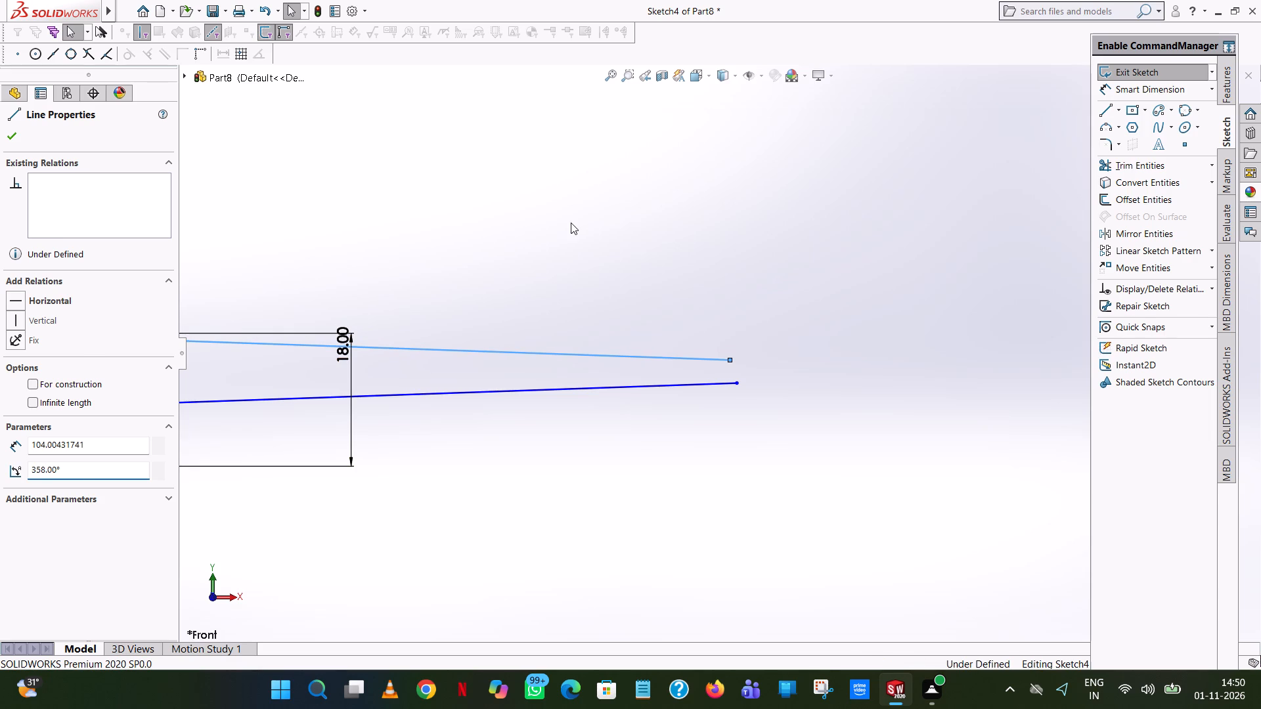
Check the horizontal distance from the origin to the far end of the lower sloping line without keeping a dimension.
scroll(625, 138, "up", 8)
scroll(681, 297, "up", 1)
scroll(567, 385, "up", 2)
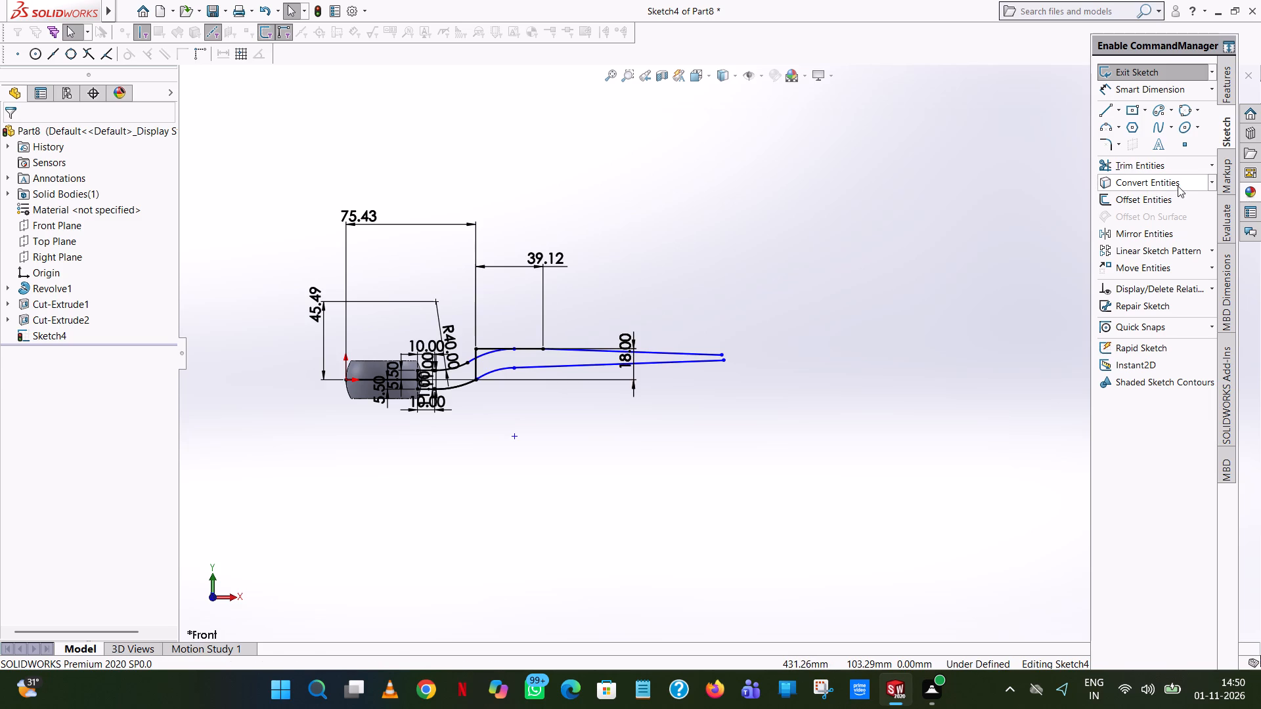
left_click(1156, 92)
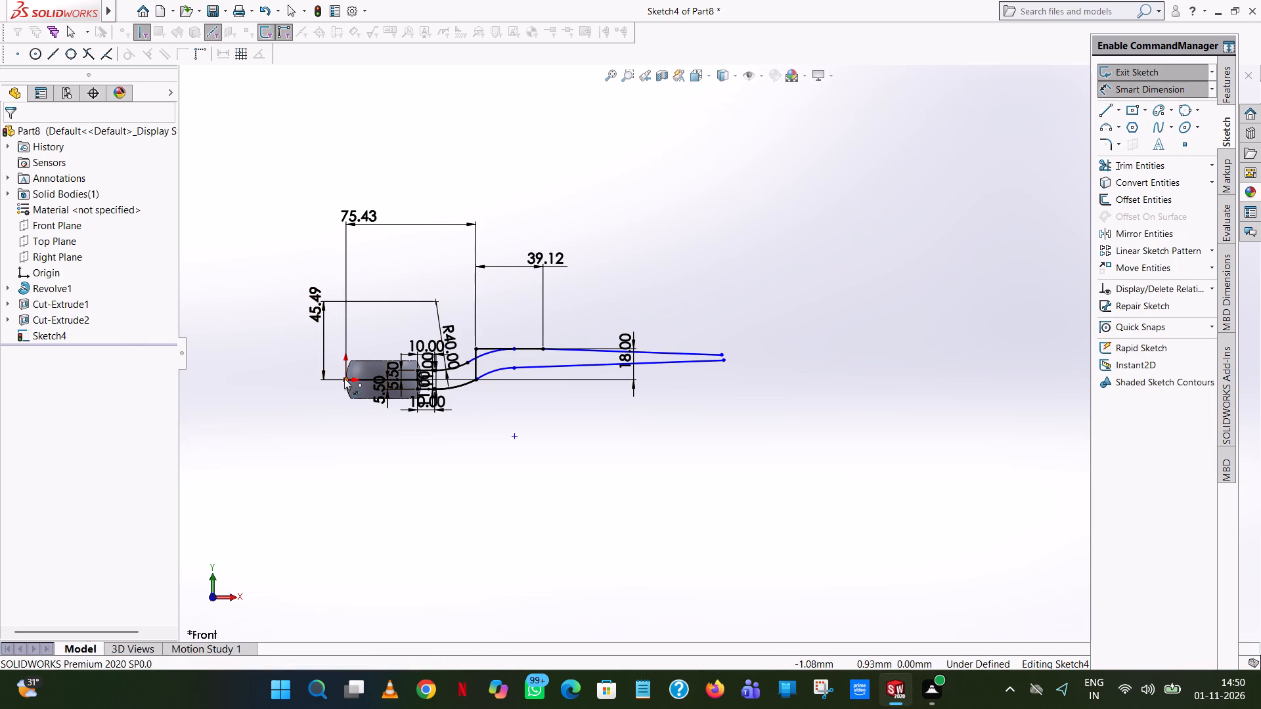
left_click(344, 378)
left_click(725, 360)
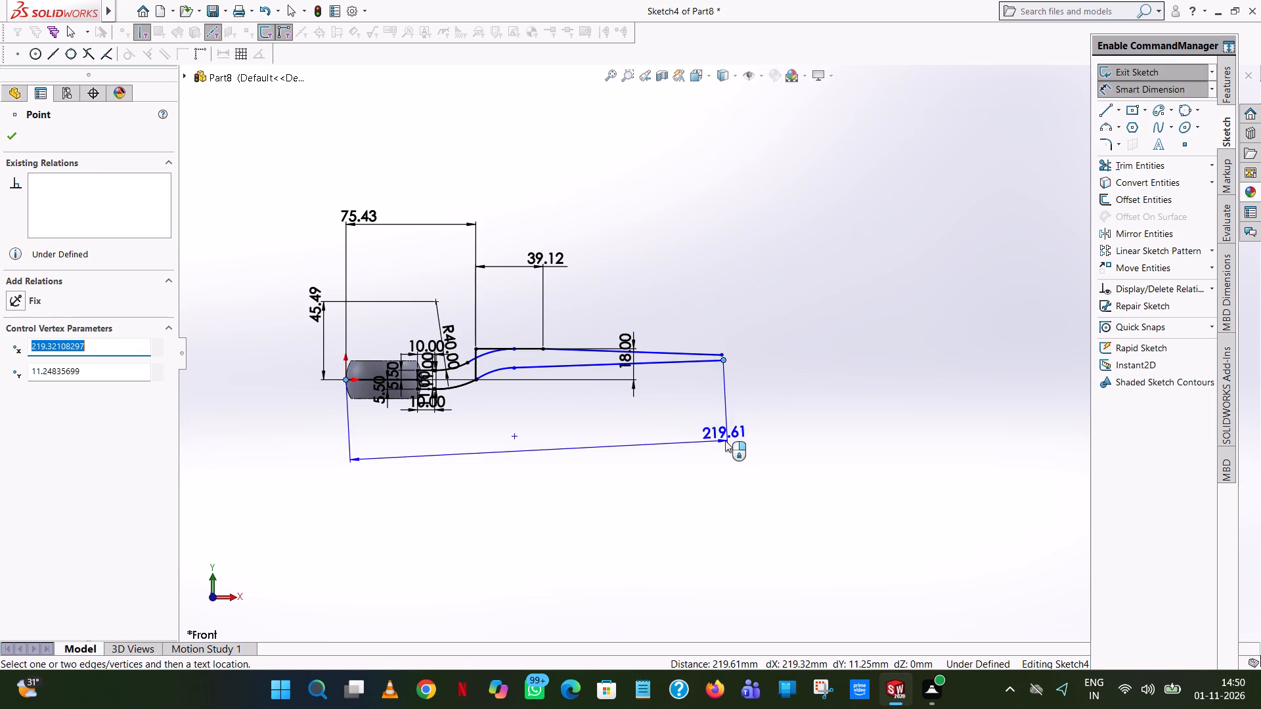
right_click(663, 440)
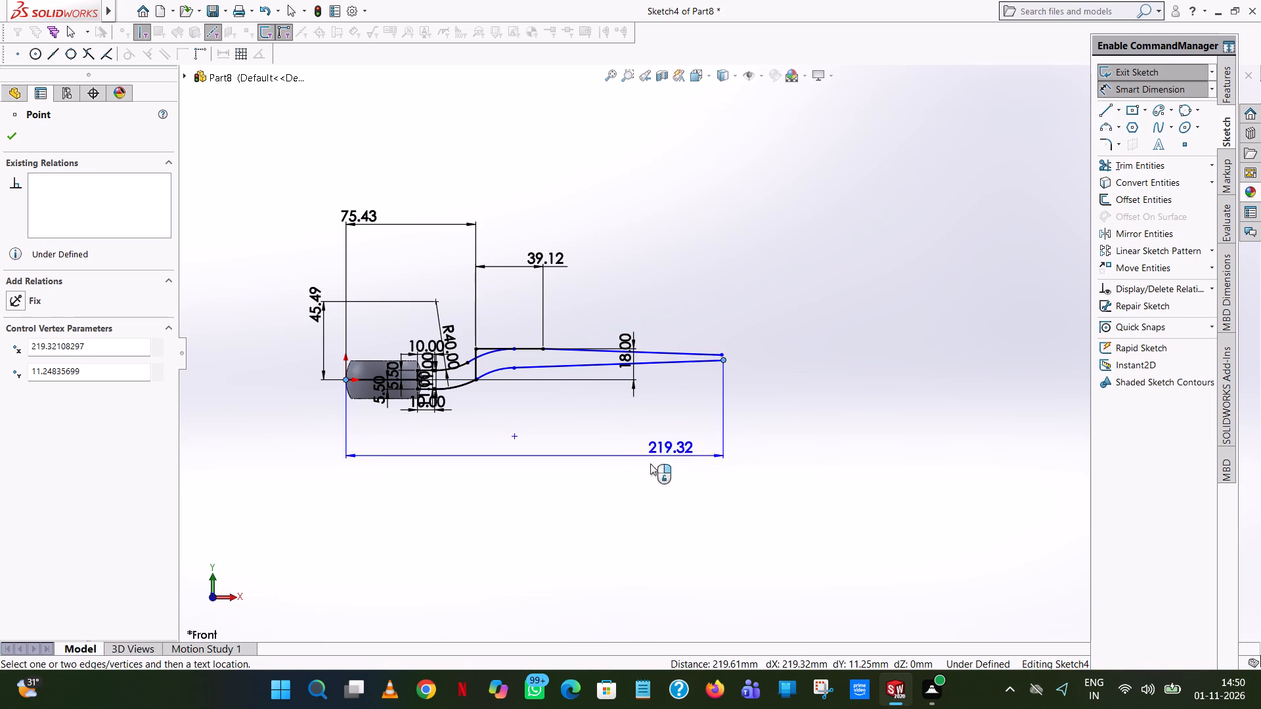
key("Escape")
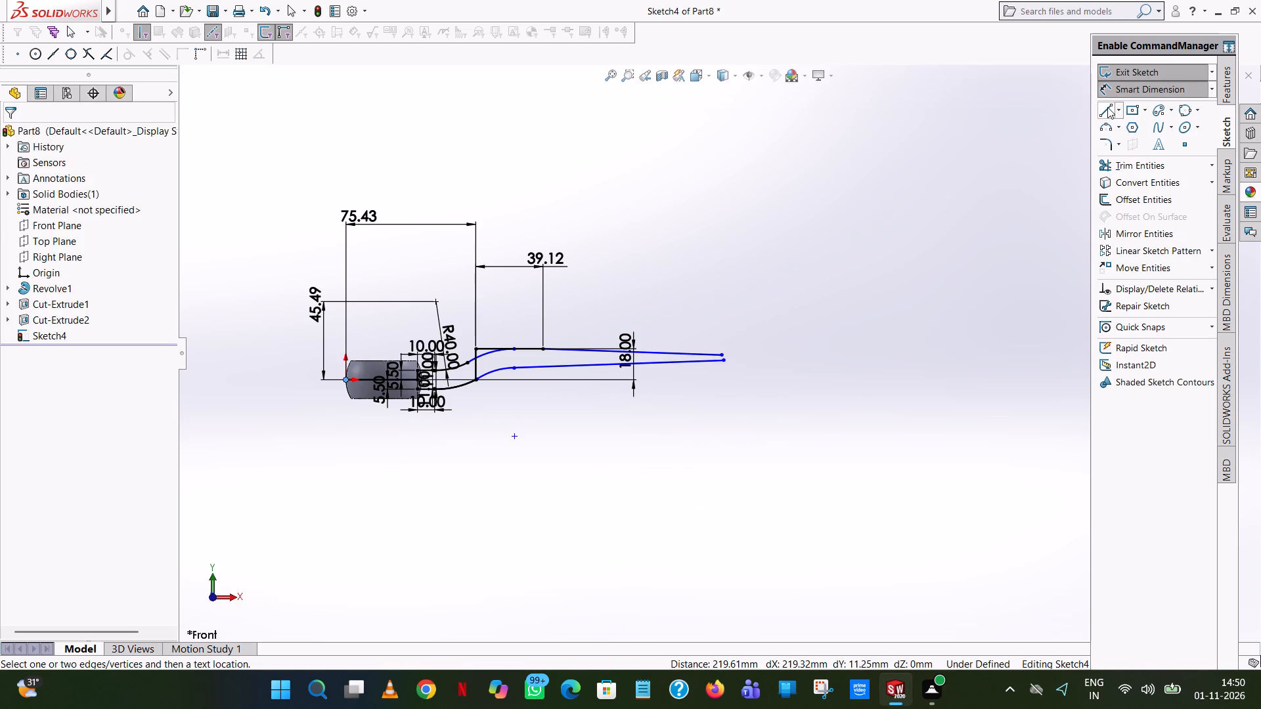
Trim away both the upper and lower sloping handle lines.
left_click(1146, 165)
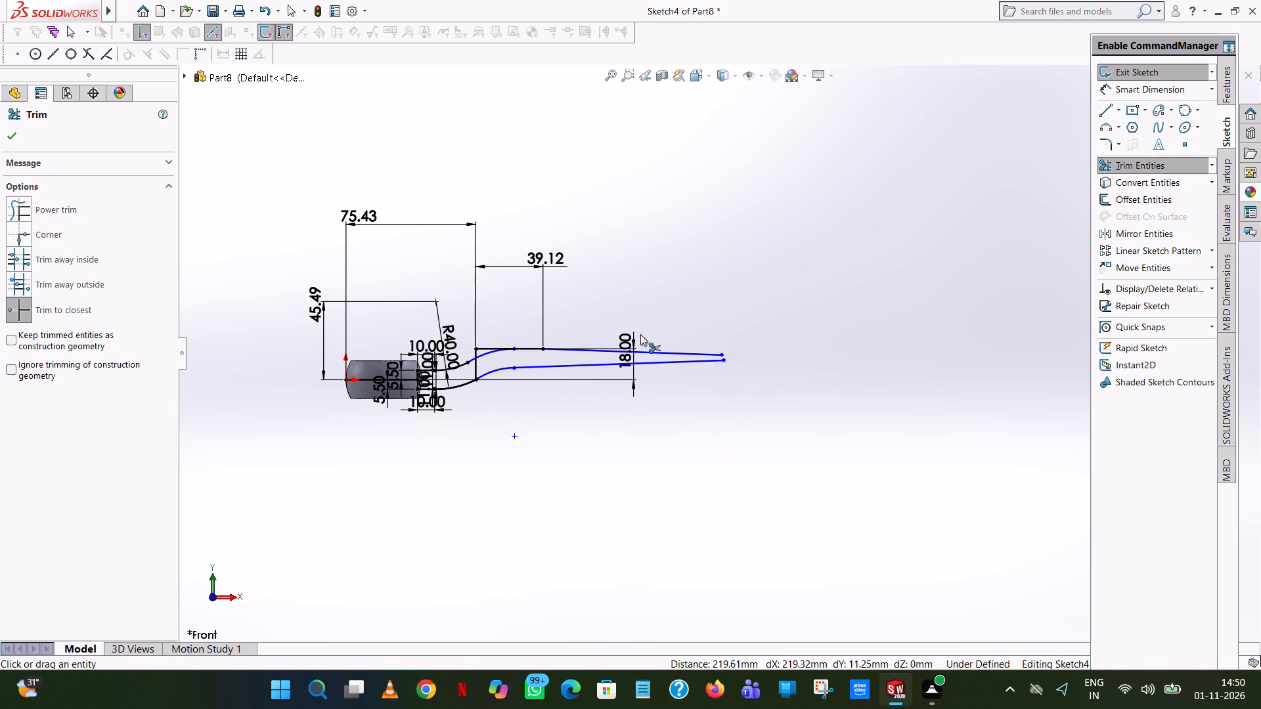
left_click(597, 352)
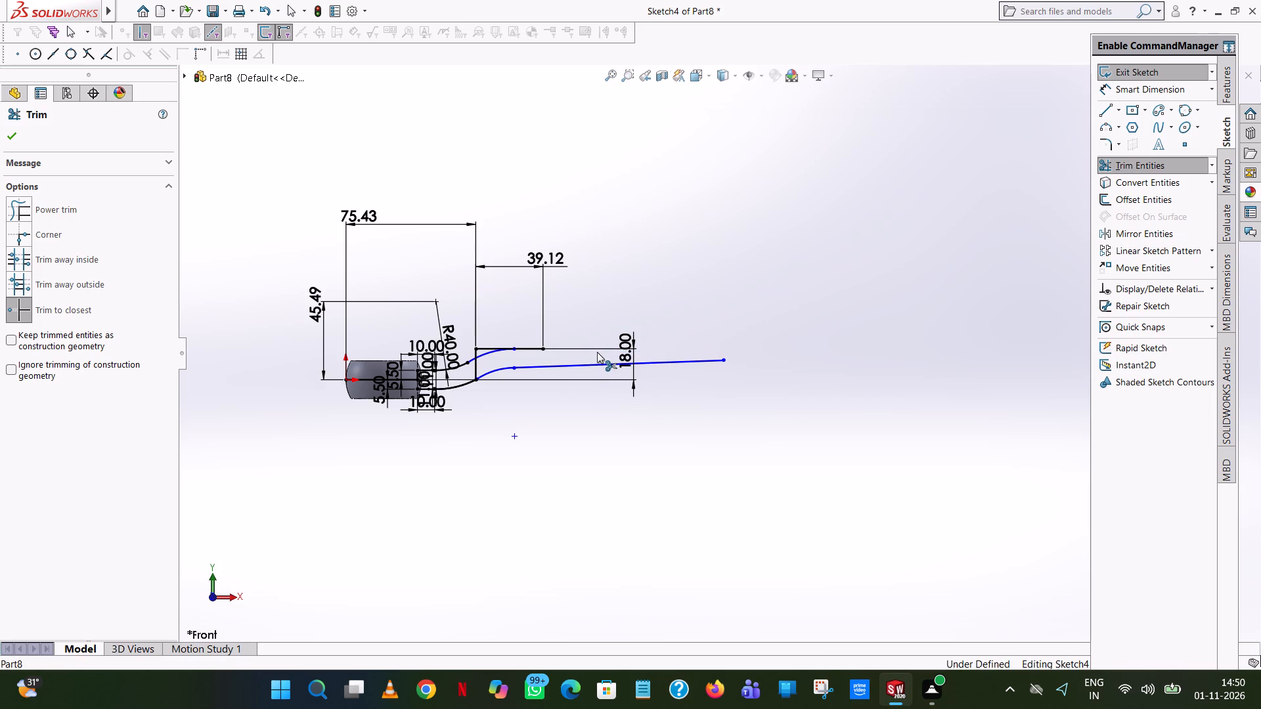
left_click(597, 364)
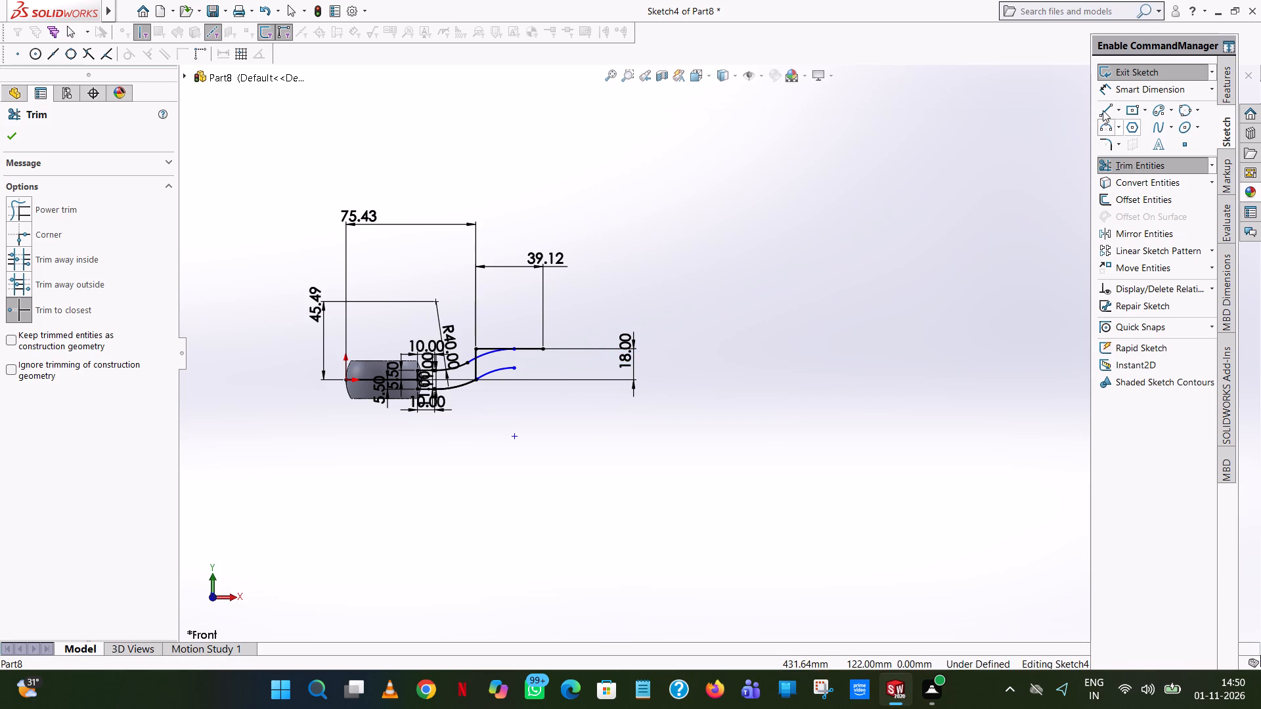
Check the horizontal distance from the origin to the far end of the lower arc without keeping a dimension.
left_click(1130, 94)
left_click(342, 377)
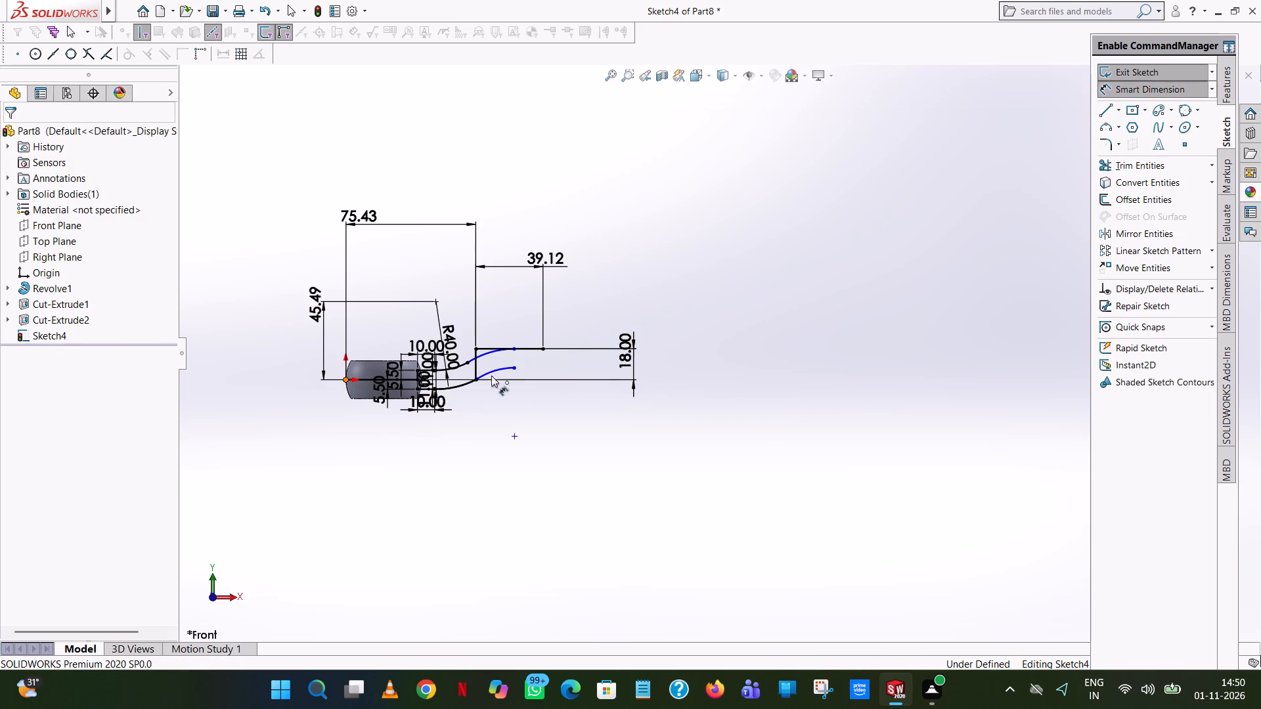
left_click(516, 368)
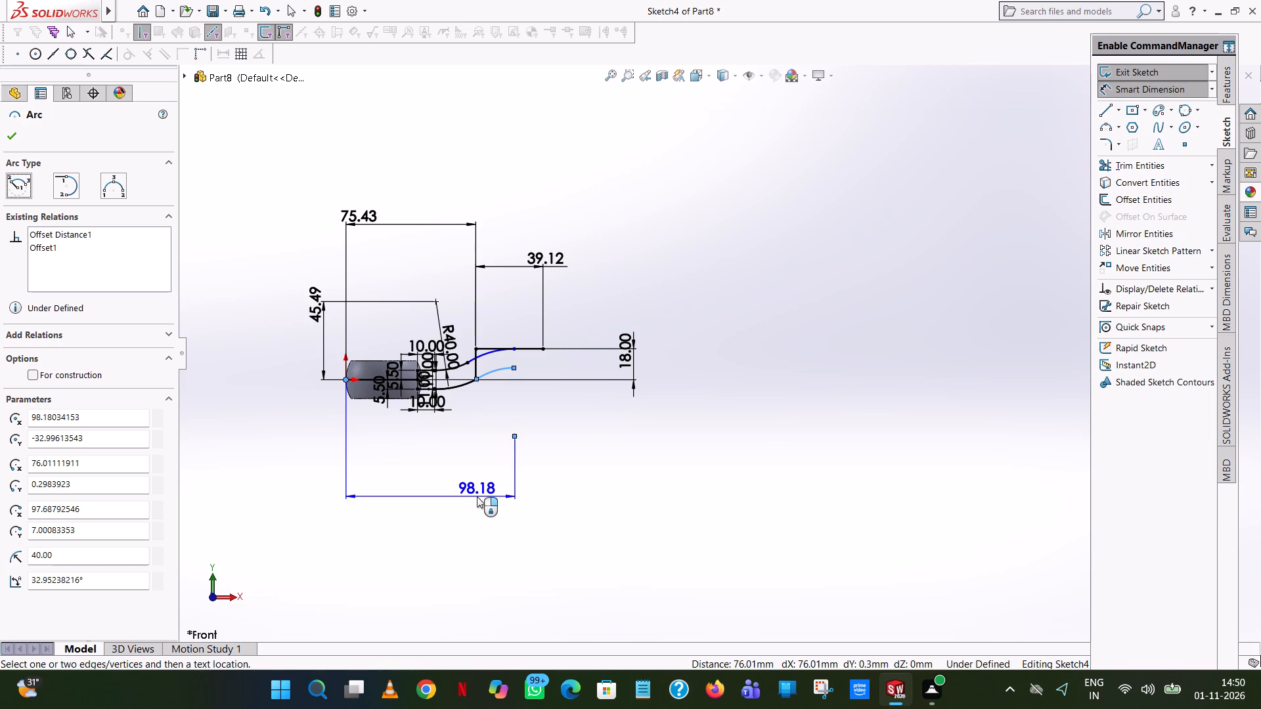
key("Escape")
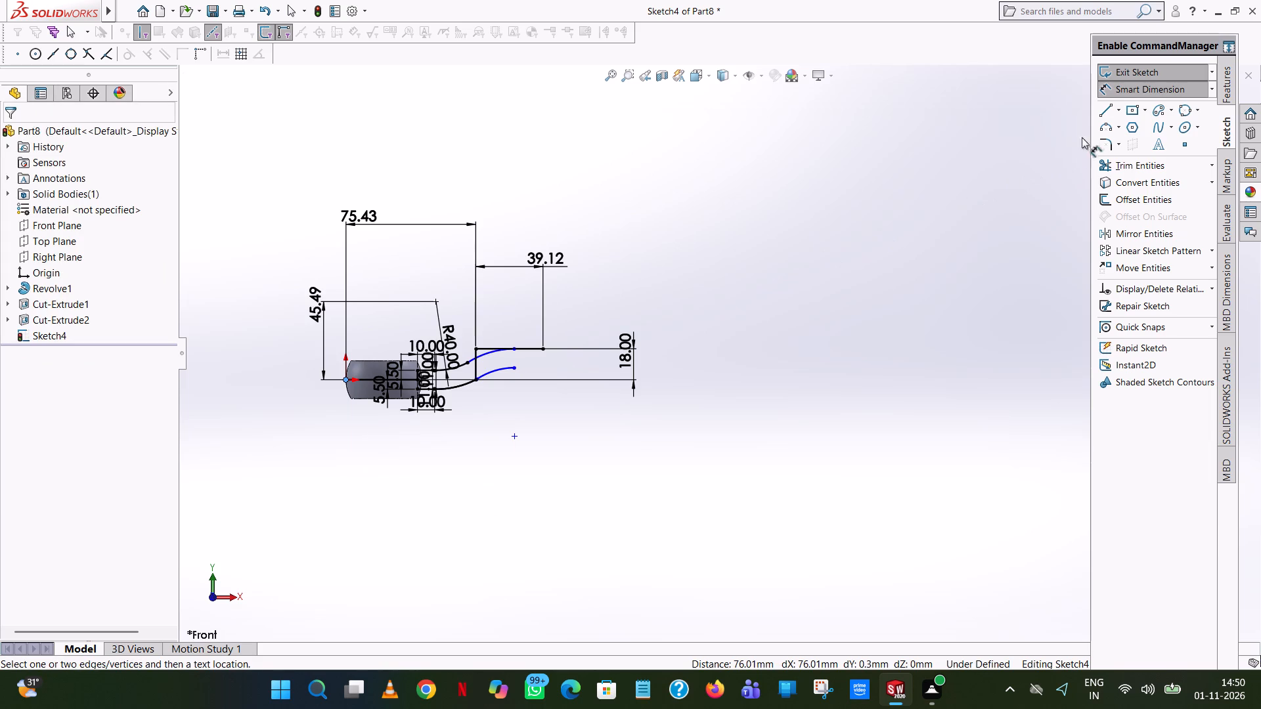
Draw a line about 83 mm long, sloping slightly up, from the far end of the lower arc.
left_click(1103, 113)
scroll(585, 365, "down", 8)
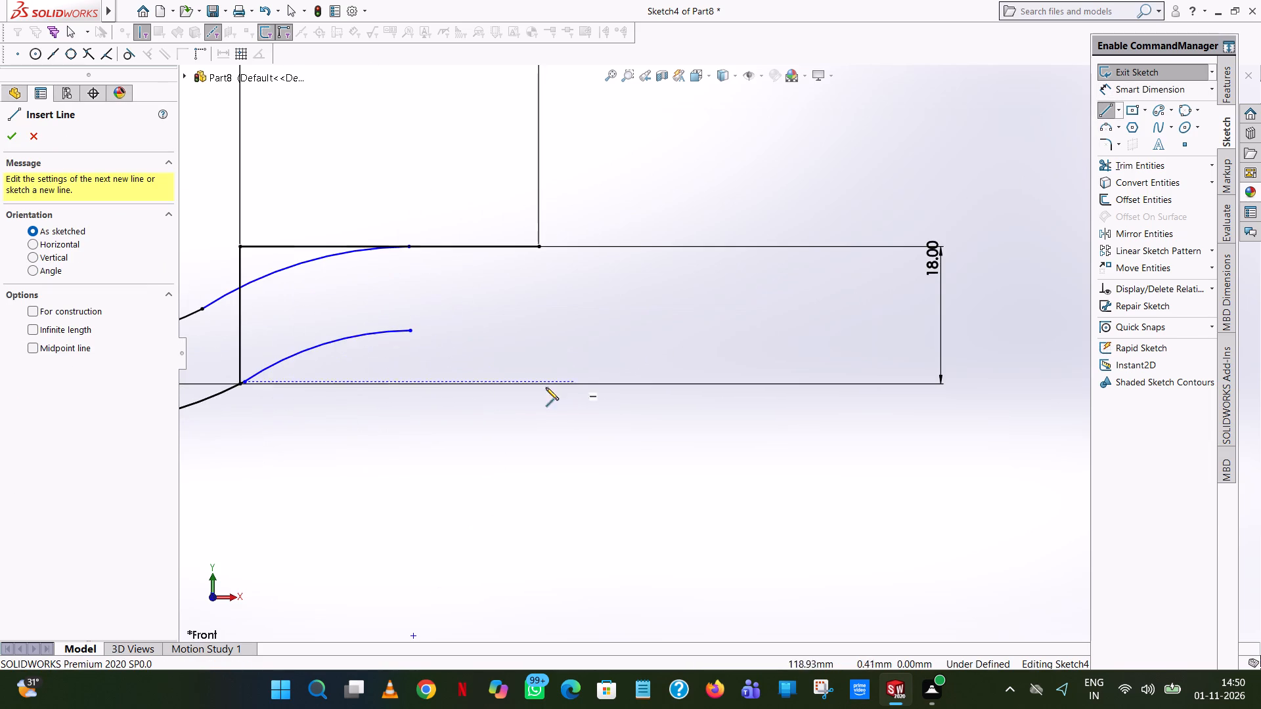
left_click(410, 332)
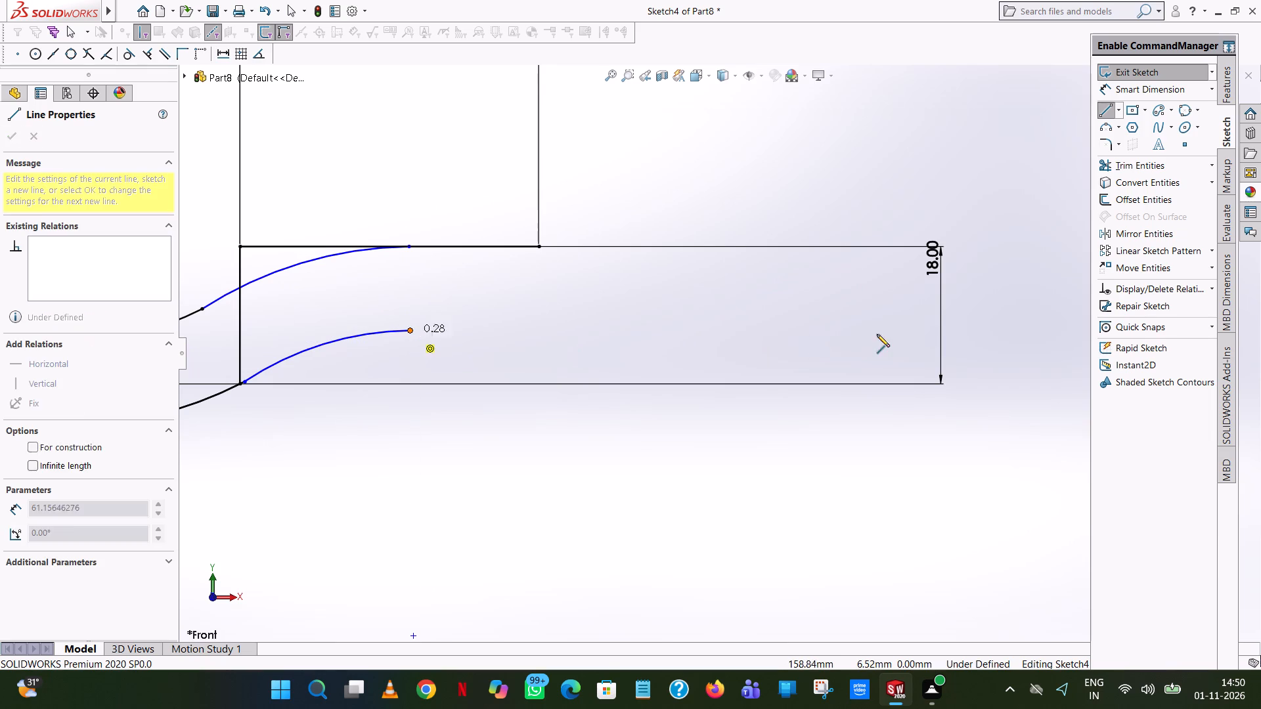
left_click(1042, 315)
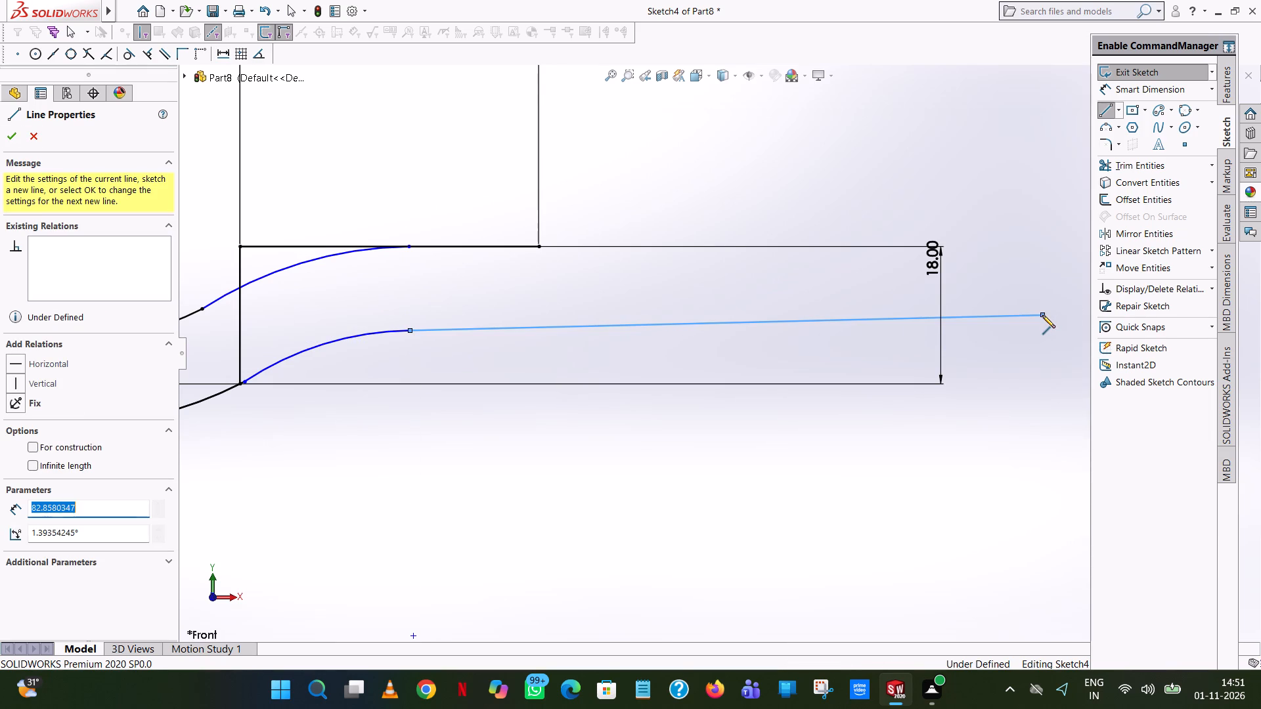
right_click(1042, 315)
left_click(1063, 320)
Set the lower sloping line's angle to 2 degrees and its length to 246-98.18 mm.
left_click(1029, 316)
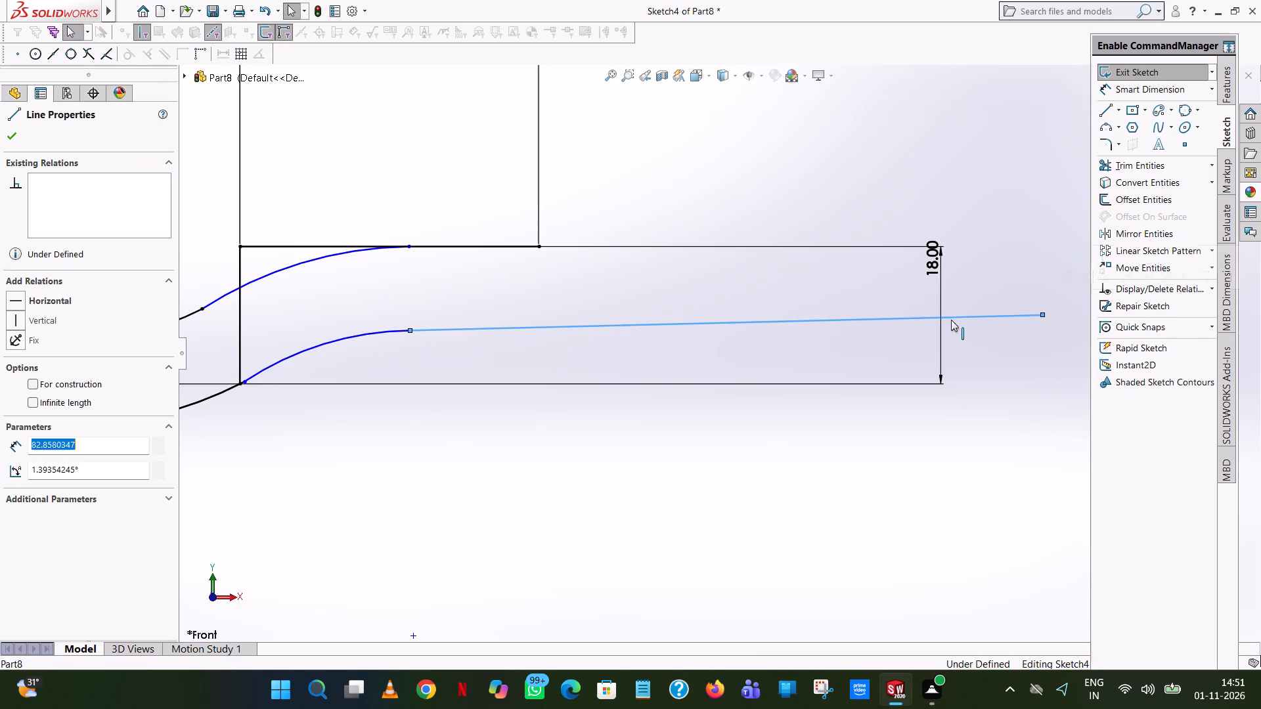
double_click(107, 471)
key("2")
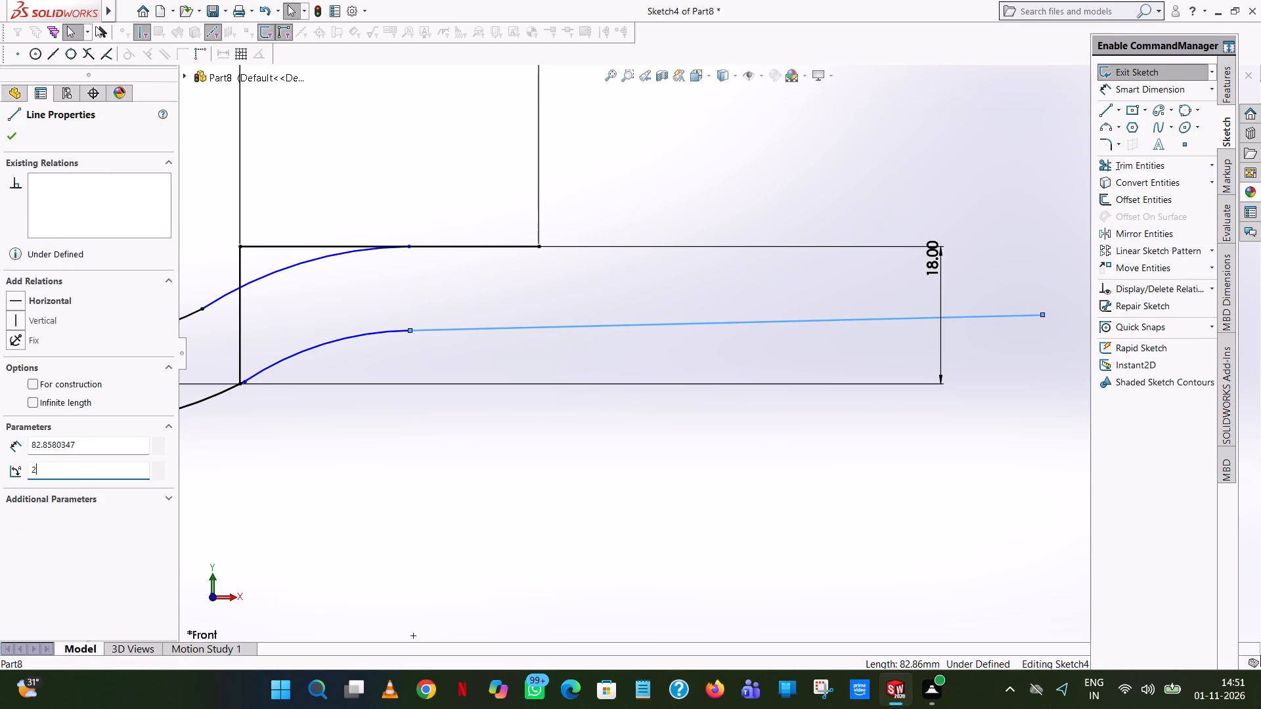
left_click(687, 607)
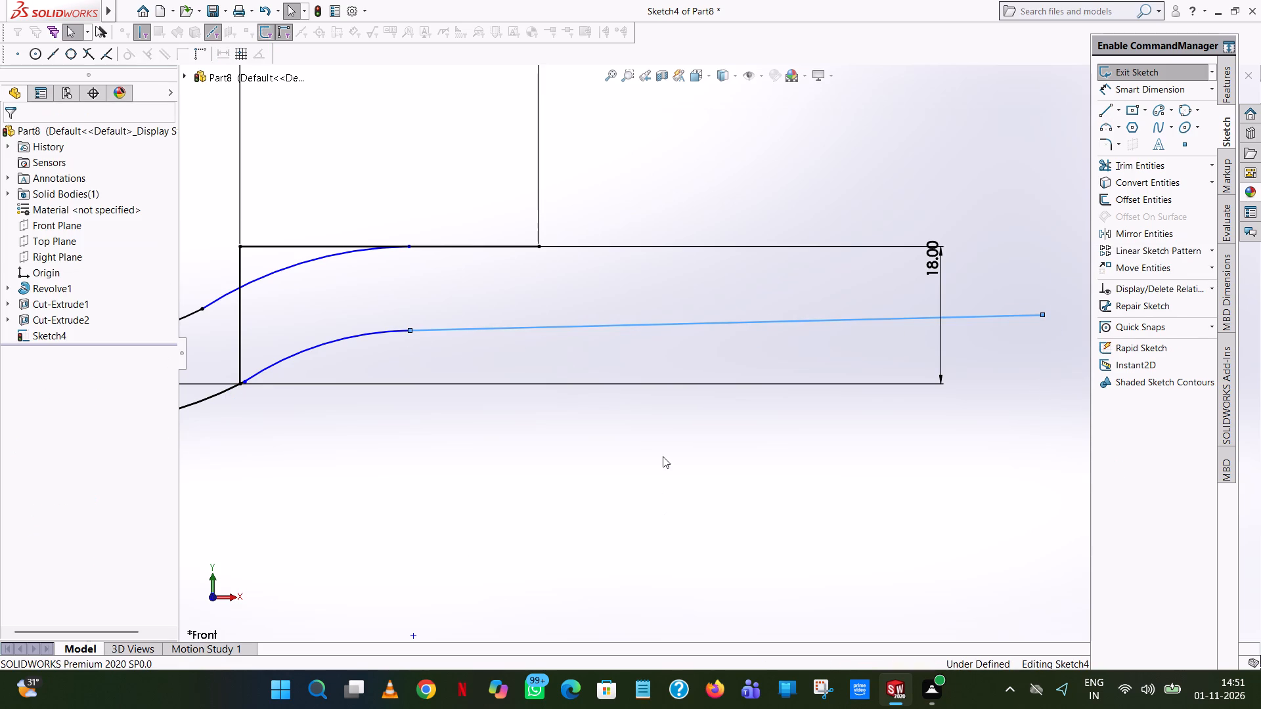
left_click(751, 319)
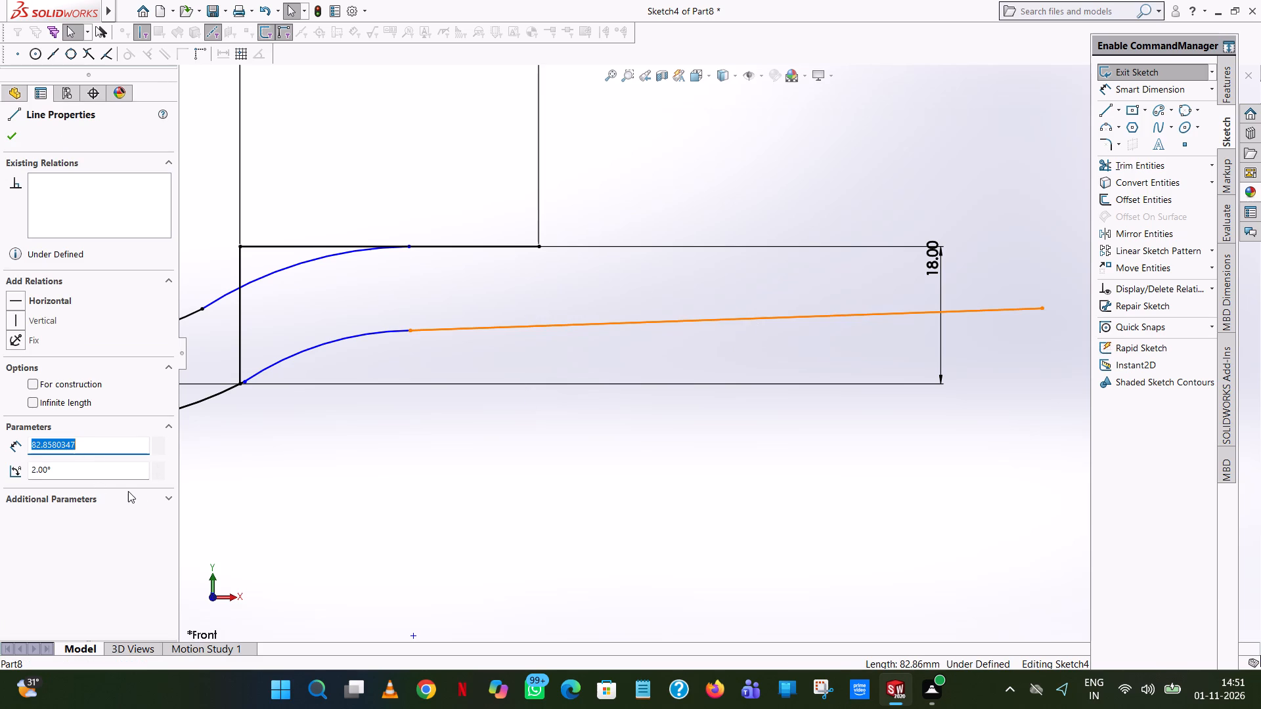
type("246-")
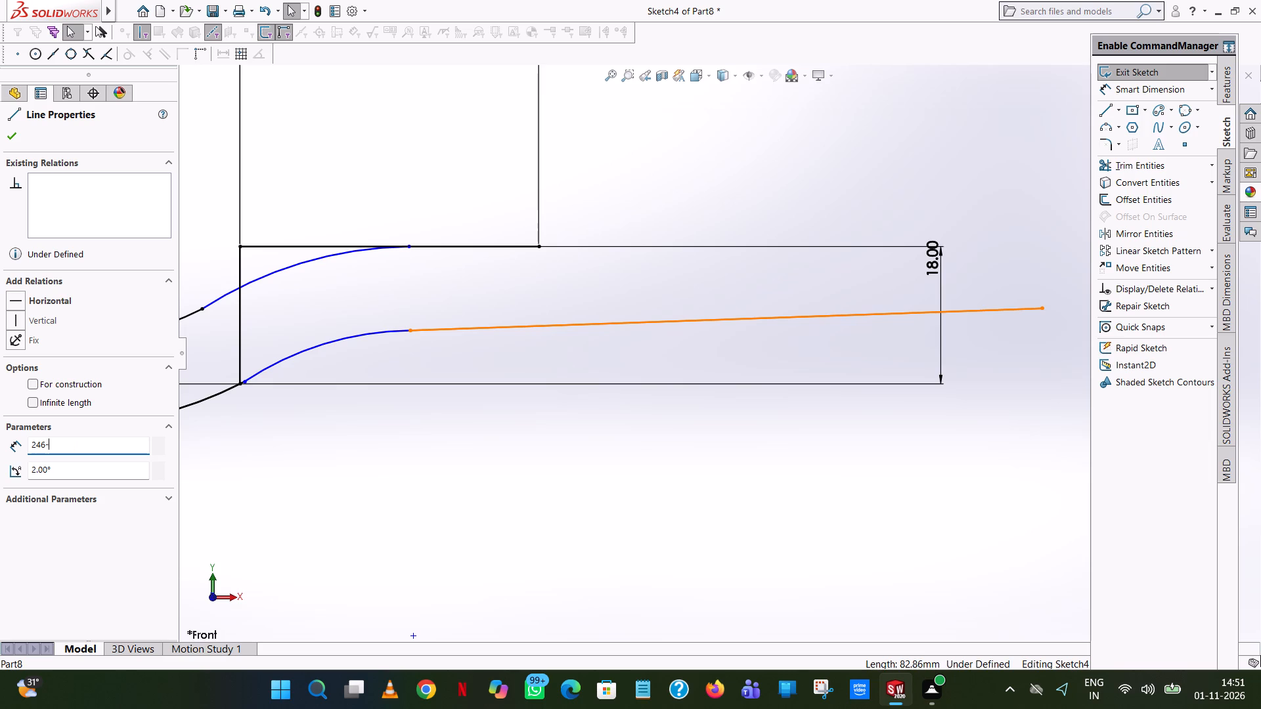
type("98.18")
key("Return")
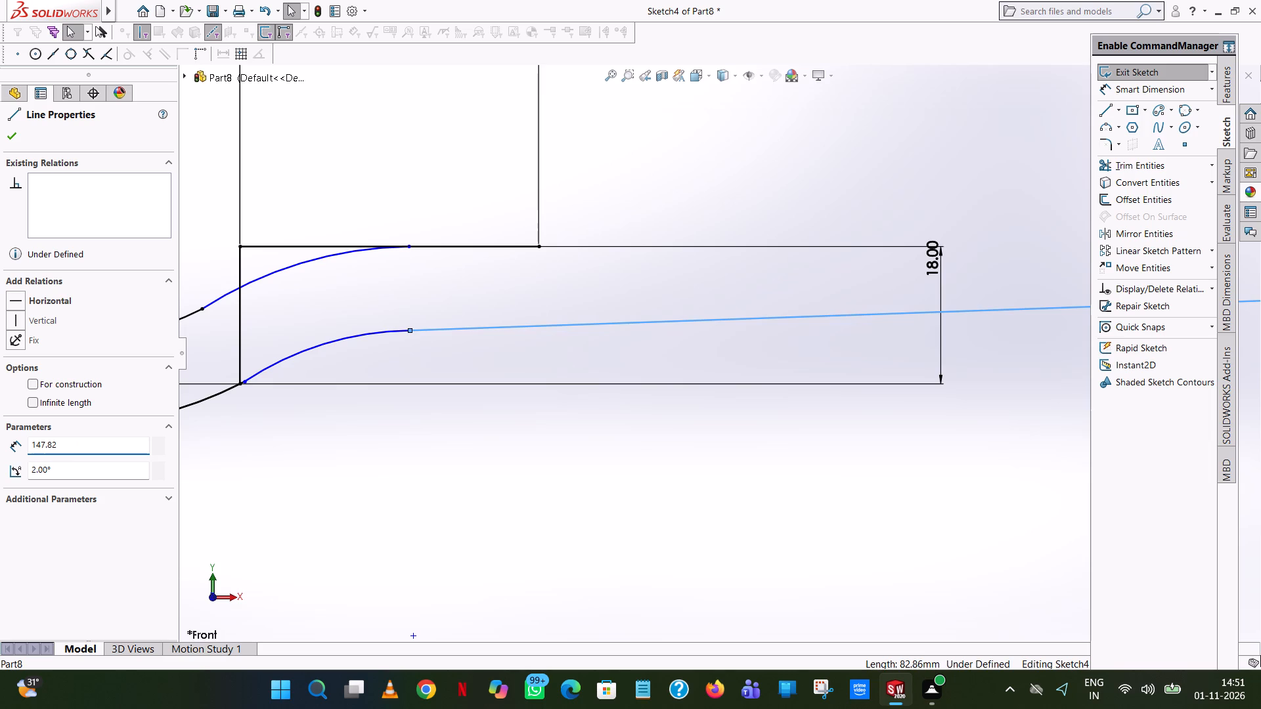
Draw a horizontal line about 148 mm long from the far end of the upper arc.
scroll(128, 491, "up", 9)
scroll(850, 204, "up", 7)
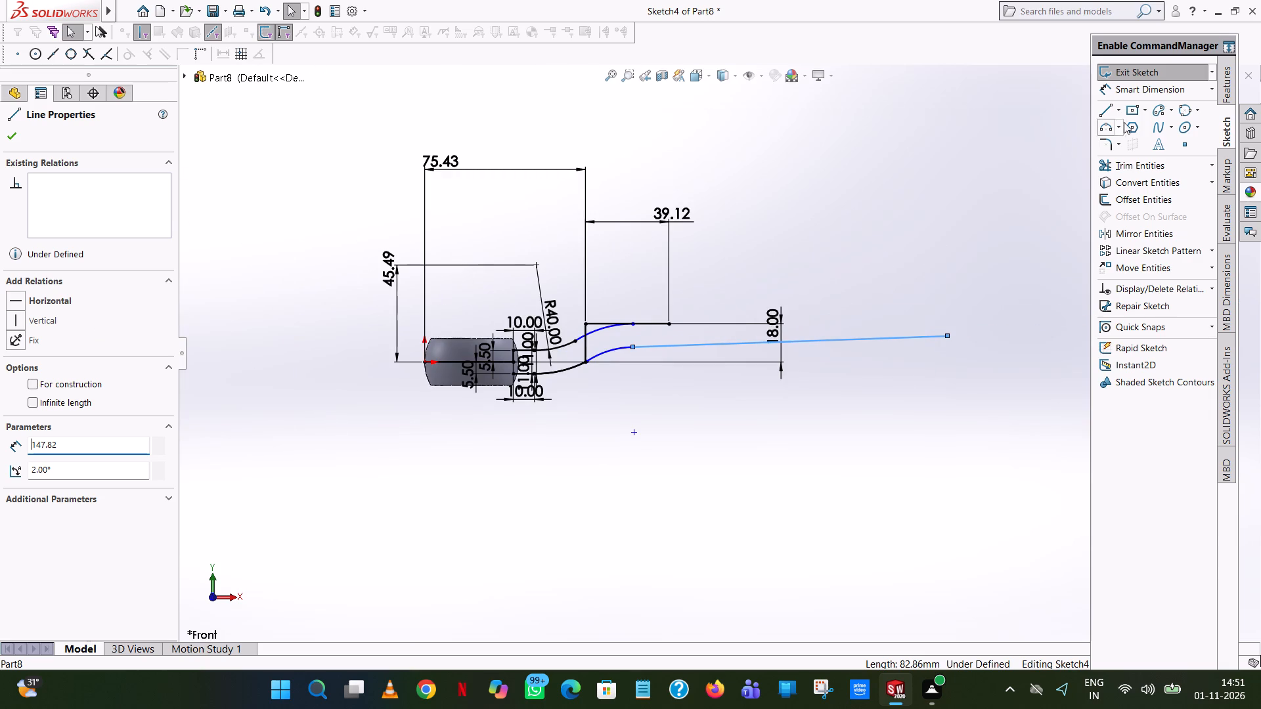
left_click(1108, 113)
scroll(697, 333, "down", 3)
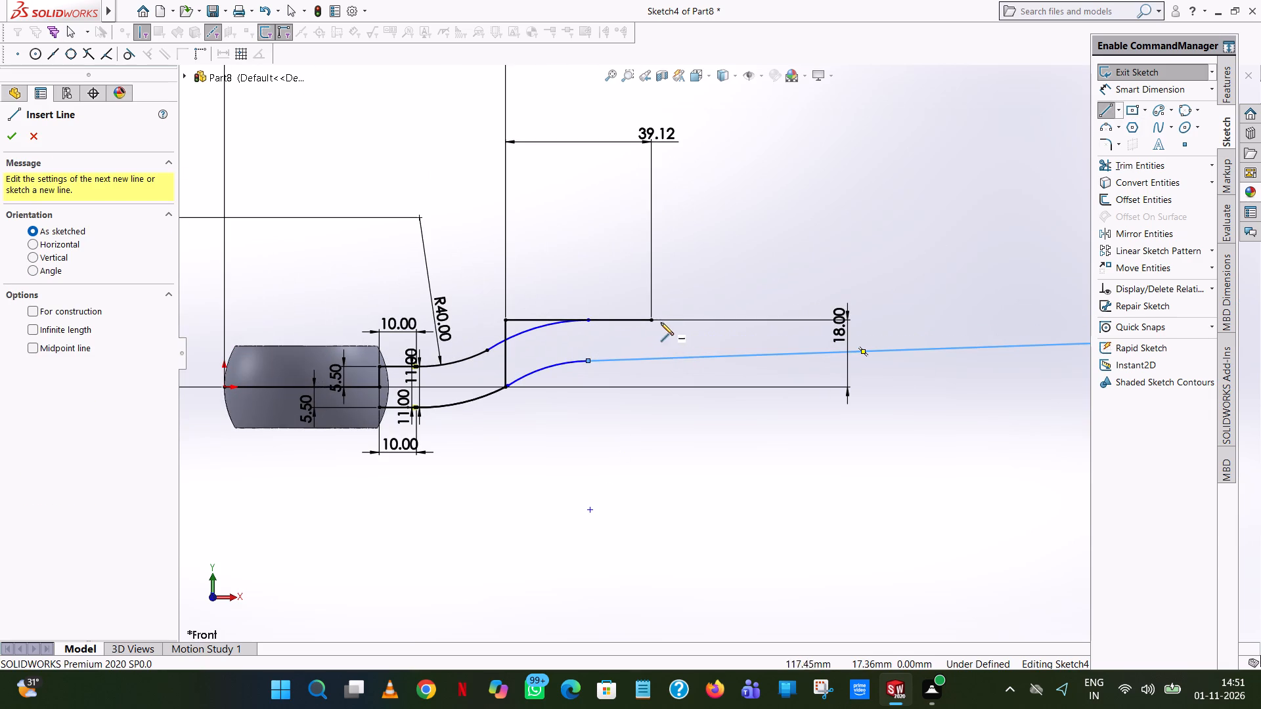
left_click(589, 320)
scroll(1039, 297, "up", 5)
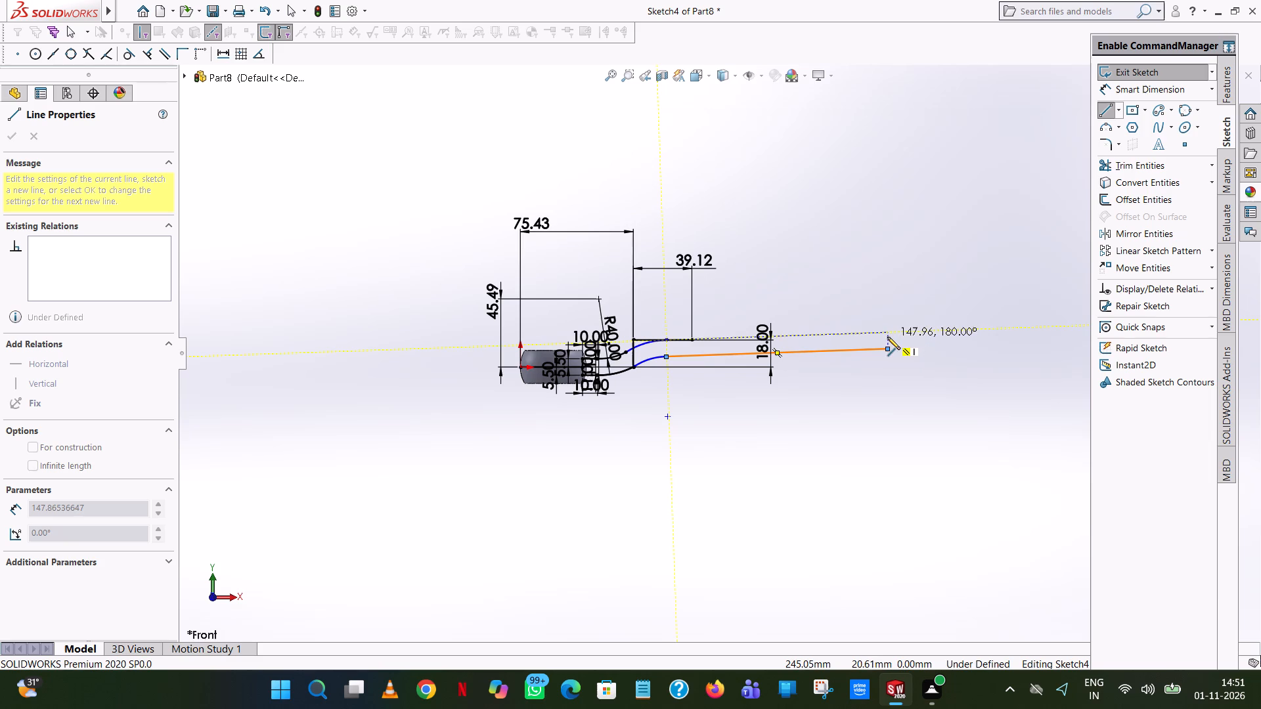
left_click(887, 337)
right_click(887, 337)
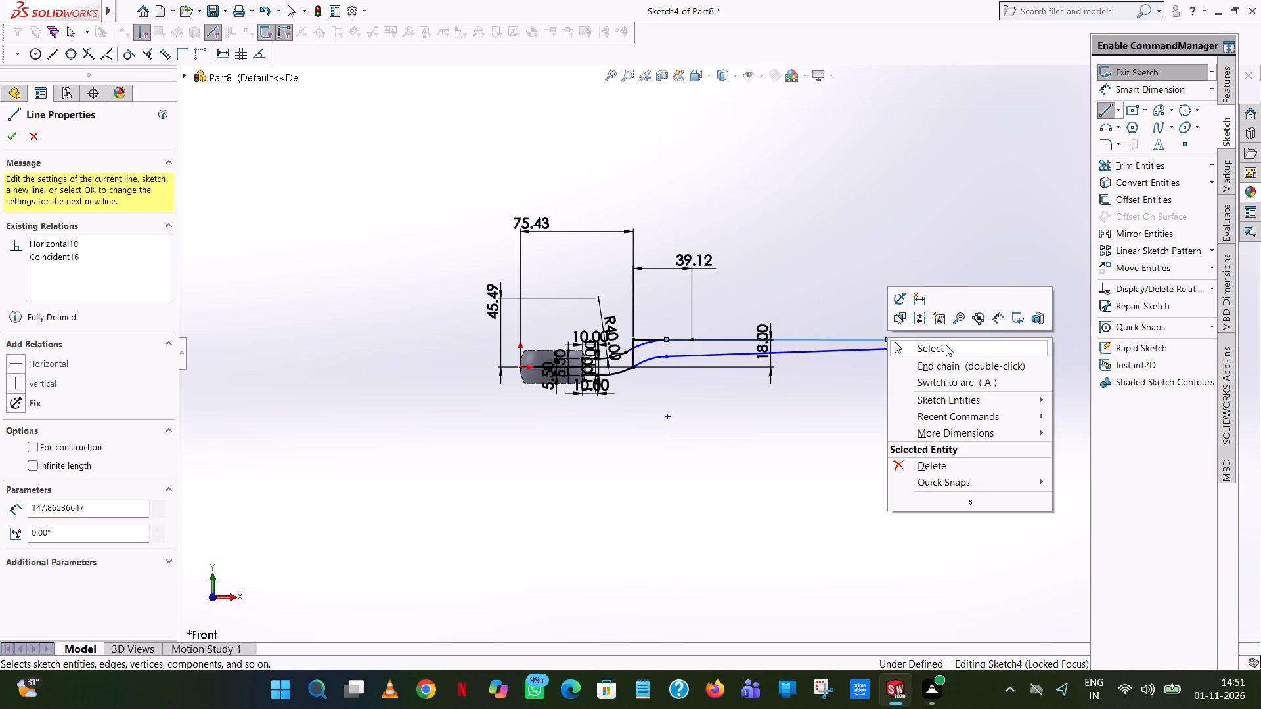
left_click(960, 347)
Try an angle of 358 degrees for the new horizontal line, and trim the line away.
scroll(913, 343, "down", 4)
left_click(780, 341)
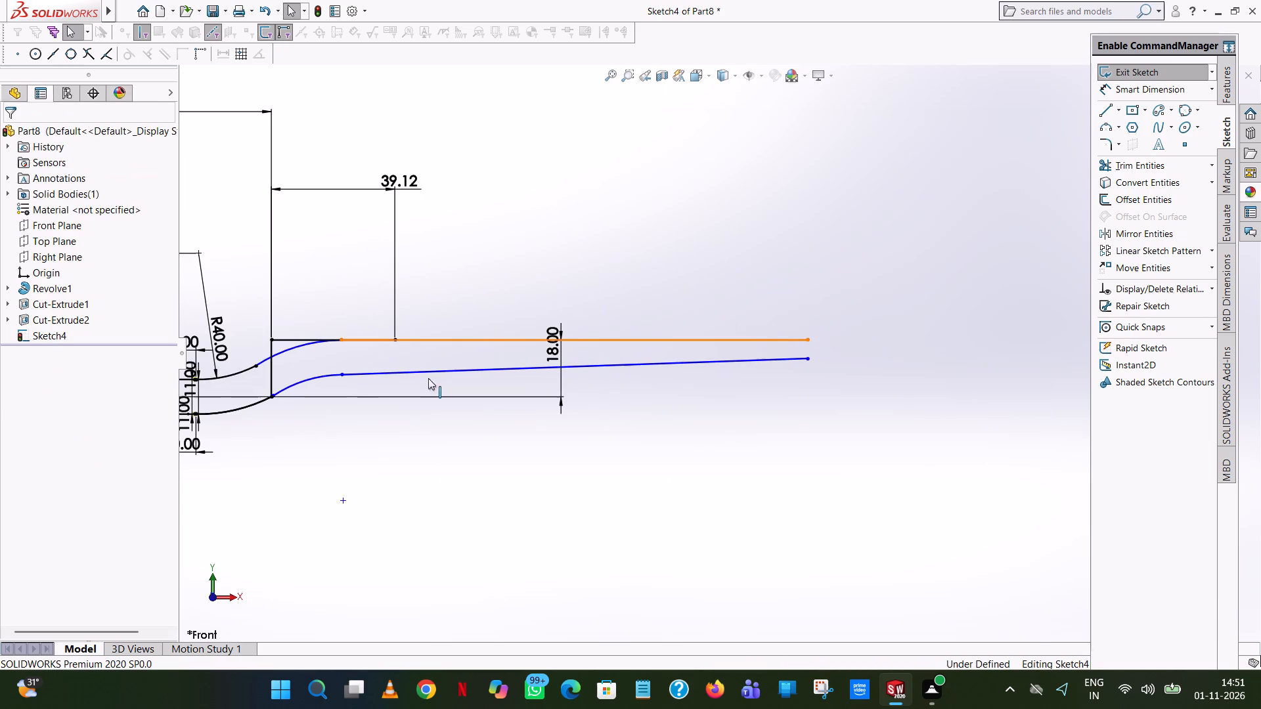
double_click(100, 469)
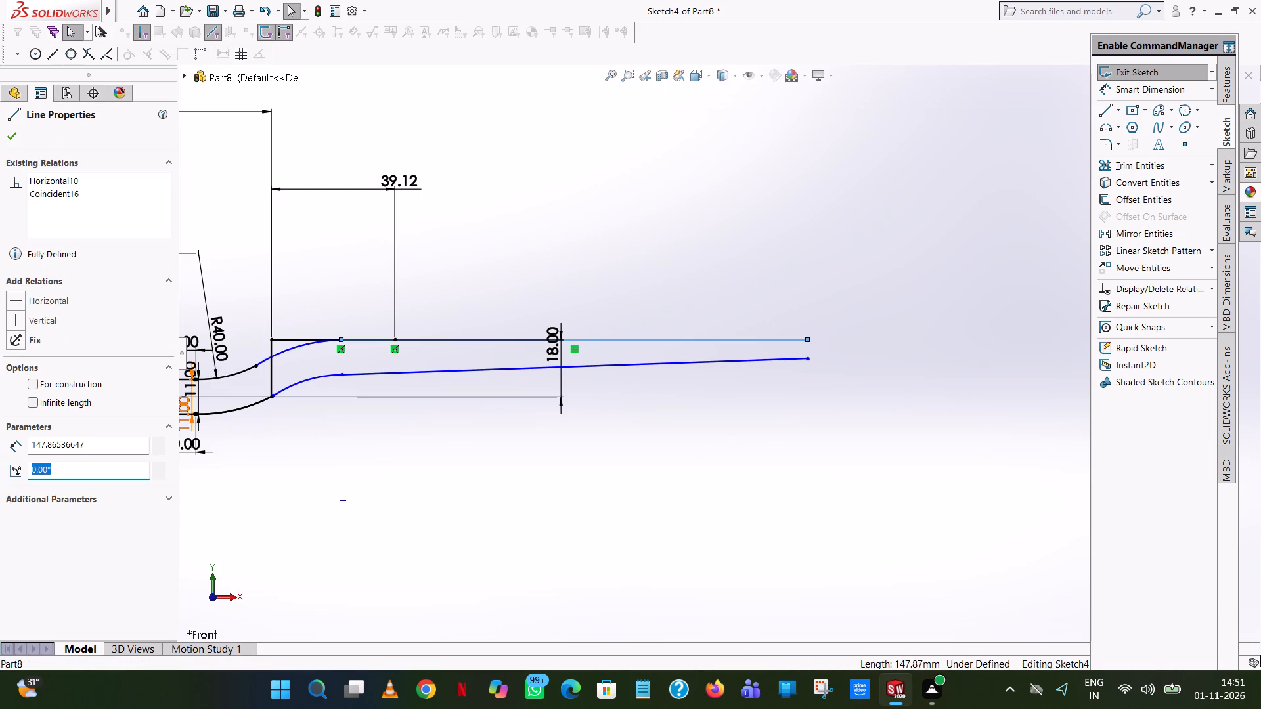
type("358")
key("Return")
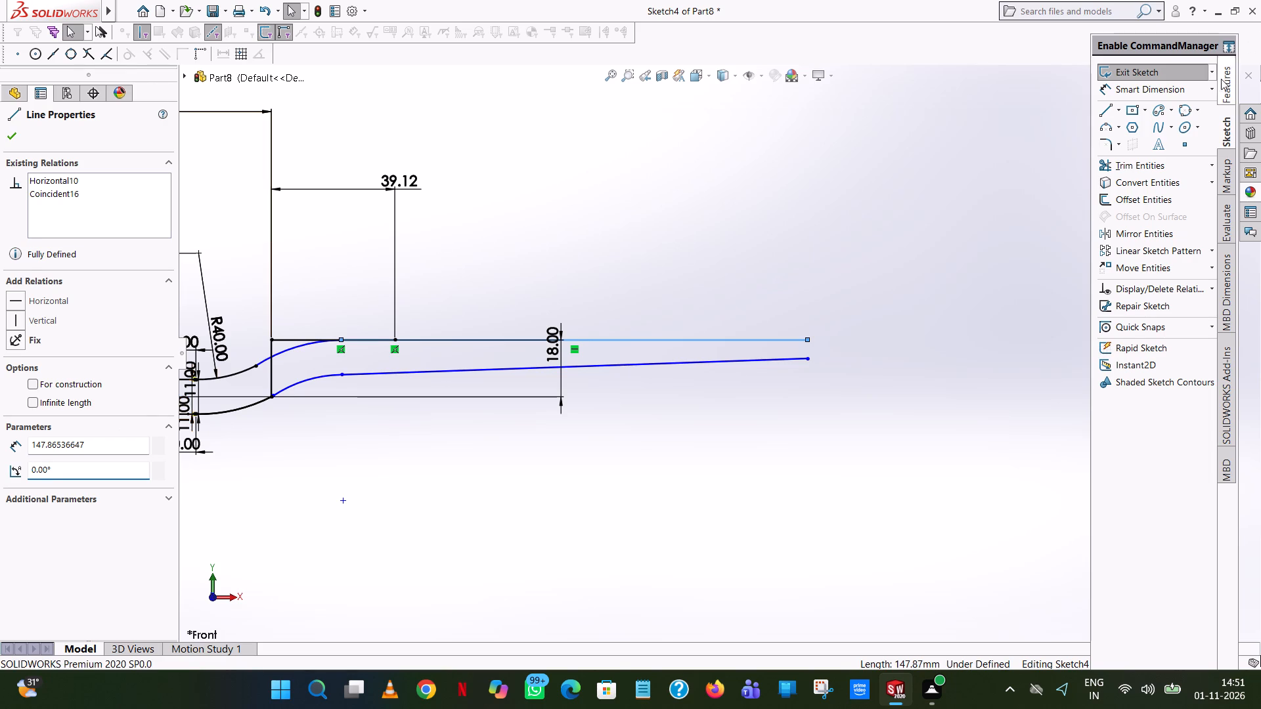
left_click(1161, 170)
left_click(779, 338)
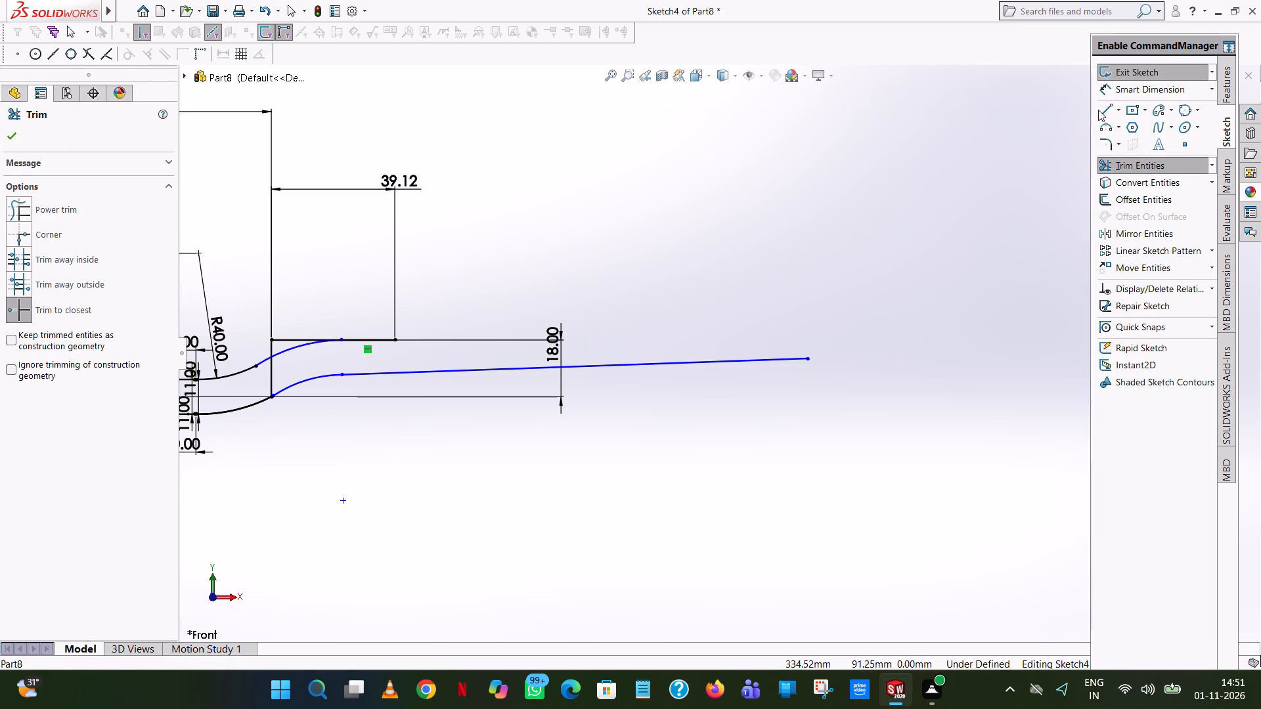
Draw a line about 146 mm long, sloping slightly down, from the far end of the upper arc.
left_click(1100, 110)
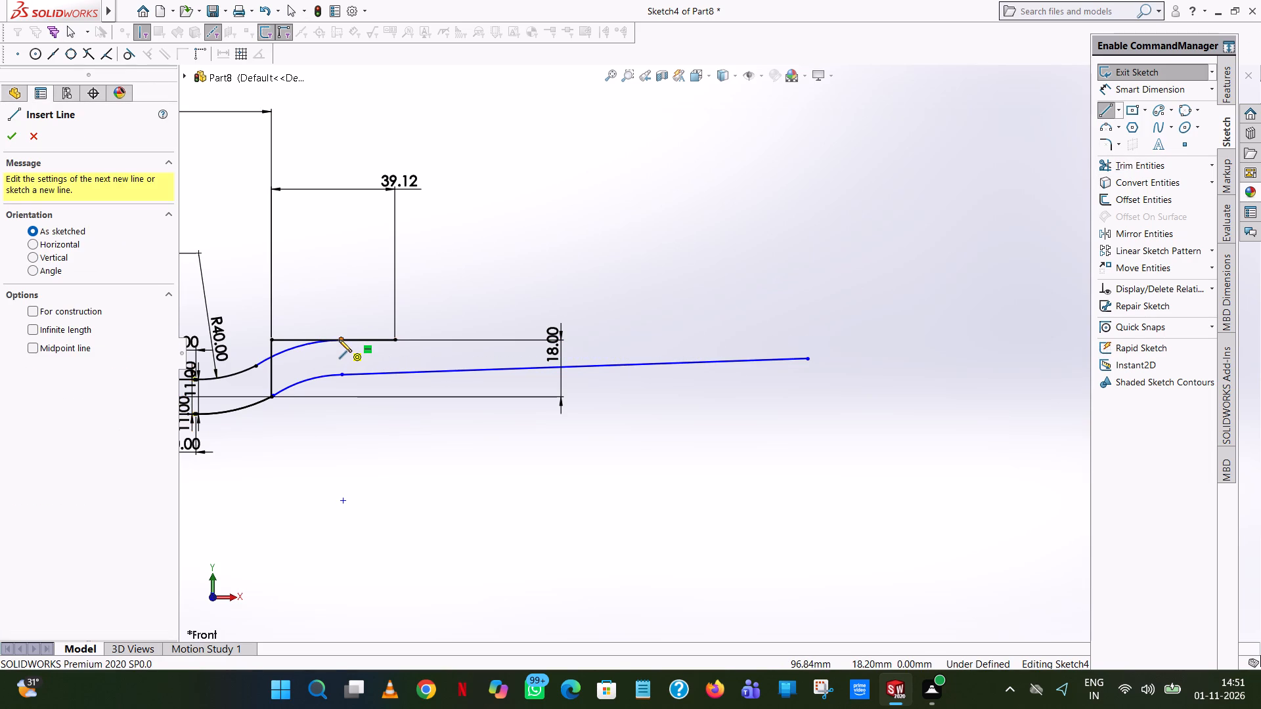
left_click(340, 339)
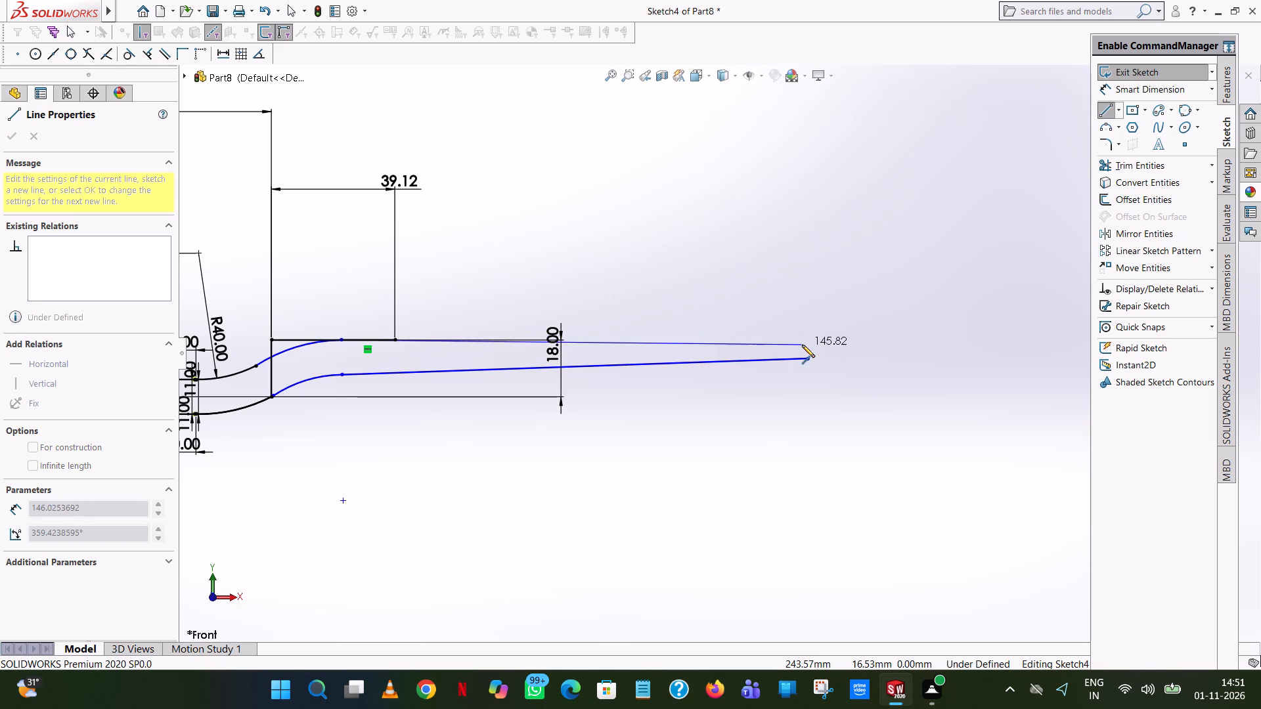
left_click(802, 345)
right_click(803, 345)
left_click(867, 356)
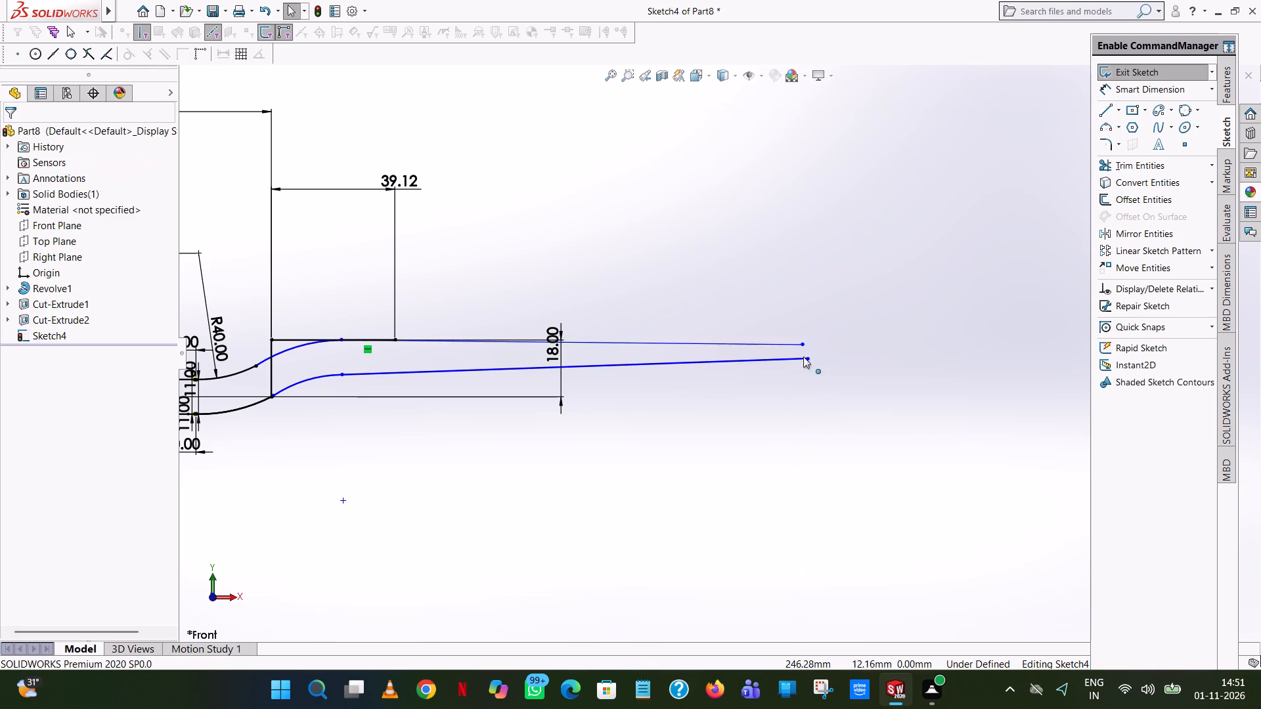
Set the upper sloping line's angle to 358 degrees.
left_click(770, 344)
double_click(102, 467)
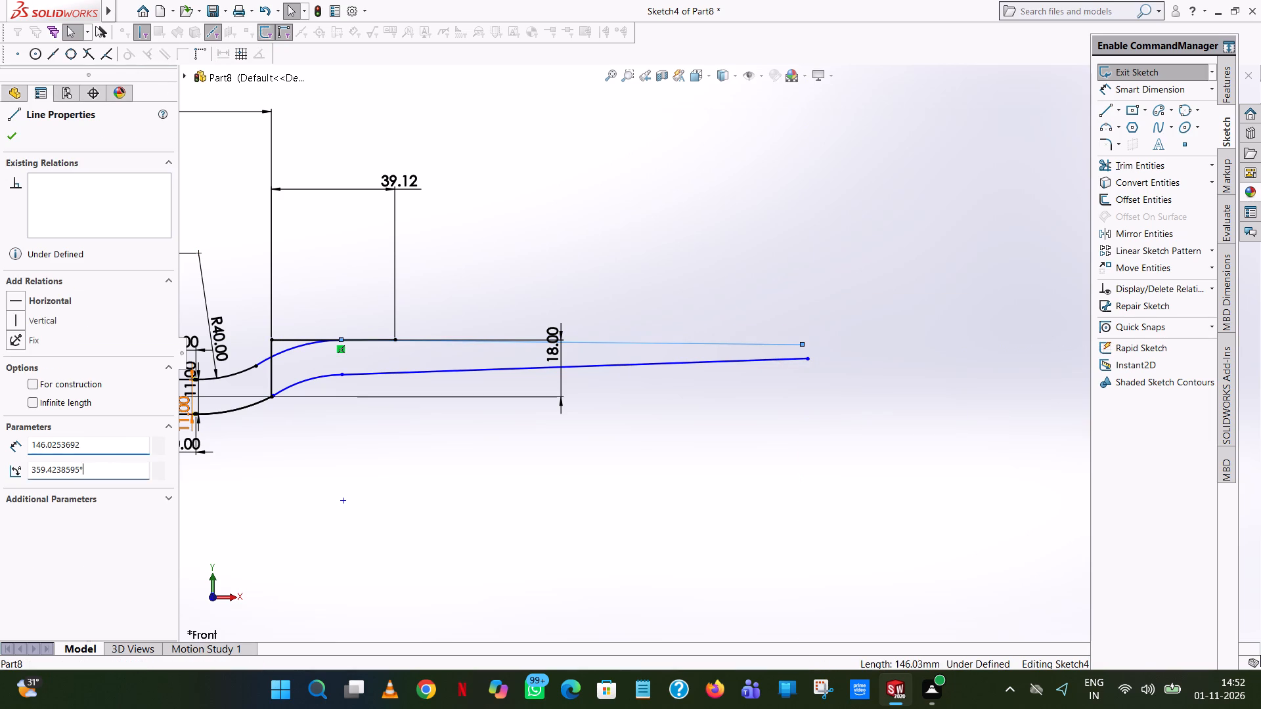
type("358")
key("Return")
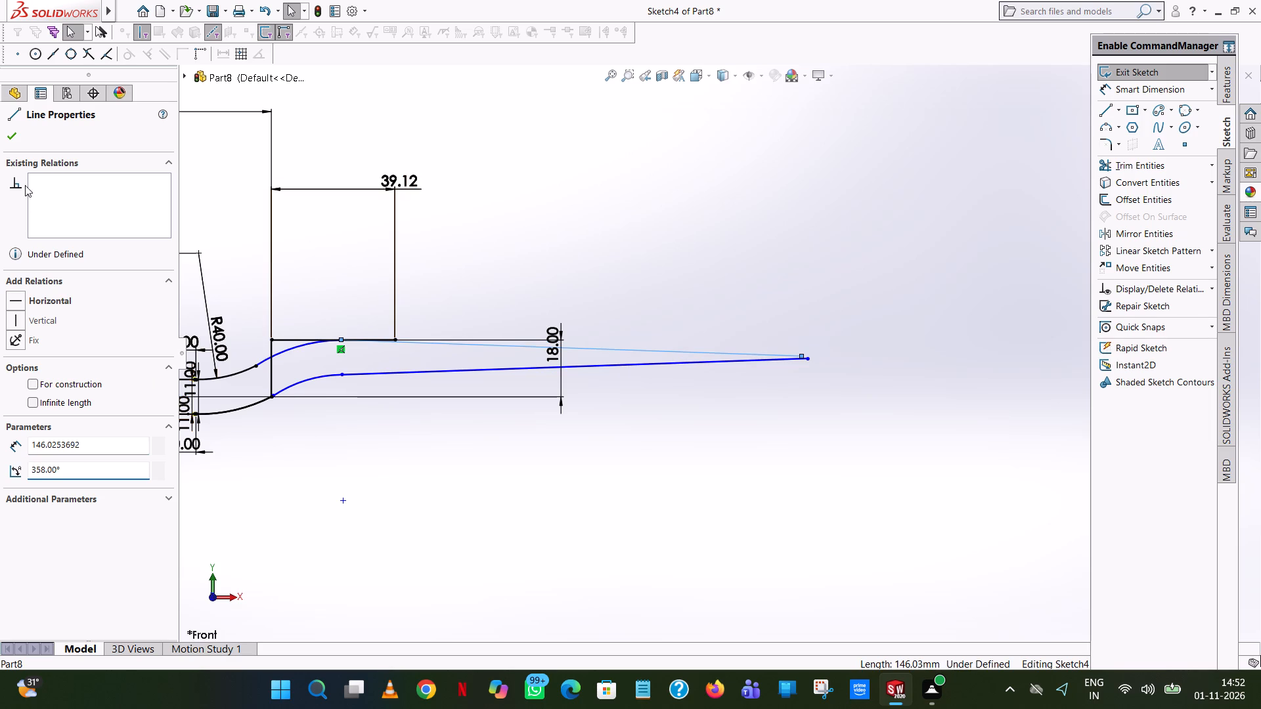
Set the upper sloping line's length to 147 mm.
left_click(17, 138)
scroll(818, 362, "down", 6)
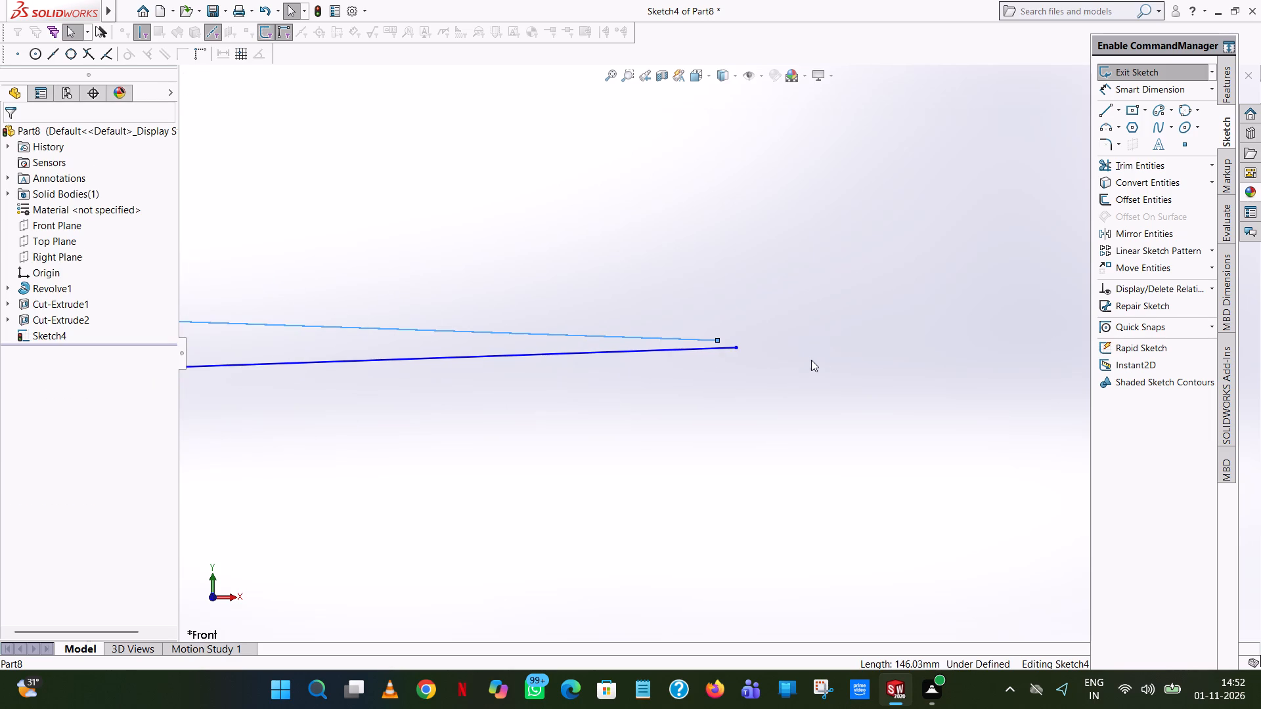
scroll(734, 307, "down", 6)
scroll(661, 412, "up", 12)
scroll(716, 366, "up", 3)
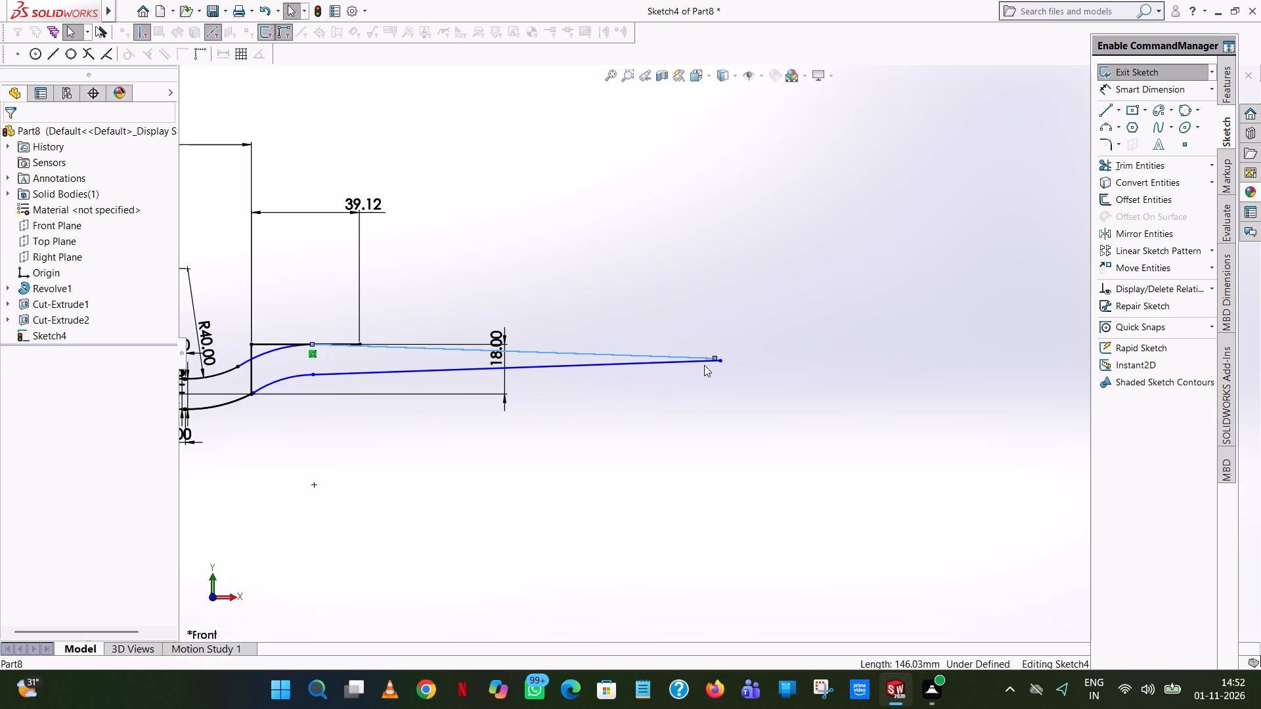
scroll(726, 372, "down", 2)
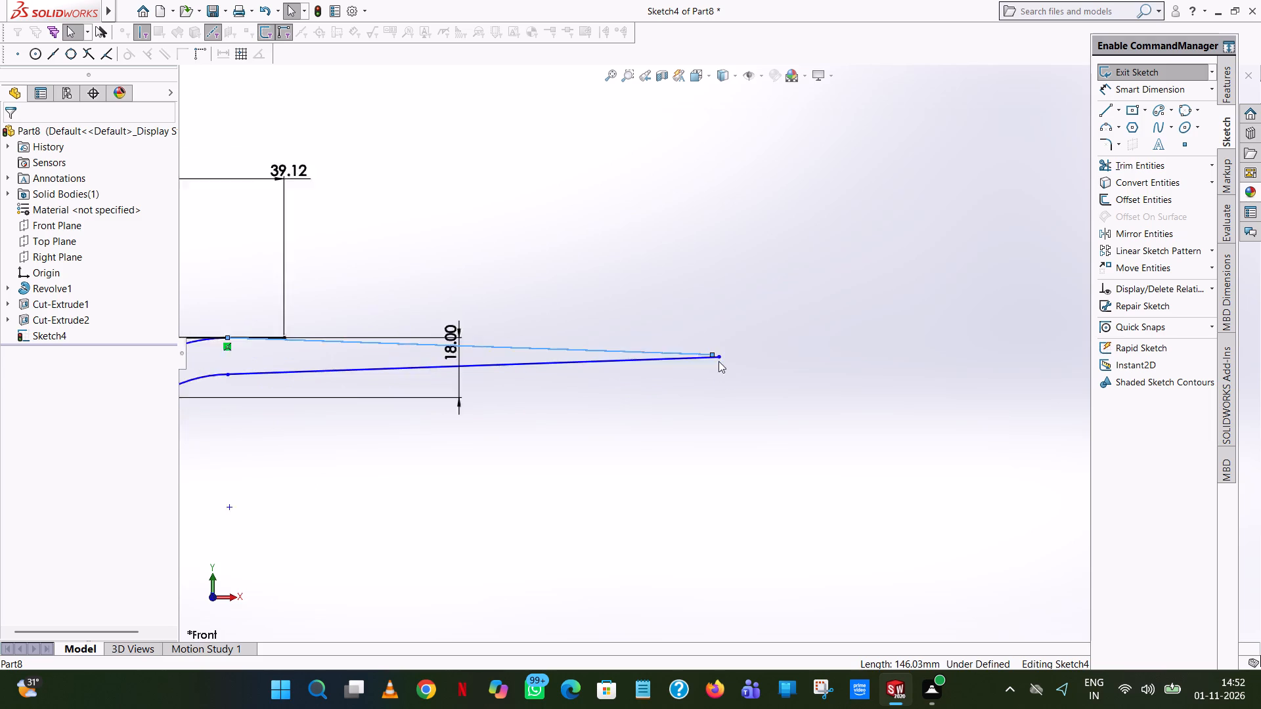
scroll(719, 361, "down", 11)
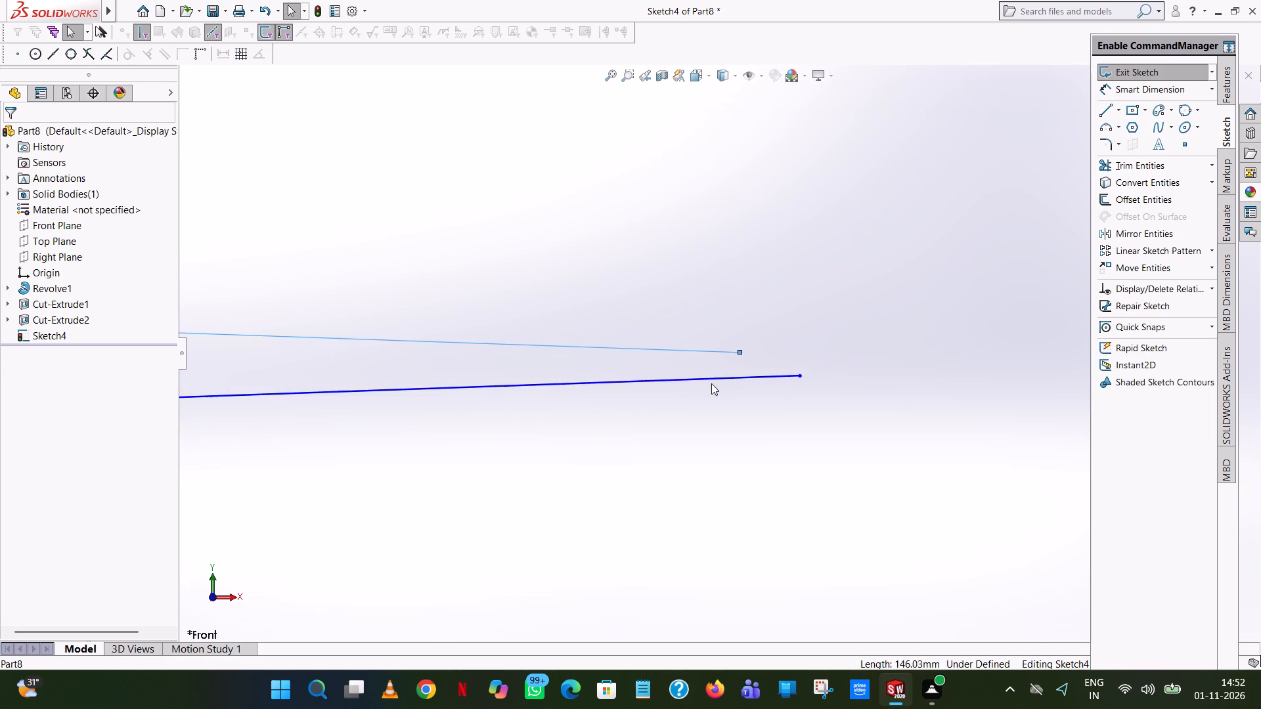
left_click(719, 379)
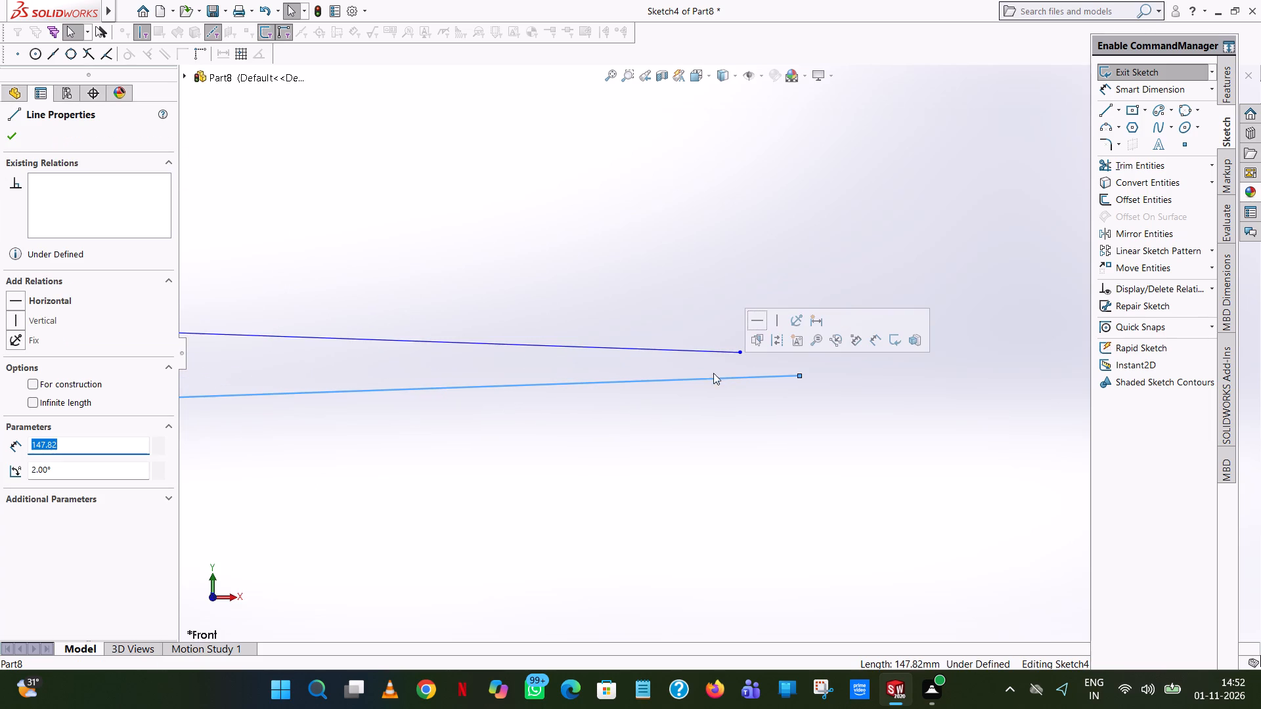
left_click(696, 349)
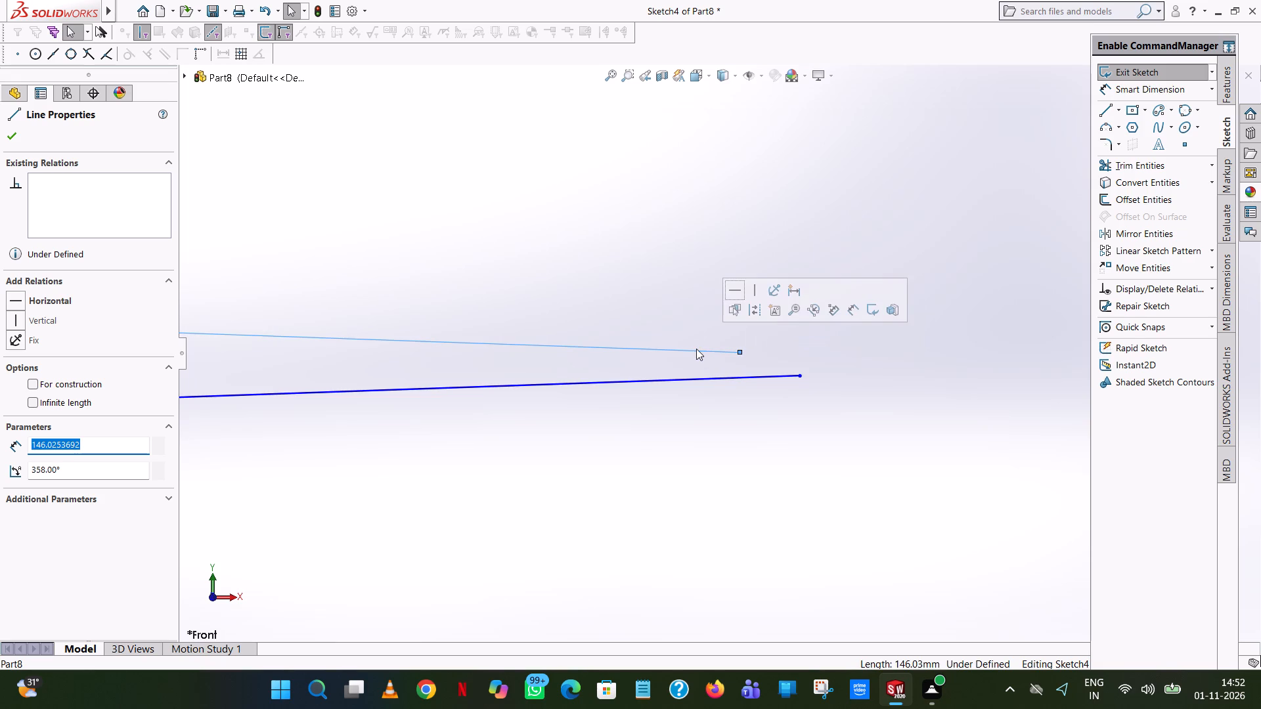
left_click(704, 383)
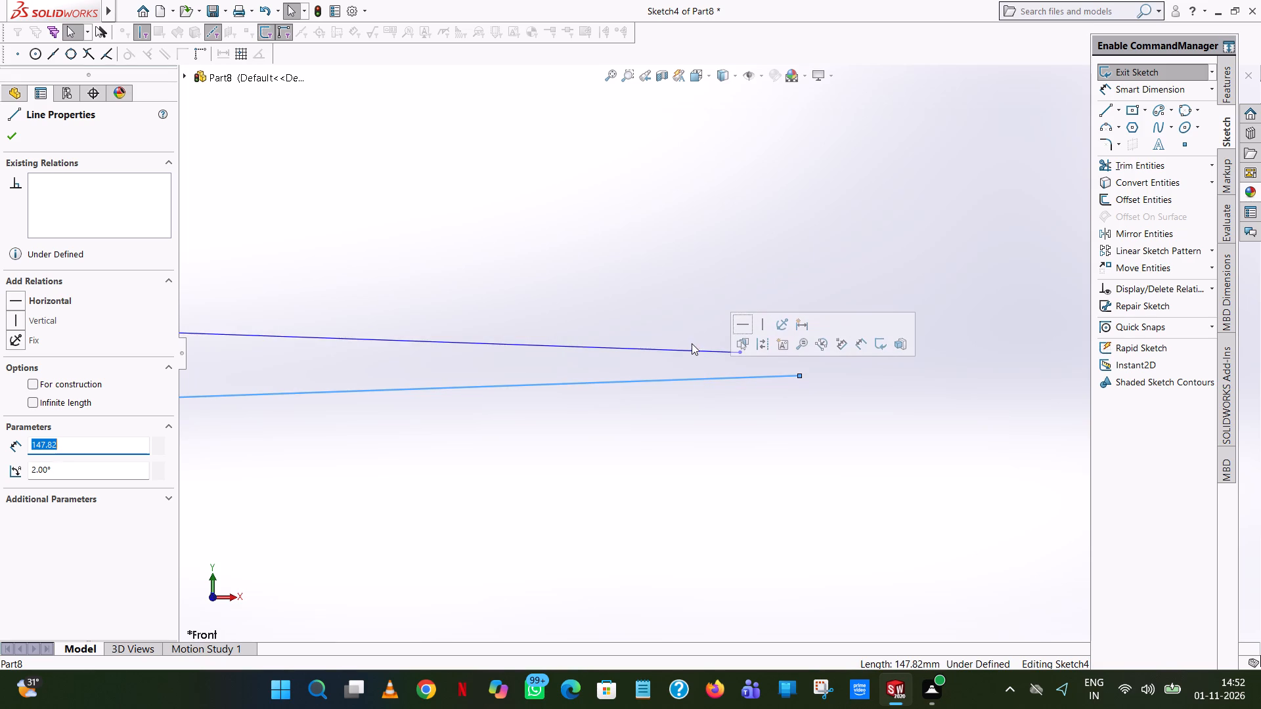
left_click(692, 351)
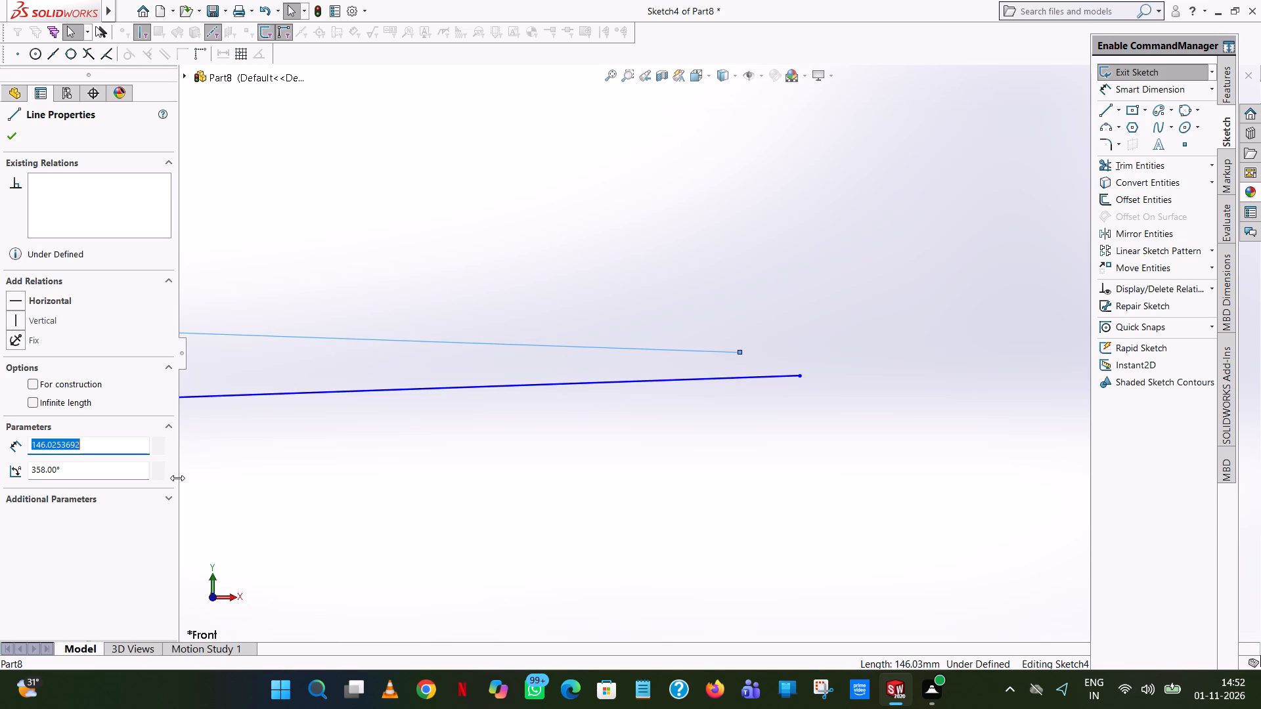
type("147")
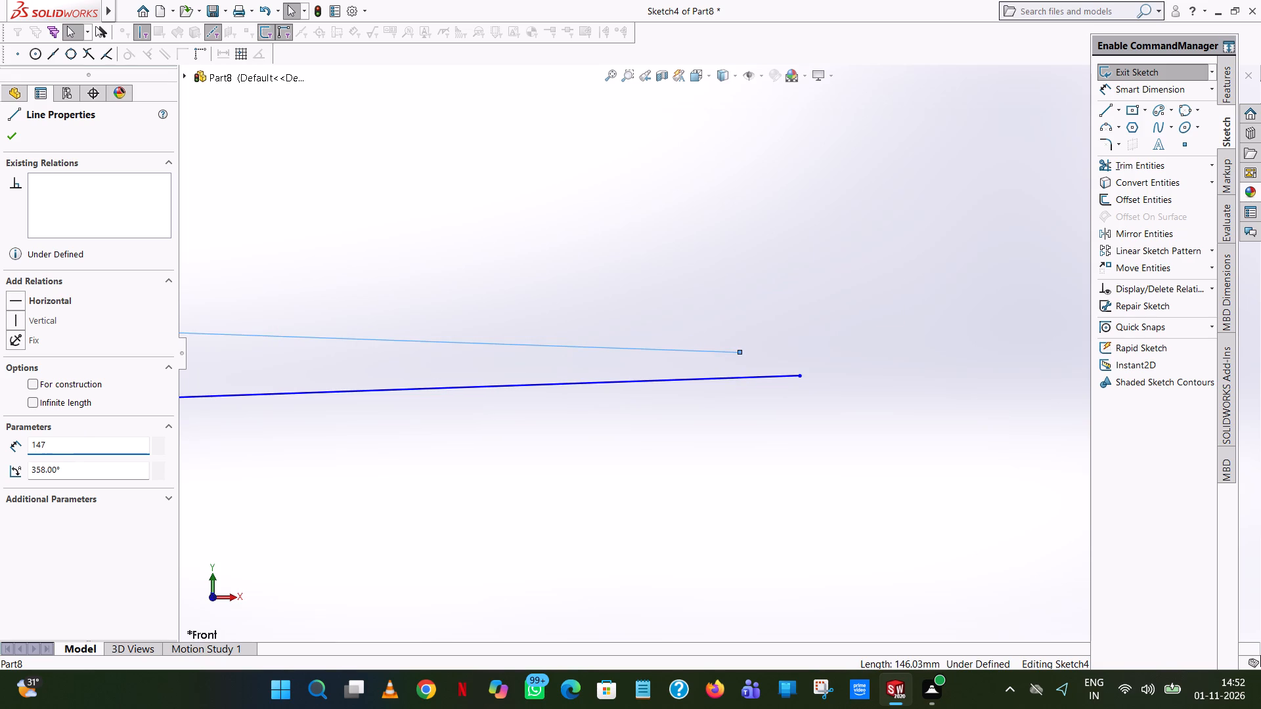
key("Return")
Set the upper sloping line's length to 147.82 mm to match the lower sloping line.
left_click(336, 393)
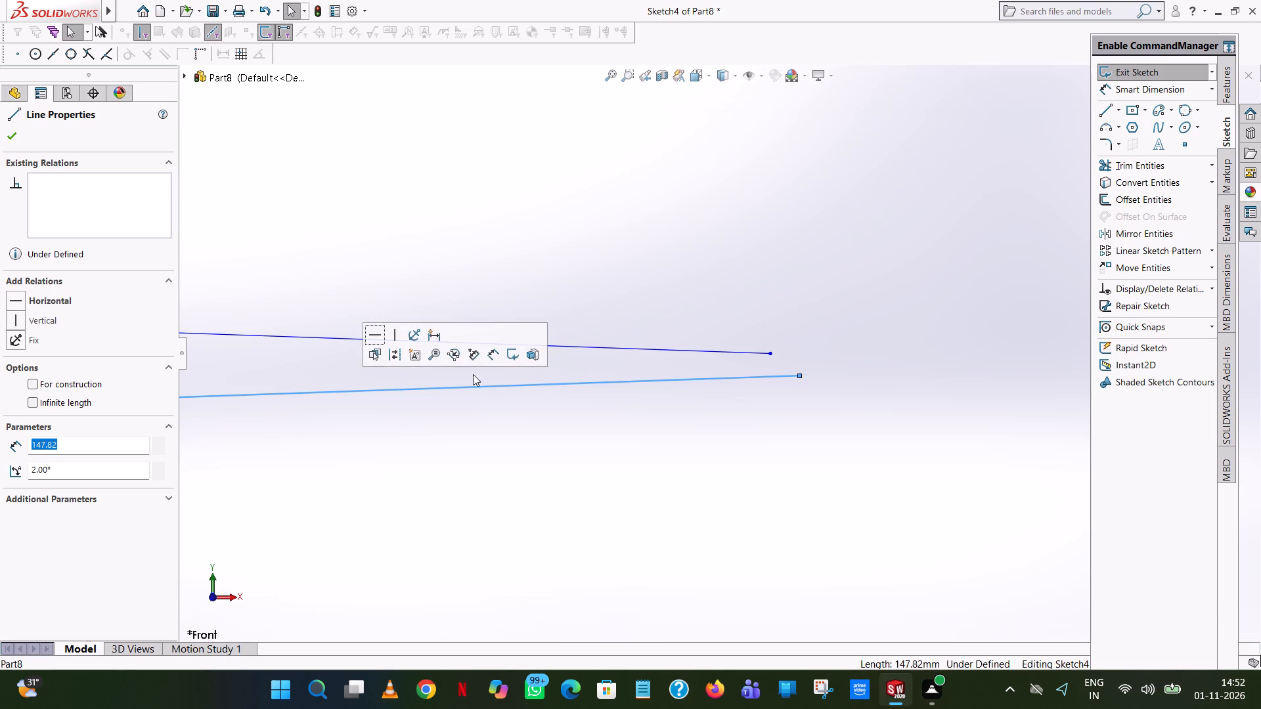
left_click(624, 351)
left_click(95, 443)
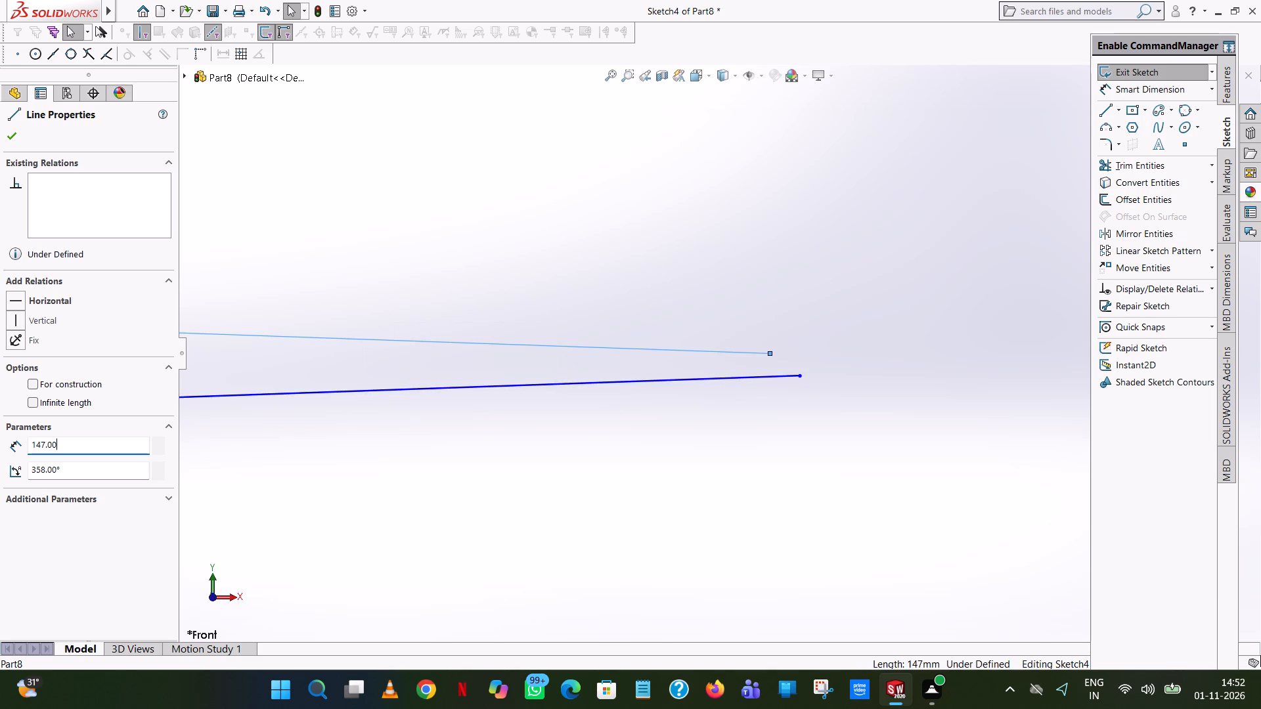
type(".82")
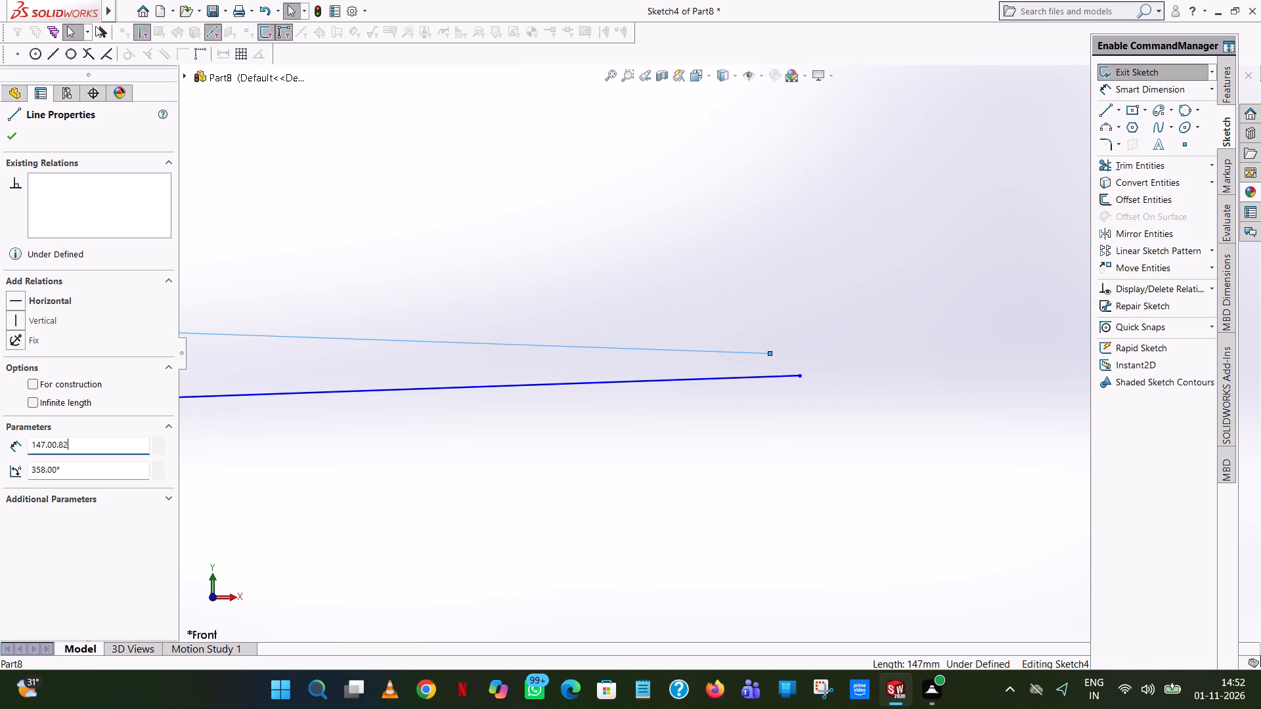
key("Return")
left_click(95, 445)
key("plus")
type(".82")
key("Return")
left_click(795, 235)
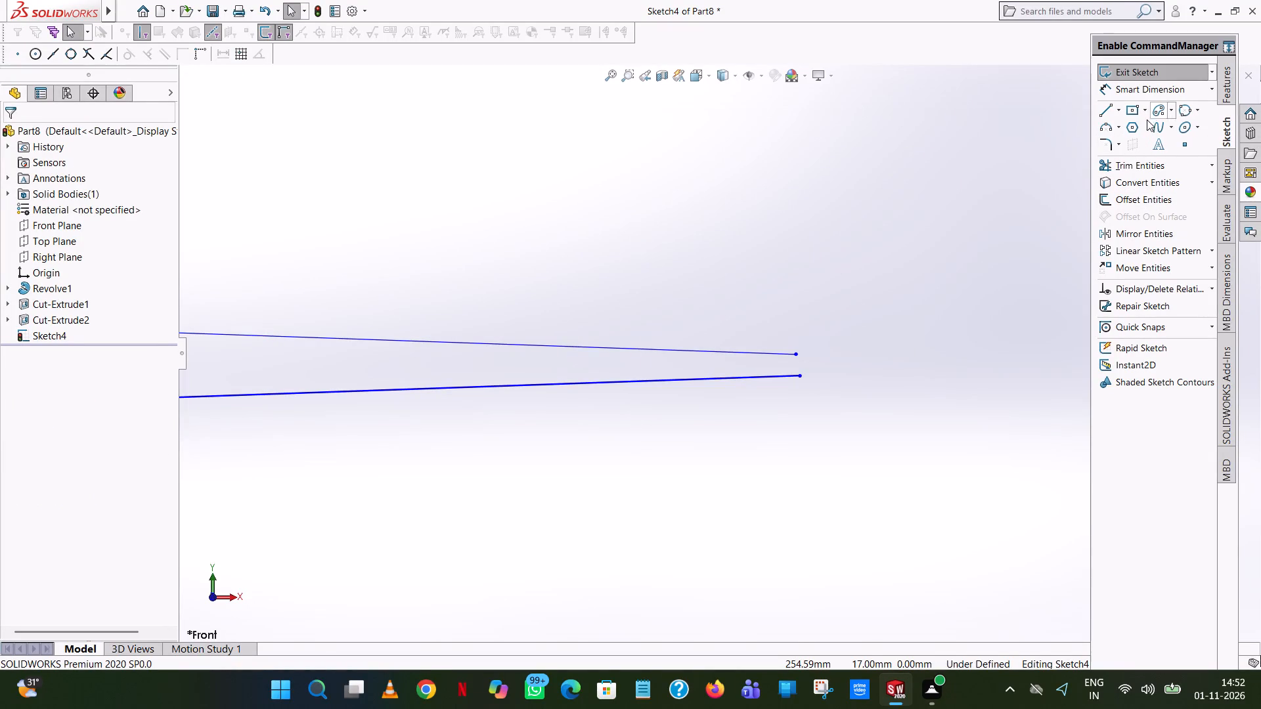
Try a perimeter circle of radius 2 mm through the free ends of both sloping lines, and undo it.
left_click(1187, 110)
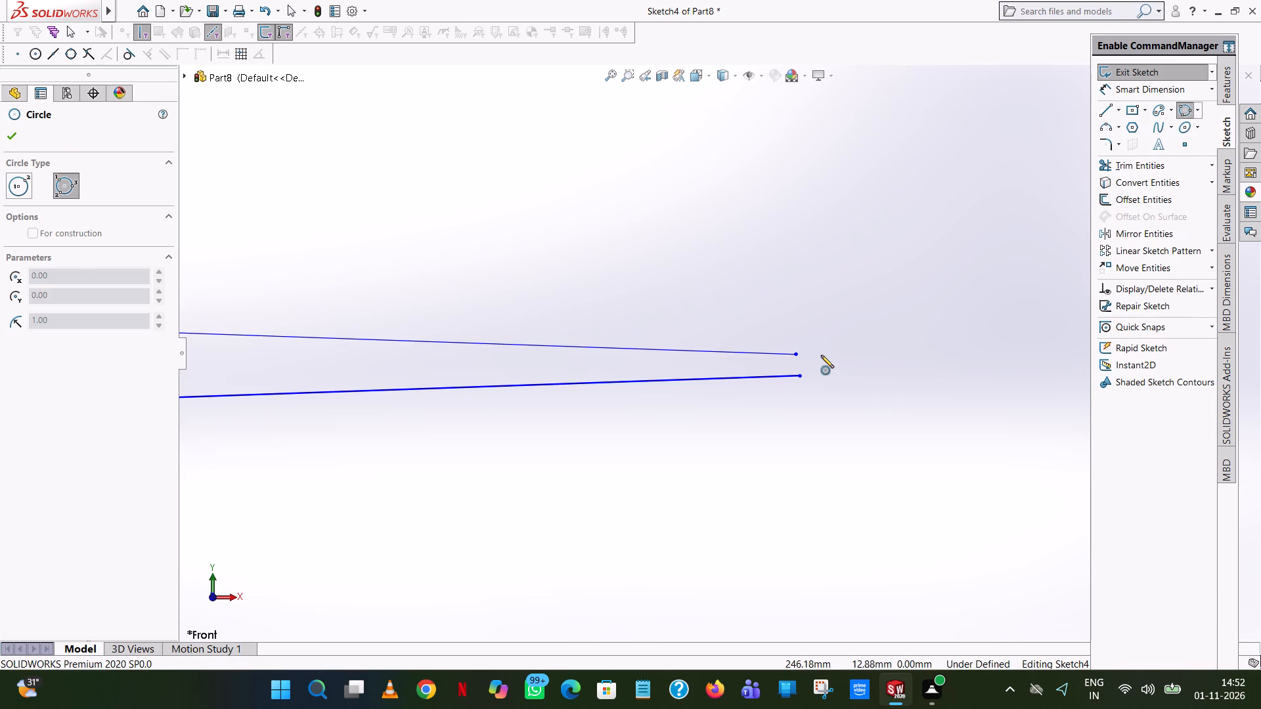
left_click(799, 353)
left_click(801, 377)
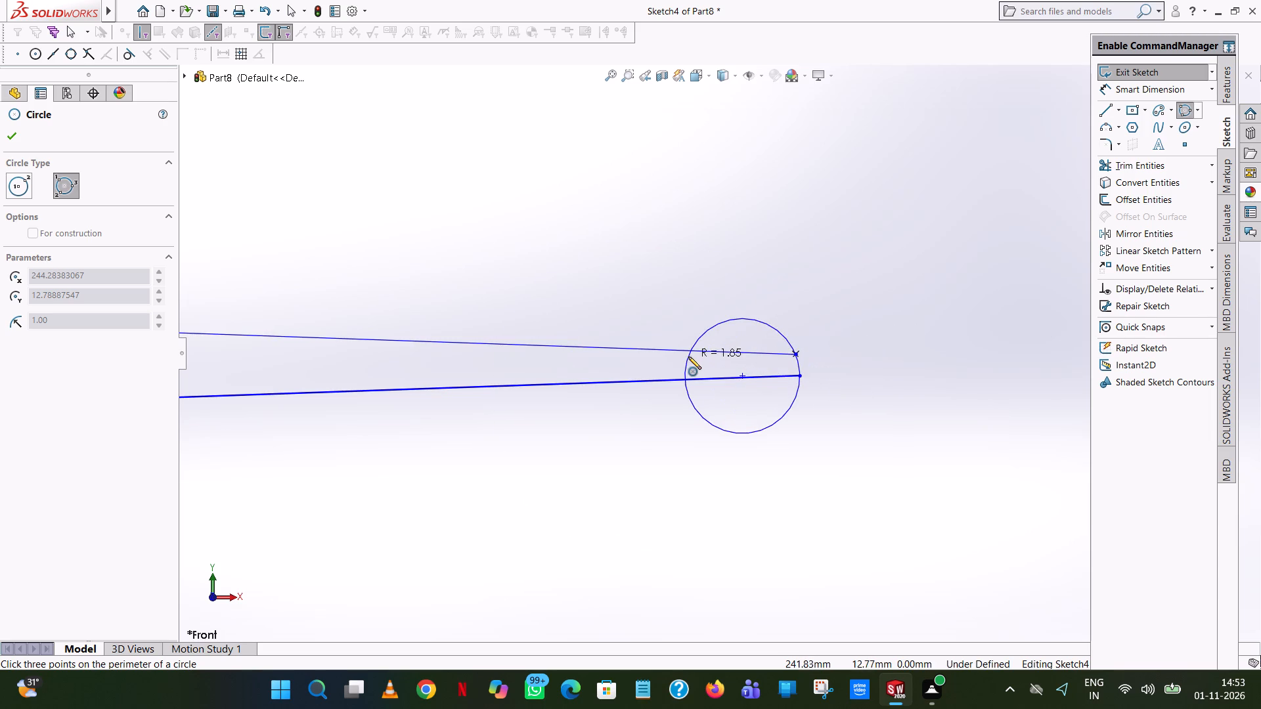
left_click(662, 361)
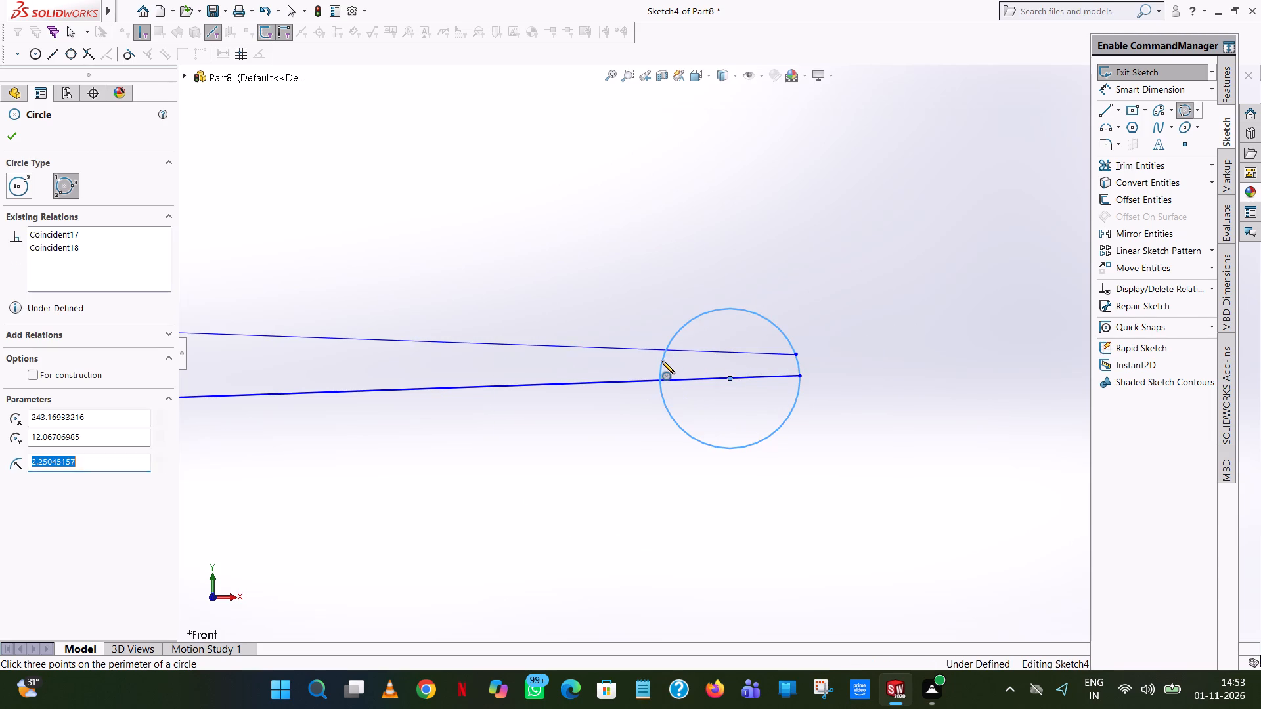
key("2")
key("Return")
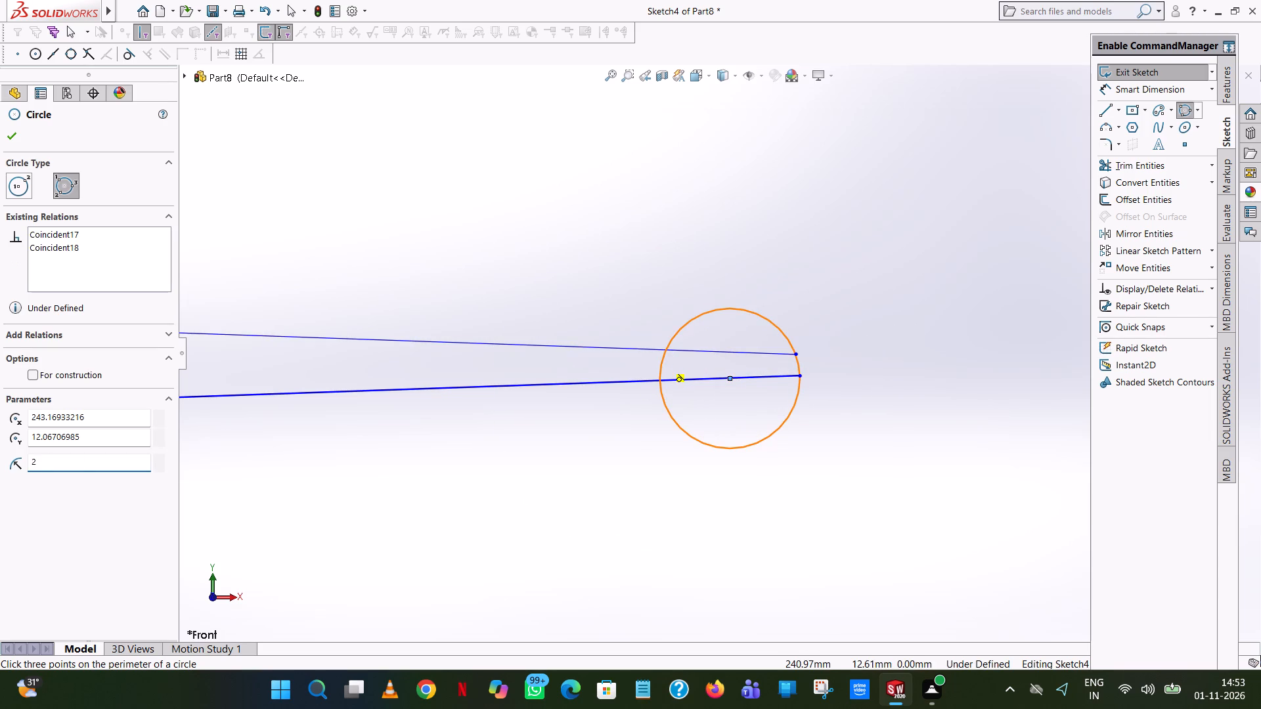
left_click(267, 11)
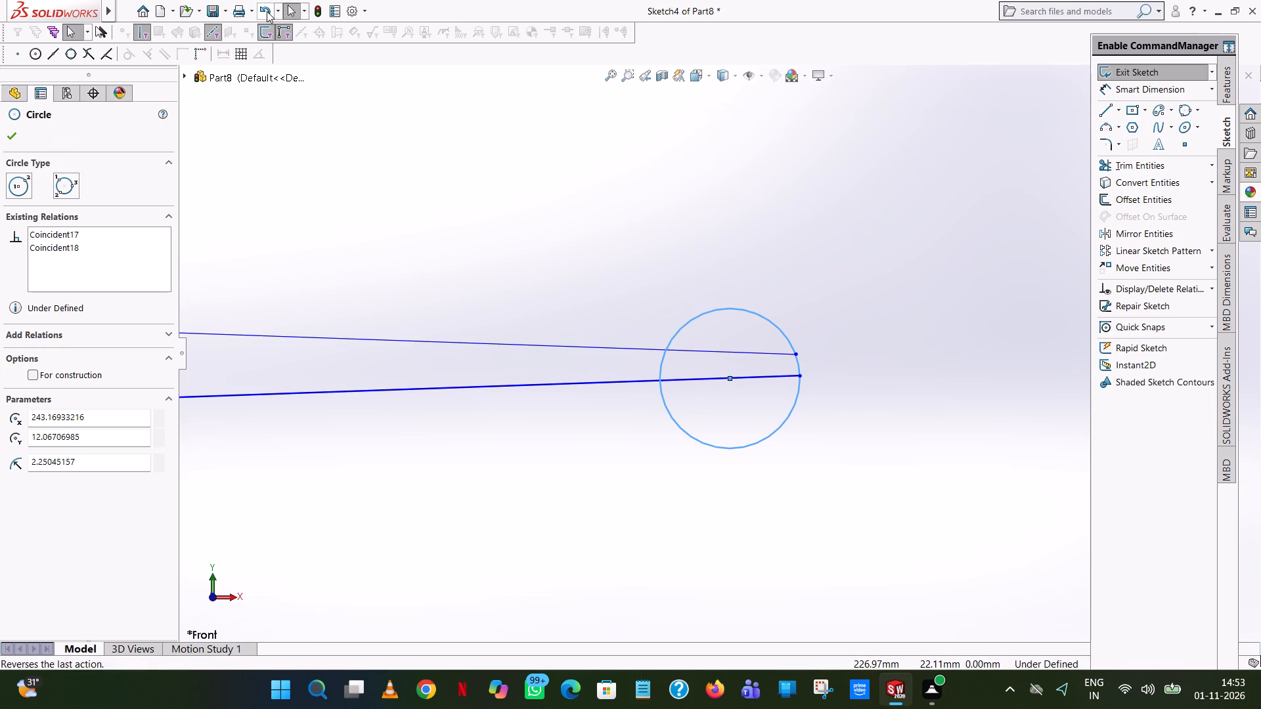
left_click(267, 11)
Dimension the radius of the upper arc that leads into the upper sloping line.
scroll(719, 251, "up", 15)
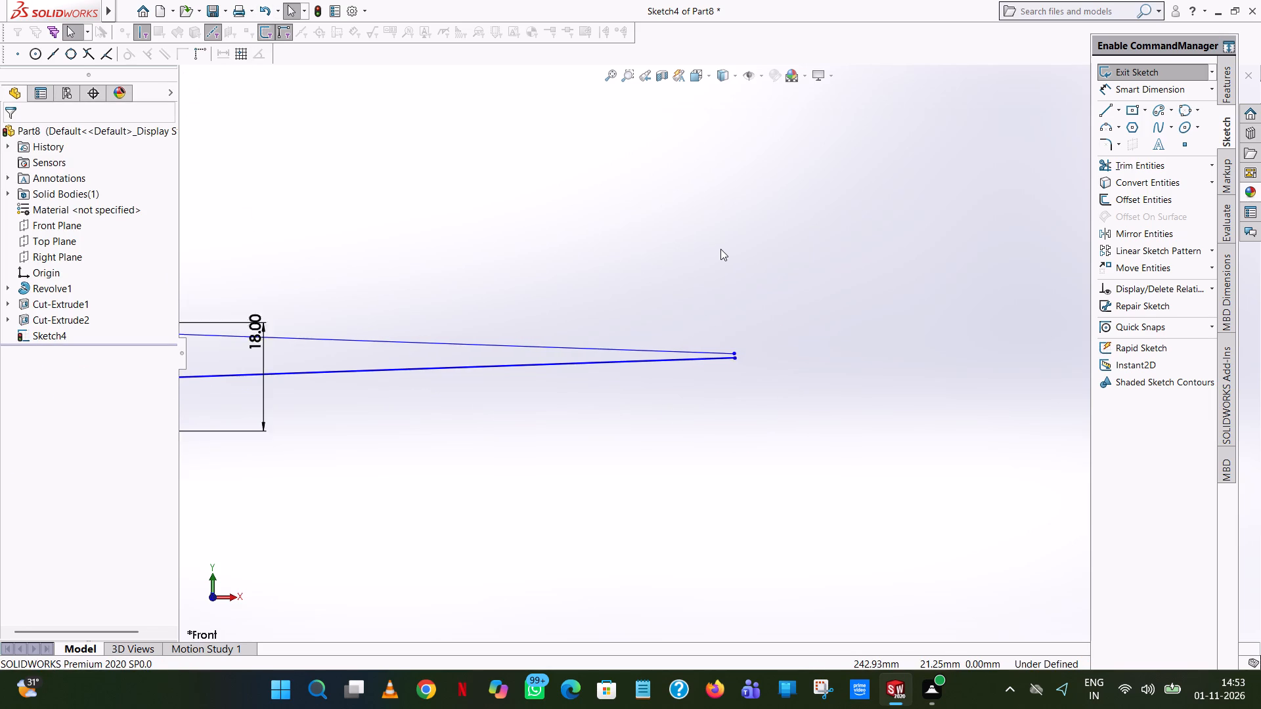
scroll(720, 249, "up", 1)
scroll(307, 403, "up", 3)
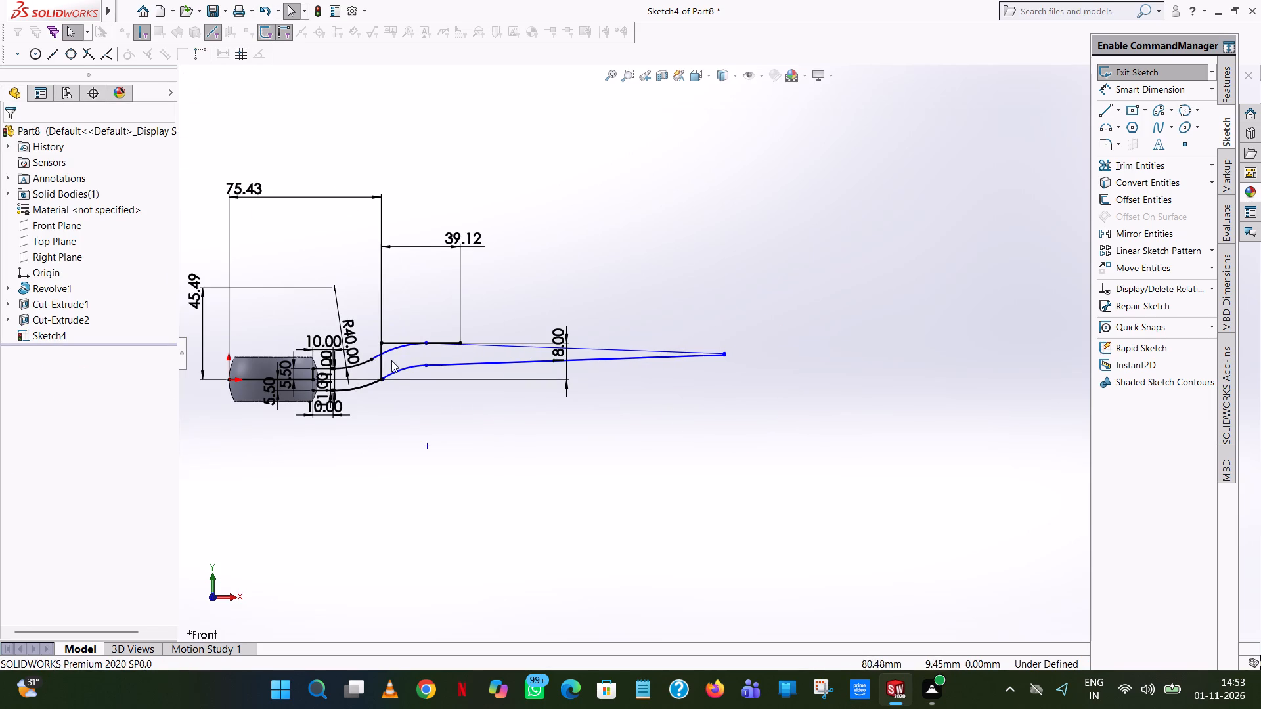
scroll(373, 376, "down", 5)
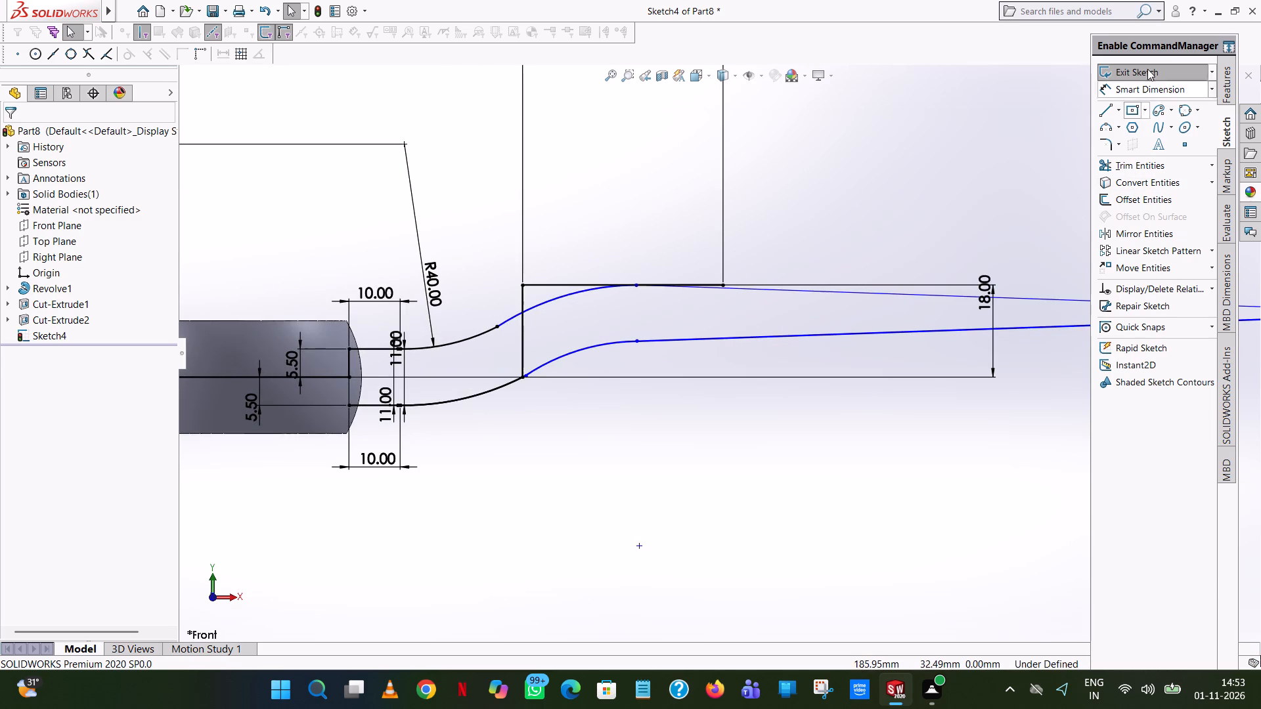
left_click(1144, 87)
left_click(547, 304)
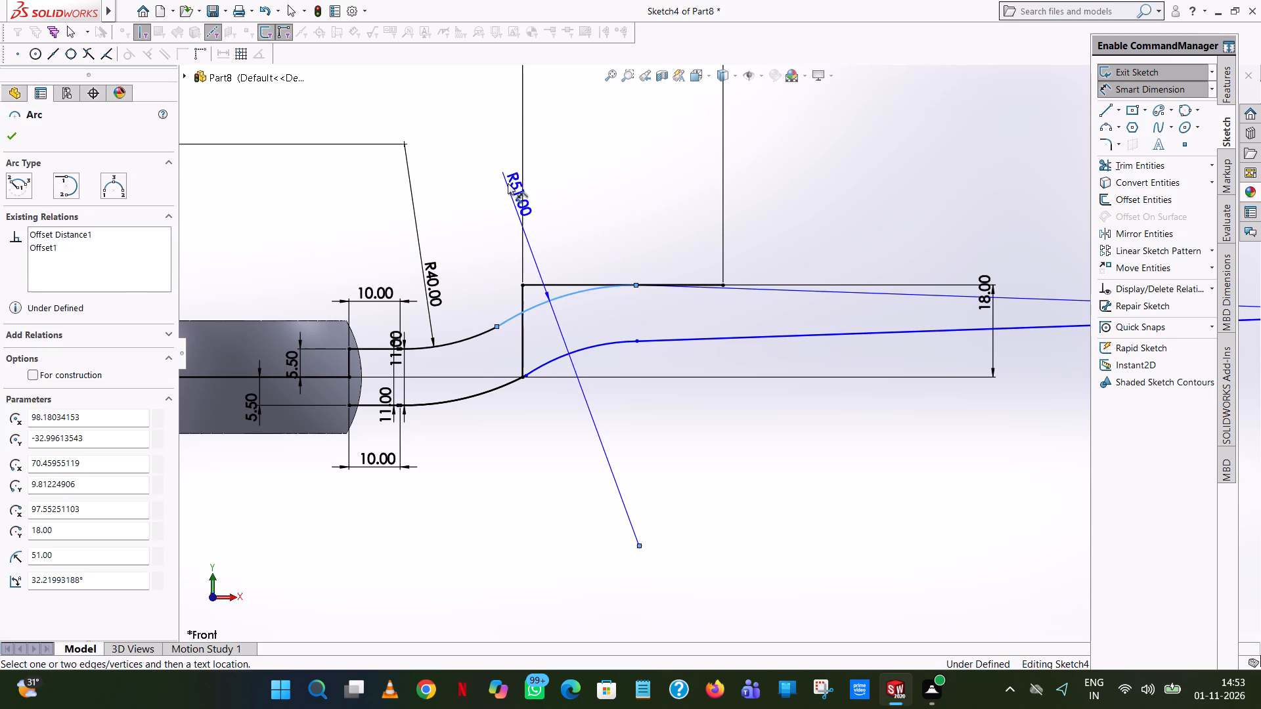
left_click(500, 144)
left_click(439, 119)
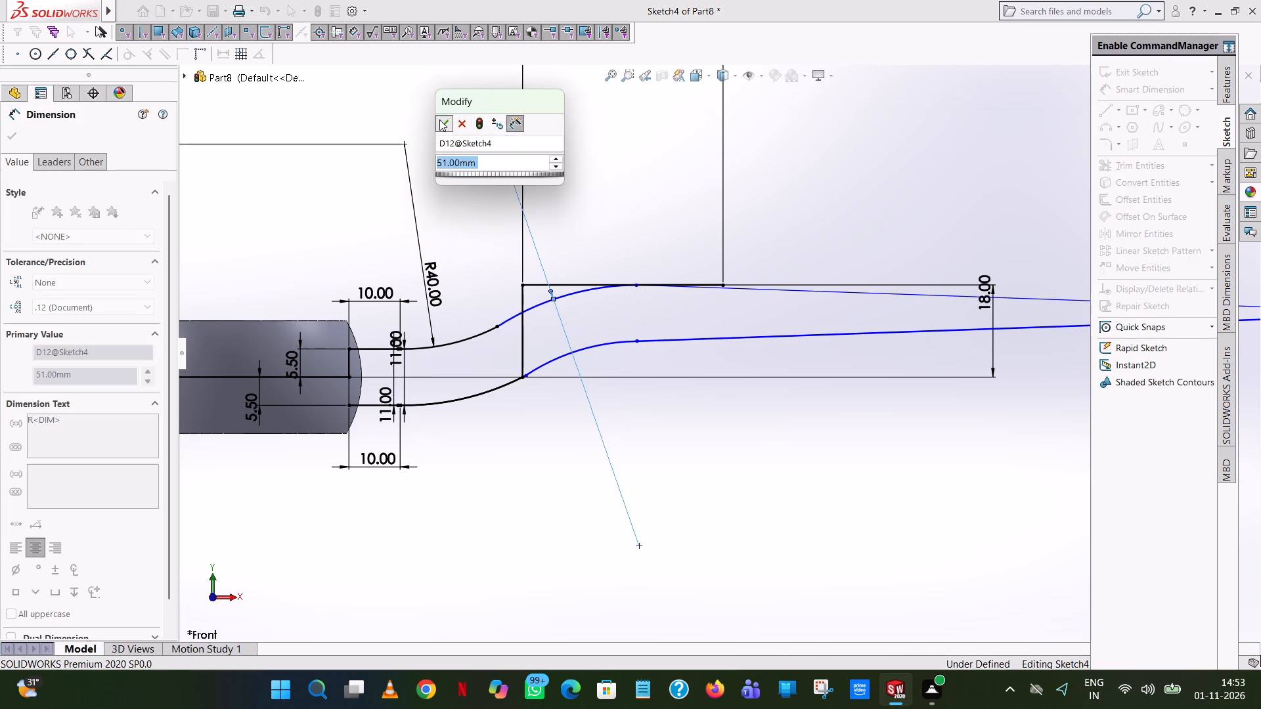
left_click(809, 219)
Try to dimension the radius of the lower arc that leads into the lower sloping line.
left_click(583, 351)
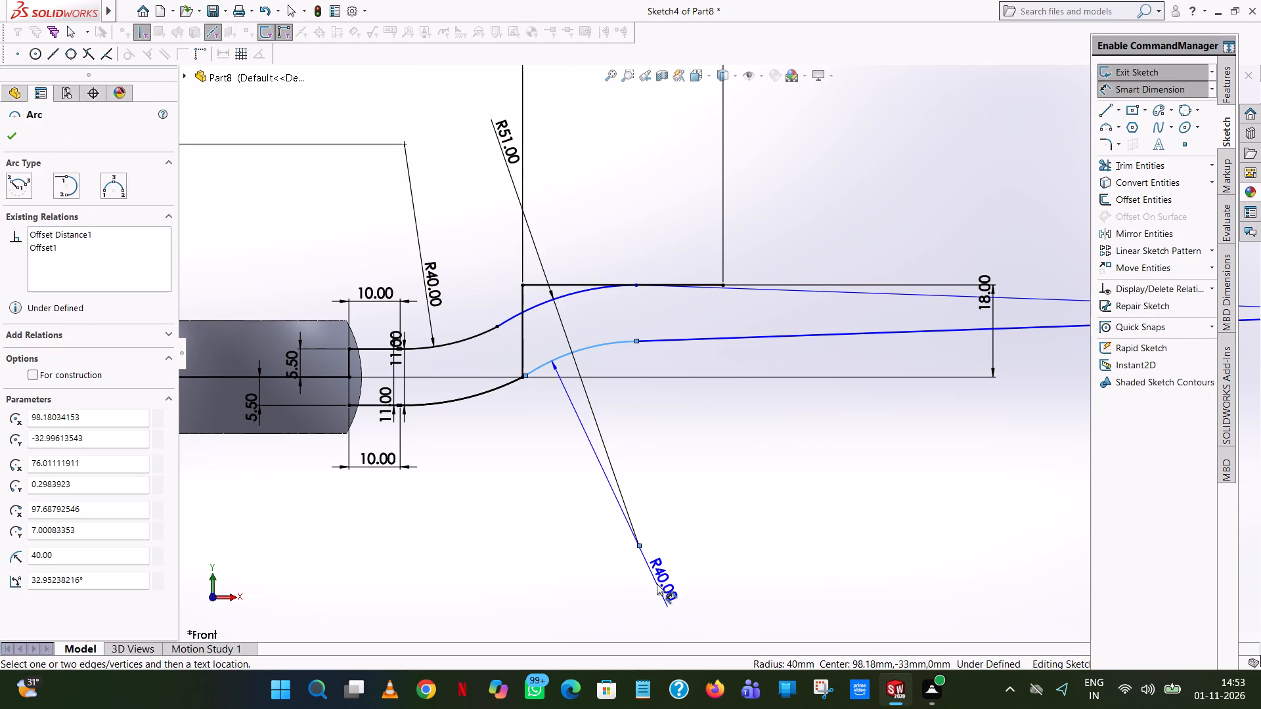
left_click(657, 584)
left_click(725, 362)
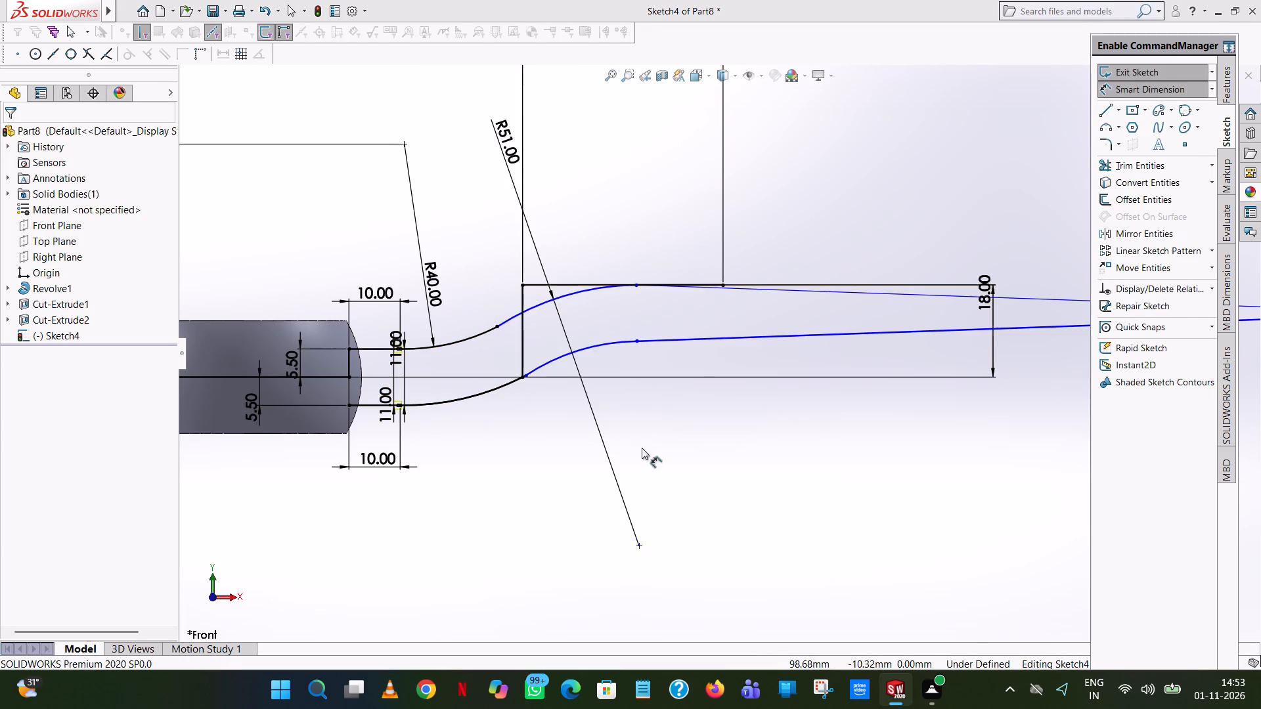
Dimension the vertical distance from the arcs' shared centre point to the horizontal centre line of the shaft.
left_click(638, 544)
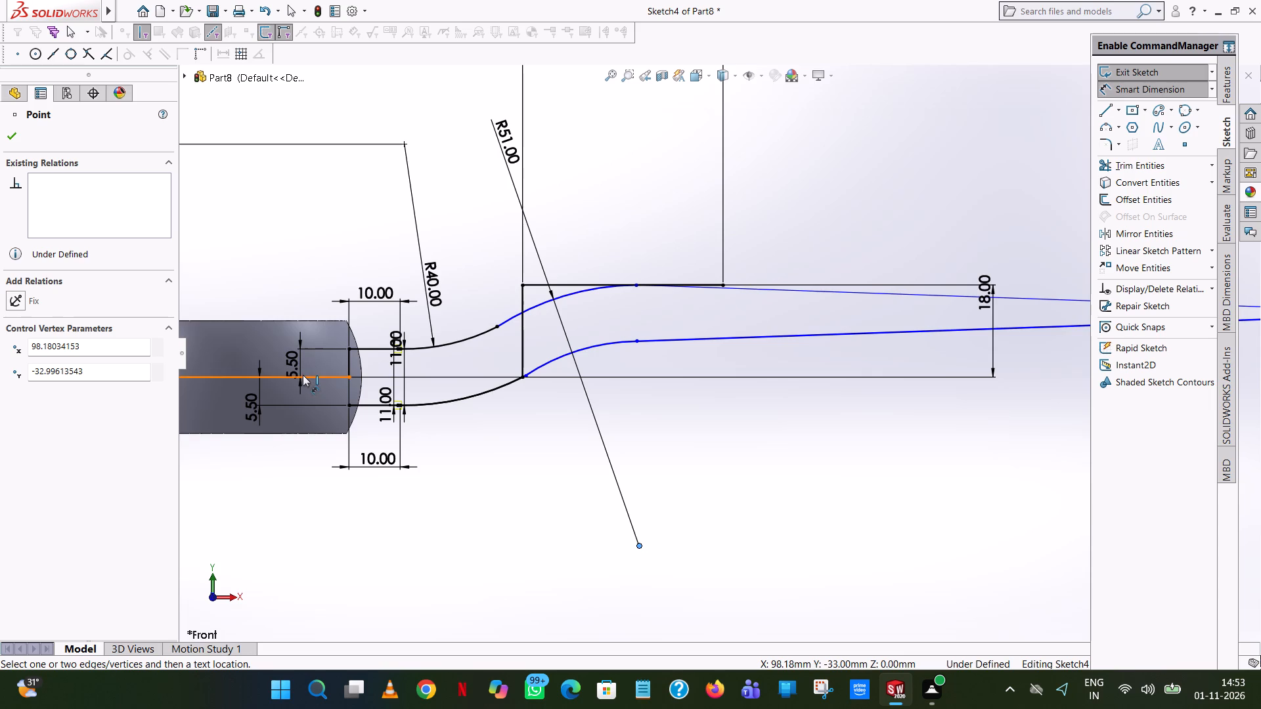
left_click(303, 375)
left_click(389, 541)
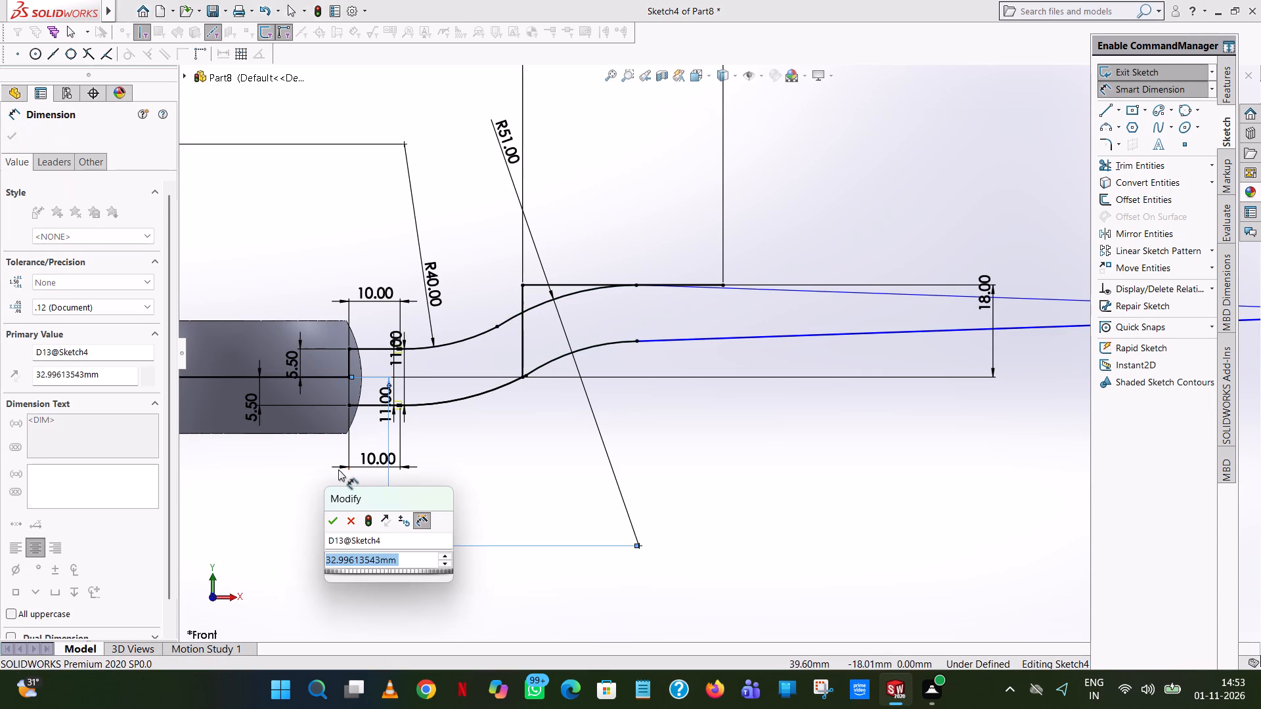
left_click(326, 521)
left_click(984, 517)
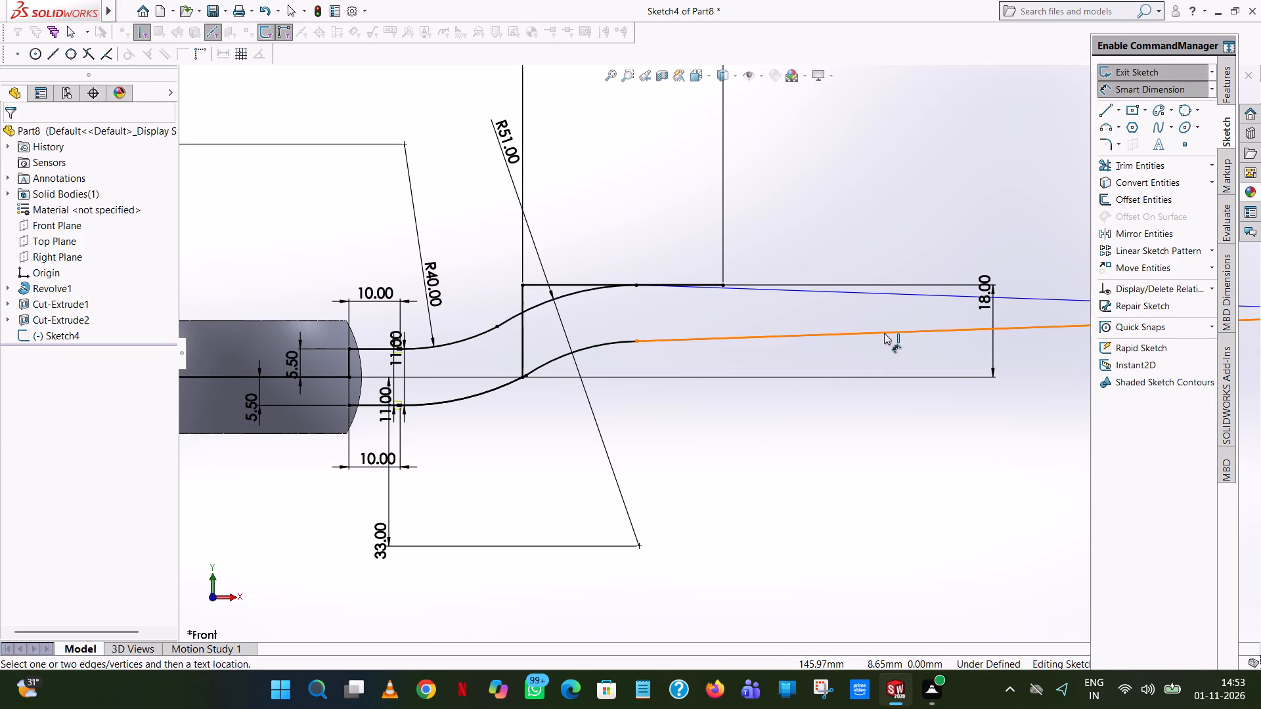
Dimension the horizontal length of the lower sloping line, placing the dimension below it.
left_click(884, 333)
left_click(880, 465)
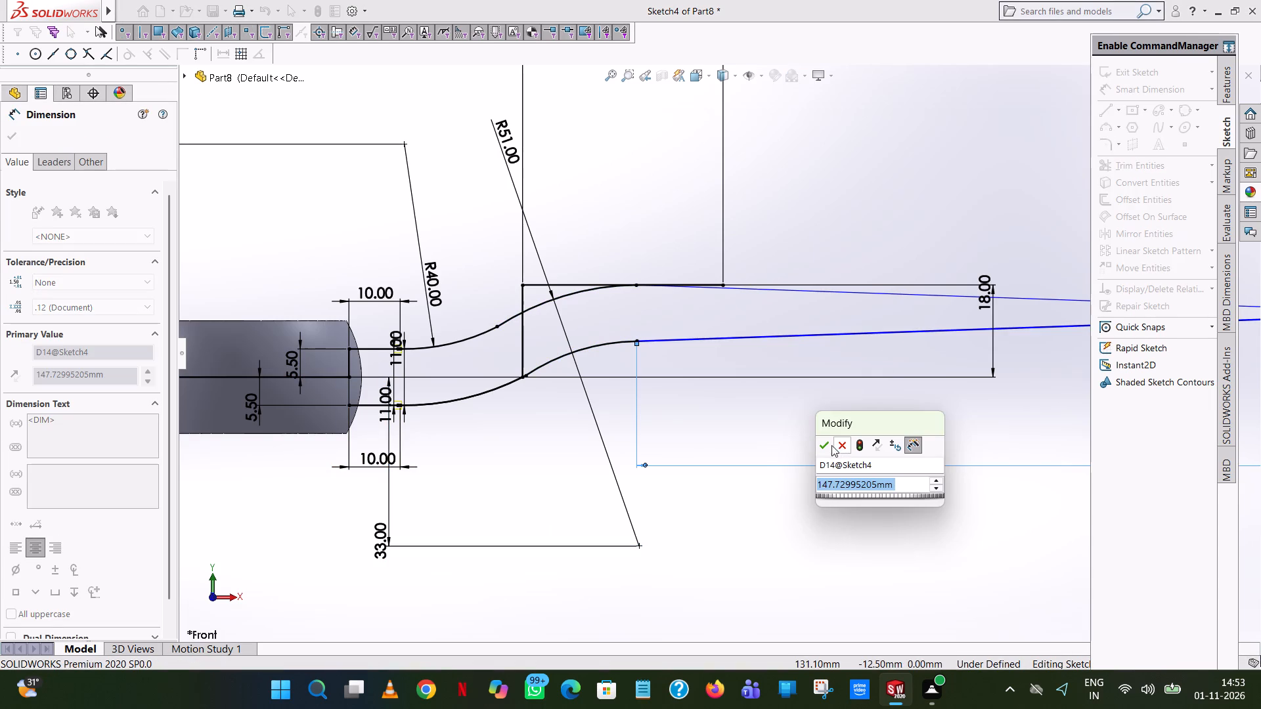
left_click(828, 444)
left_click(782, 413)
Dimension the angle between the upper and lower sloping handle lines.
left_click(808, 335)
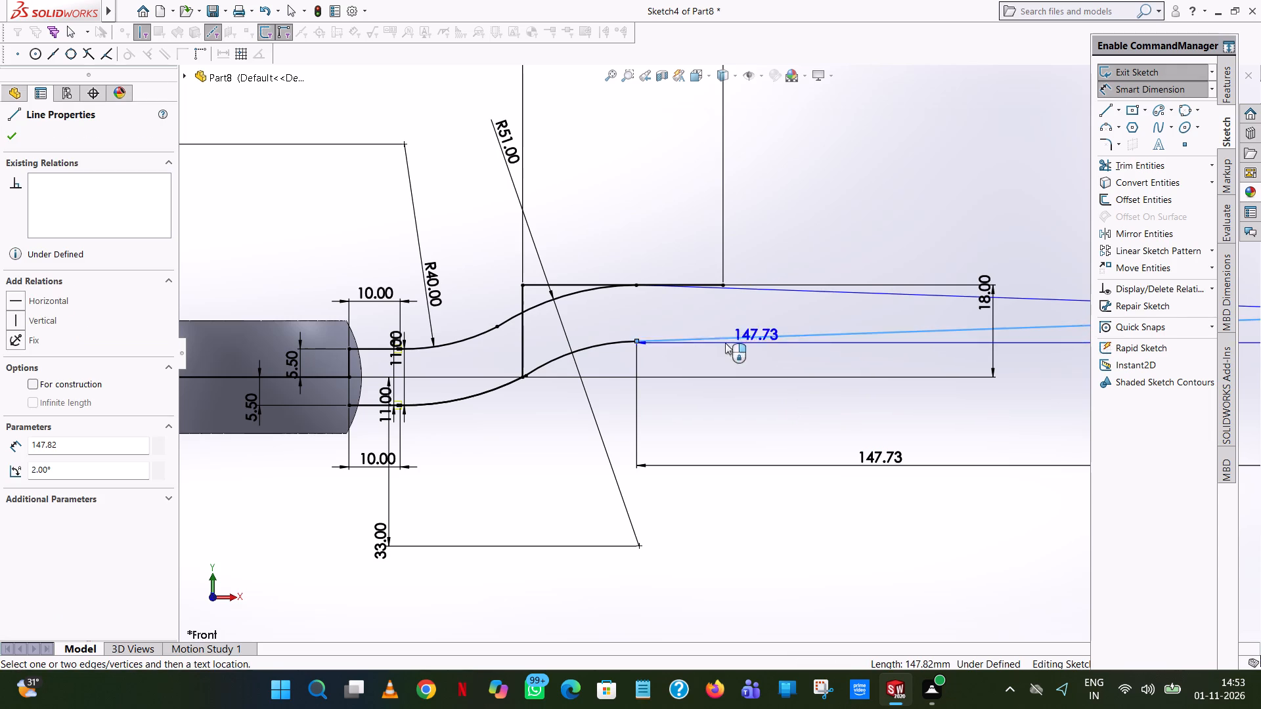
left_click(812, 293)
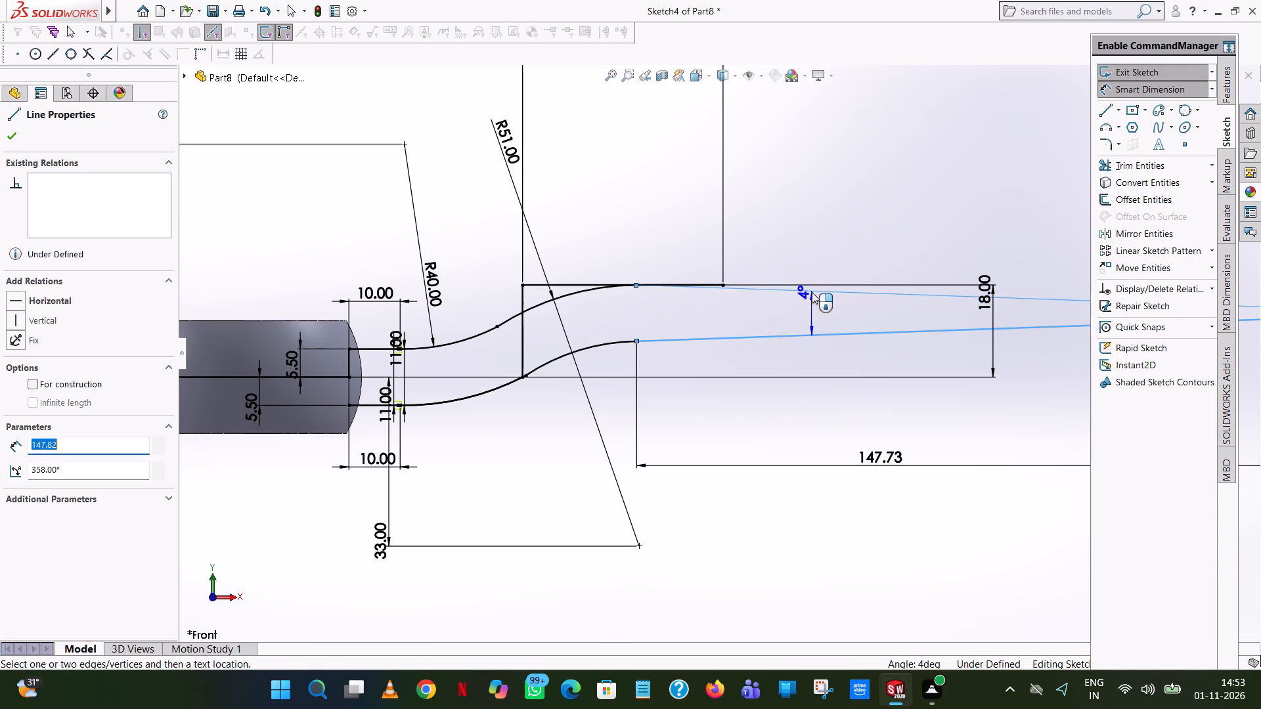
left_click(837, 297)
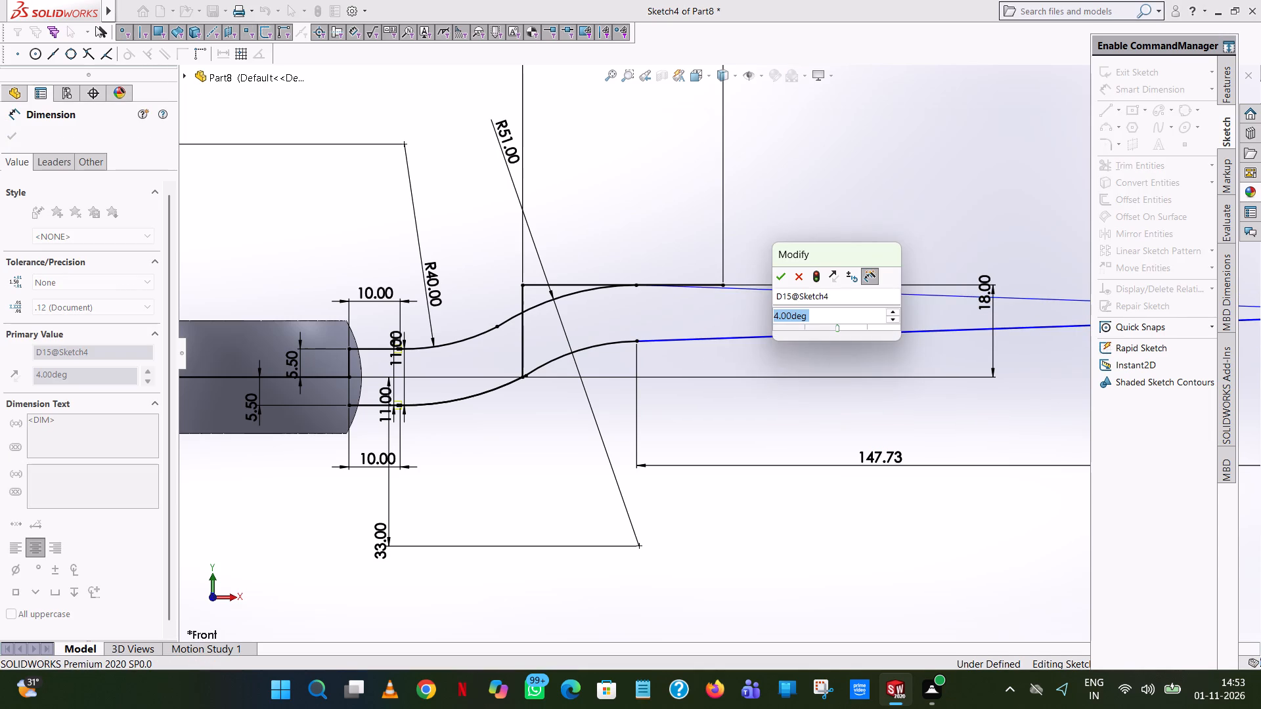
left_click(776, 278)
left_click(855, 189)
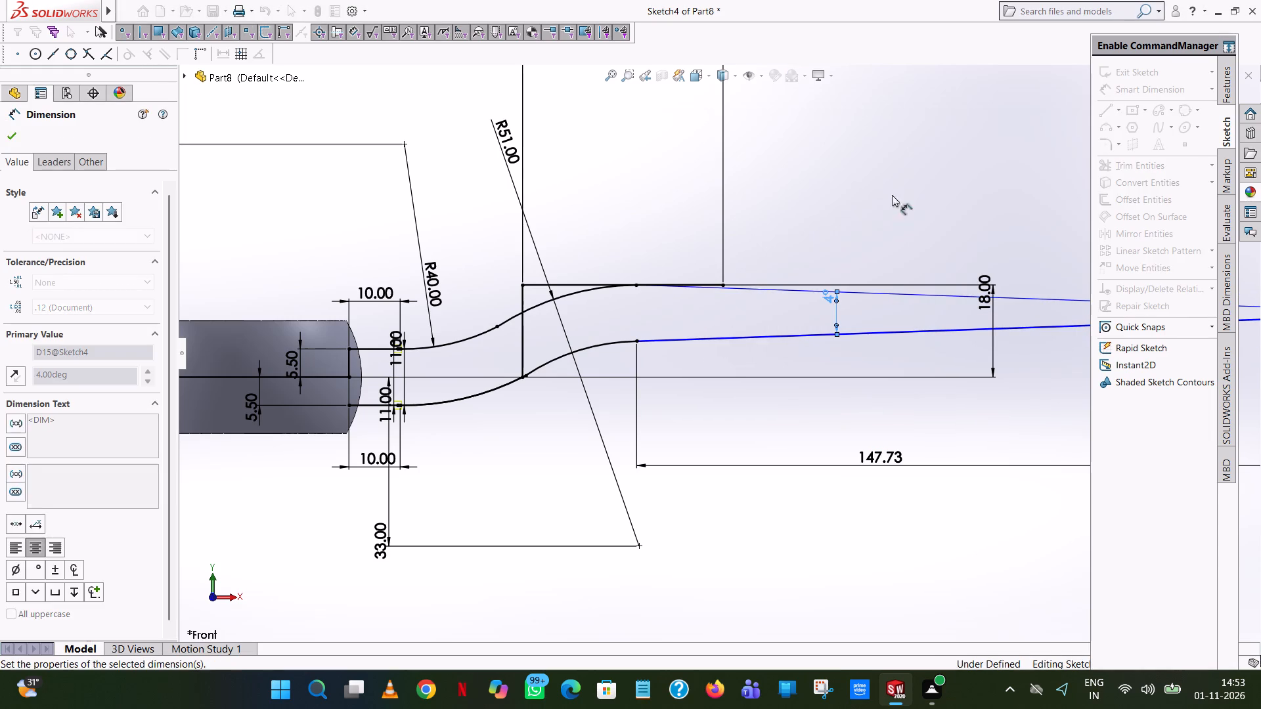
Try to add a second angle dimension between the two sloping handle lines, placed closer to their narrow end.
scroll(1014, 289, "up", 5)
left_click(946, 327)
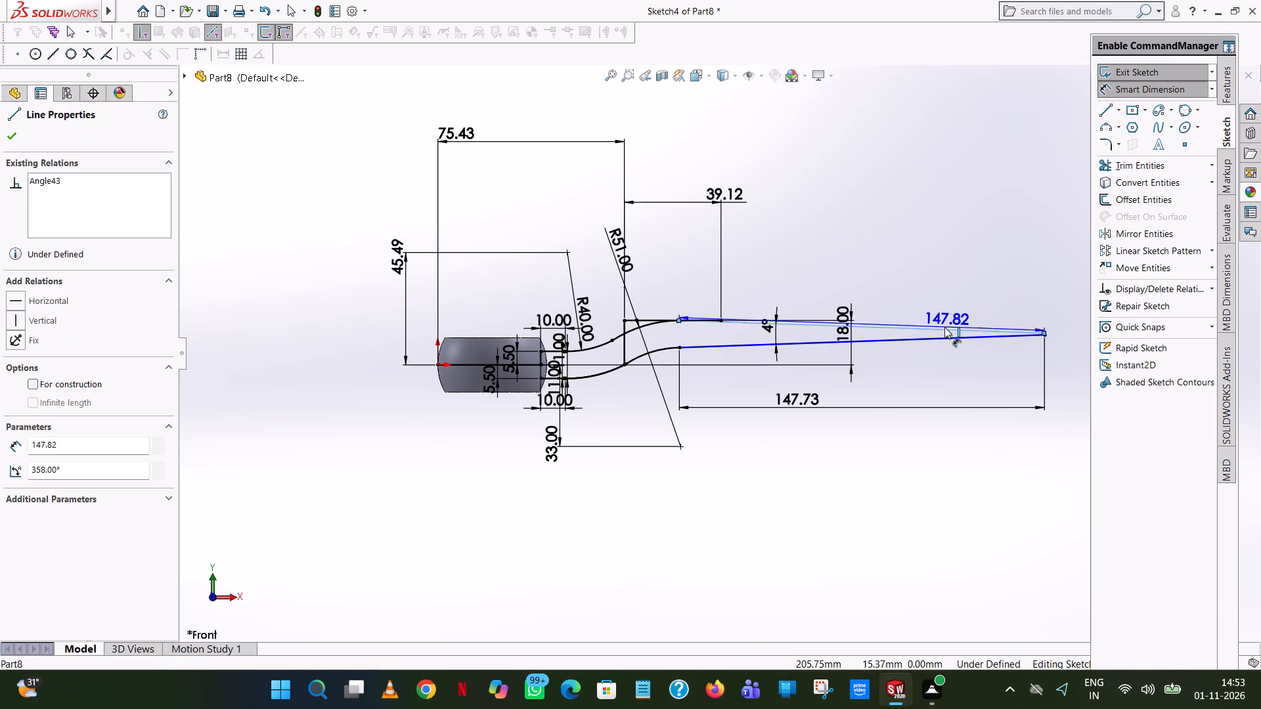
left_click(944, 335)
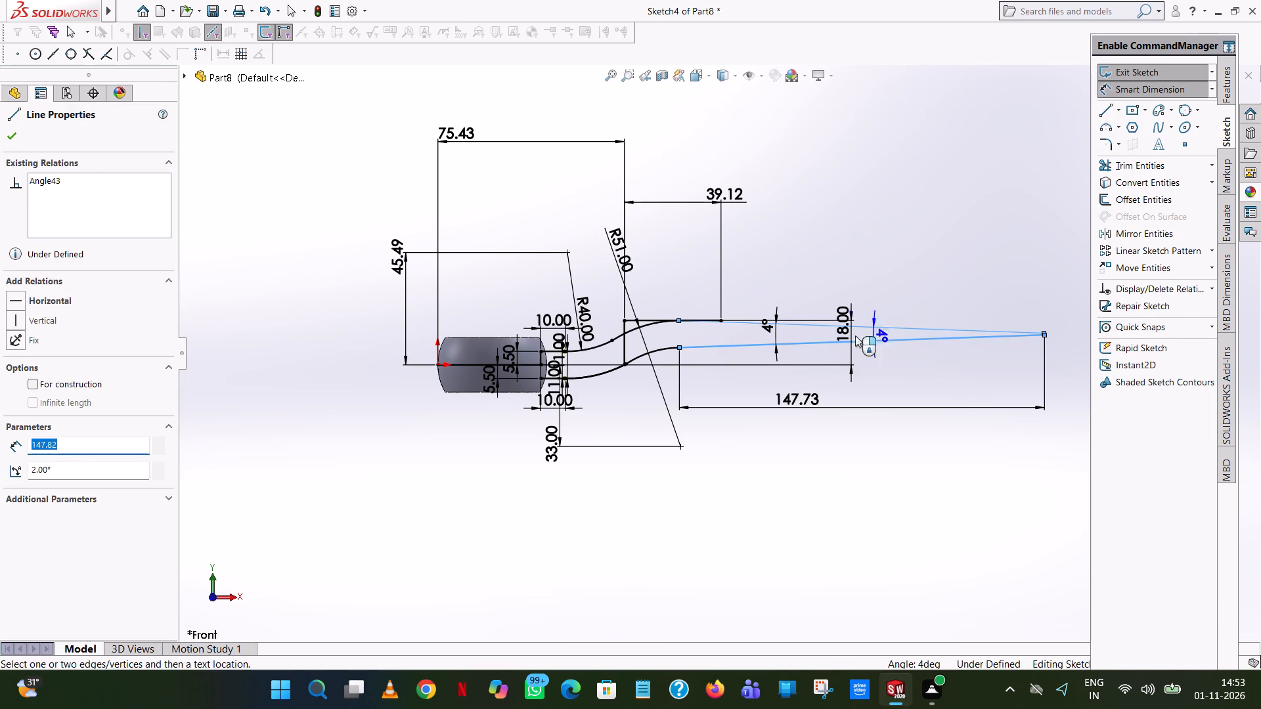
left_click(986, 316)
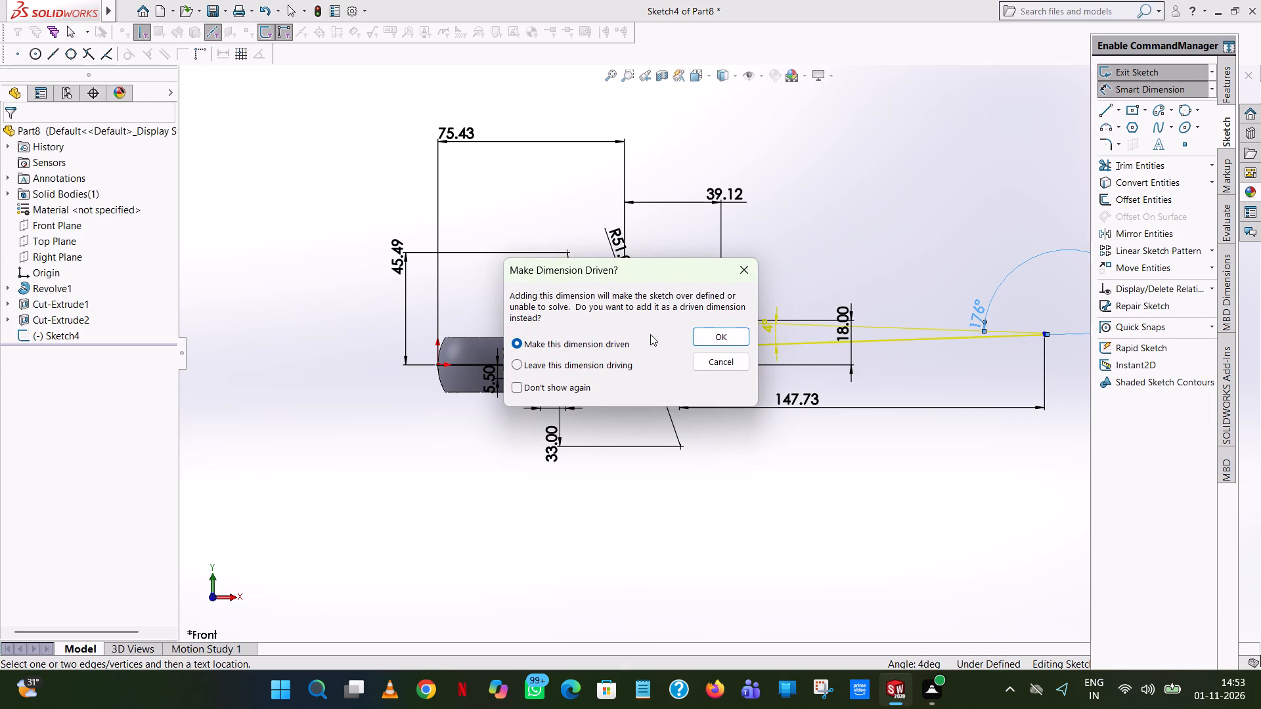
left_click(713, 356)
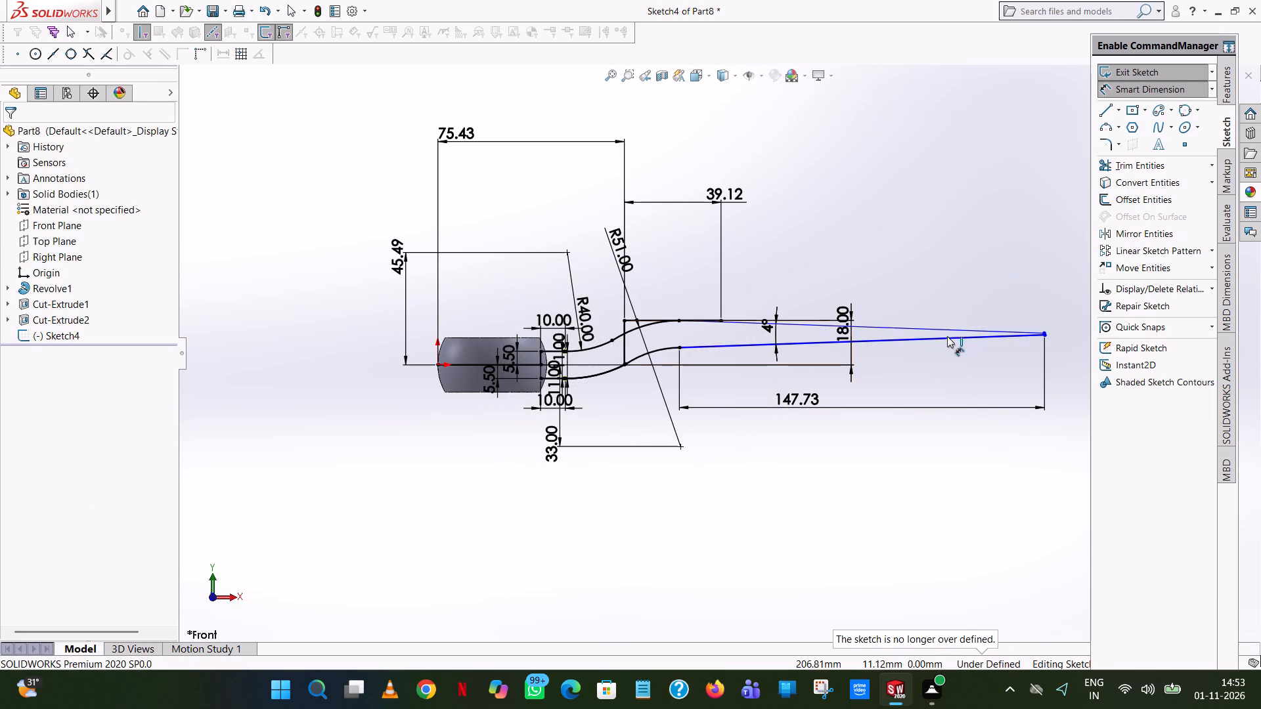
Dimension the perpendicular distance from the origin to the lower sloping line, placing the dimension below the profile.
left_click(947, 336)
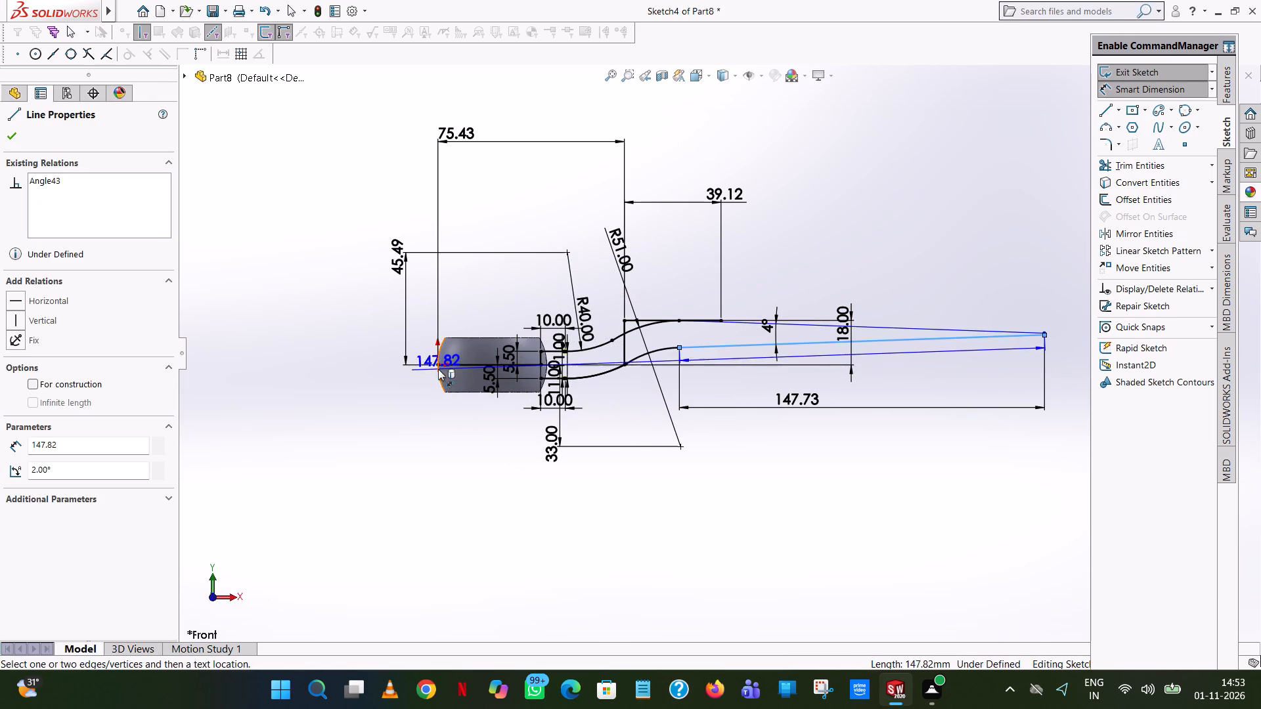
left_click(437, 364)
left_click(613, 569)
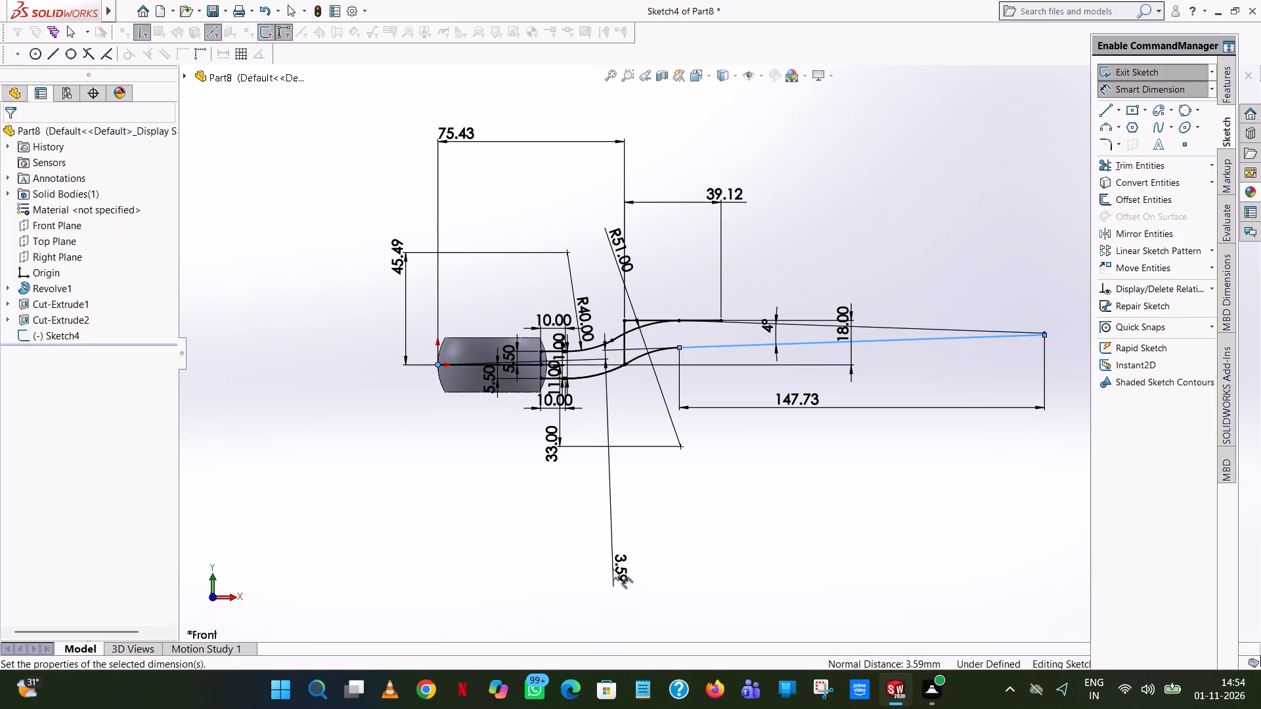
left_click(554, 551)
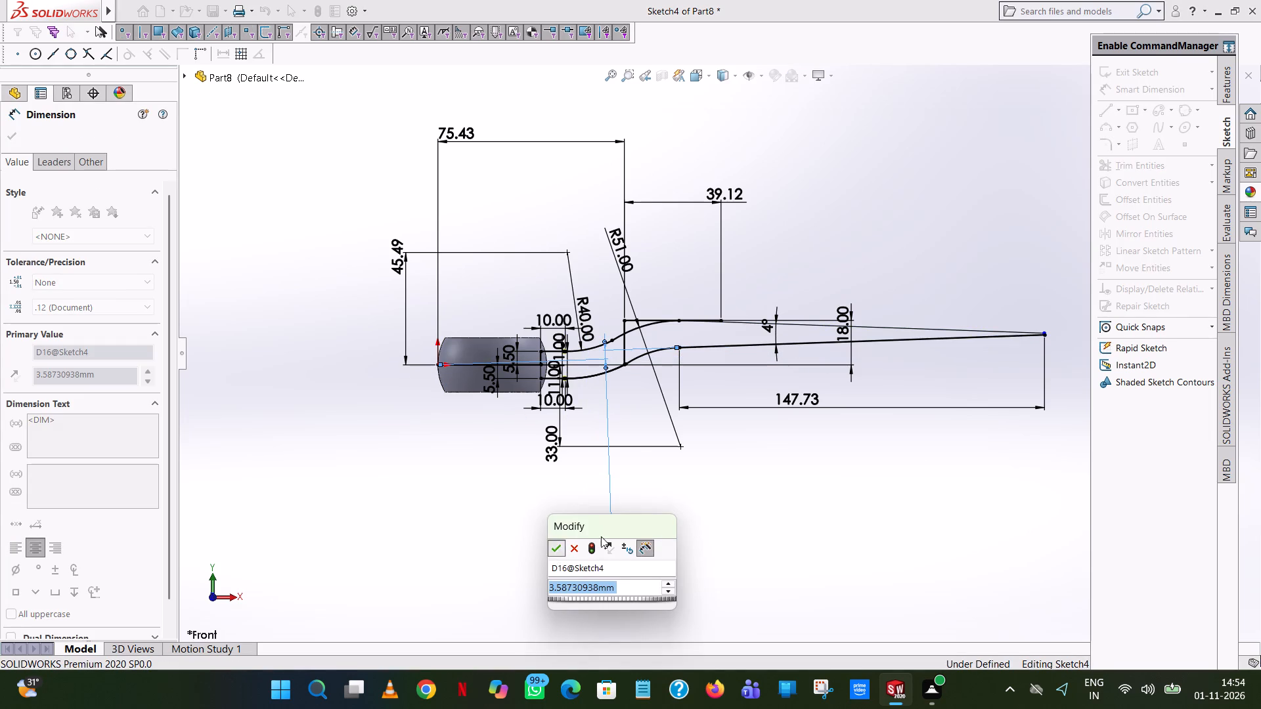
left_click(1017, 372)
Dimension the vertical gap between the end points of the upper and lower sloping lines at the handle's narrow tip.
scroll(1007, 335, "down", 9)
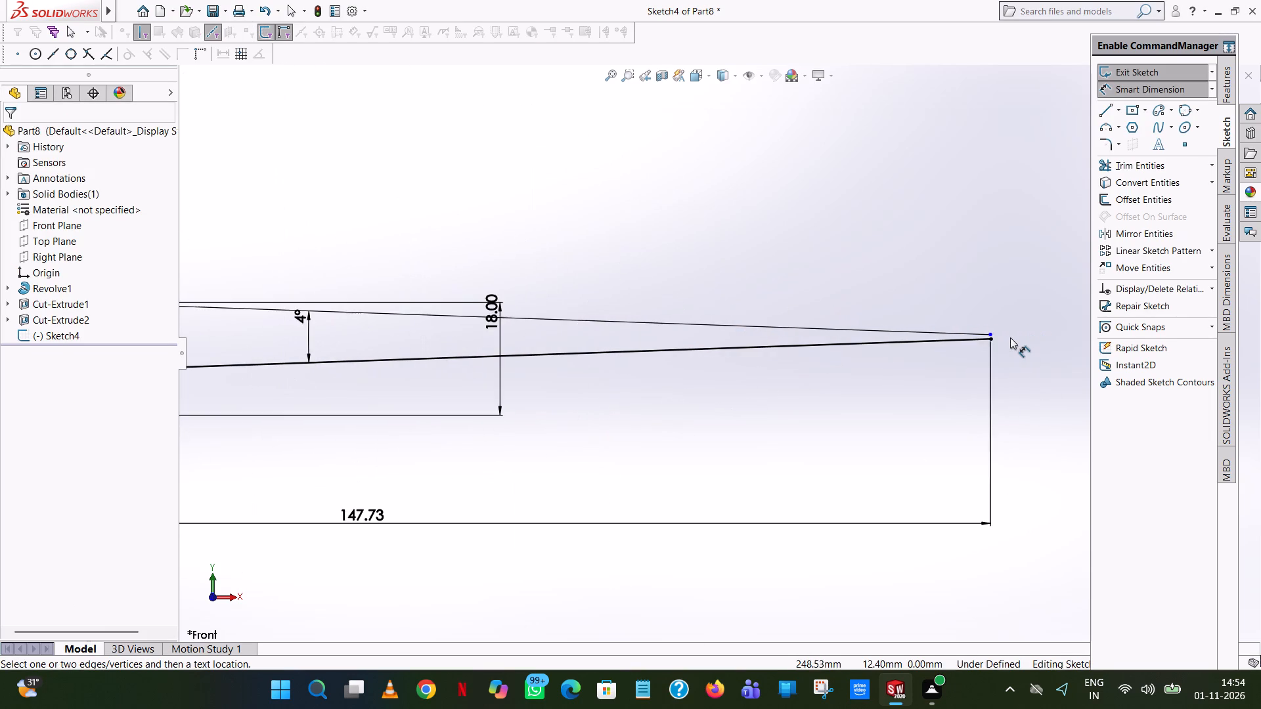
scroll(1010, 337, "down", 6)
scroll(891, 351, "down", 6)
left_click(734, 309)
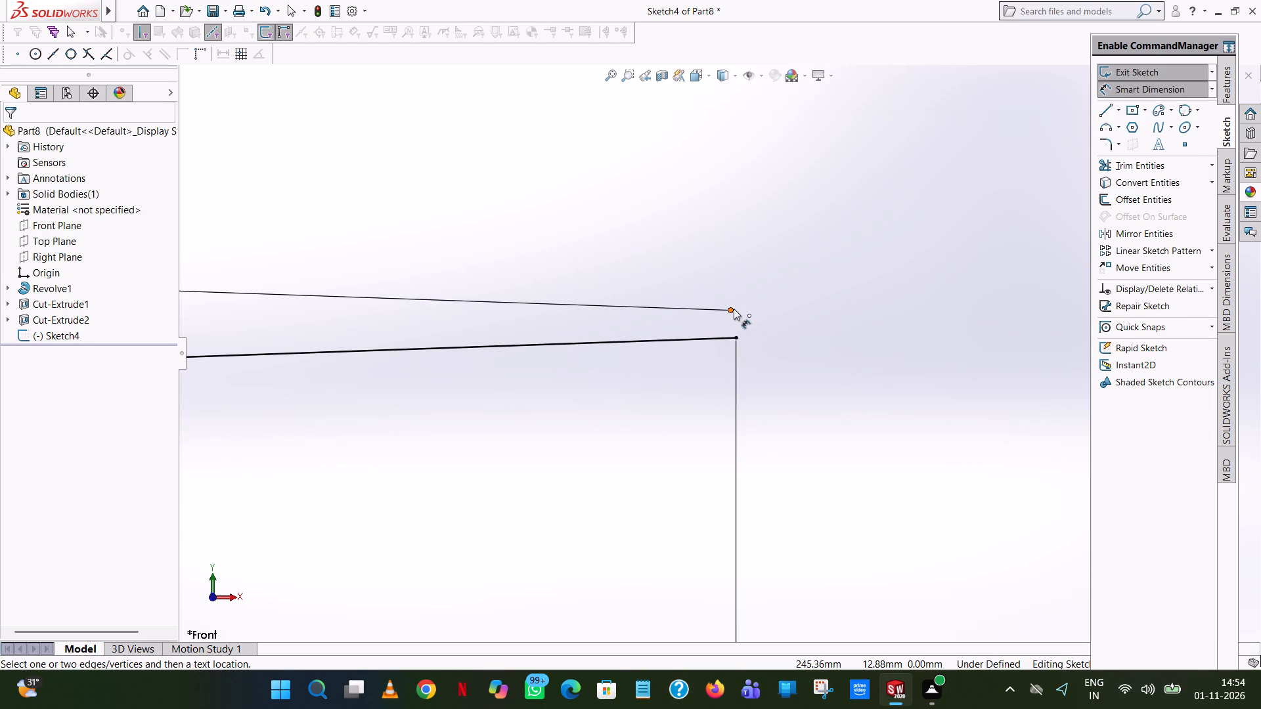
left_click(736, 338)
left_click(956, 335)
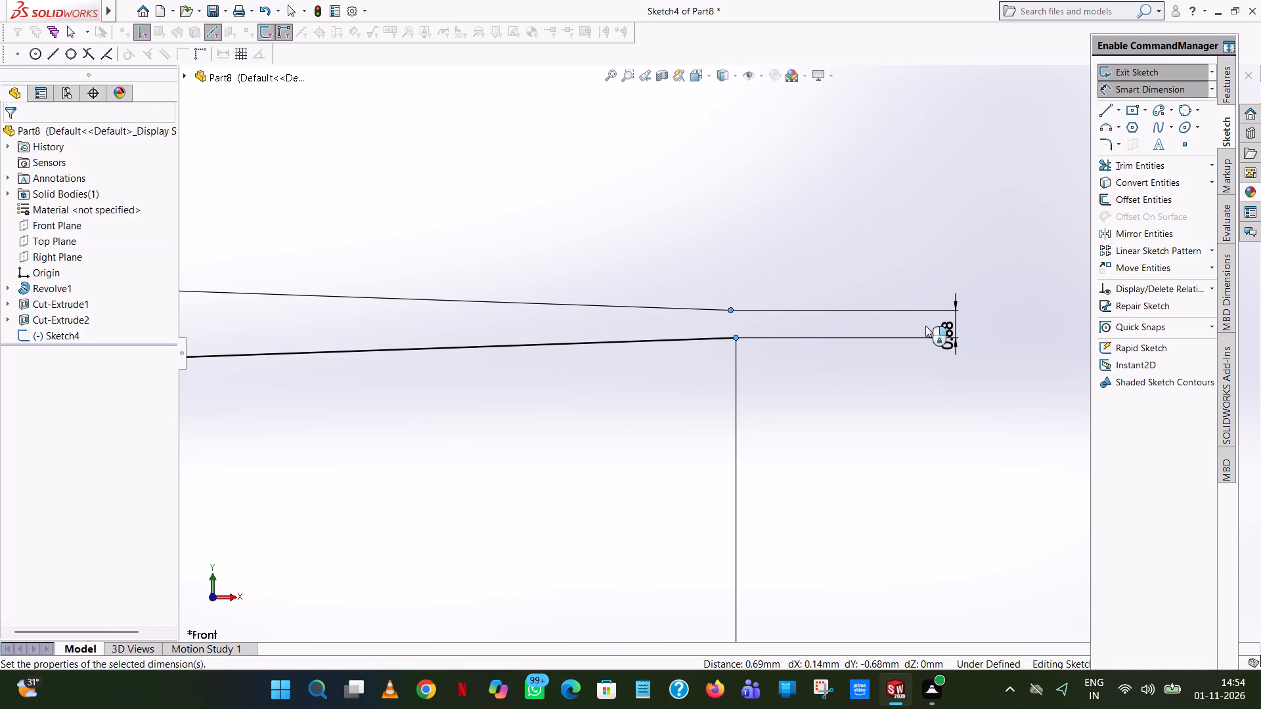
left_click(895, 319)
left_click(863, 223)
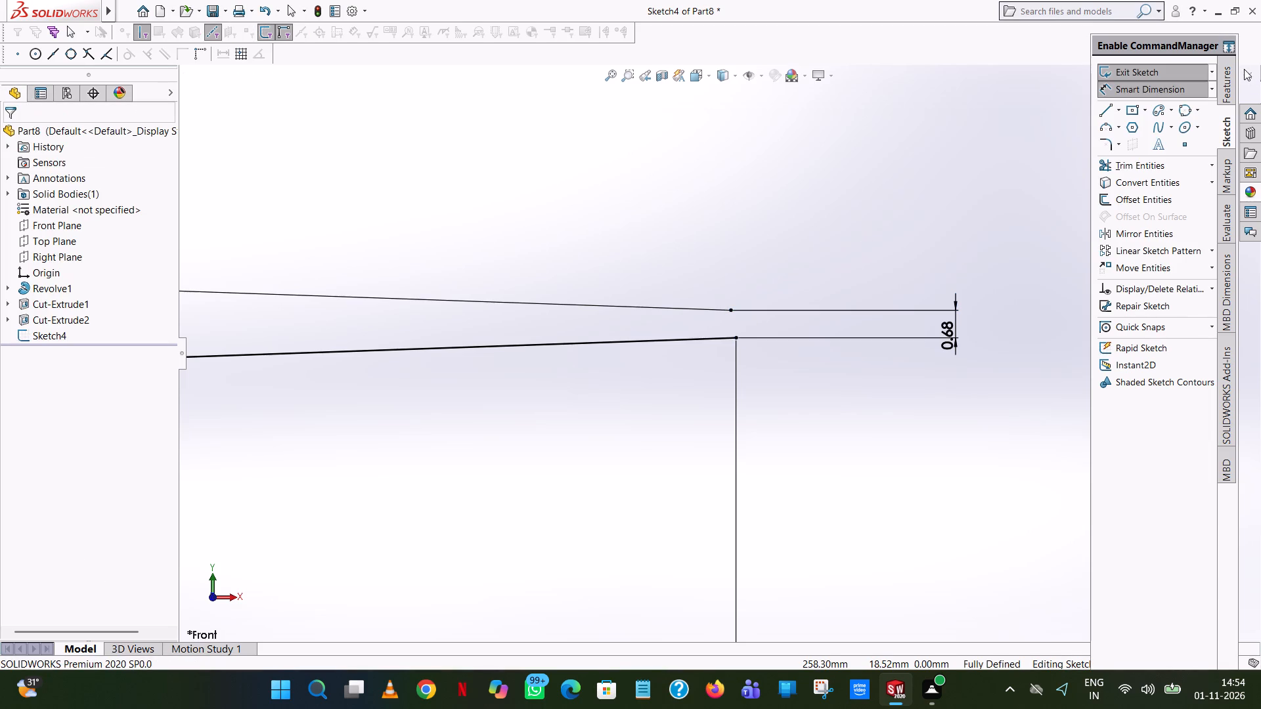
Draw a perimeter circle through the end points of both sloping lines and set its radius to 2 mm.
left_click(1184, 111)
left_click(730, 310)
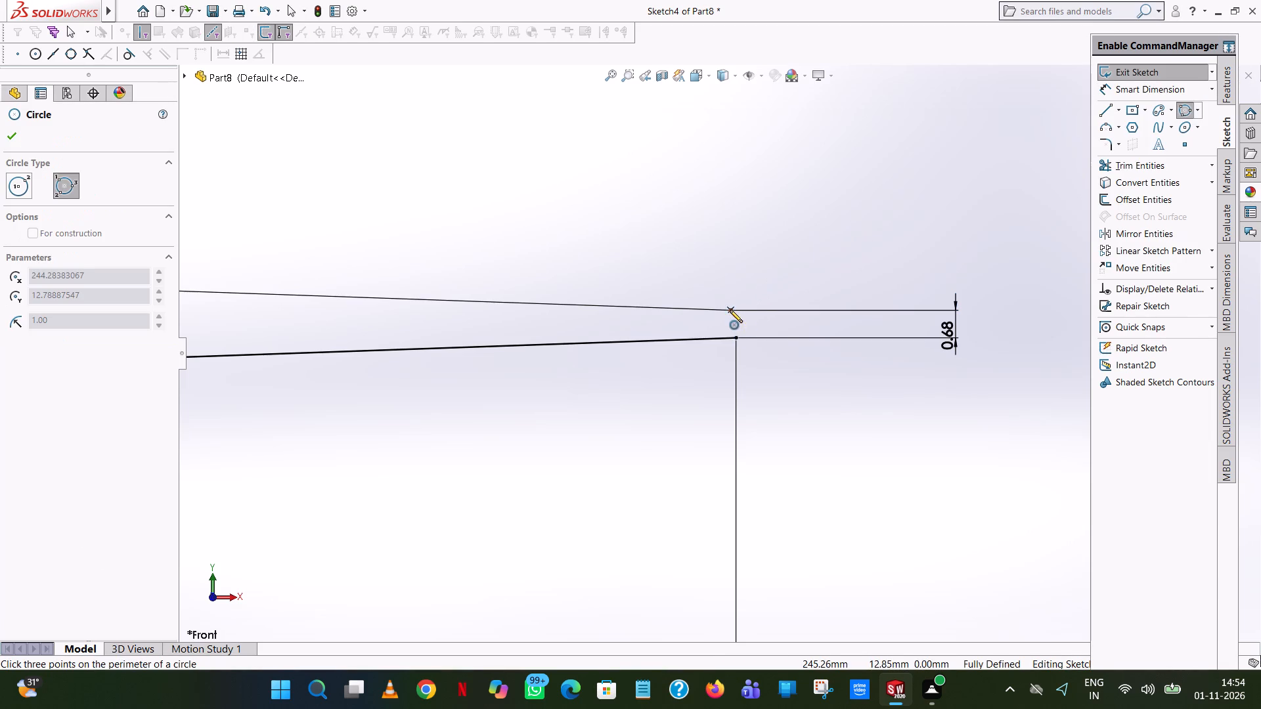
left_click(734, 340)
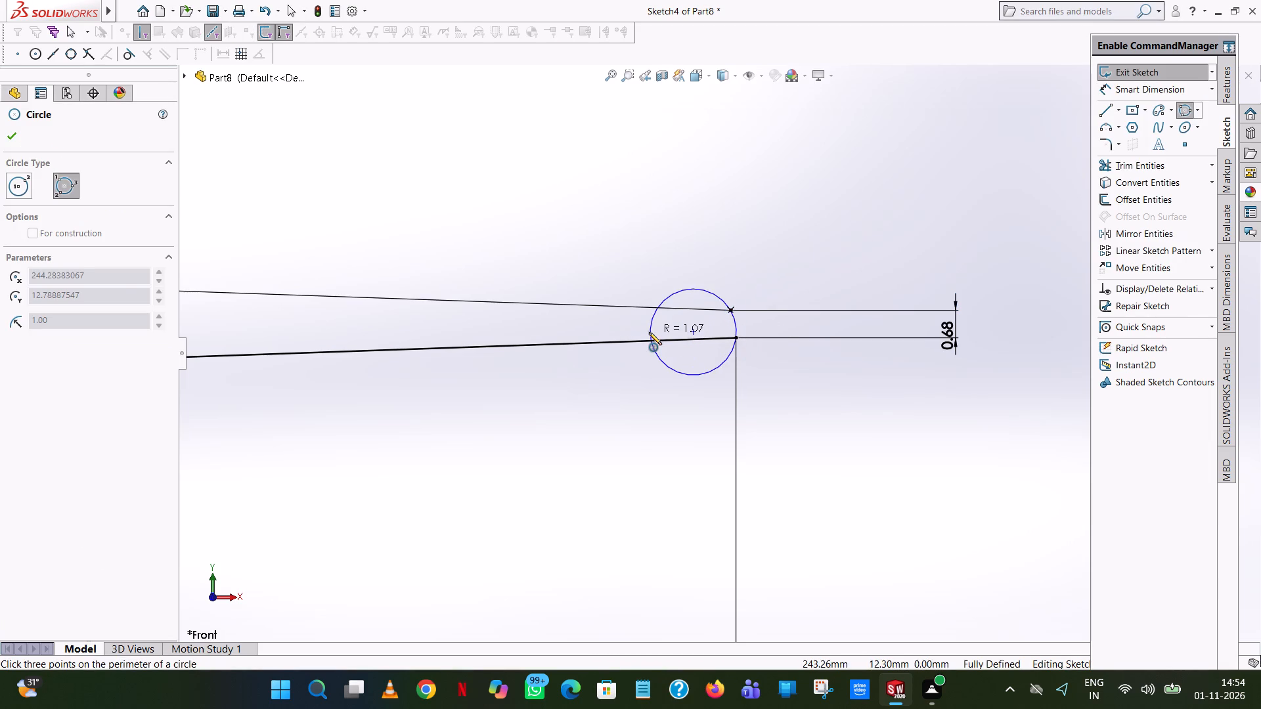
left_click(649, 332)
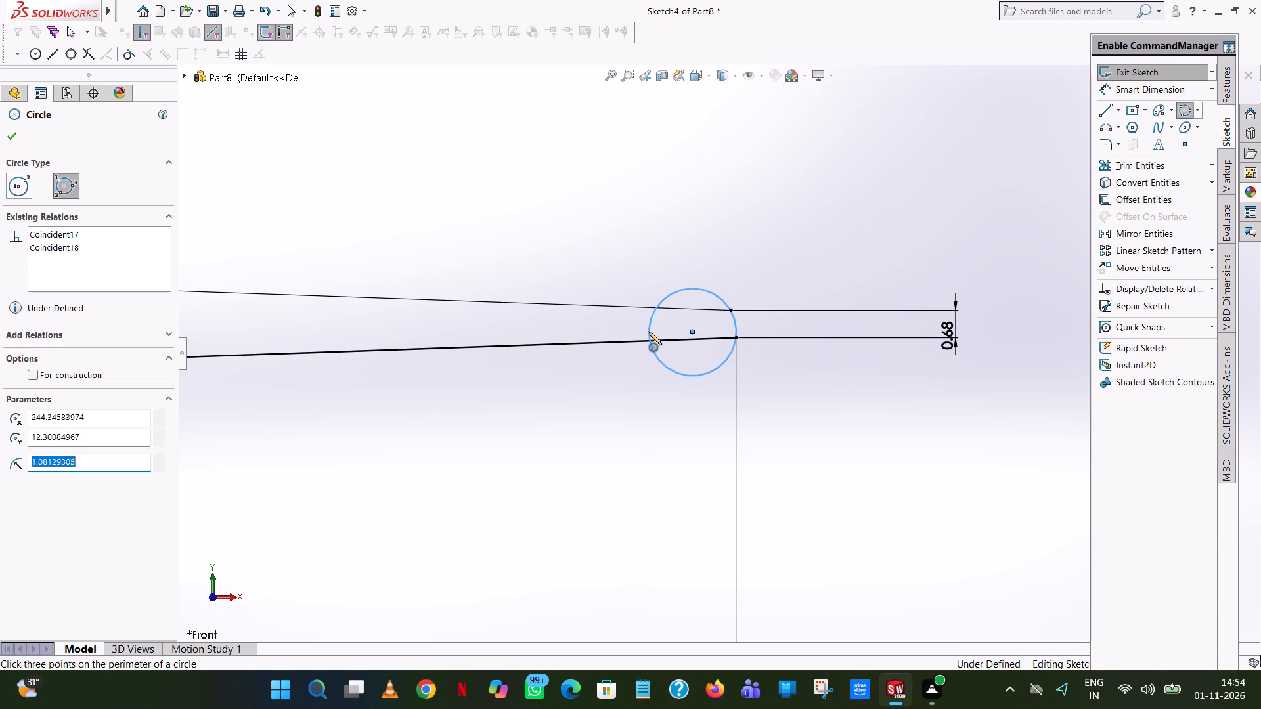
key("2")
key("Return")
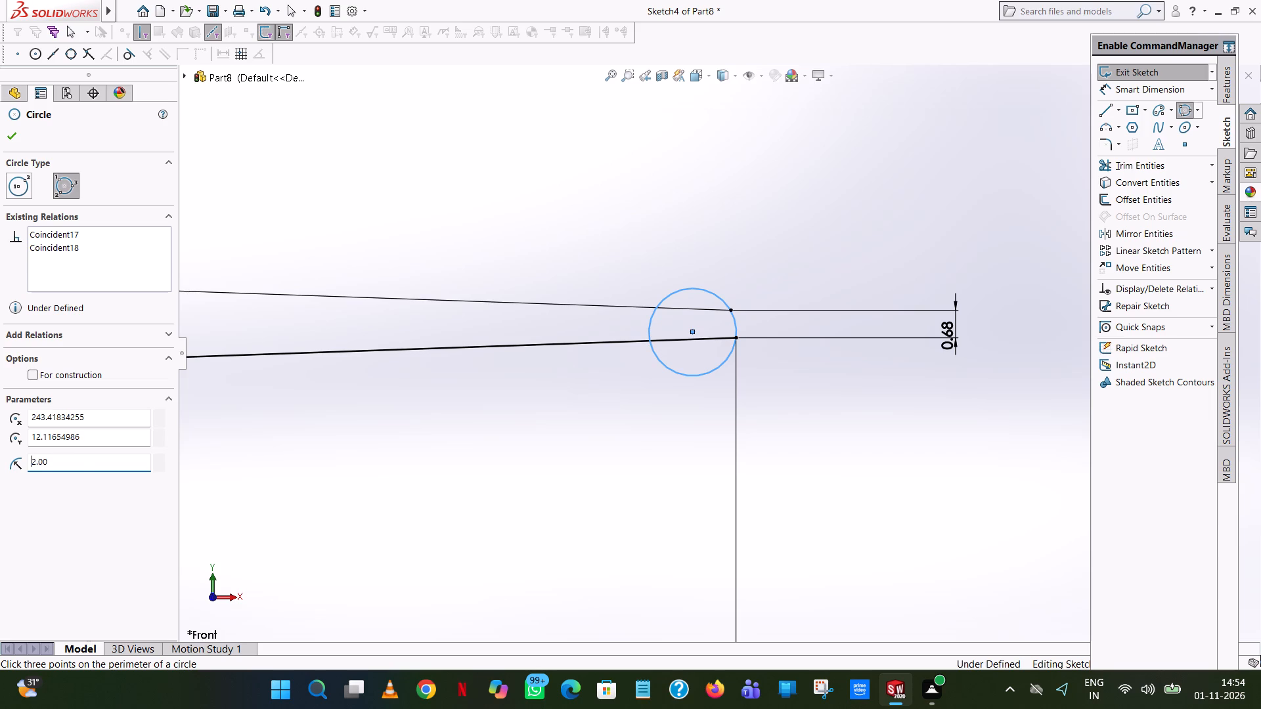
right_click(649, 332)
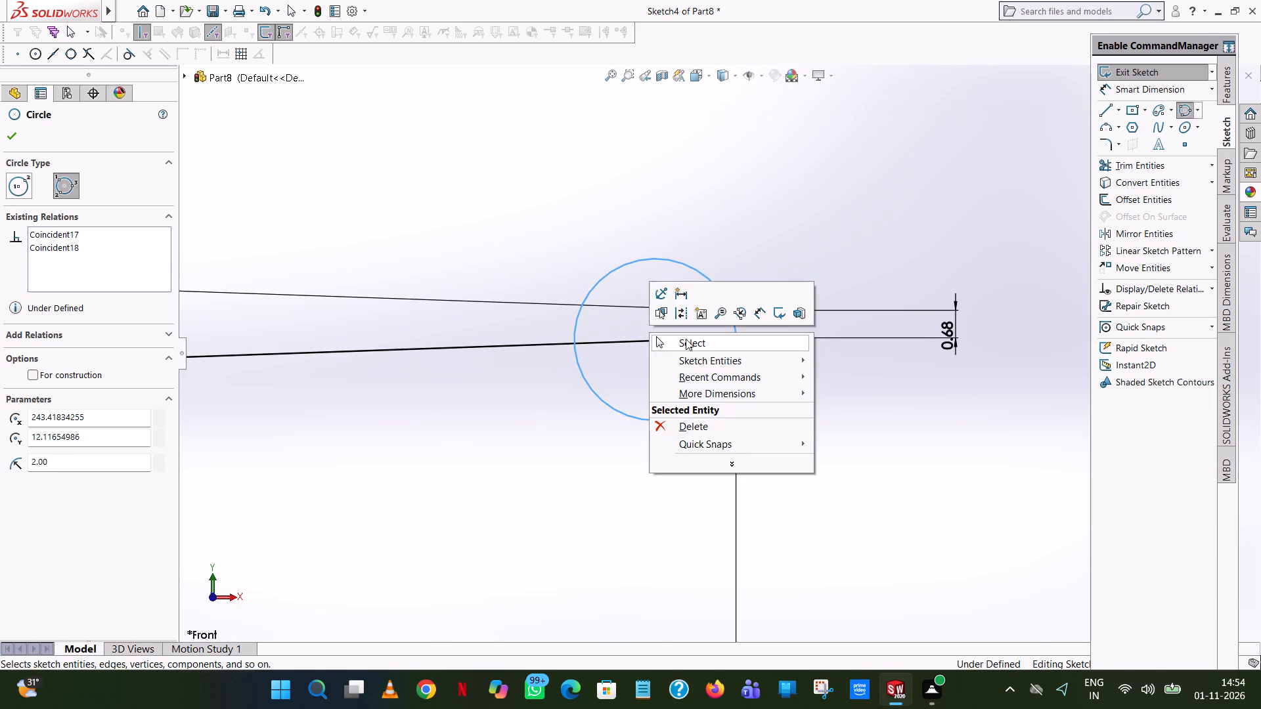
left_click(686, 339)
Trim the circle at the handle tip down to the short outer arc joining the two sloping lines' end points.
left_click(1160, 173)
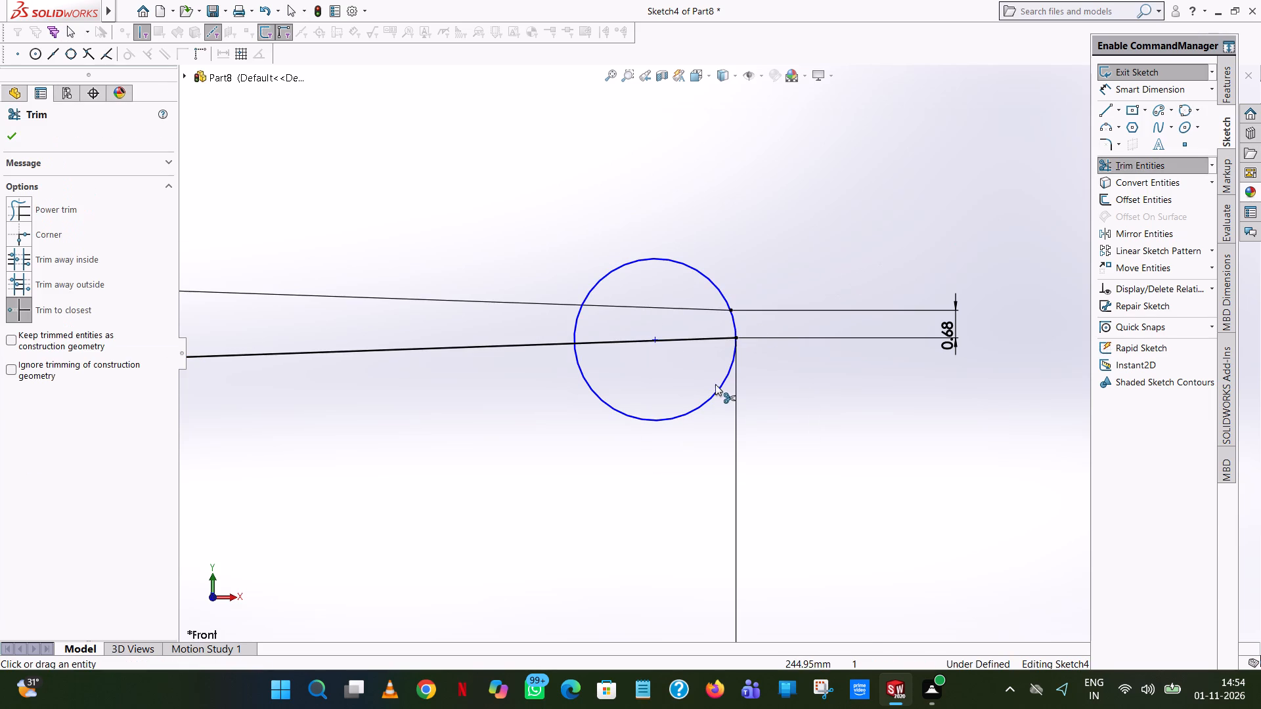
left_click(714, 389)
left_click(640, 264)
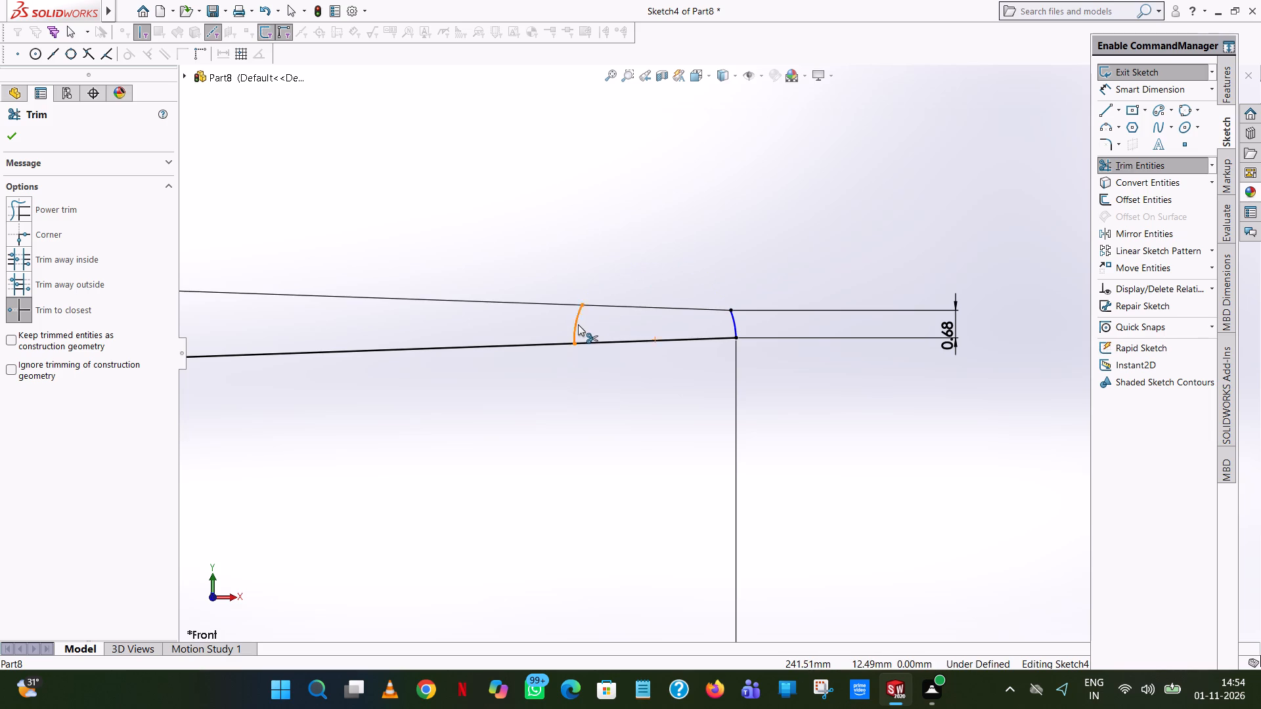
left_click(578, 324)
Dimension the radius of the short arc that closes the handle tip.
scroll(720, 312, "down", 9)
scroll(729, 344, "up", 7)
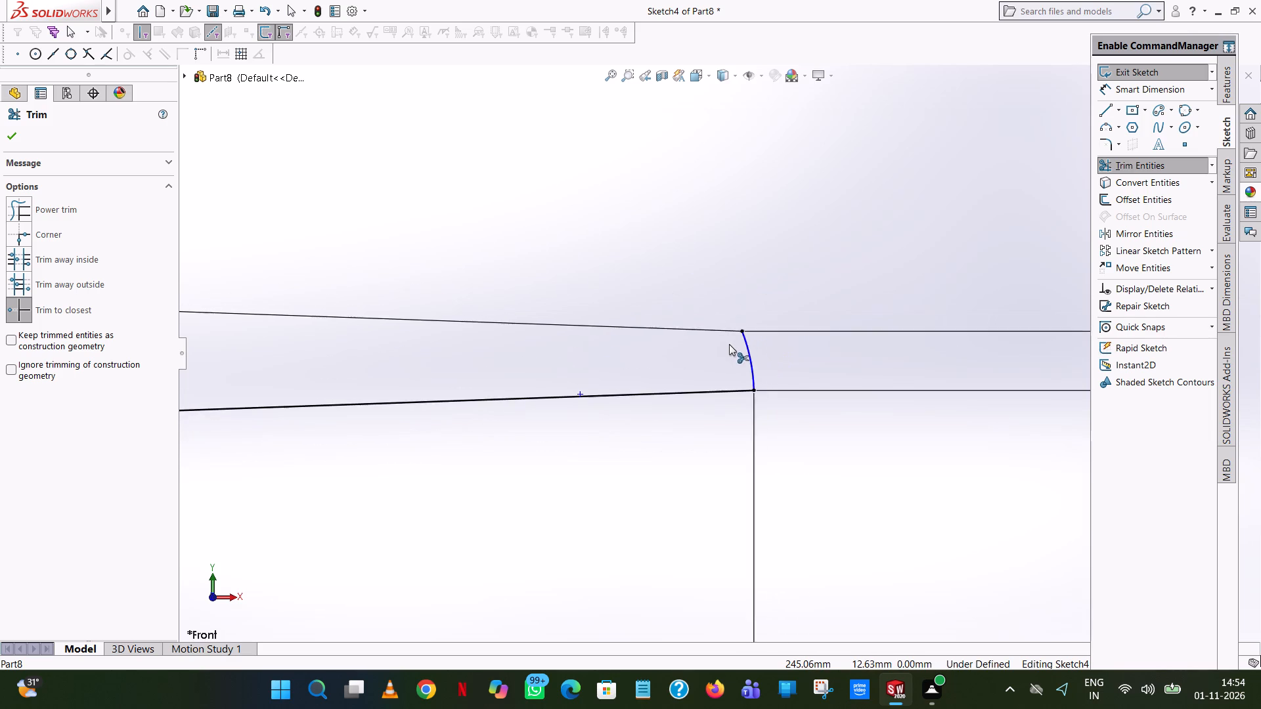
scroll(729, 344, "up", 7)
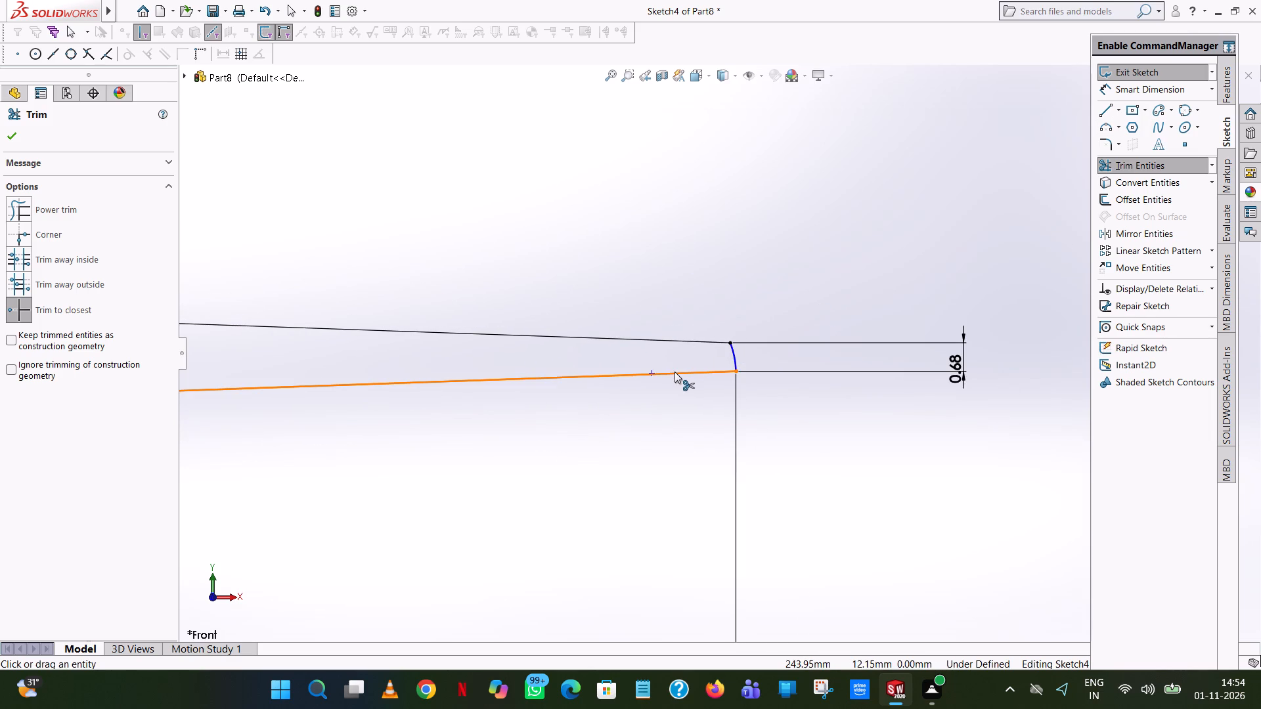
scroll(665, 379, "down", 3)
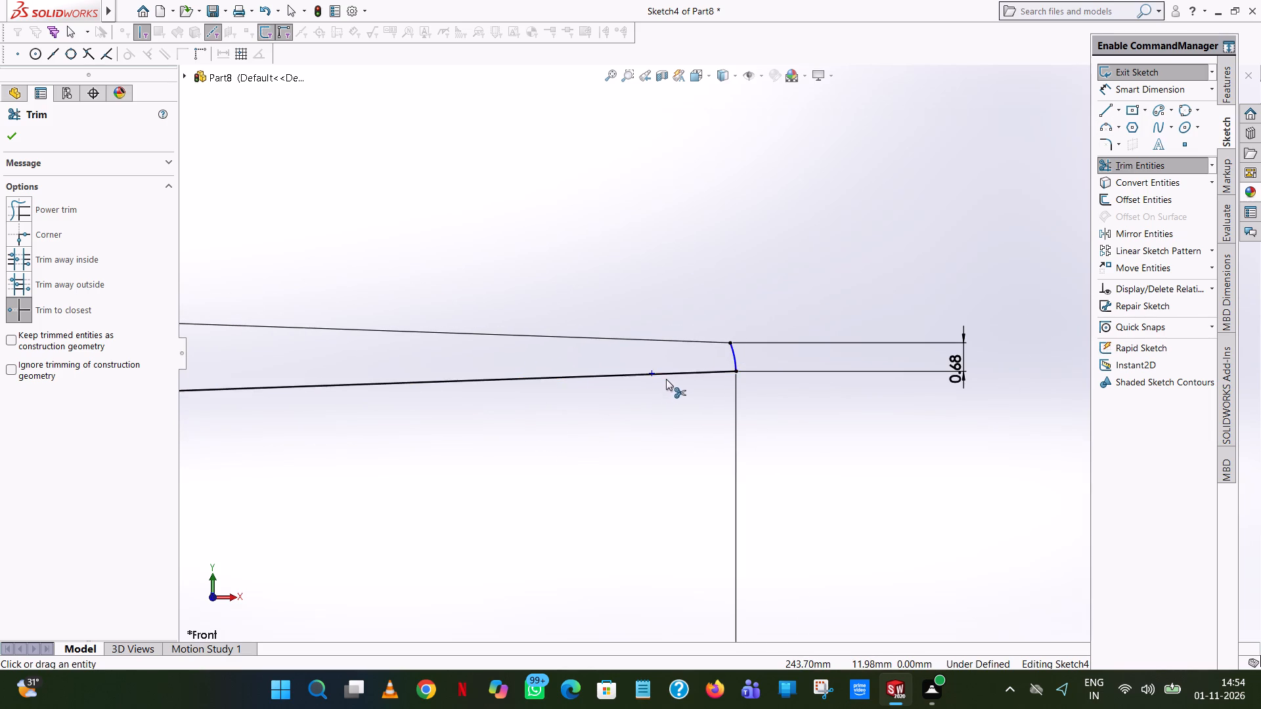
scroll(666, 379, "down", 7)
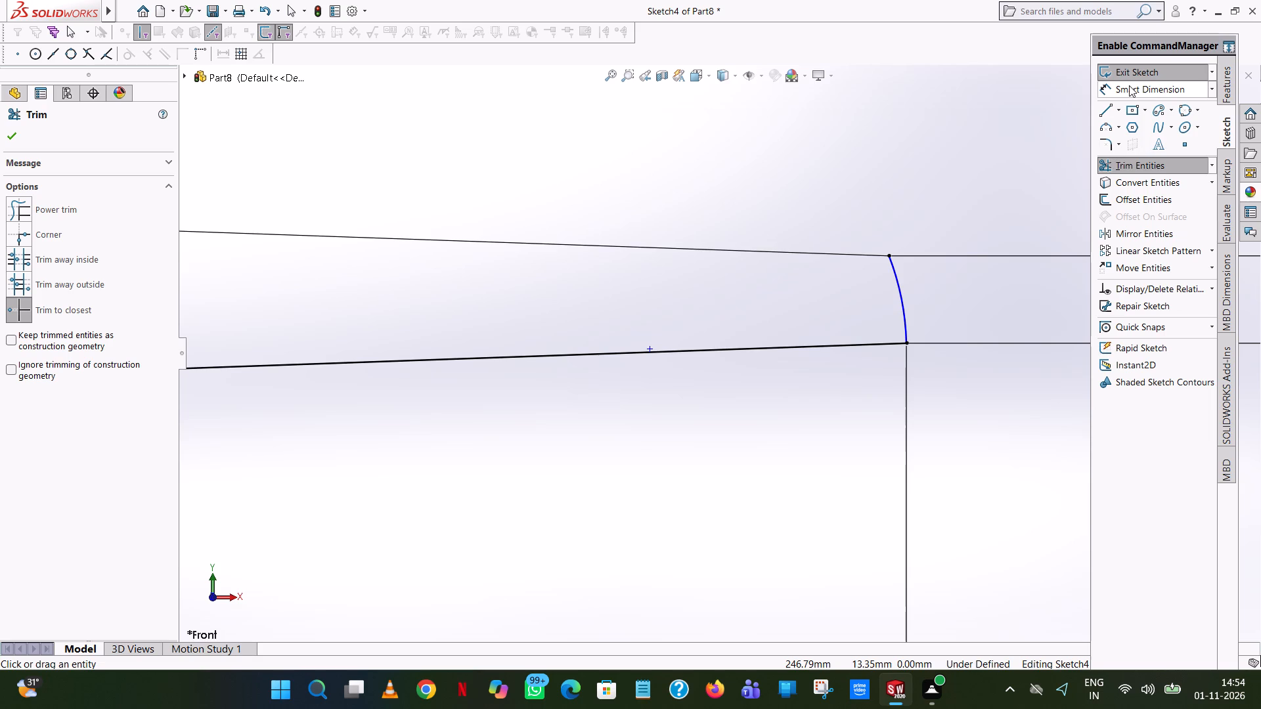
left_click(1129, 85)
left_click(904, 295)
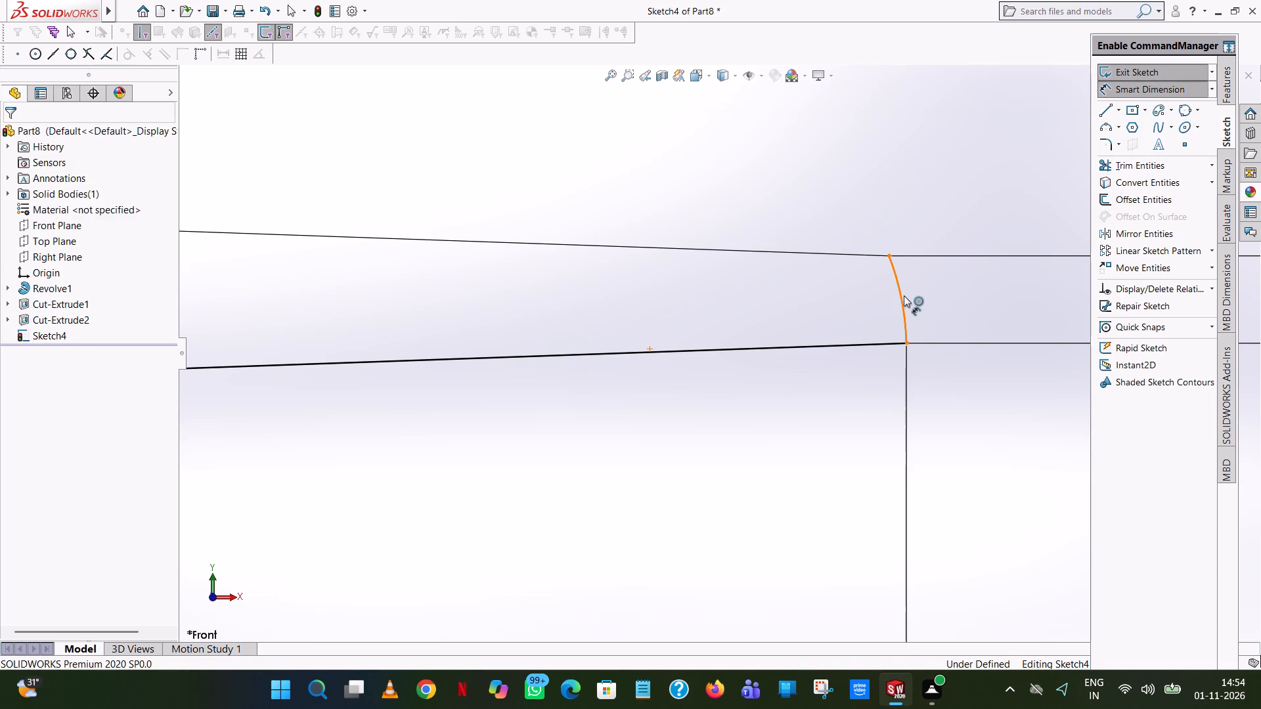
left_click(1021, 230)
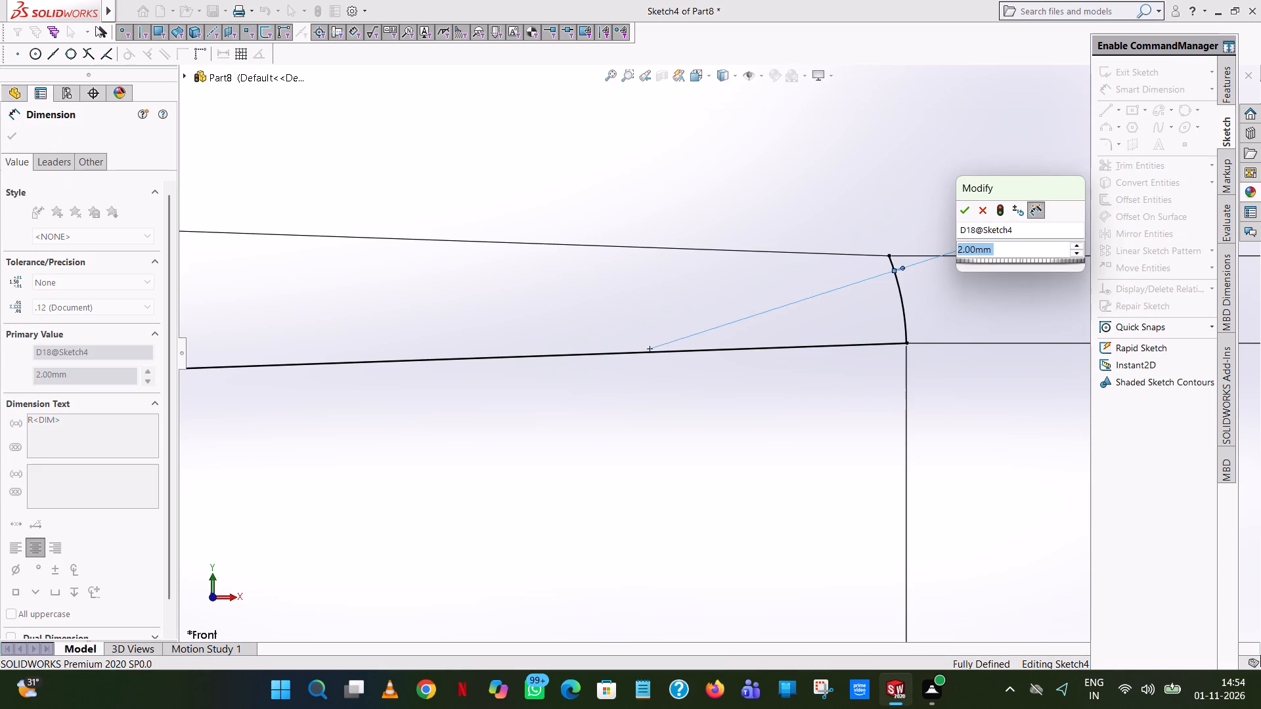
left_click(965, 209)
scroll(942, 285, "up", 14)
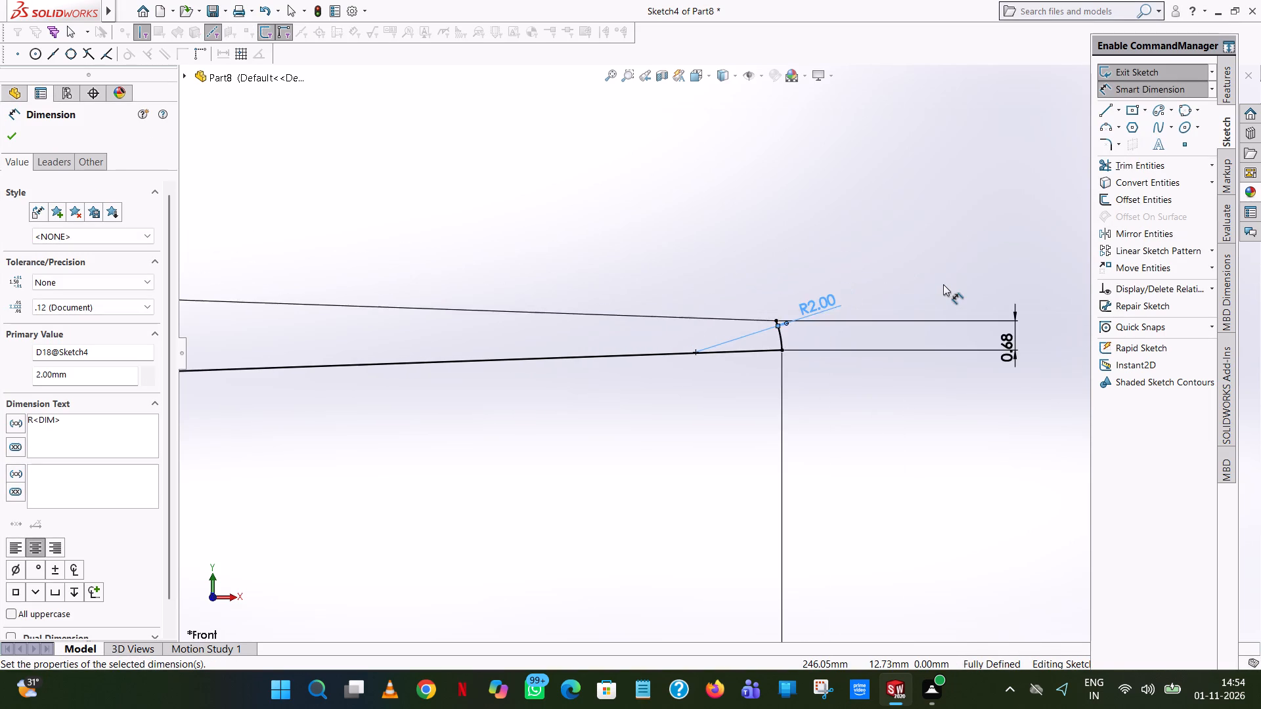
scroll(943, 284, "up", 12)
left_click(824, 292)
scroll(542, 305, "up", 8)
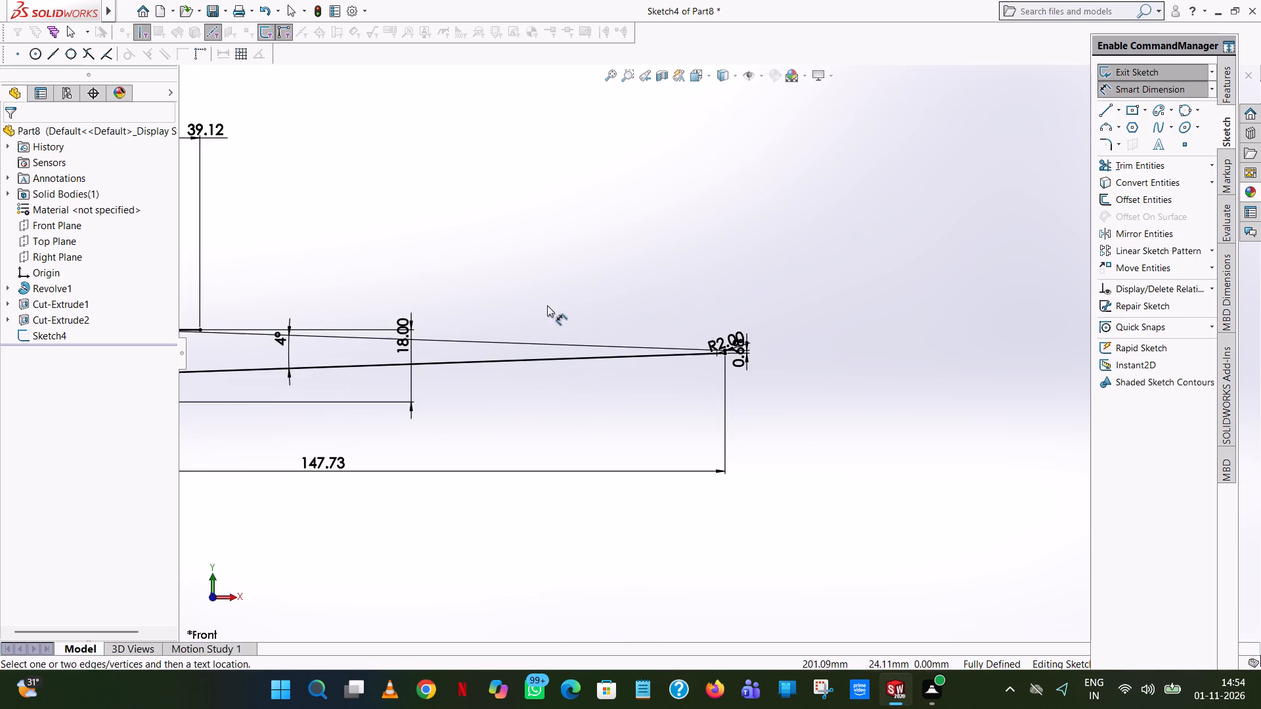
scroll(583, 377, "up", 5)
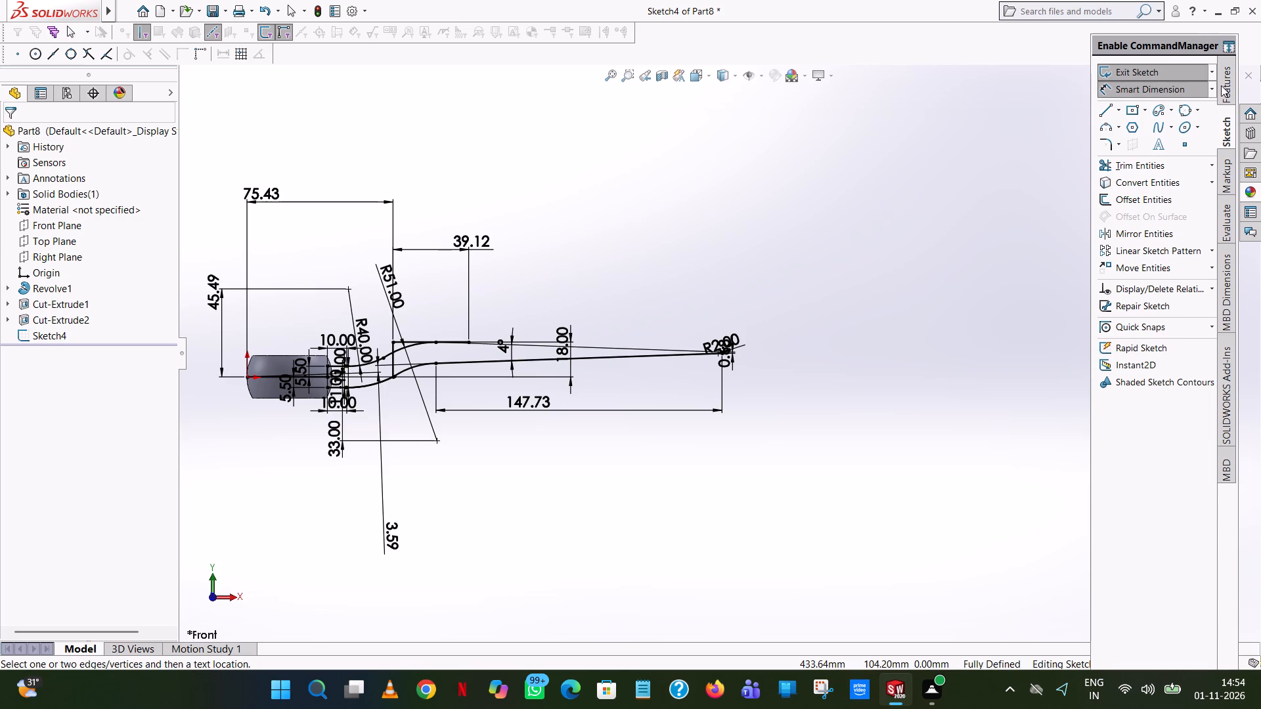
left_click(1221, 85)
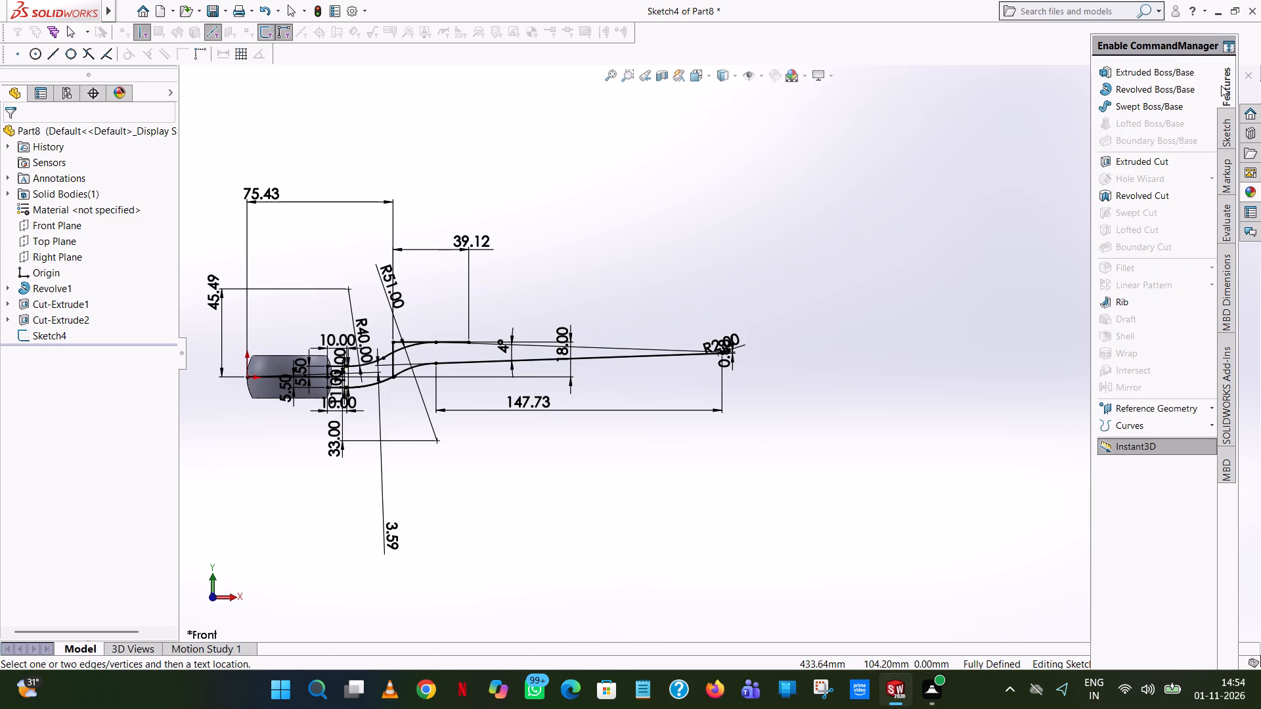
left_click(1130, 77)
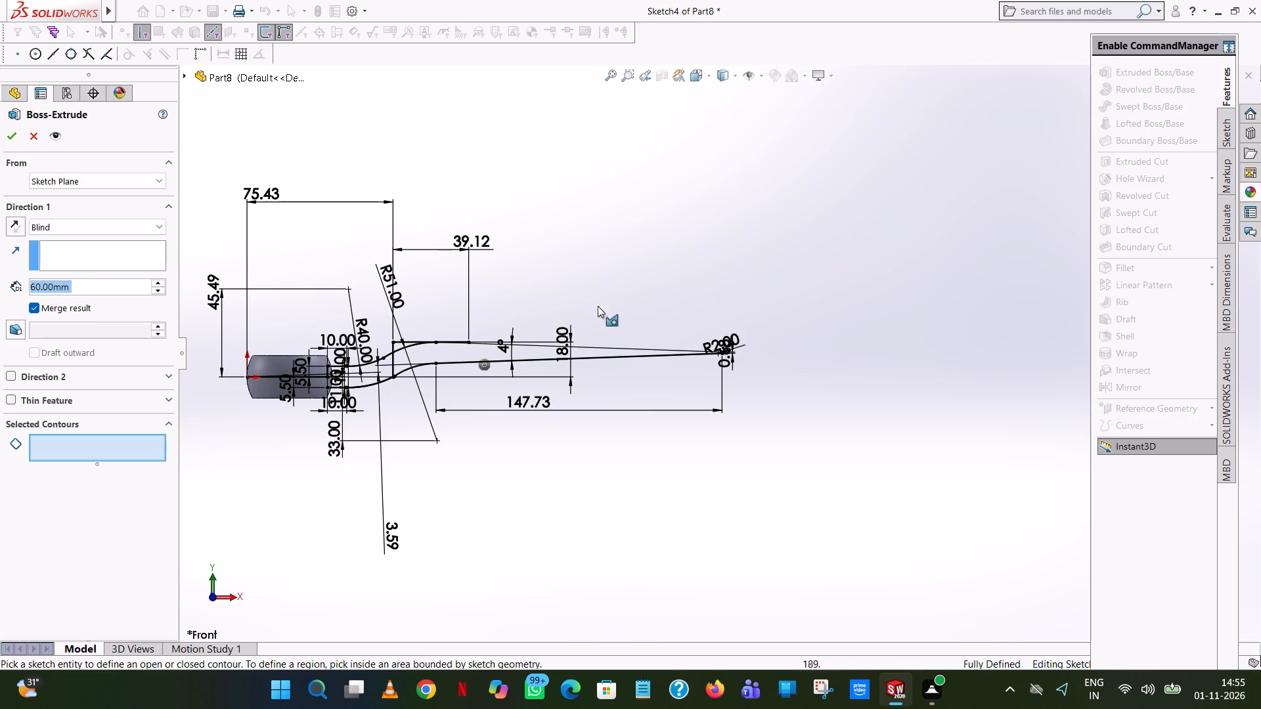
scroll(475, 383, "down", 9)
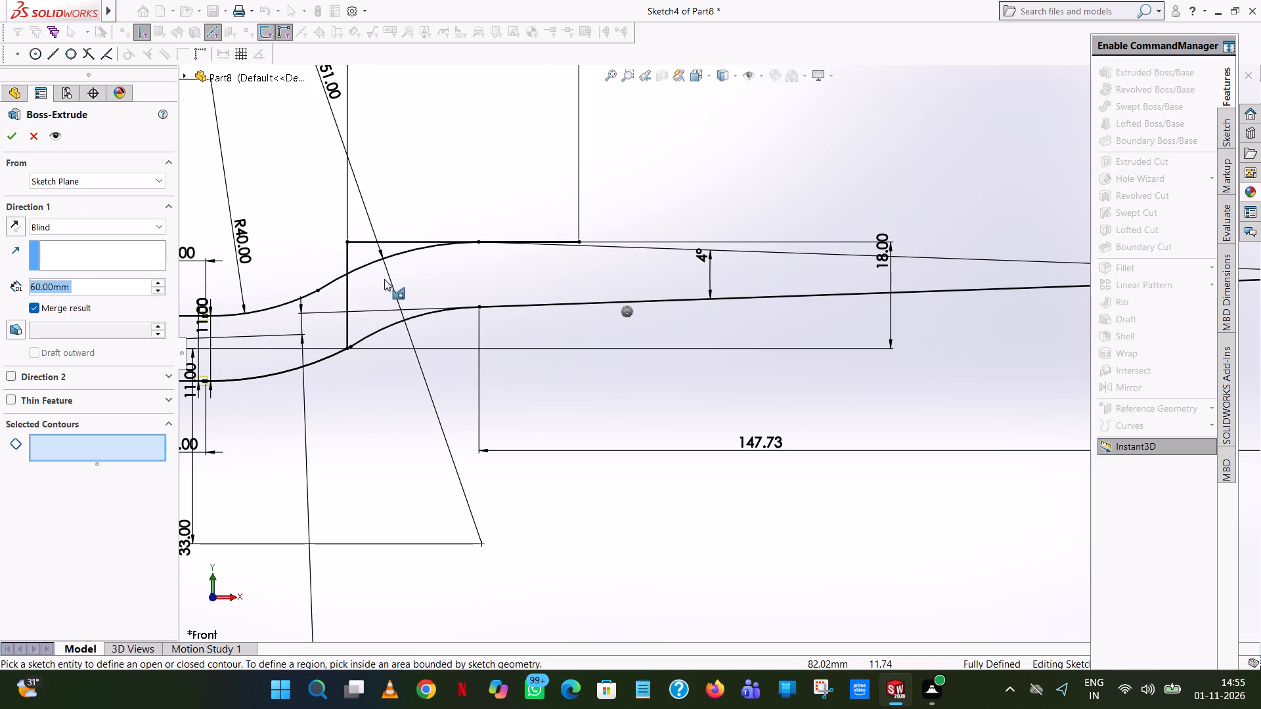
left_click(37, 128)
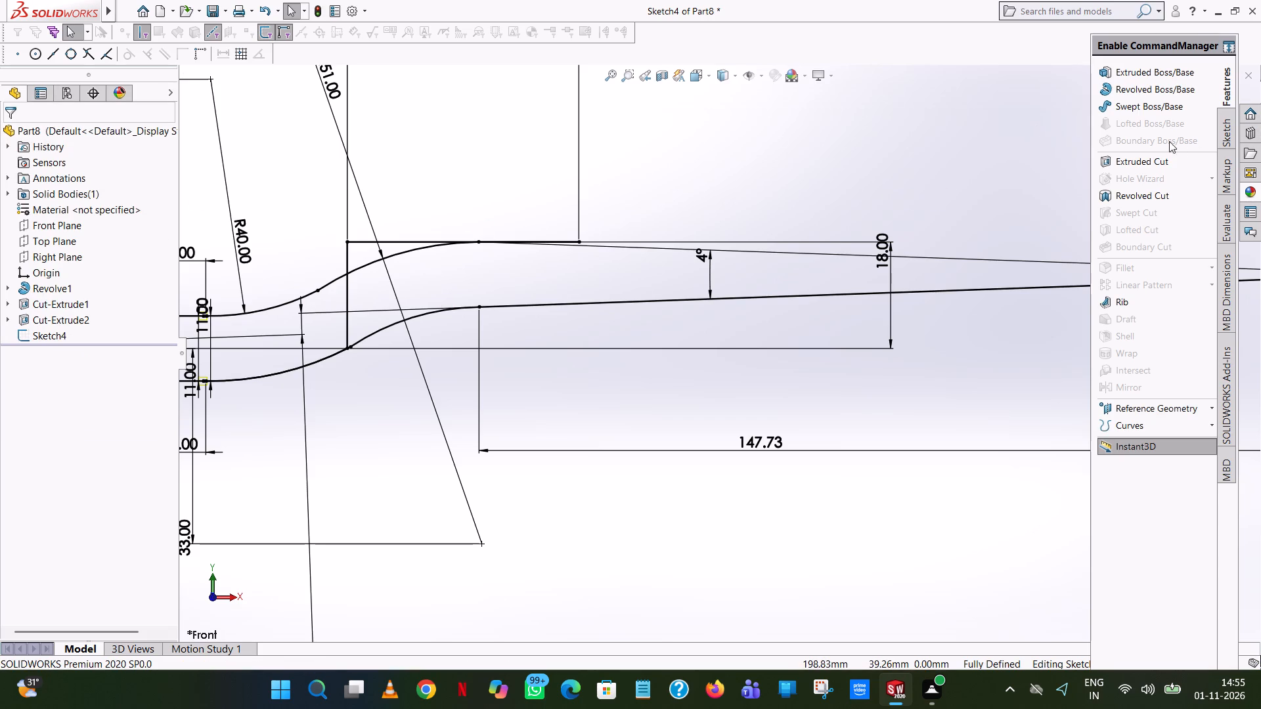
Trim away the leftover horizontal and vertical helper lines around the handle's bend, including the line extending along the stem axis.
left_click(1224, 135)
left_click(1130, 173)
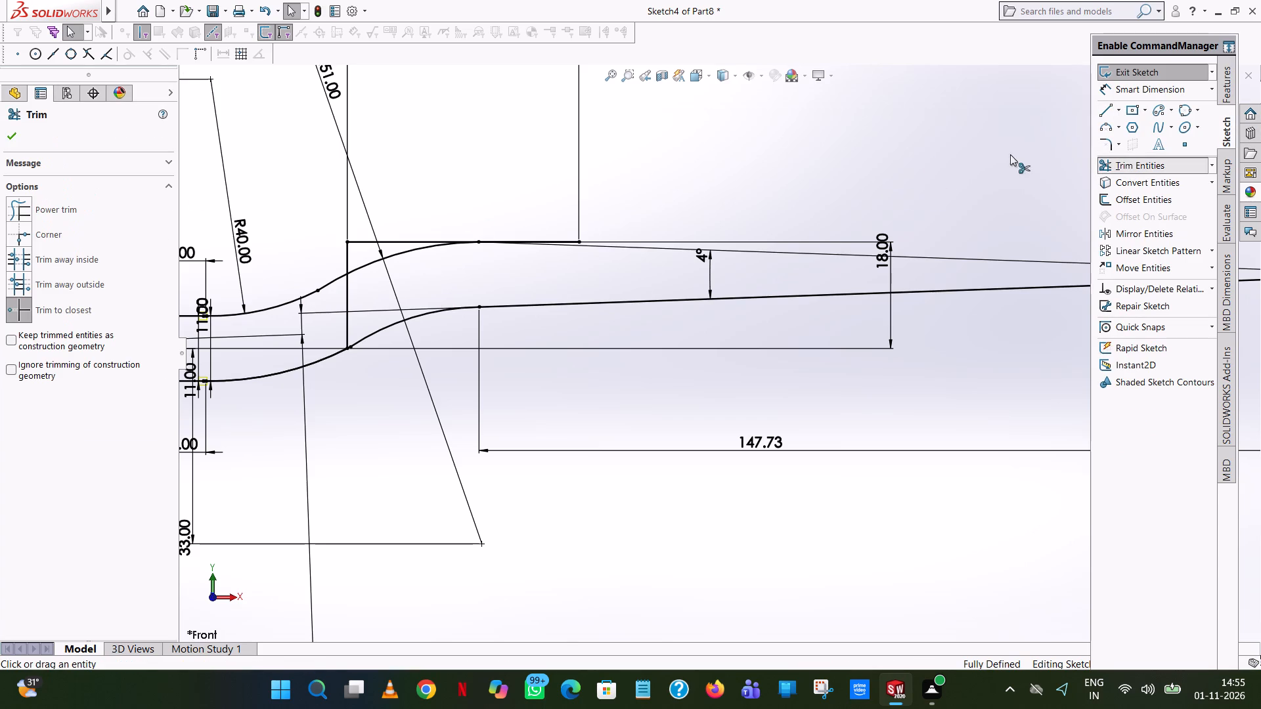
left_click(394, 241)
double_click(394, 241)
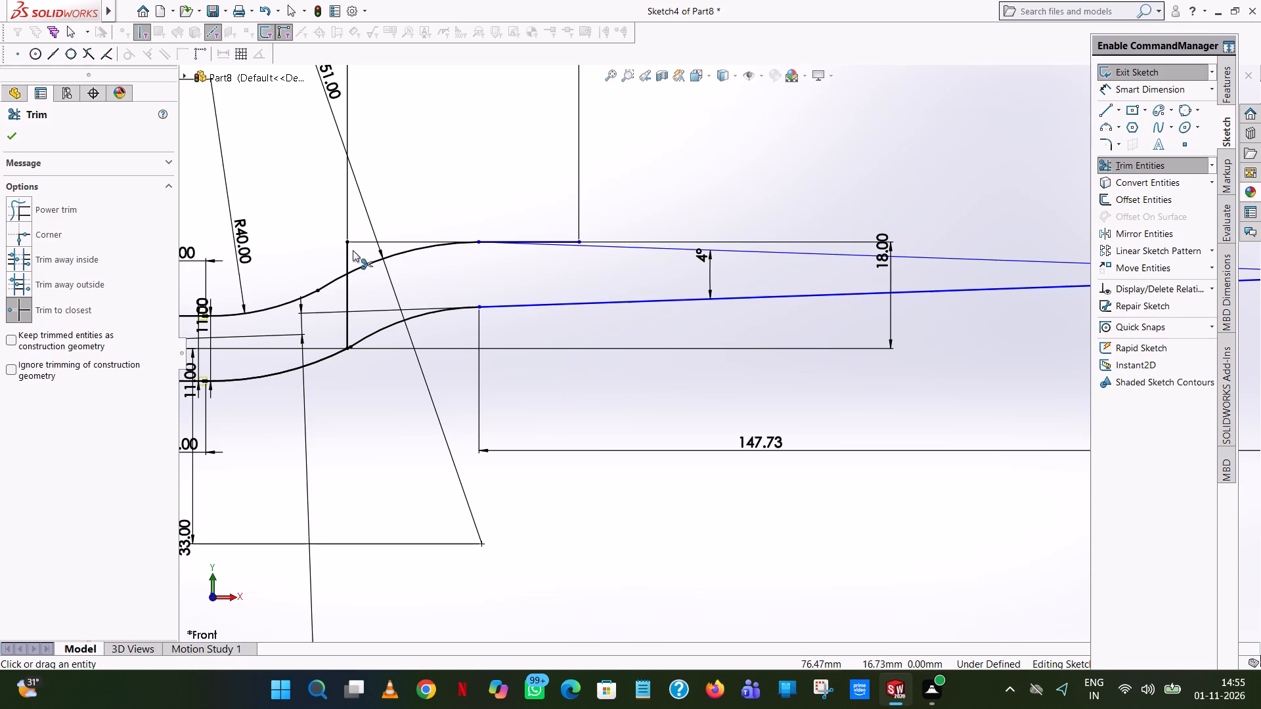
left_click(345, 260)
left_click(685, 352)
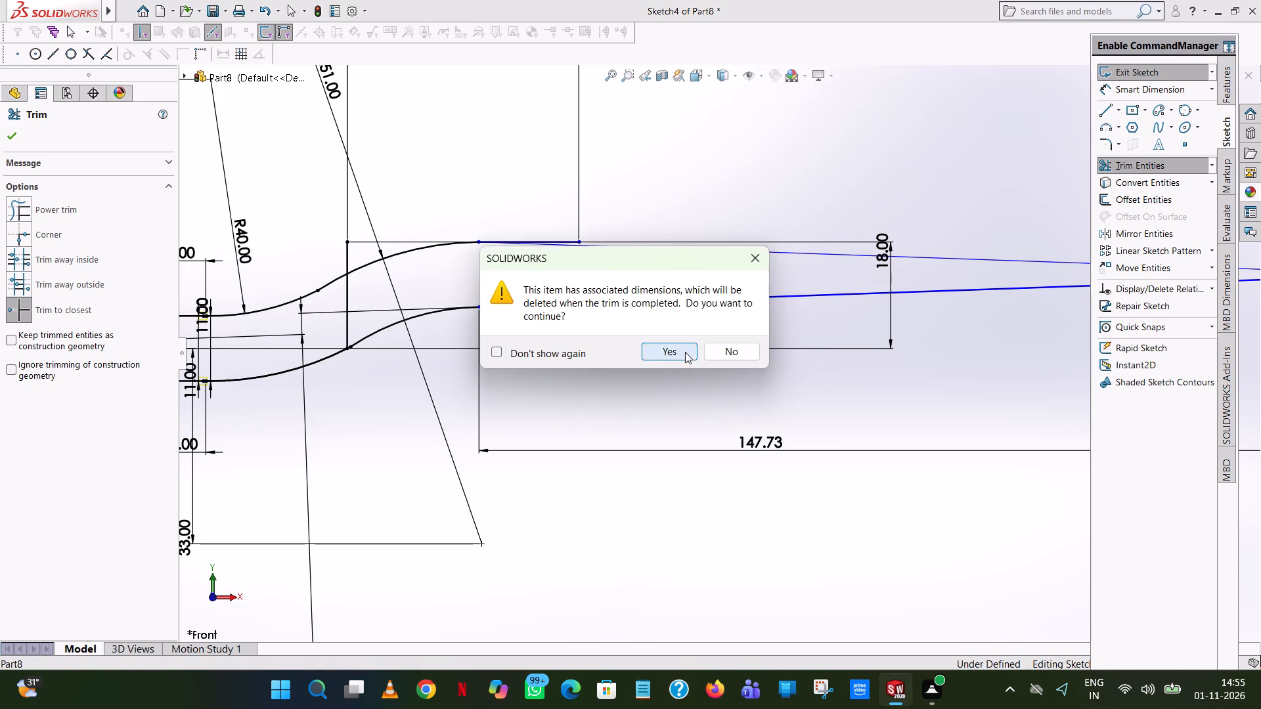
left_click(349, 301)
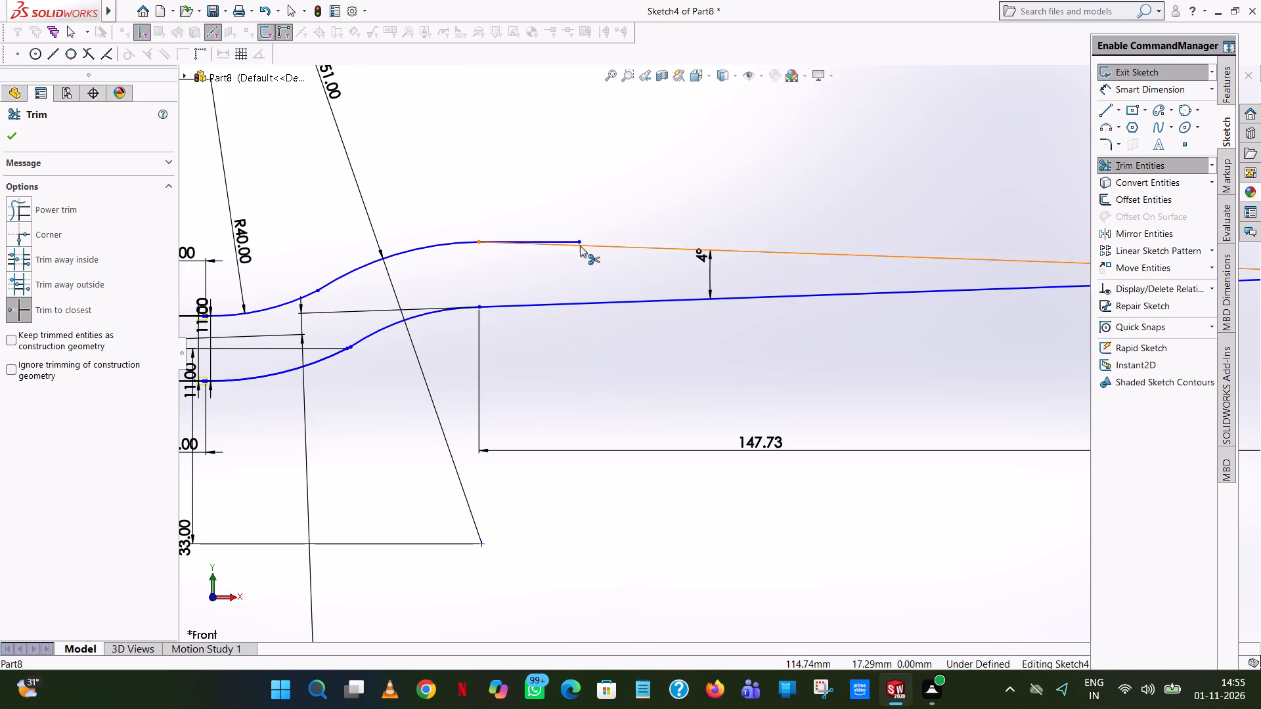
scroll(568, 243, "down", 9)
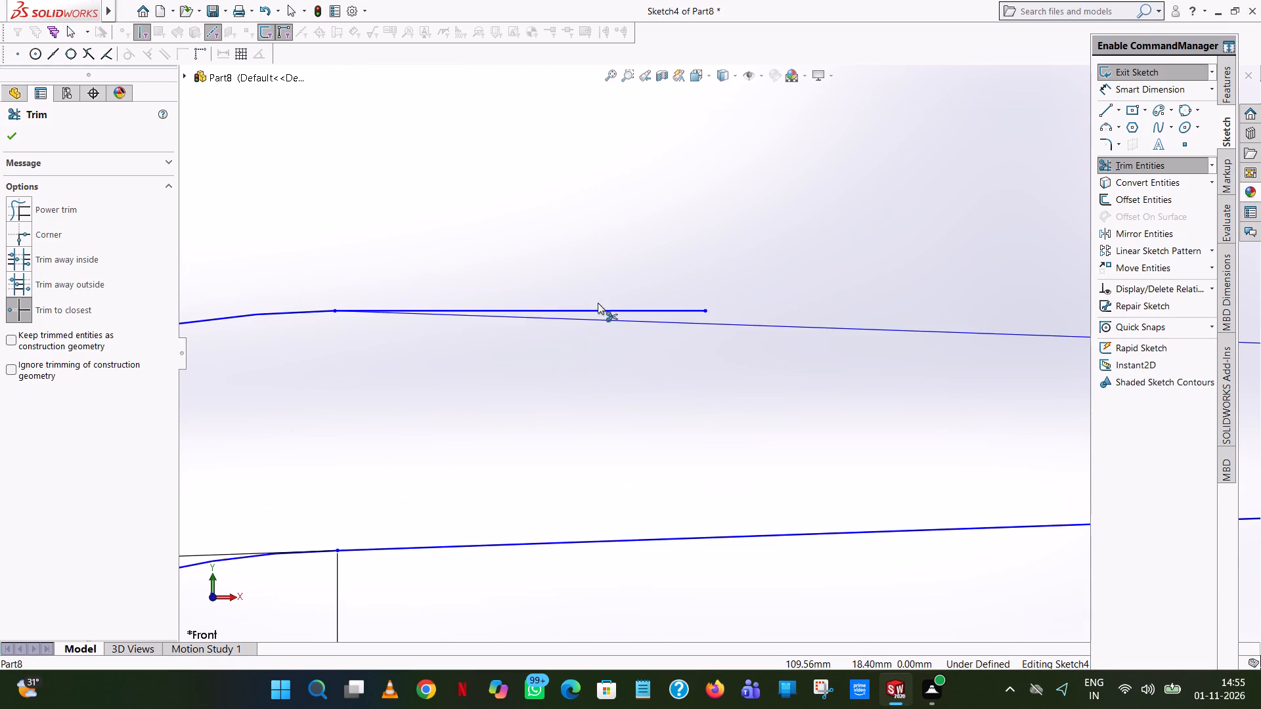
left_click(607, 311)
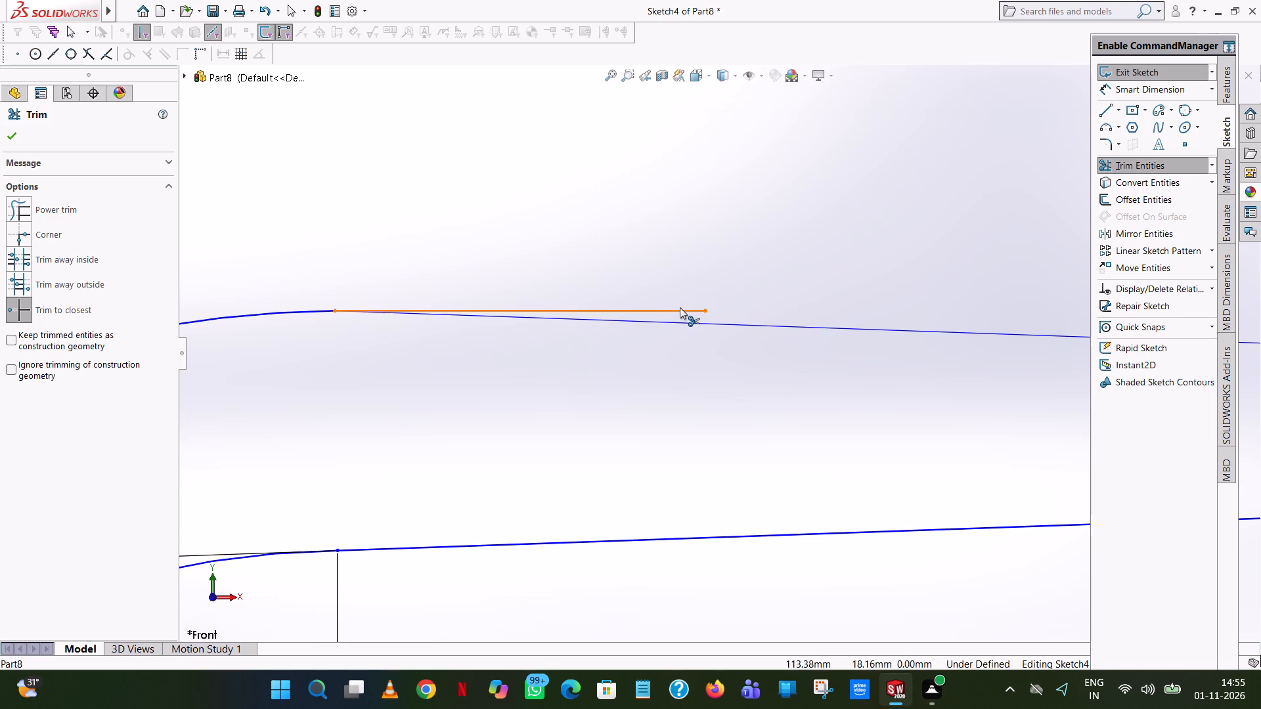
left_click(681, 307)
scroll(683, 308, "up", 20)
scroll(683, 308, "up", 1)
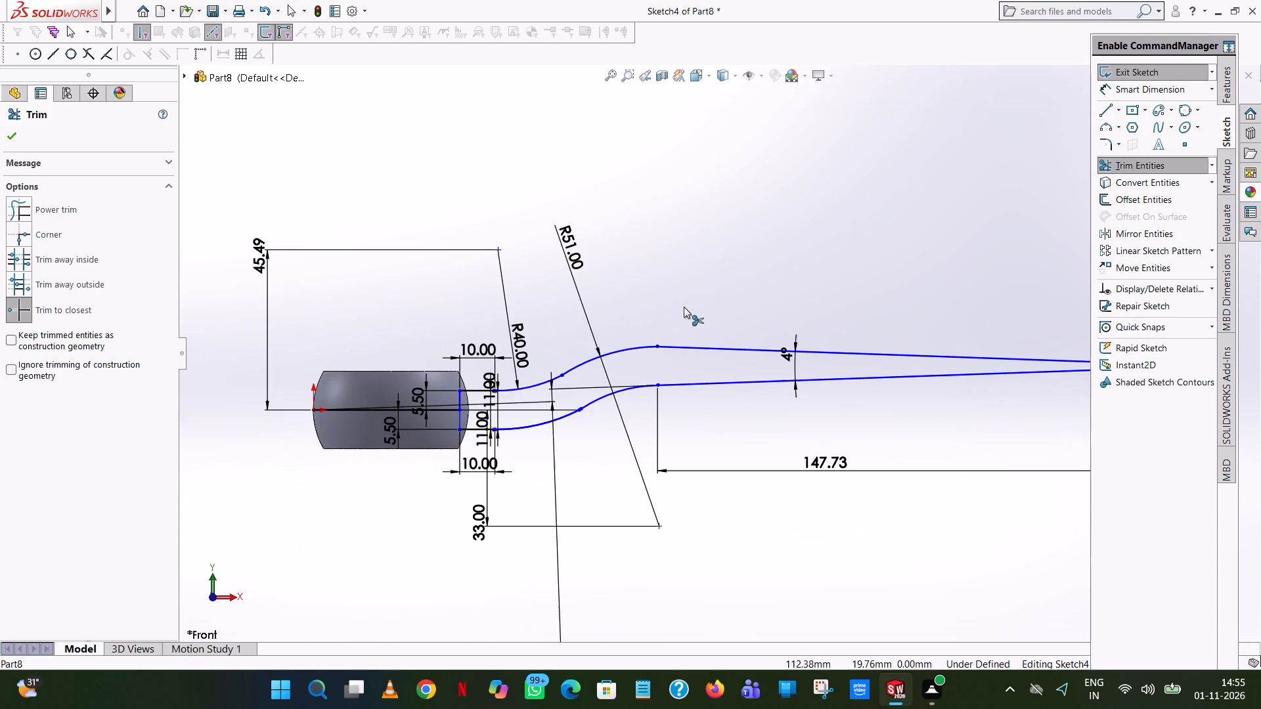
left_click(560, 411)
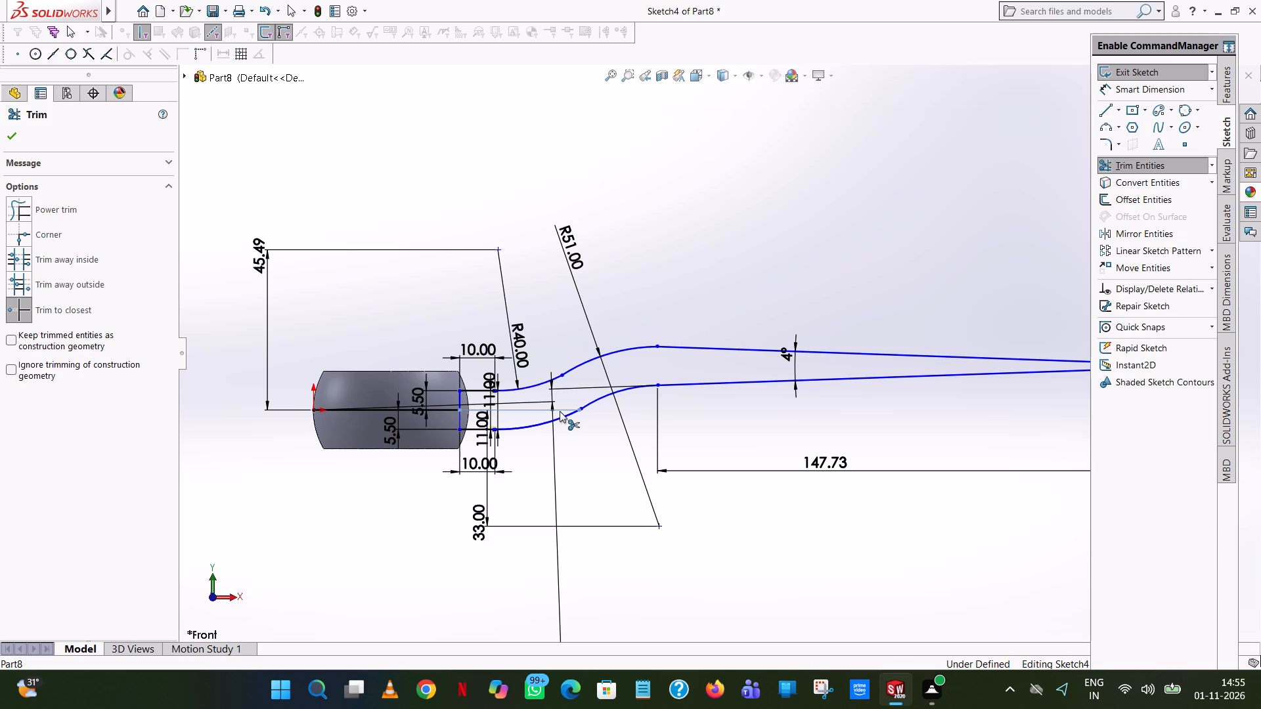
Examine the junctions between the handle profile's arcs and straight lines for leftover segments or gaps.
scroll(589, 406, "down", 10)
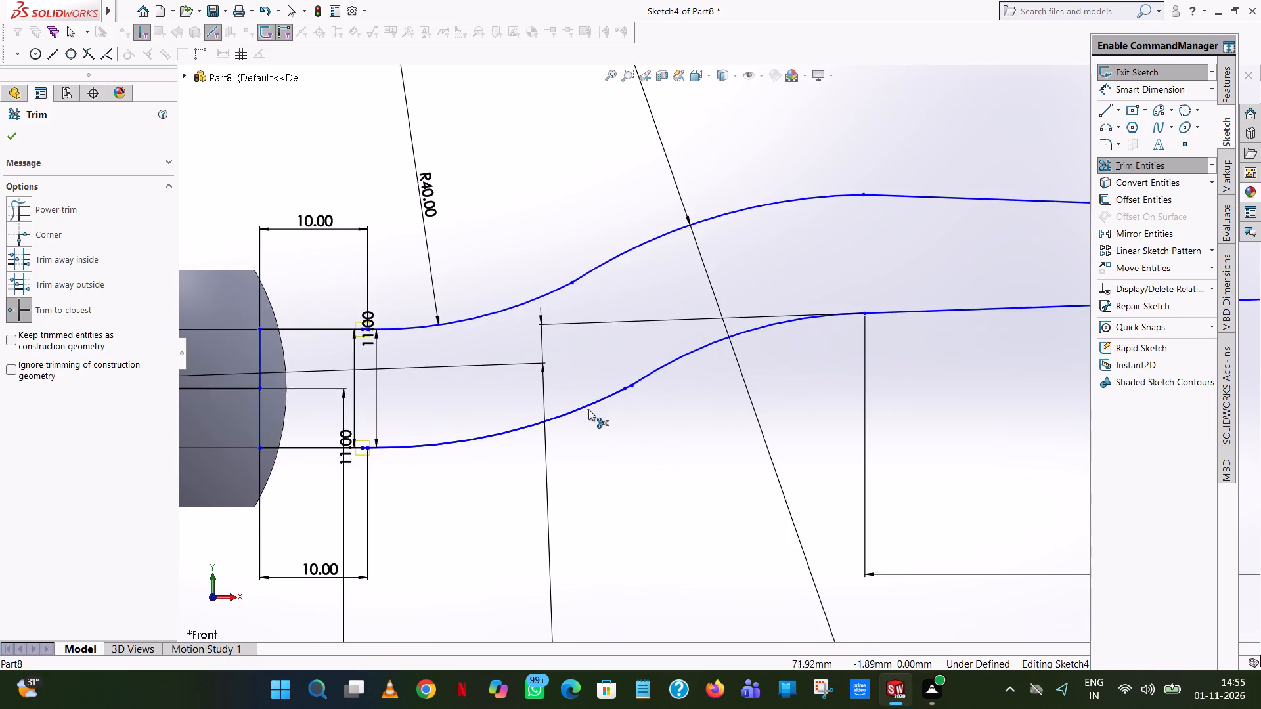
scroll(632, 385, "down", 11)
scroll(680, 384, "down", 10)
scroll(665, 316, "down", 9)
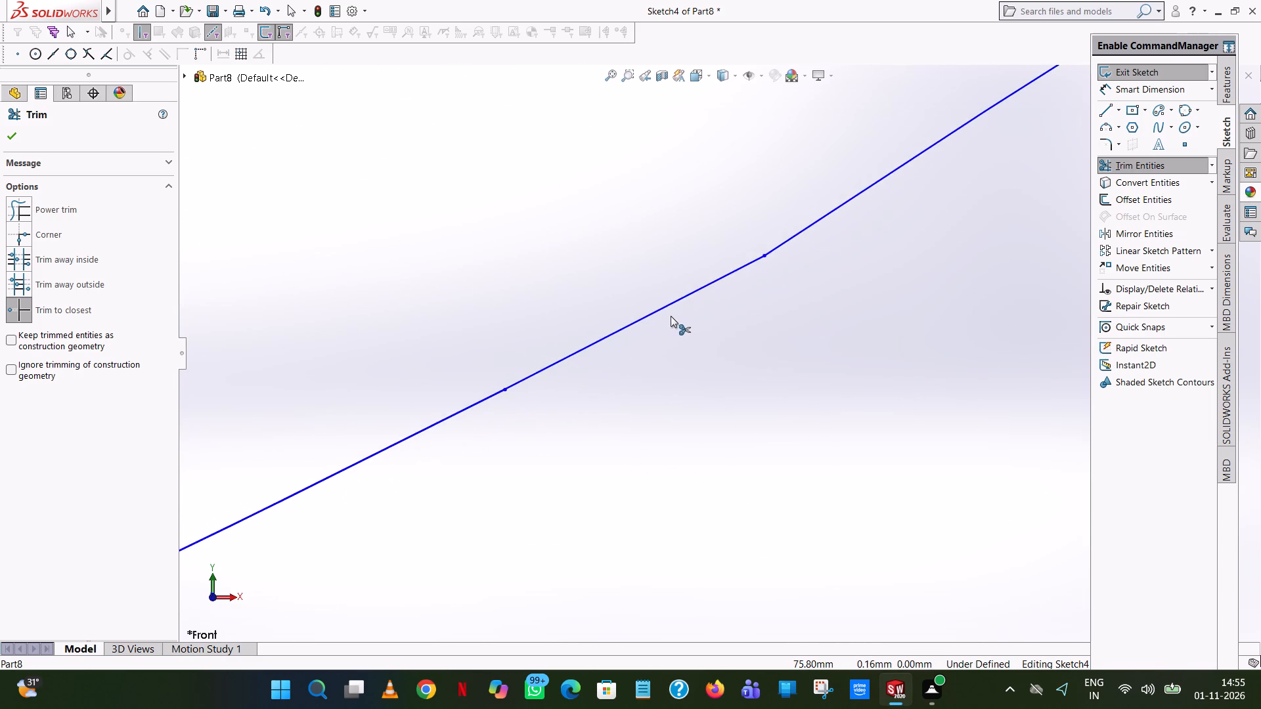
scroll(672, 314, "down", 6)
scroll(673, 314, "up", 20)
scroll(673, 314, "up", 8)
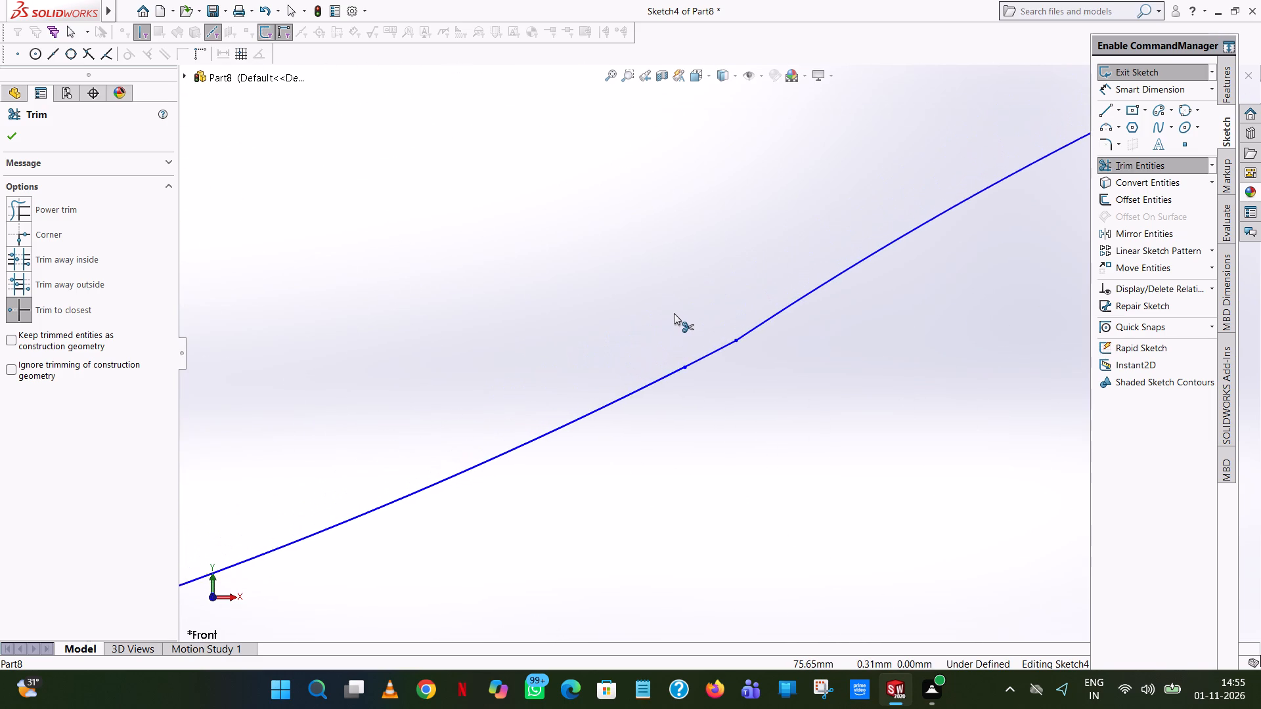
scroll(674, 313, "up", 14)
double_click(613, 337)
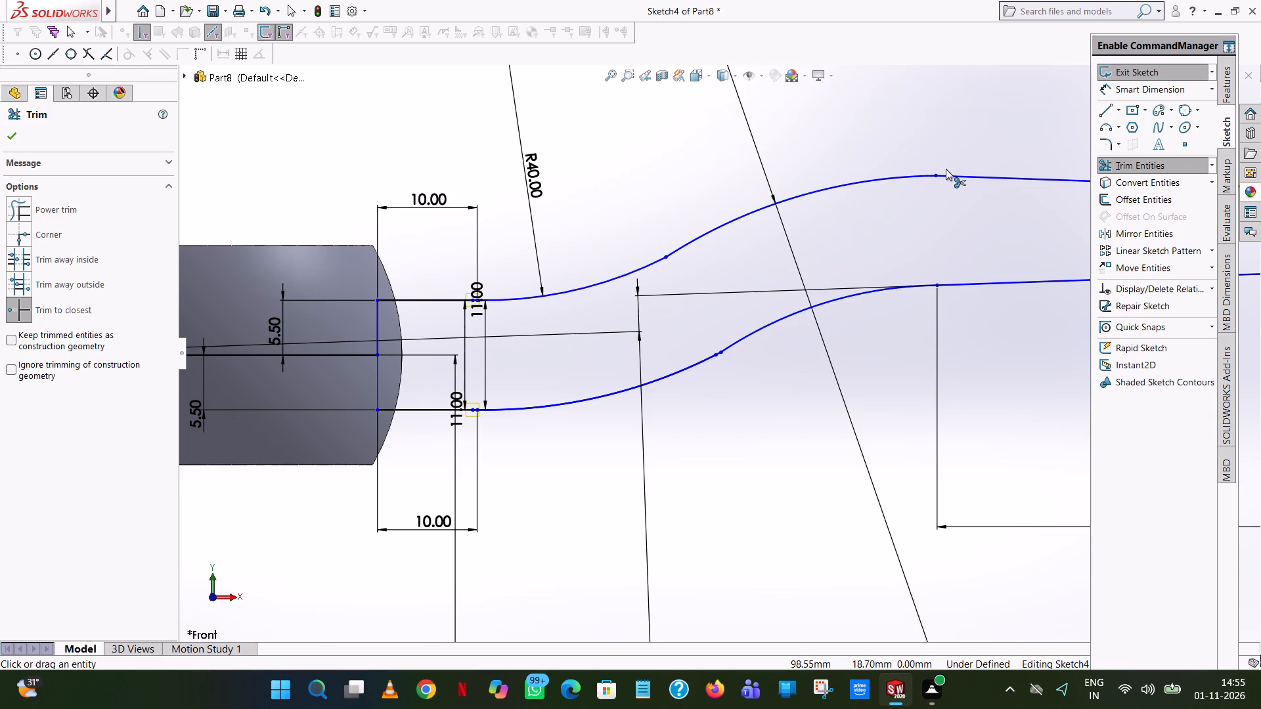
scroll(945, 172, "down", 3)
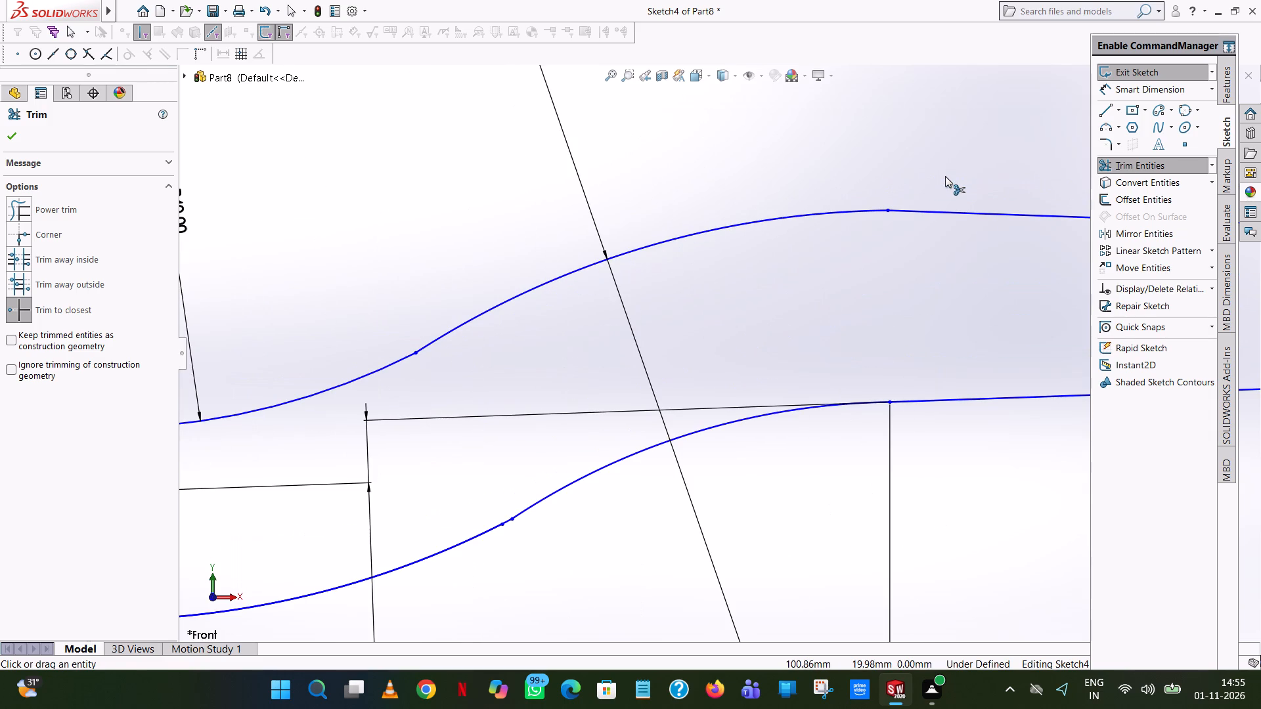
scroll(900, 217, "down", 10)
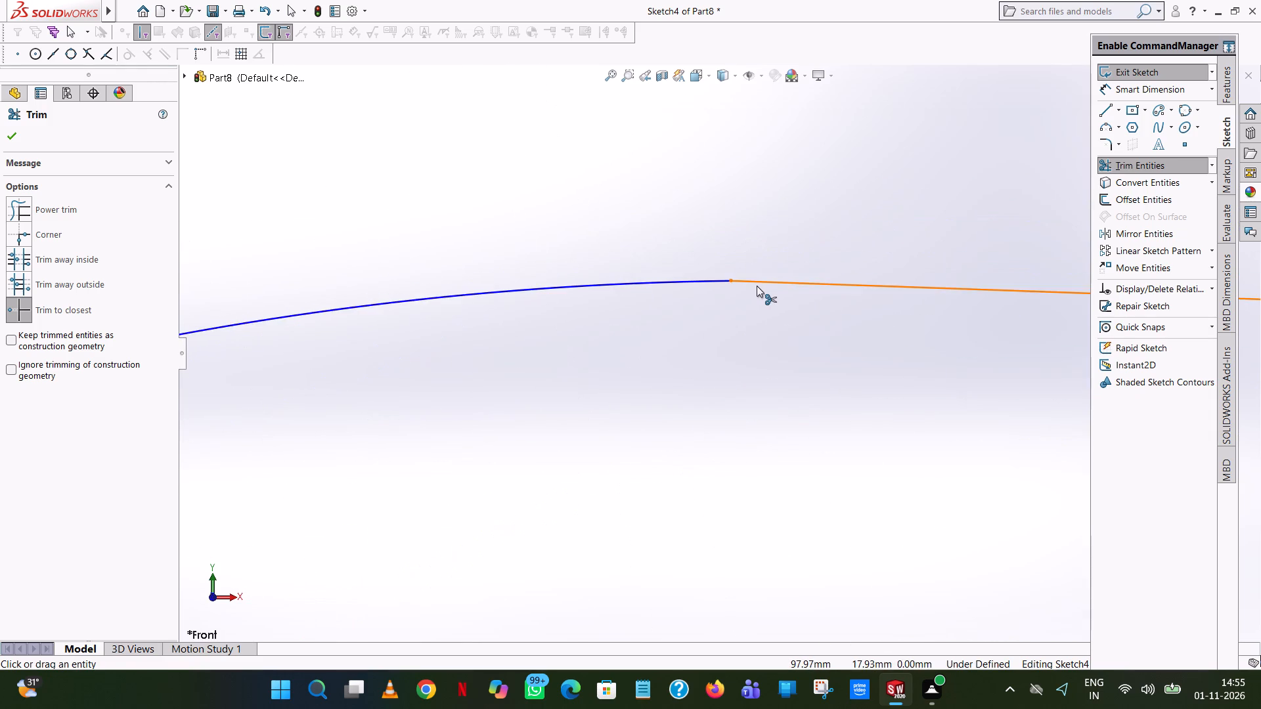
scroll(757, 286, "up", 20)
scroll(757, 286, "up", 5)
scroll(485, 423, "down", 8)
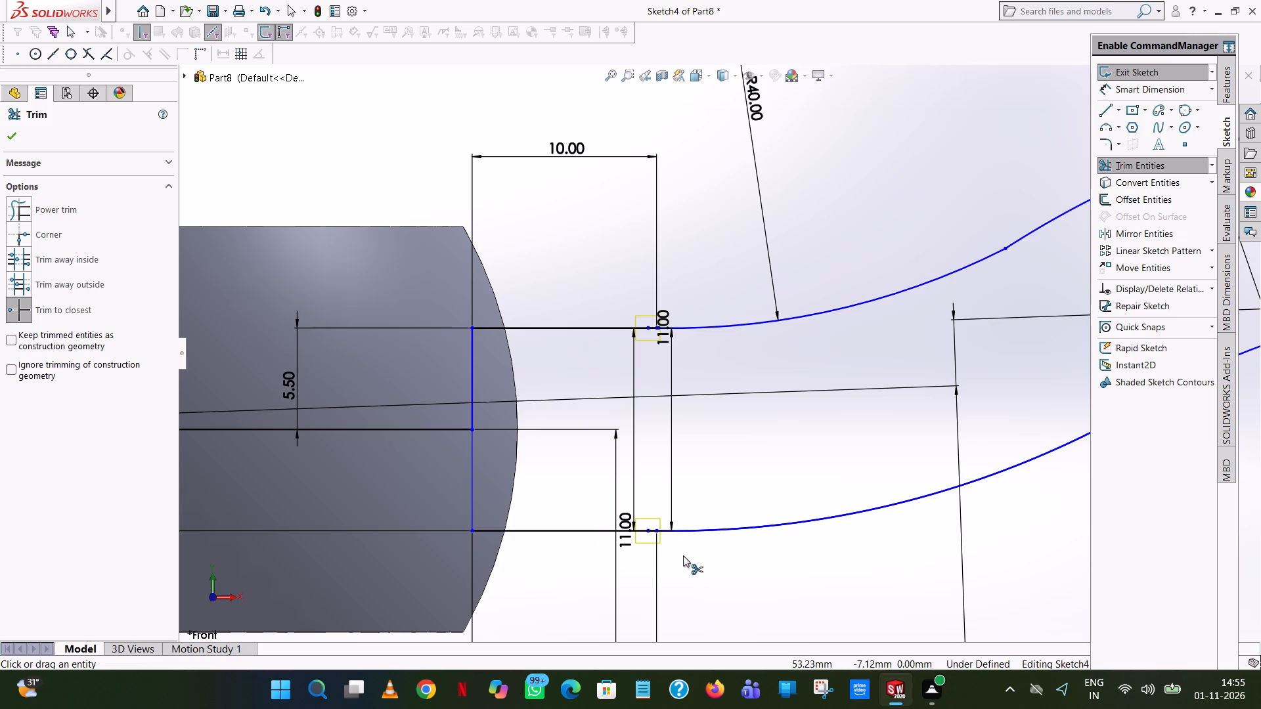
scroll(653, 534, "down", 8)
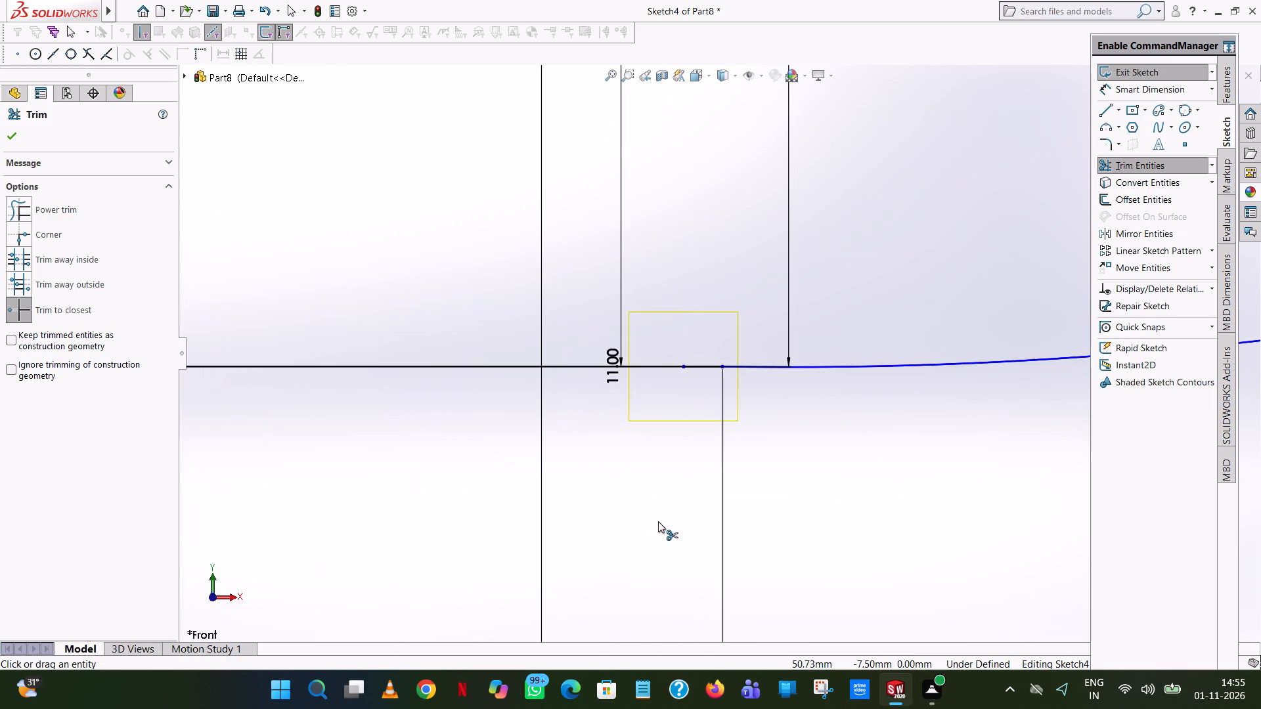
scroll(717, 376, "down", 9)
scroll(717, 311, "down", 3)
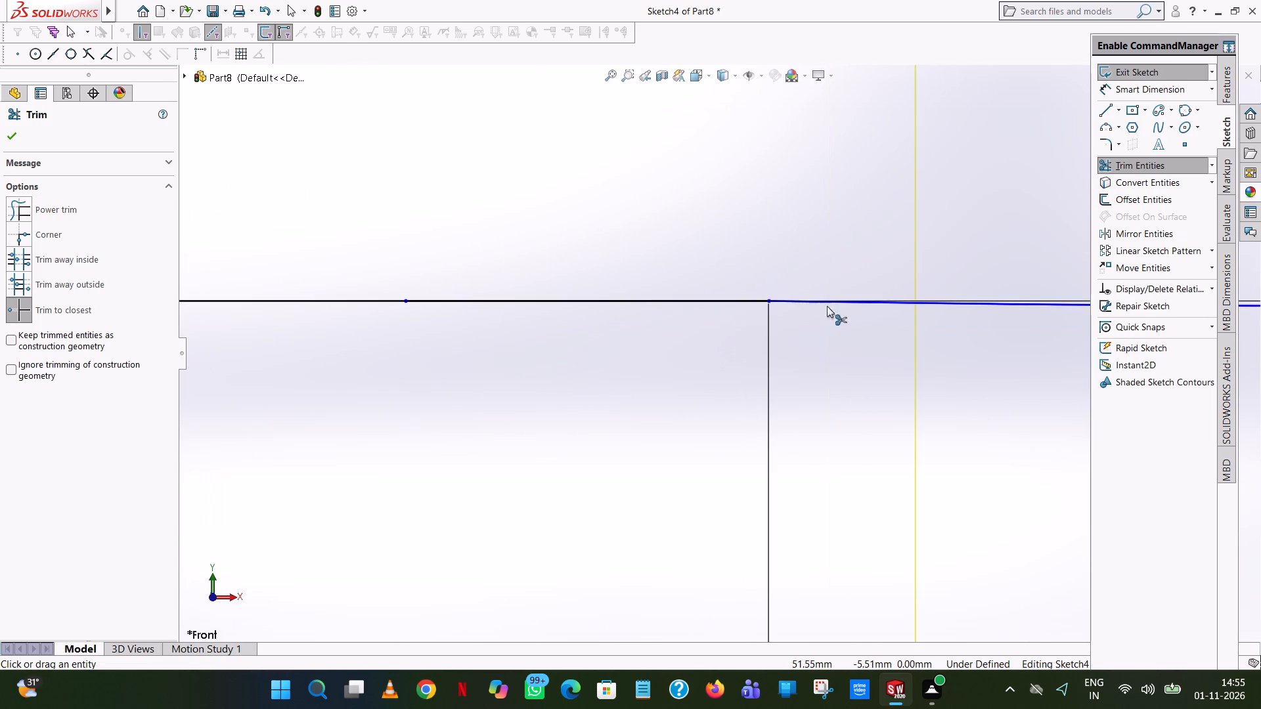
scroll(949, 308, "down", 3)
scroll(967, 311, "up", 15)
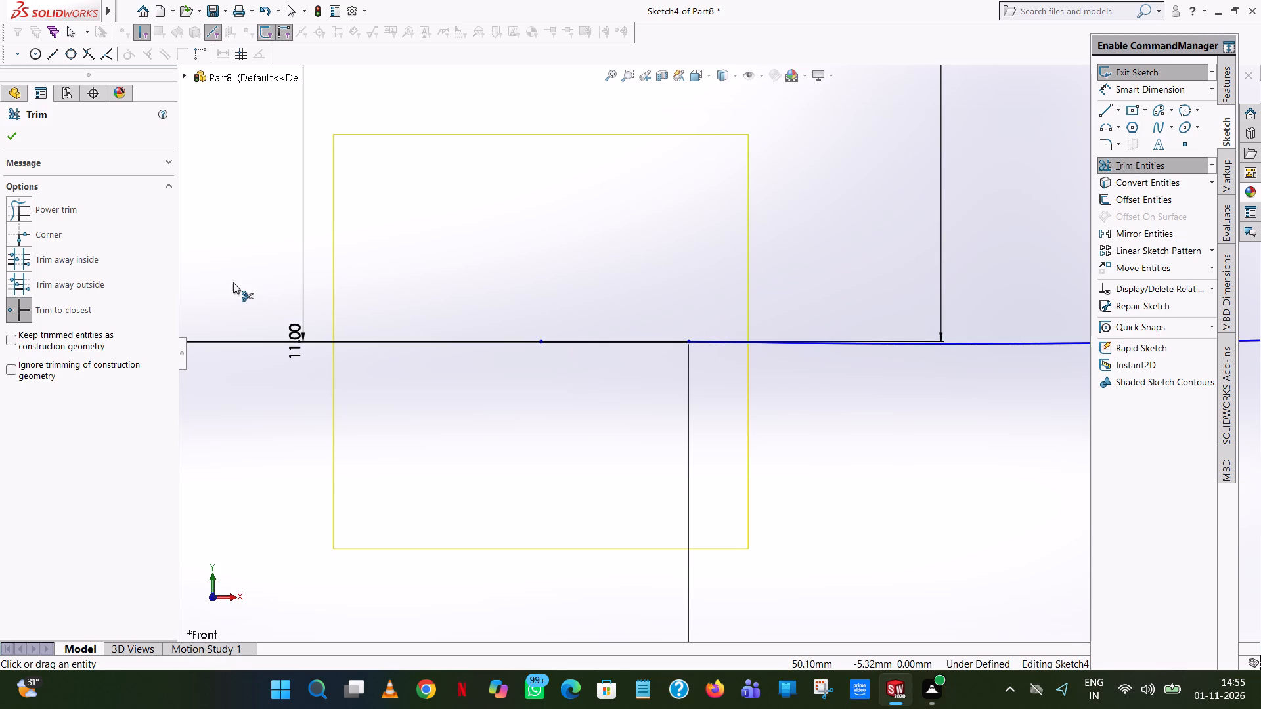
scroll(20, 133, "up", 1)
left_click(20, 133)
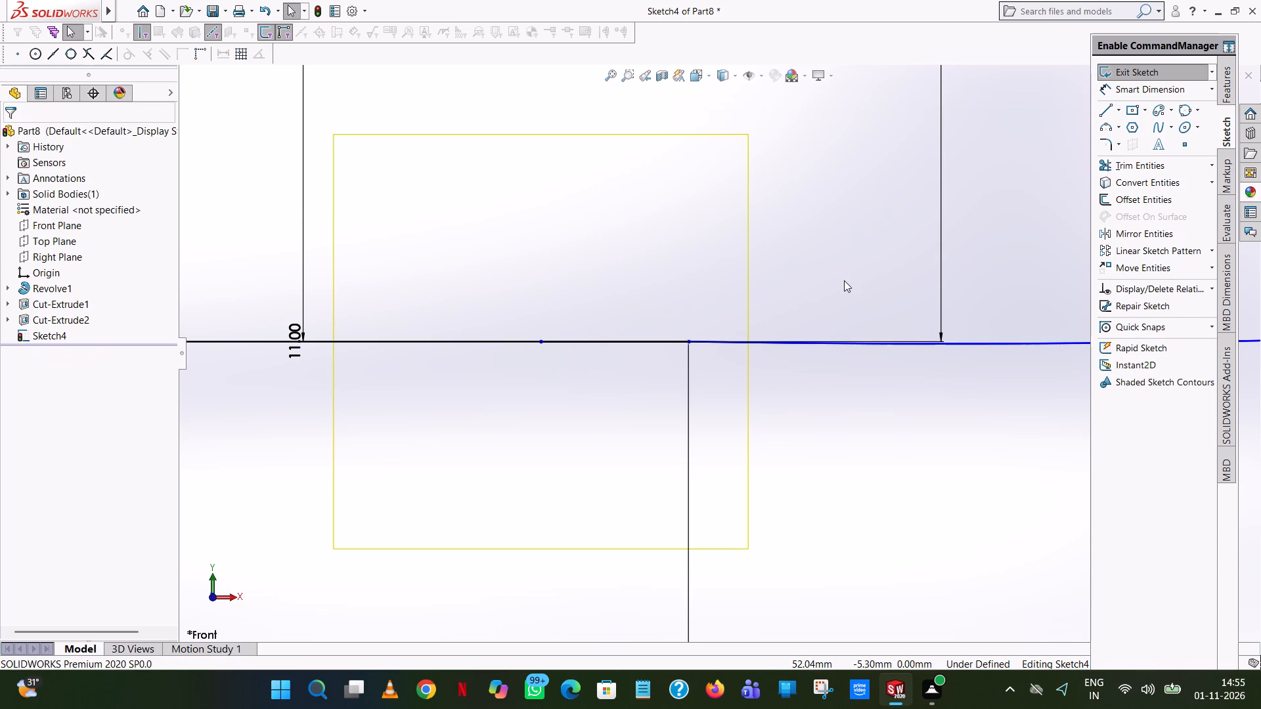
Move the right-hand 11.00 mm height dimension at the handle's neck down, clear below the profile.
scroll(845, 280, "up", 20)
scroll(839, 274, "up", 5)
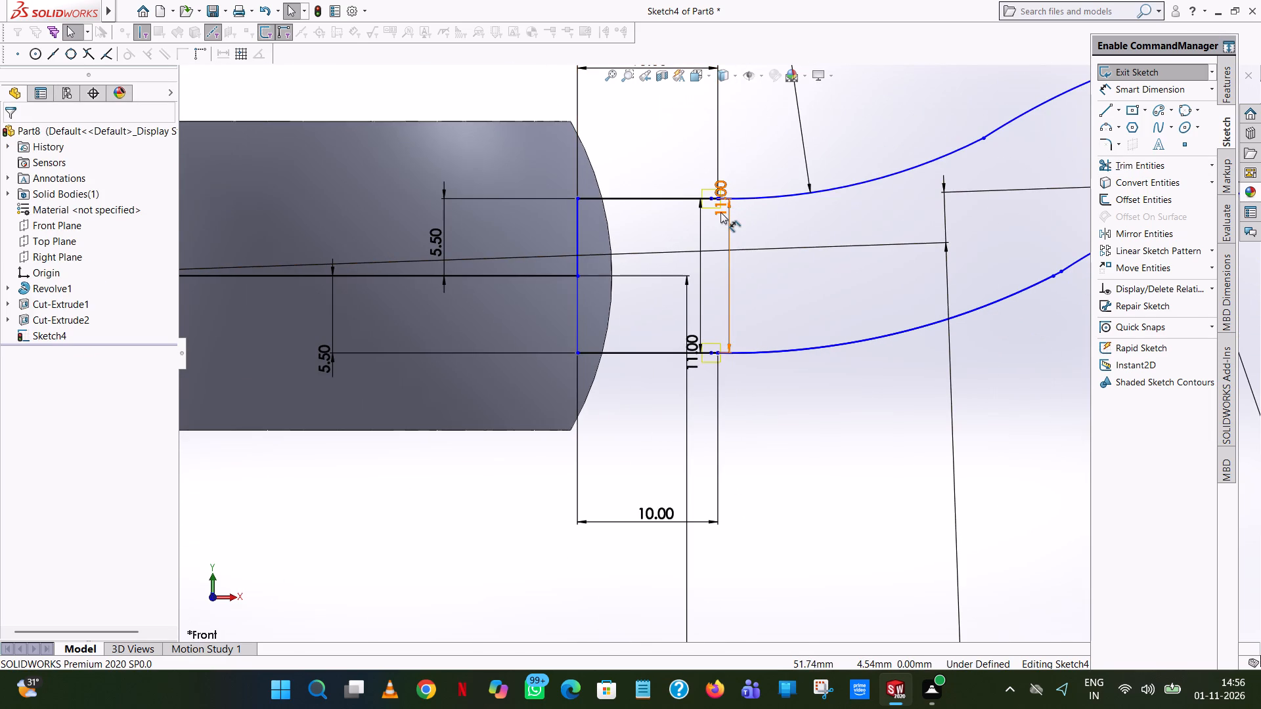
left_click_drag(723, 211, 730, 517)
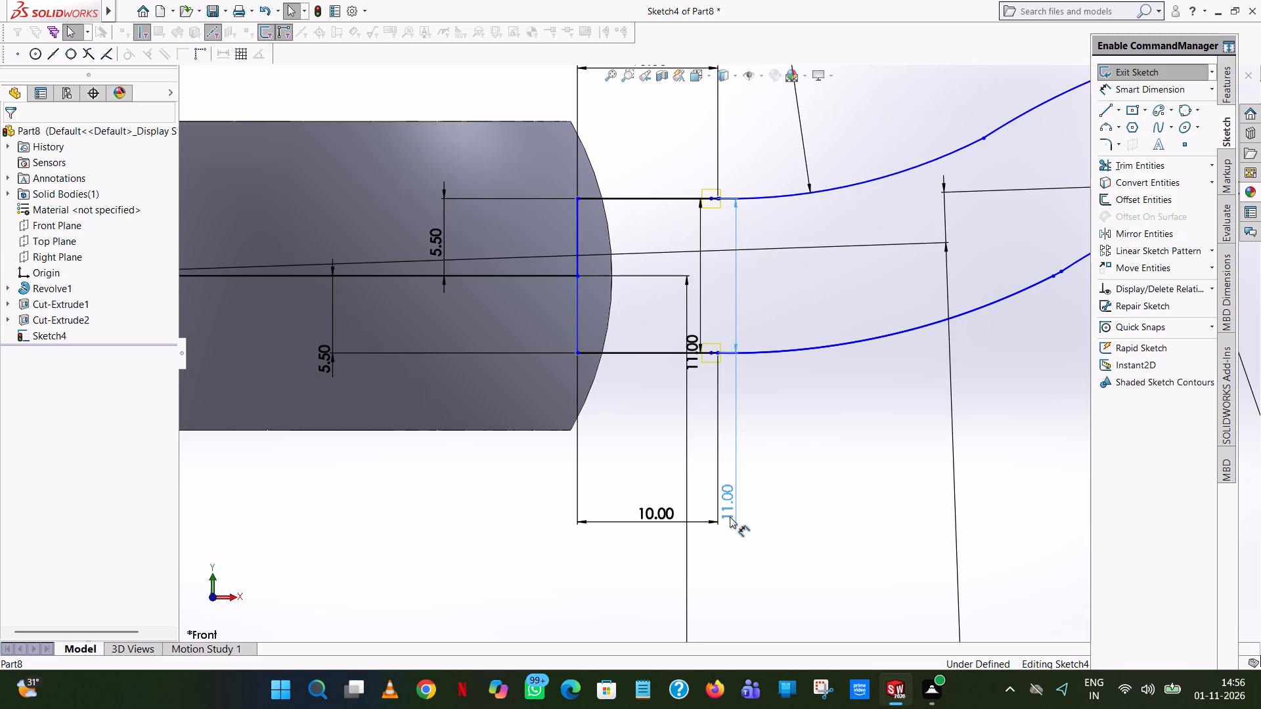
left_click_drag(730, 517, 736, 543)
left_click(830, 468)
Examine the end points where the neck's lower and upper straight lines meet the handle's first arcs.
scroll(739, 339, "down", 9)
scroll(650, 395, "down", 13)
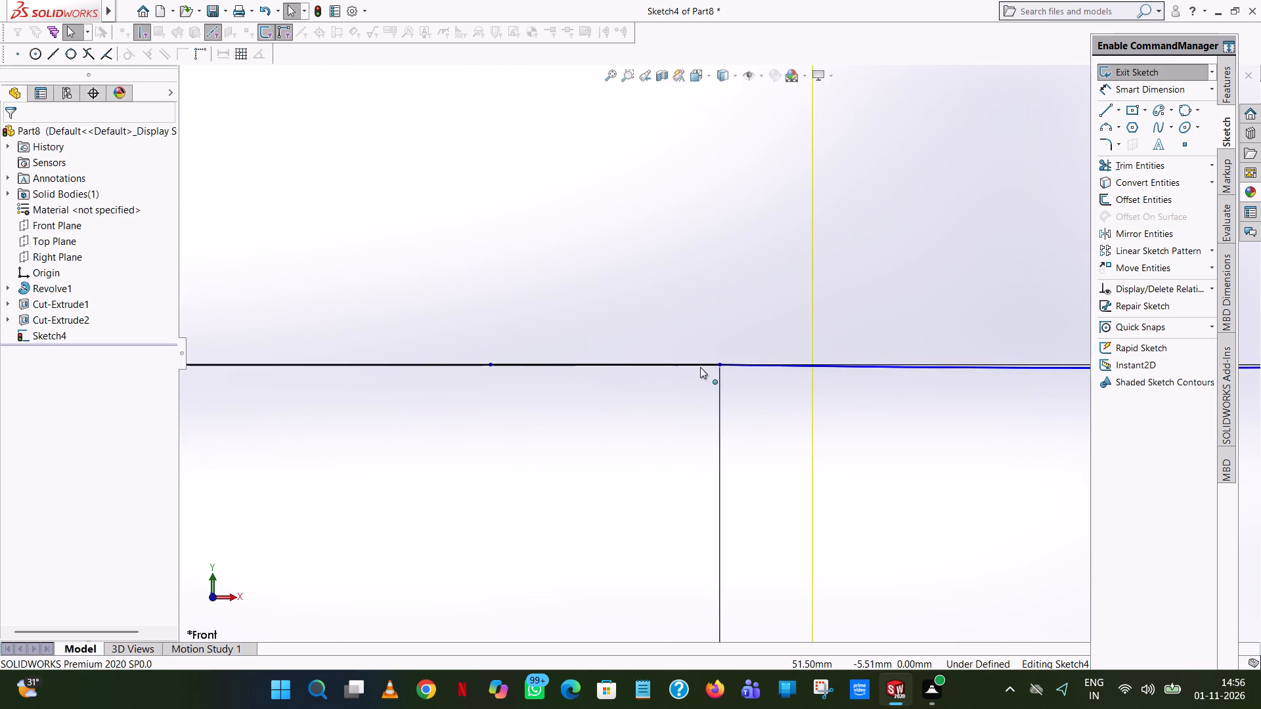
scroll(703, 366, "down", 4)
scroll(800, 360, "down", 2)
scroll(801, 361, "up", 4)
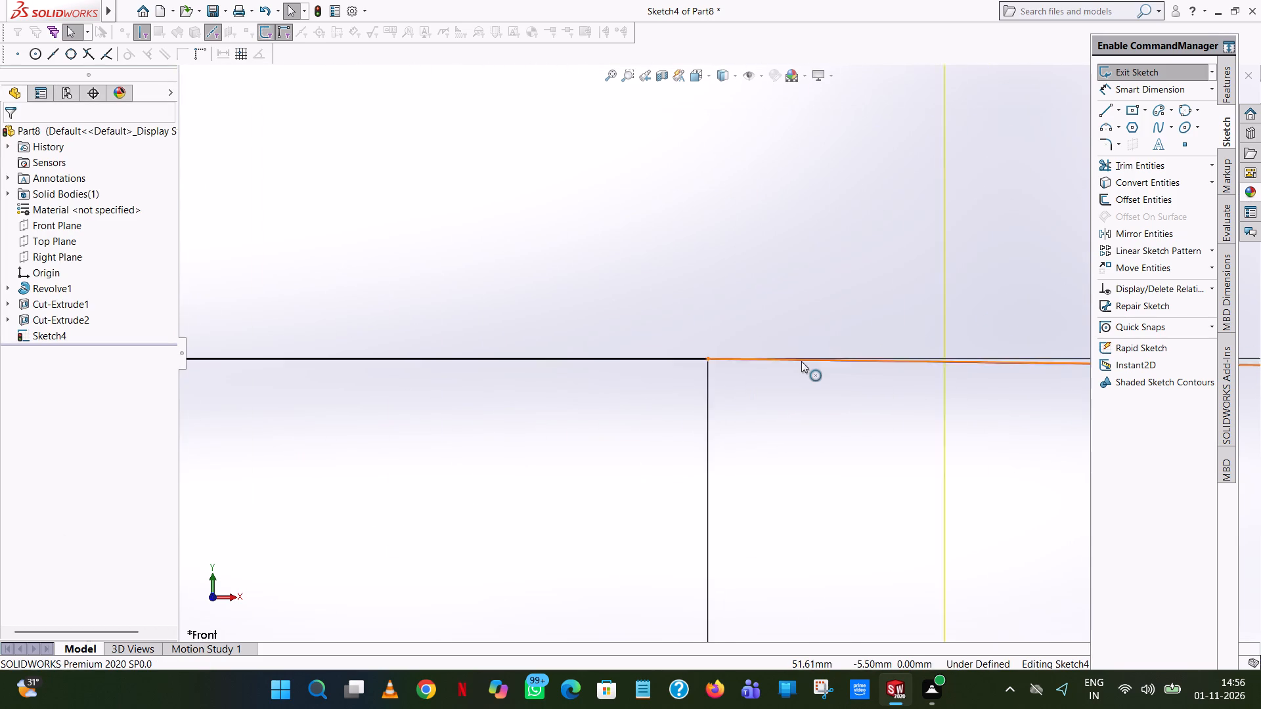
scroll(801, 361, "up", 16)
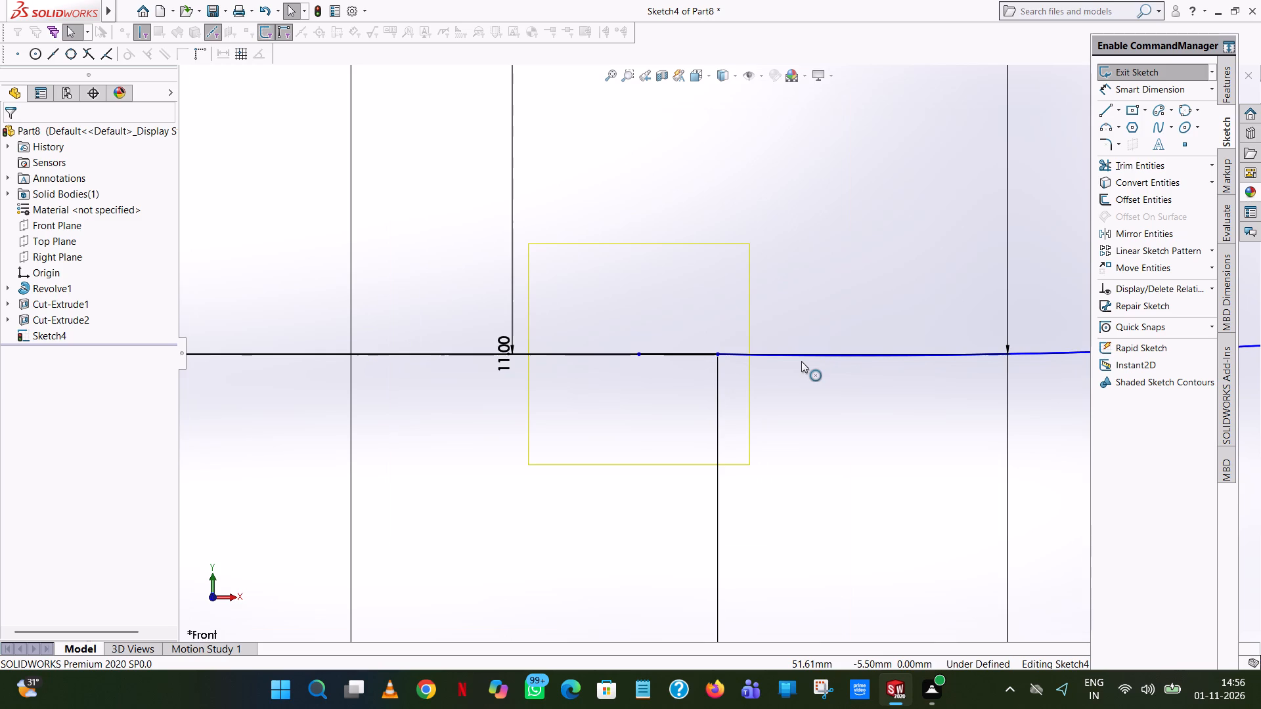
scroll(804, 358, "up", 10)
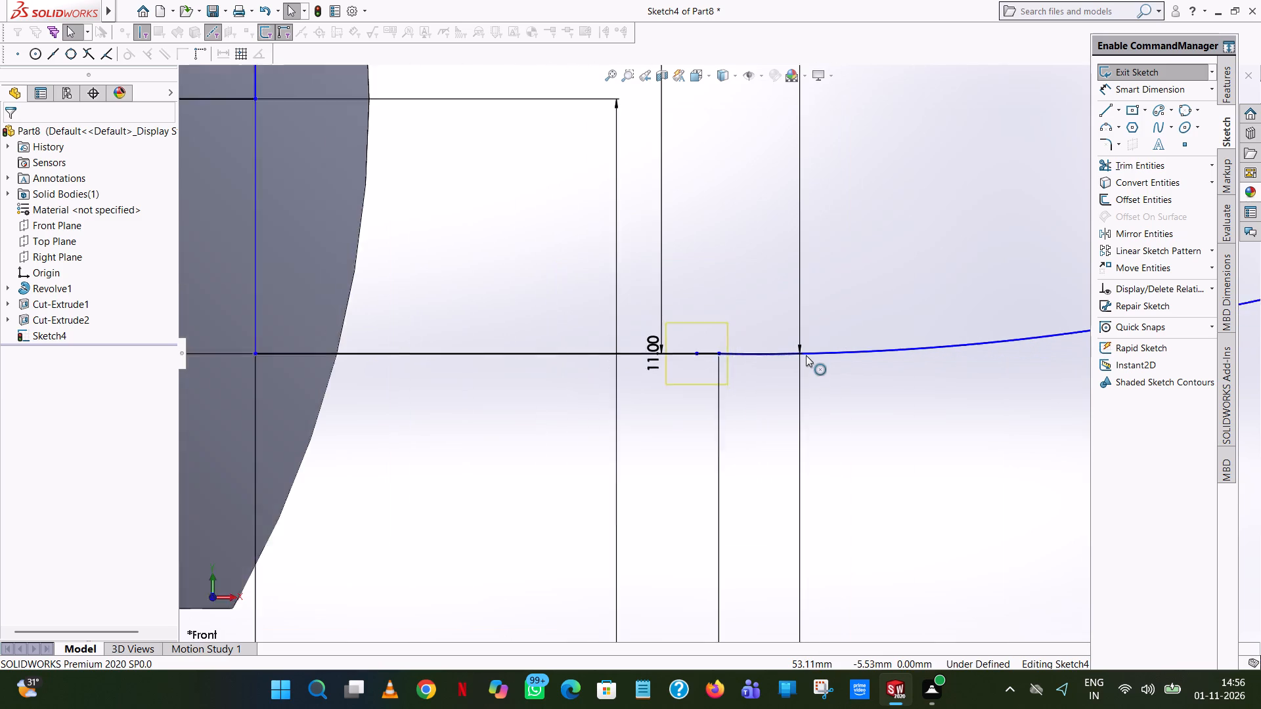
scroll(806, 355, "up", 15)
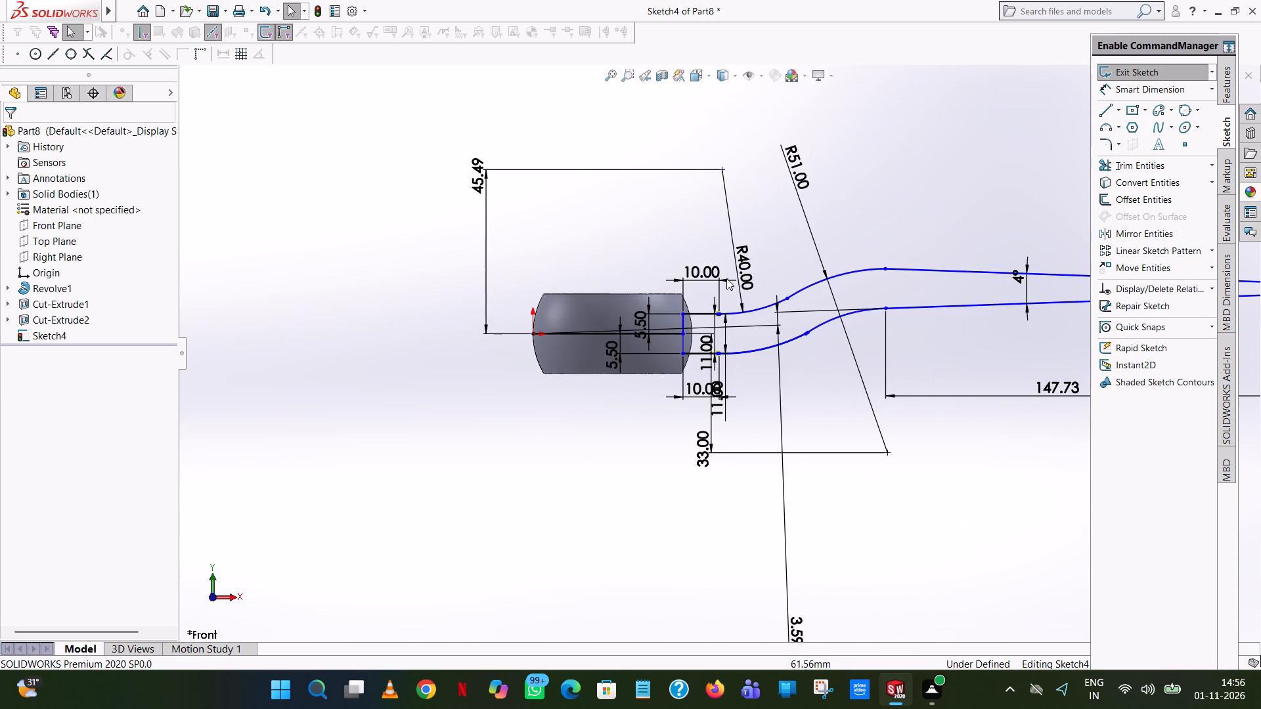
scroll(711, 293, "down", 9)
scroll(730, 395, "down", 8)
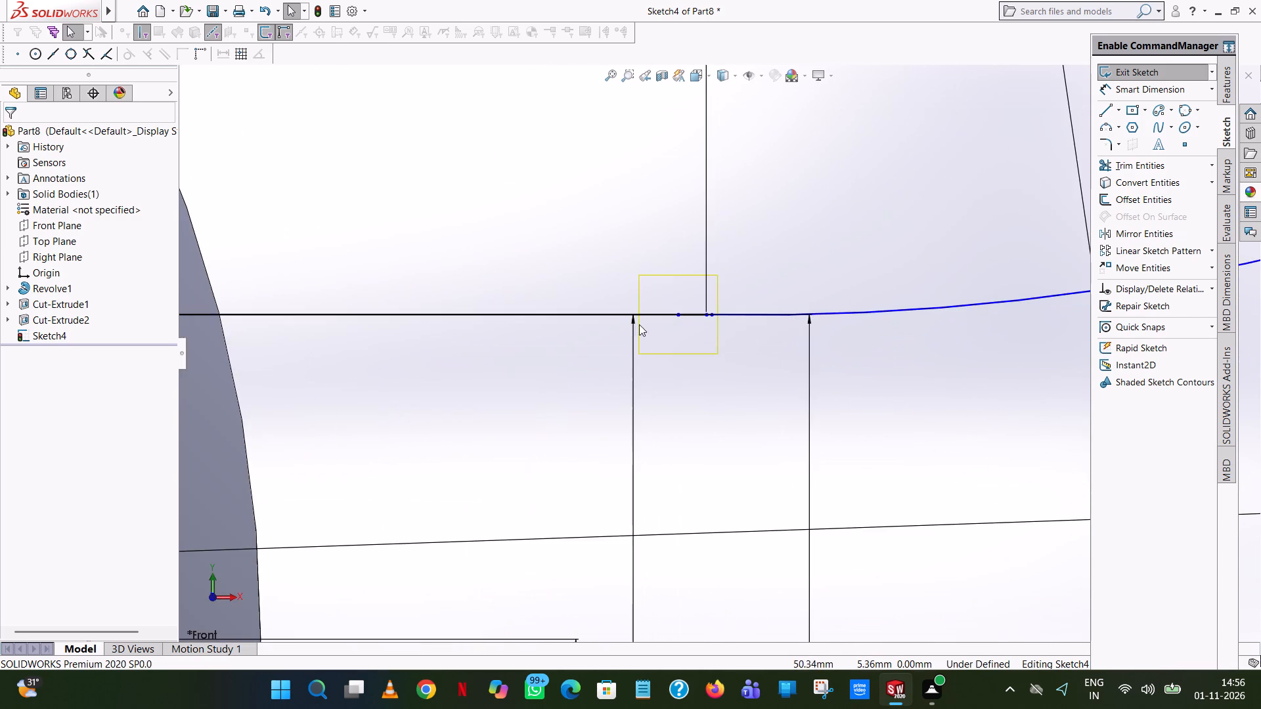
scroll(706, 320, "down", 14)
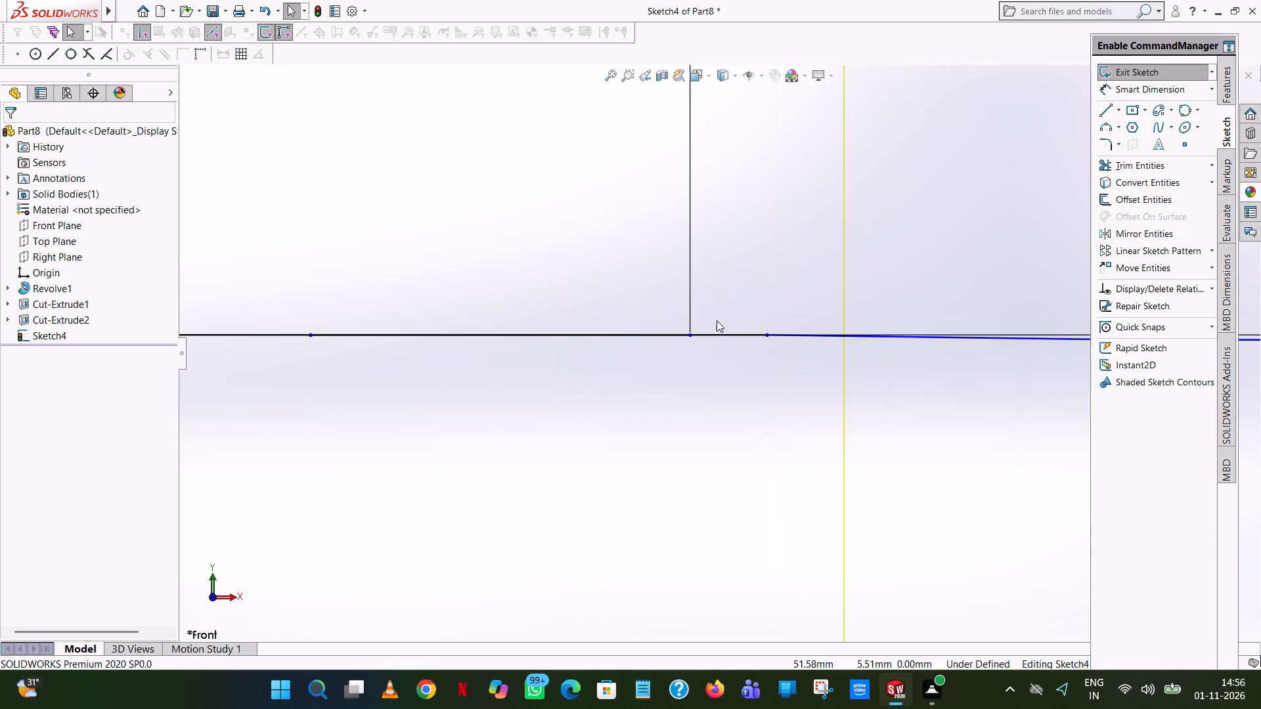
scroll(717, 320, "down", 3)
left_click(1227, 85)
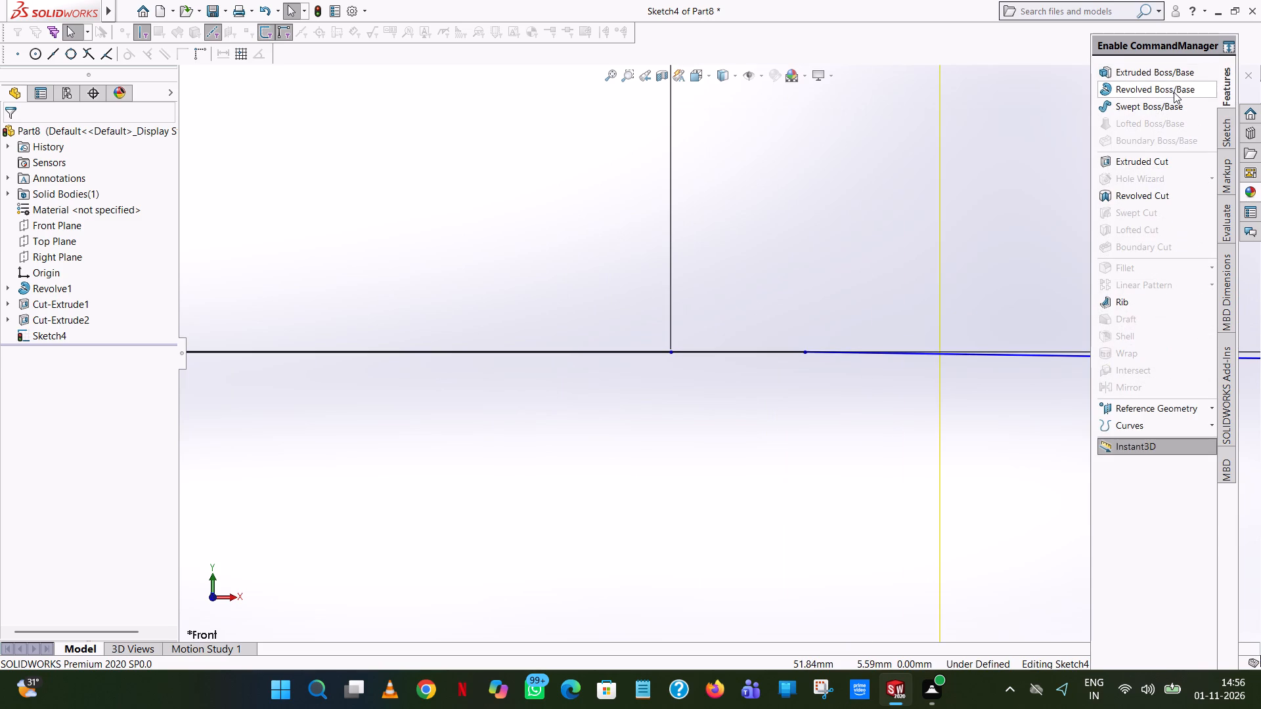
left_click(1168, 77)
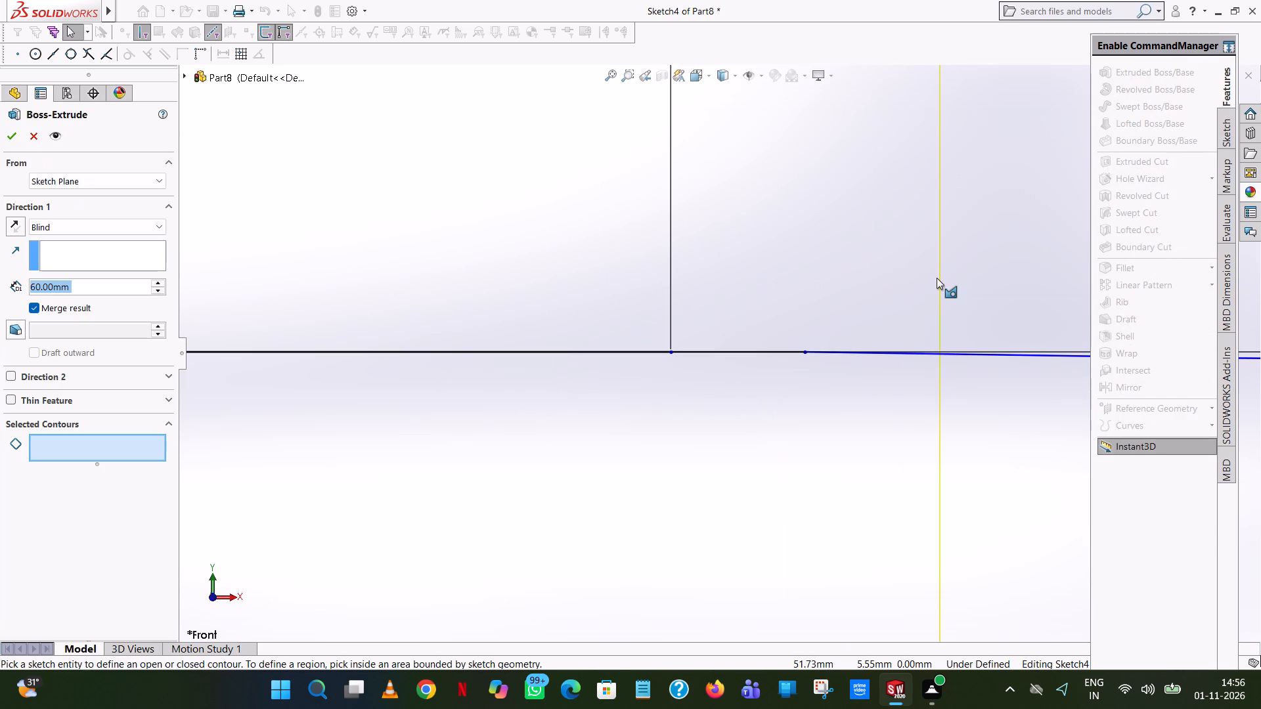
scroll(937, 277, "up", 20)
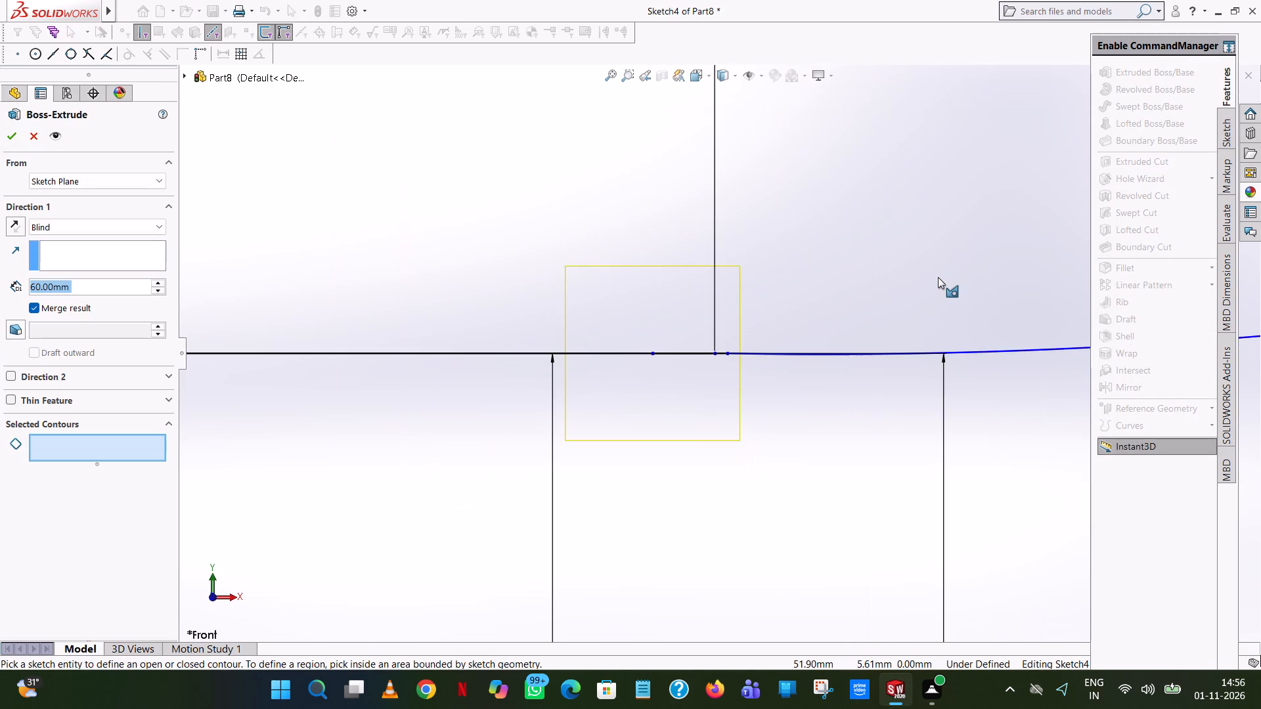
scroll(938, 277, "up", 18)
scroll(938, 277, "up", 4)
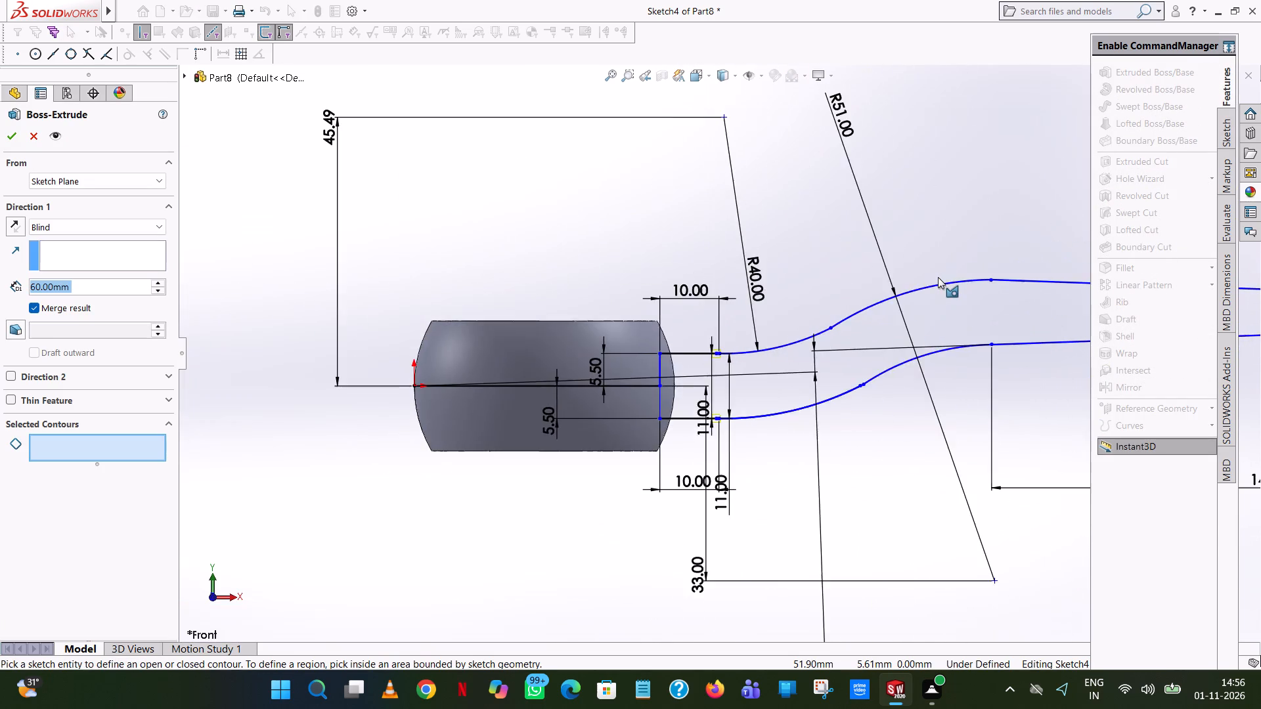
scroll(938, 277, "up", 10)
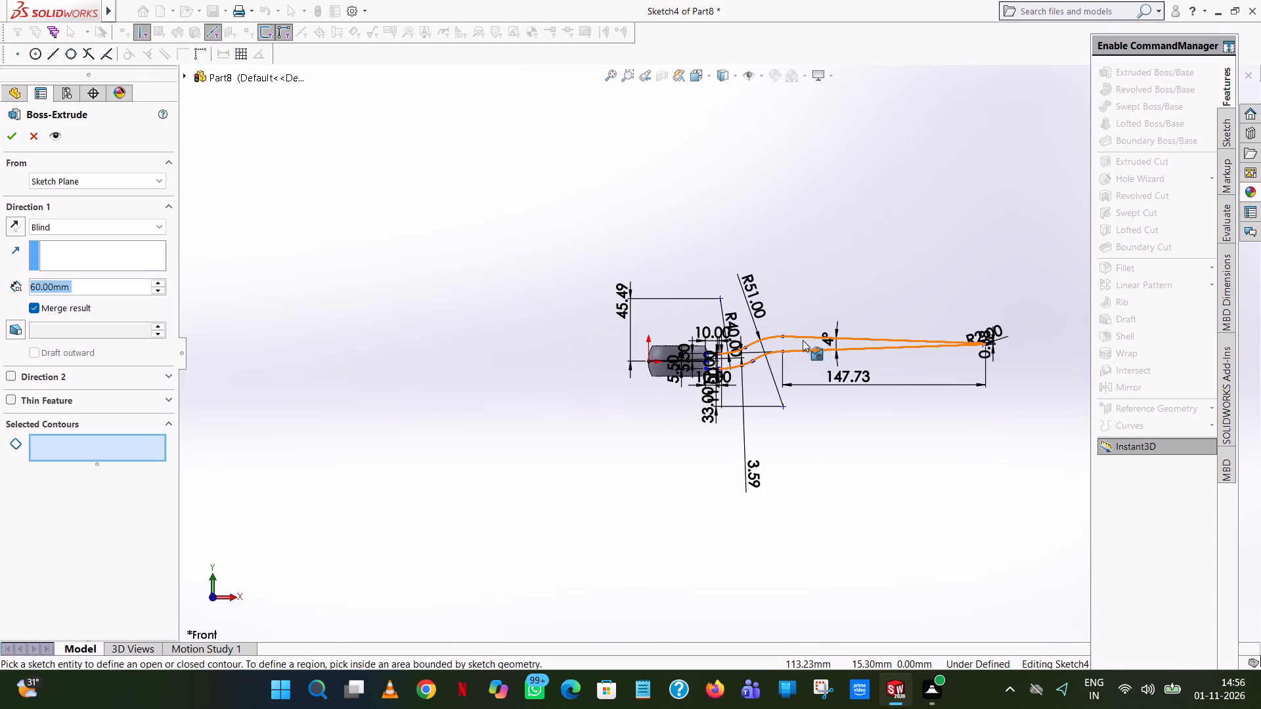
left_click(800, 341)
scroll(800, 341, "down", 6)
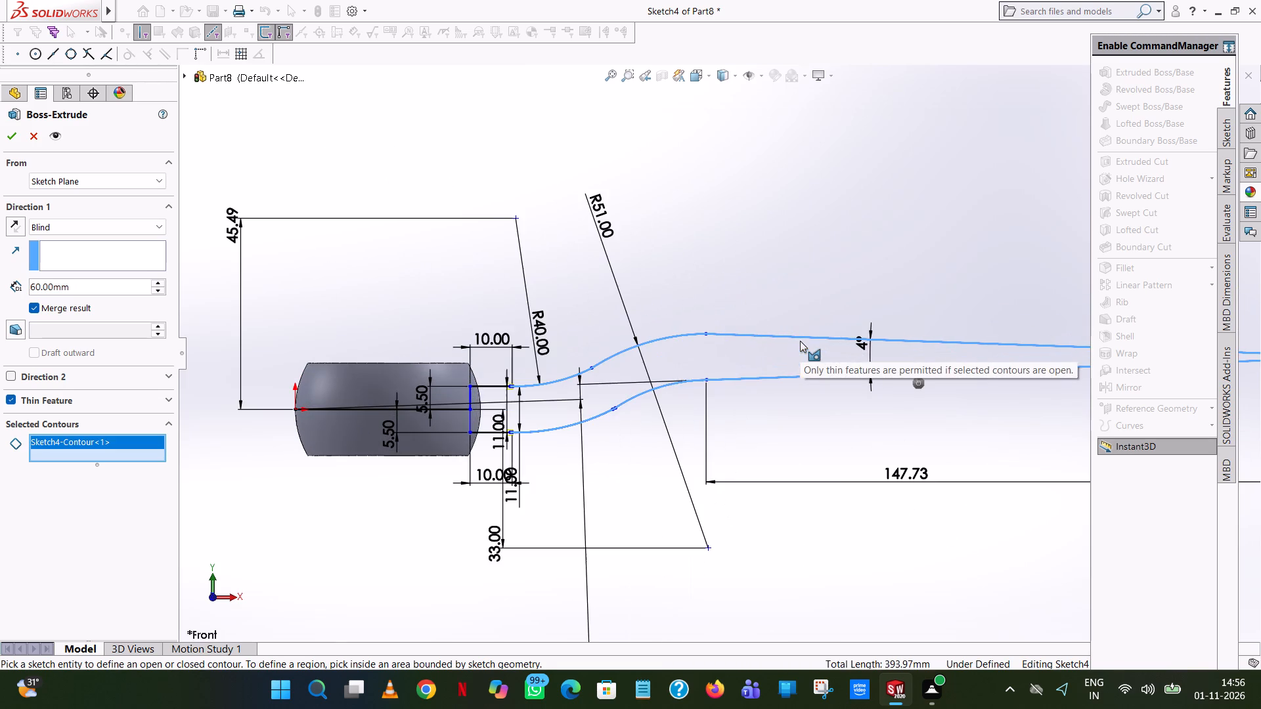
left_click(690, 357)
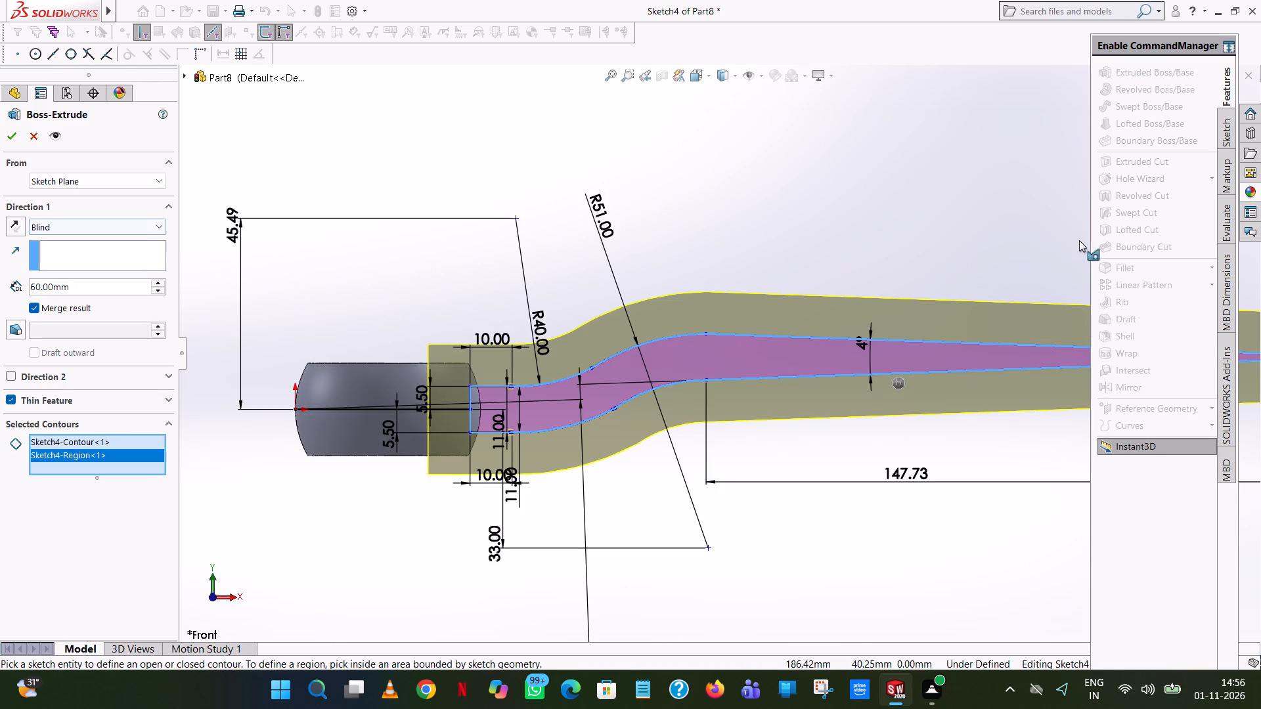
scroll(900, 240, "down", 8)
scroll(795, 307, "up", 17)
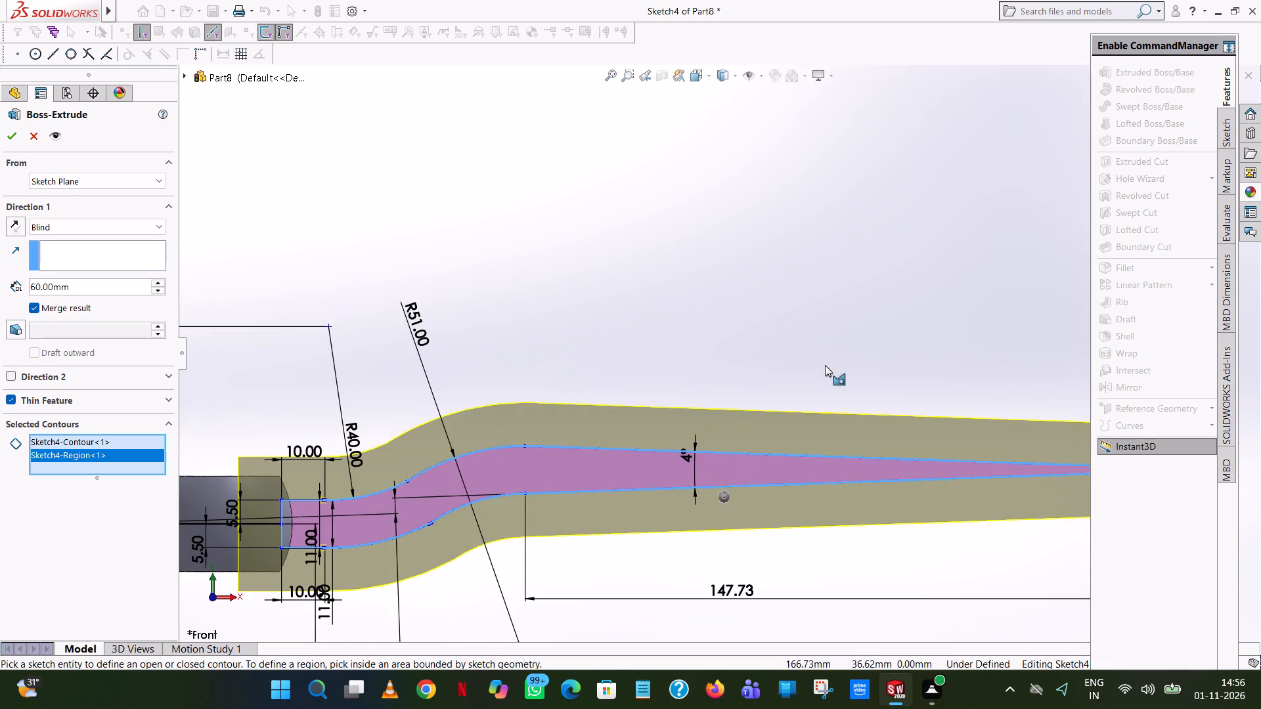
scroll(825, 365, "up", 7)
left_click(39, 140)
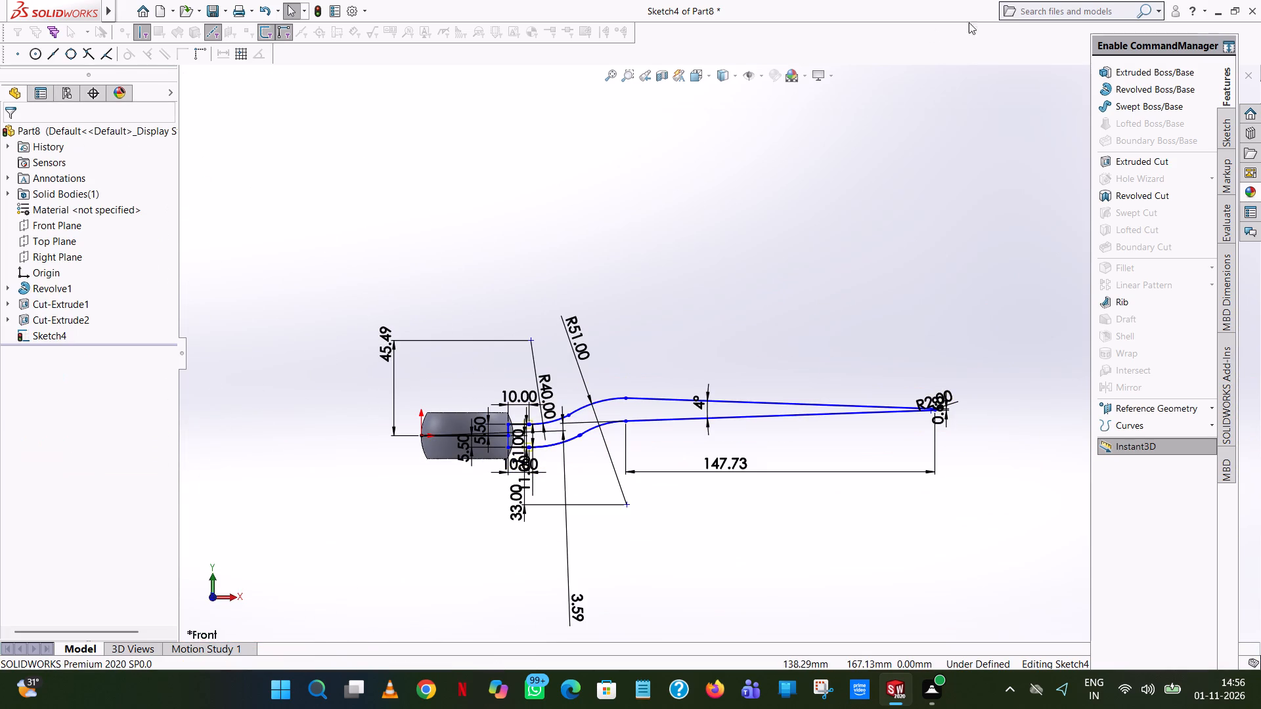
Extrude the closed handle profile region 20 mm with the Mid Plane end condition, merged with the hub.
left_click(1147, 78)
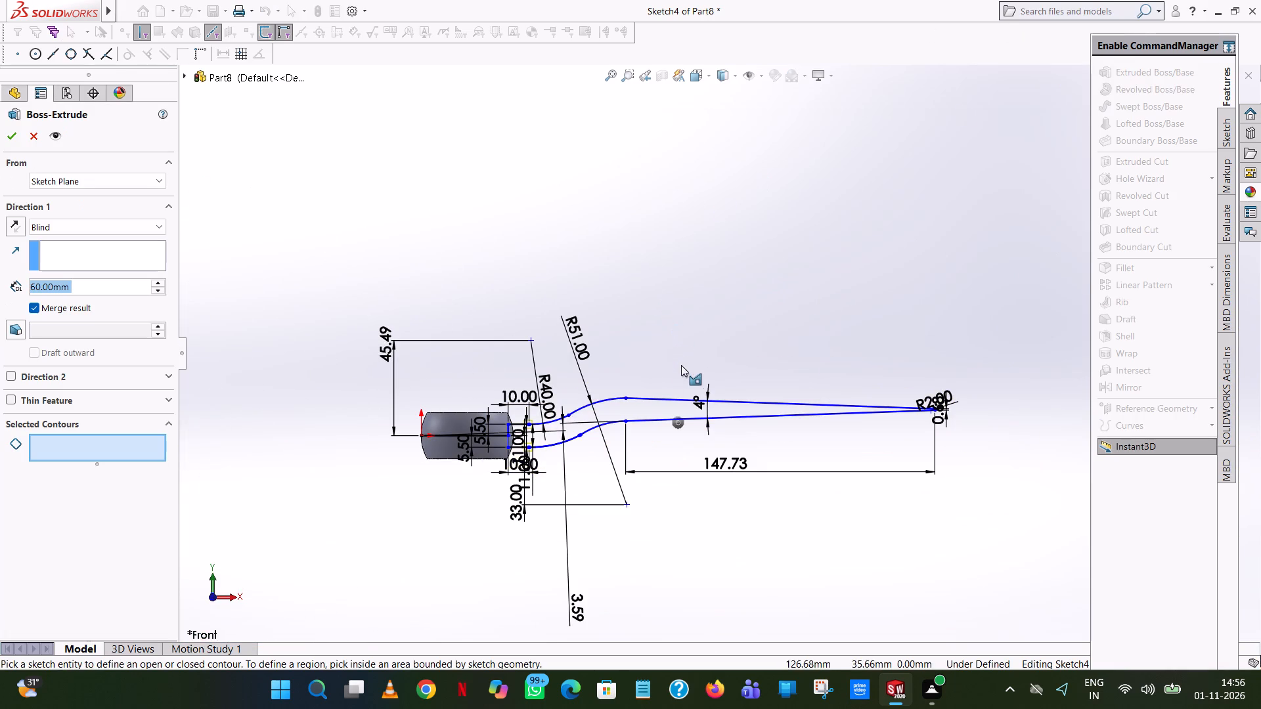
left_click(634, 404)
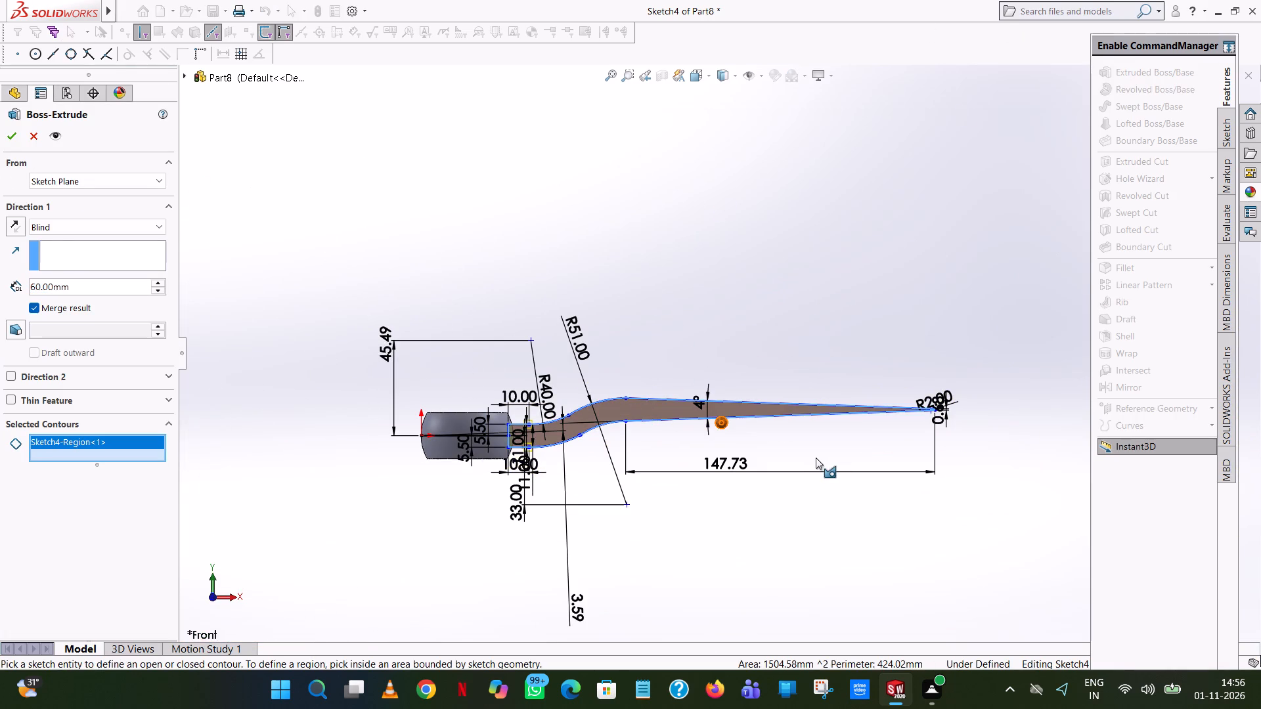
middle_click_drag(816, 458, 830, 487)
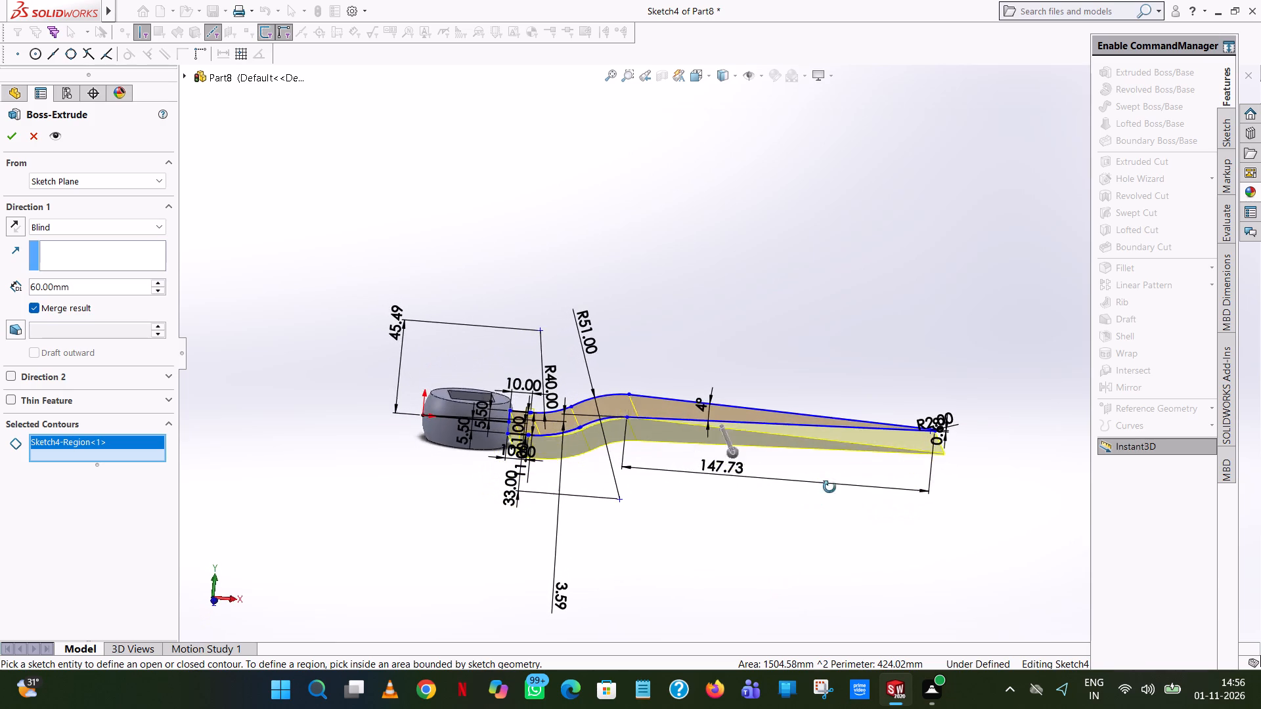
middle_click_drag(830, 487, 835, 476)
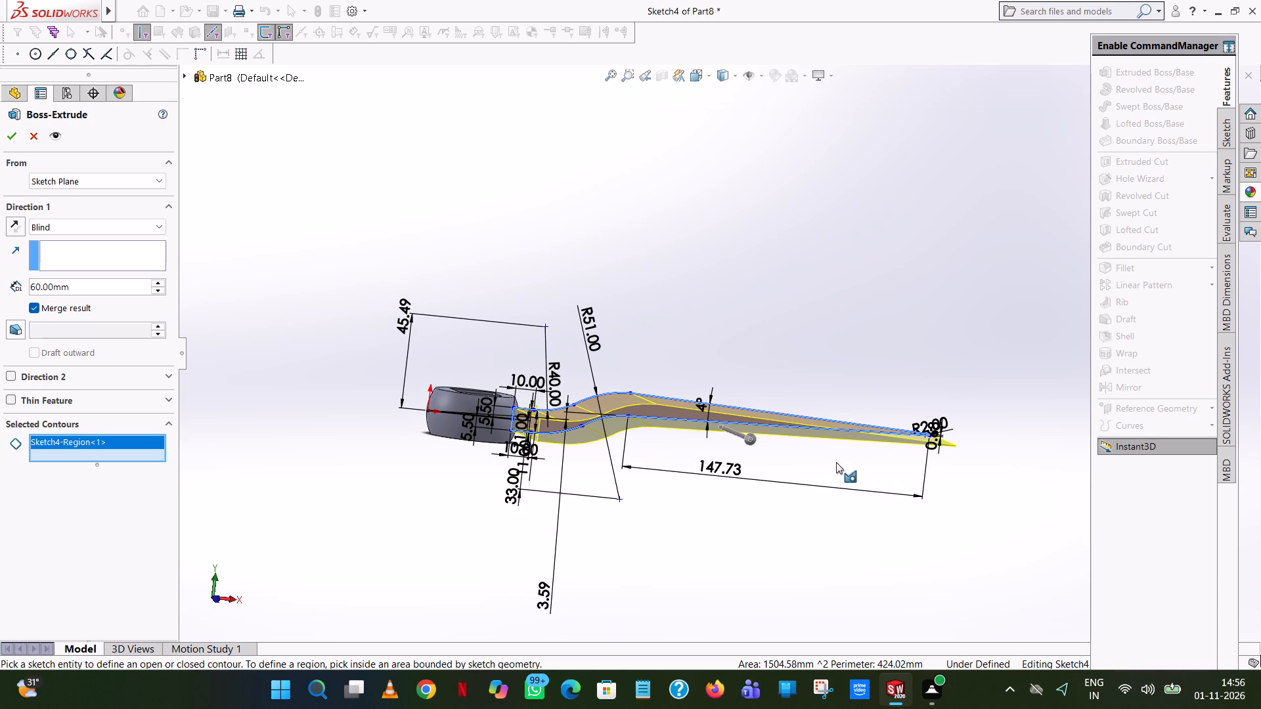
left_click(79, 232)
left_click(80, 307)
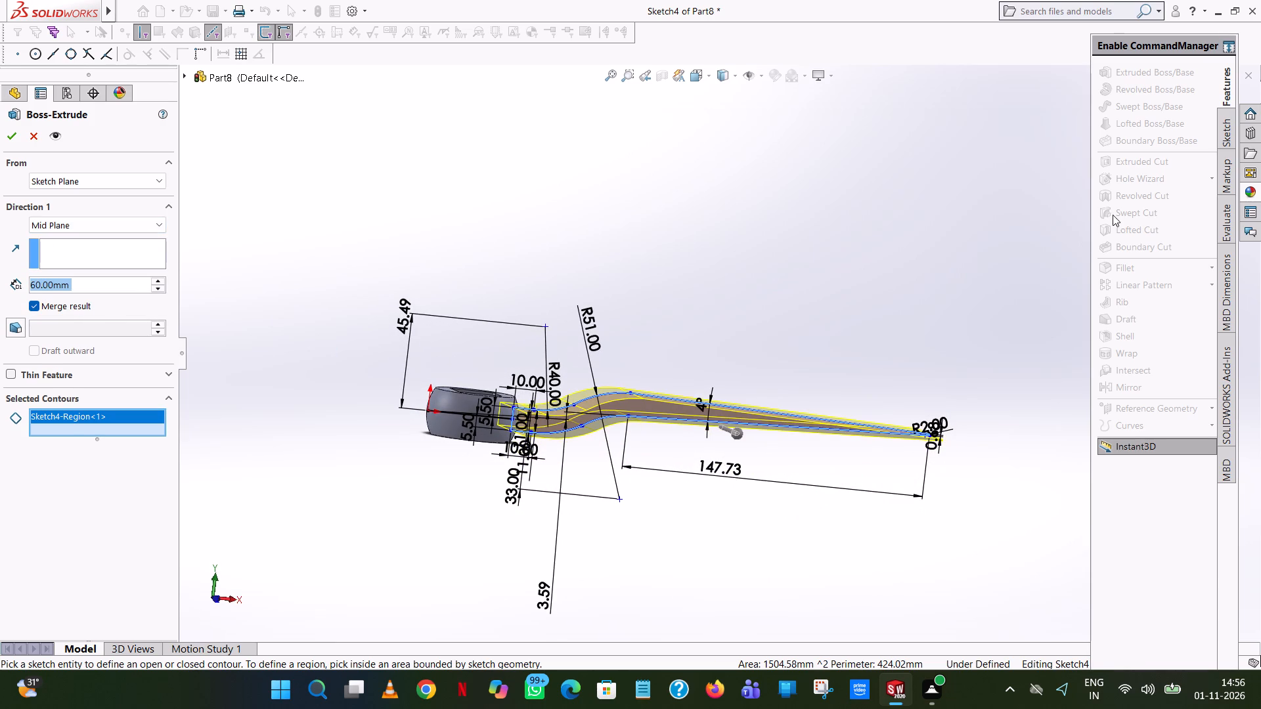
middle_click_drag(741, 309, 738, 523)
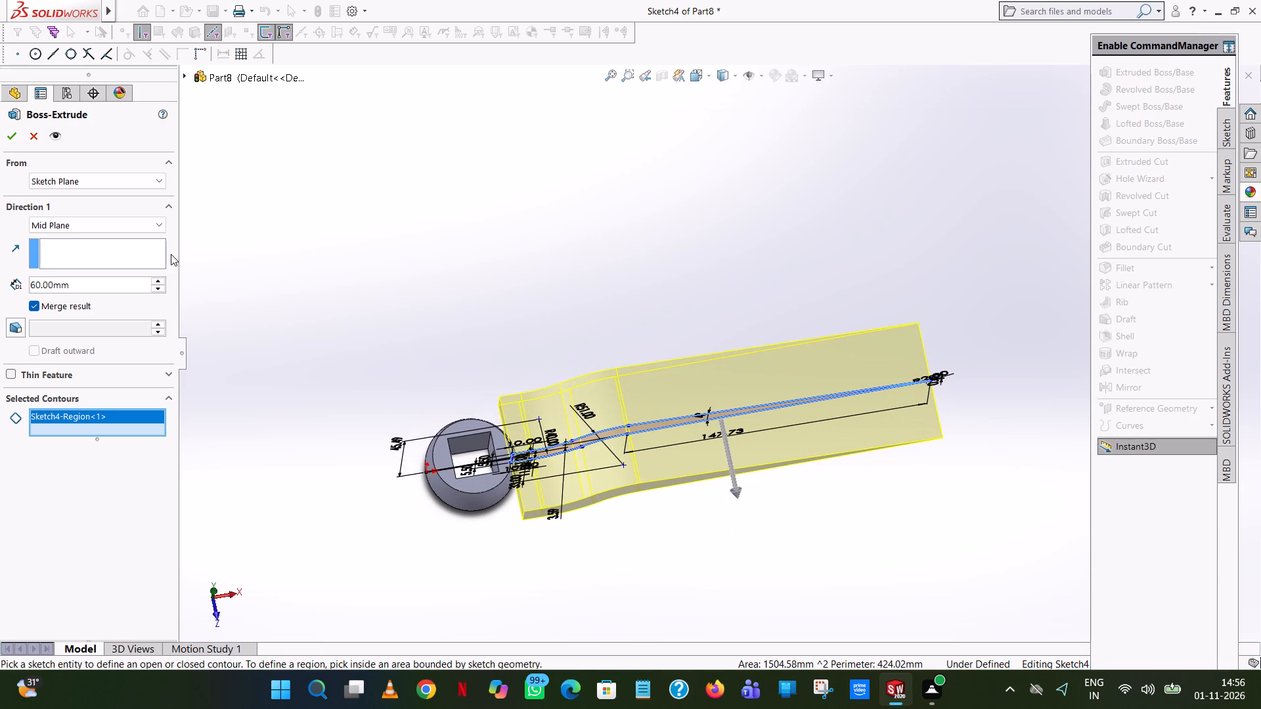
triple_click(154, 291)
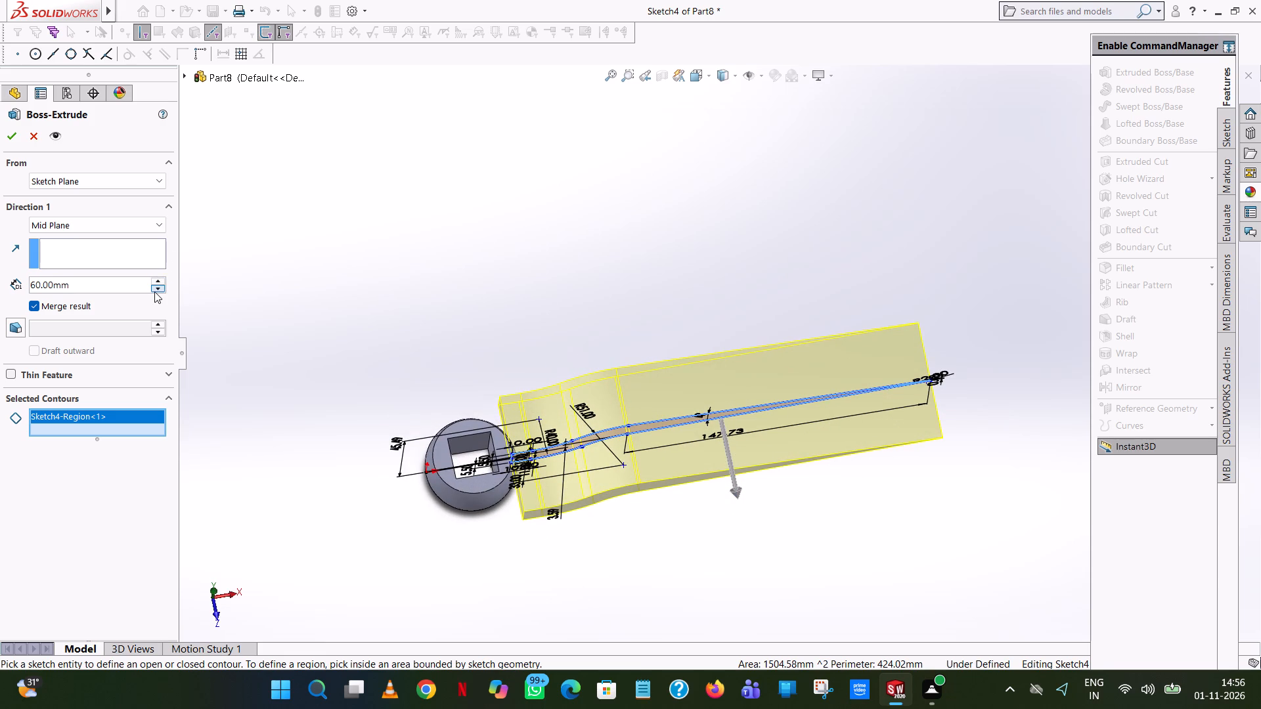
left_click(153, 285)
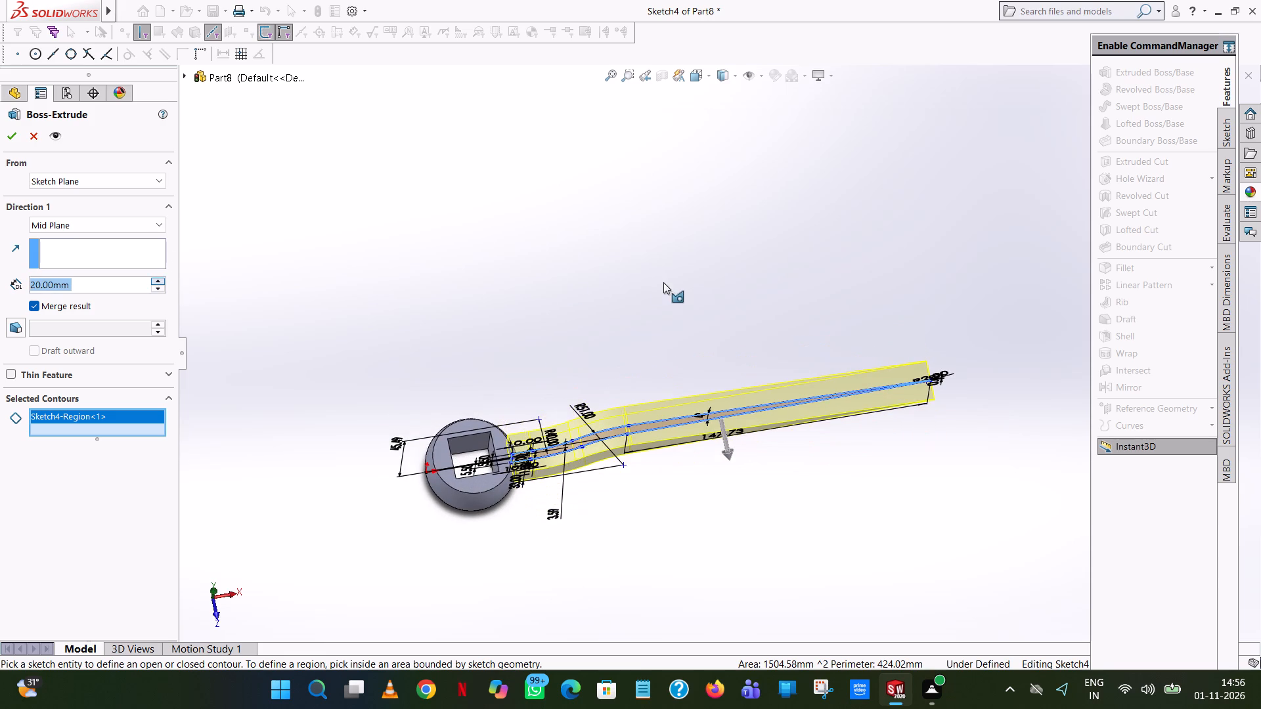
middle_click_drag(675, 291, 666, 350)
scroll(565, 434, "down", 9)
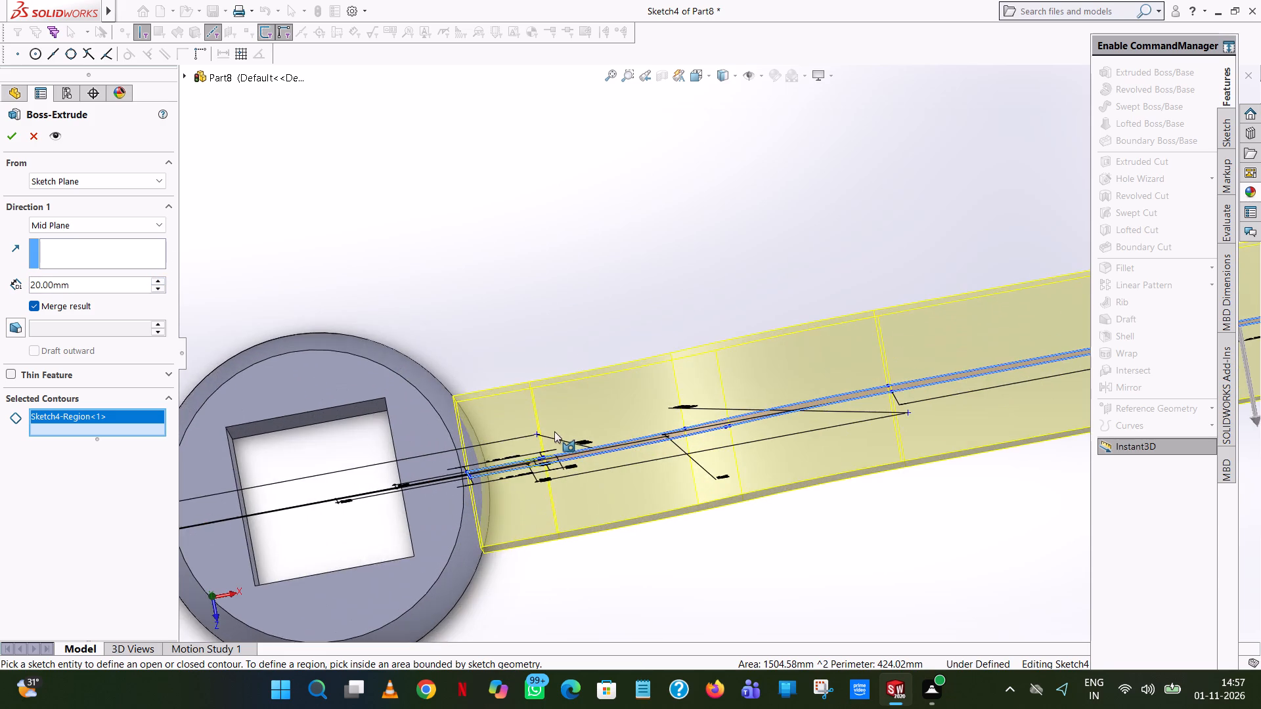
scroll(554, 431, "down", 9)
scroll(426, 284, "up", 5)
middle_click_drag(430, 288, 441, 297)
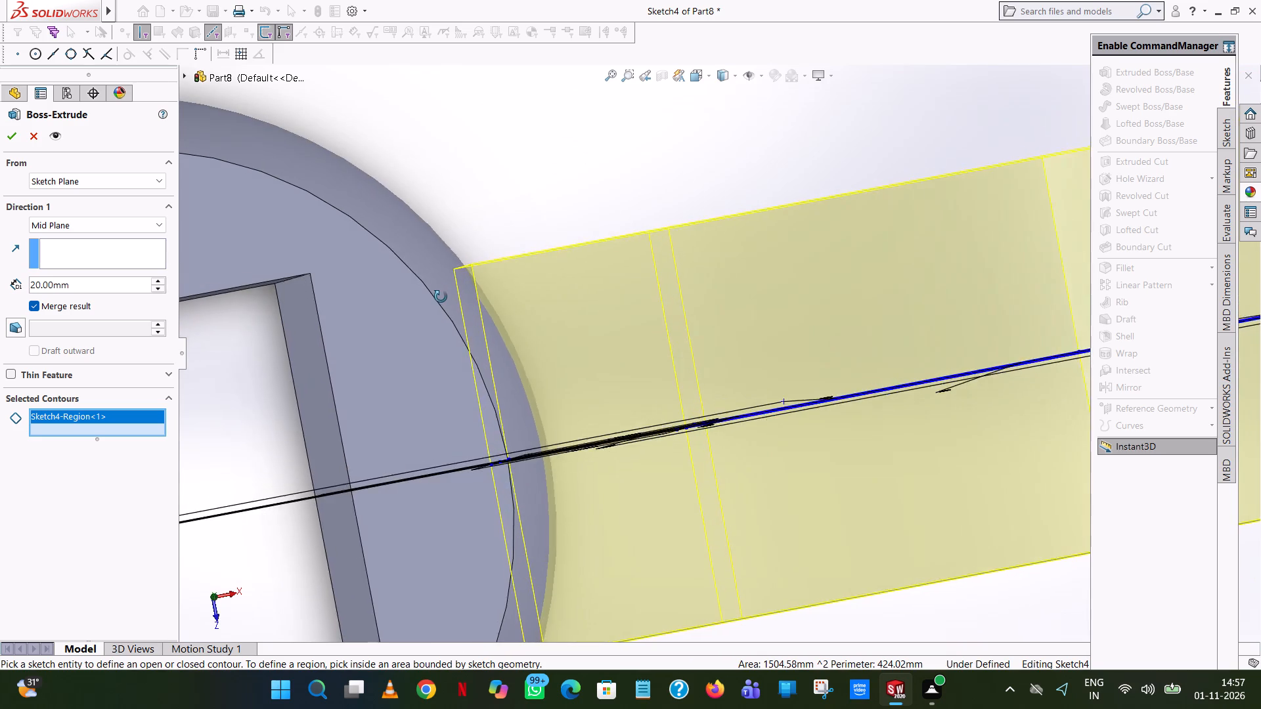
middle_click_drag(441, 297, 435, 311)
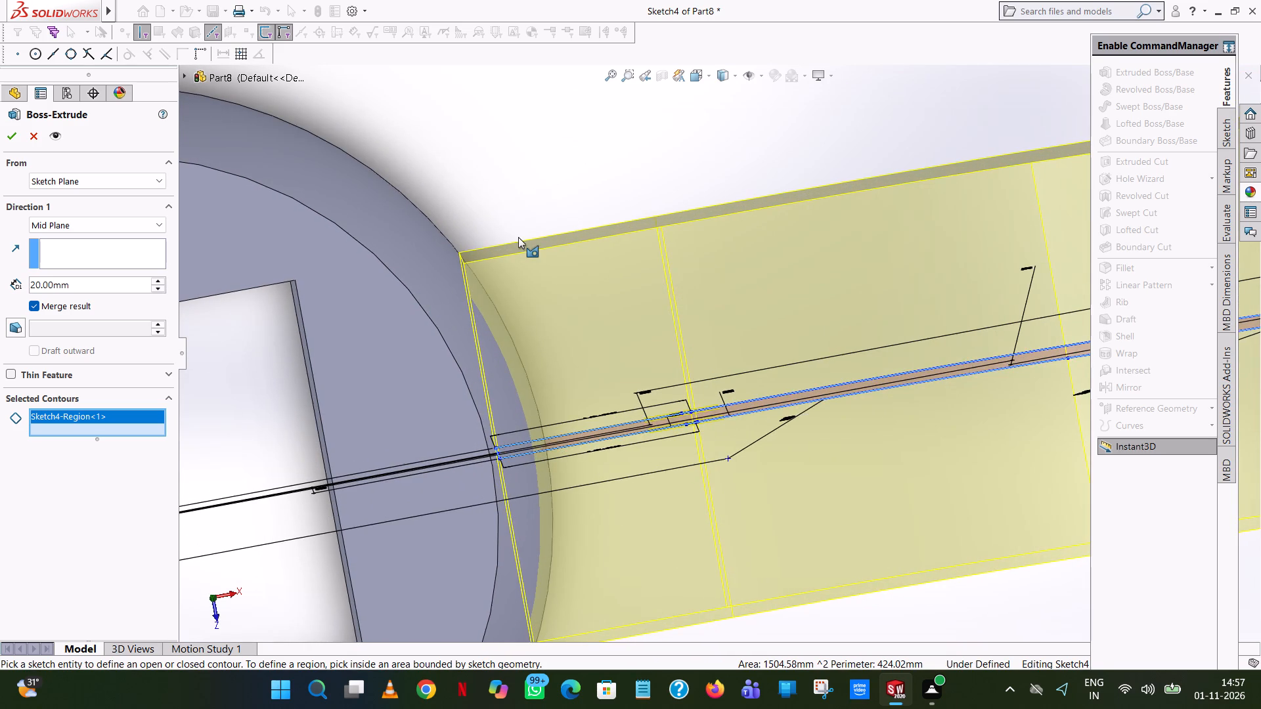
scroll(518, 239, "down", 6)
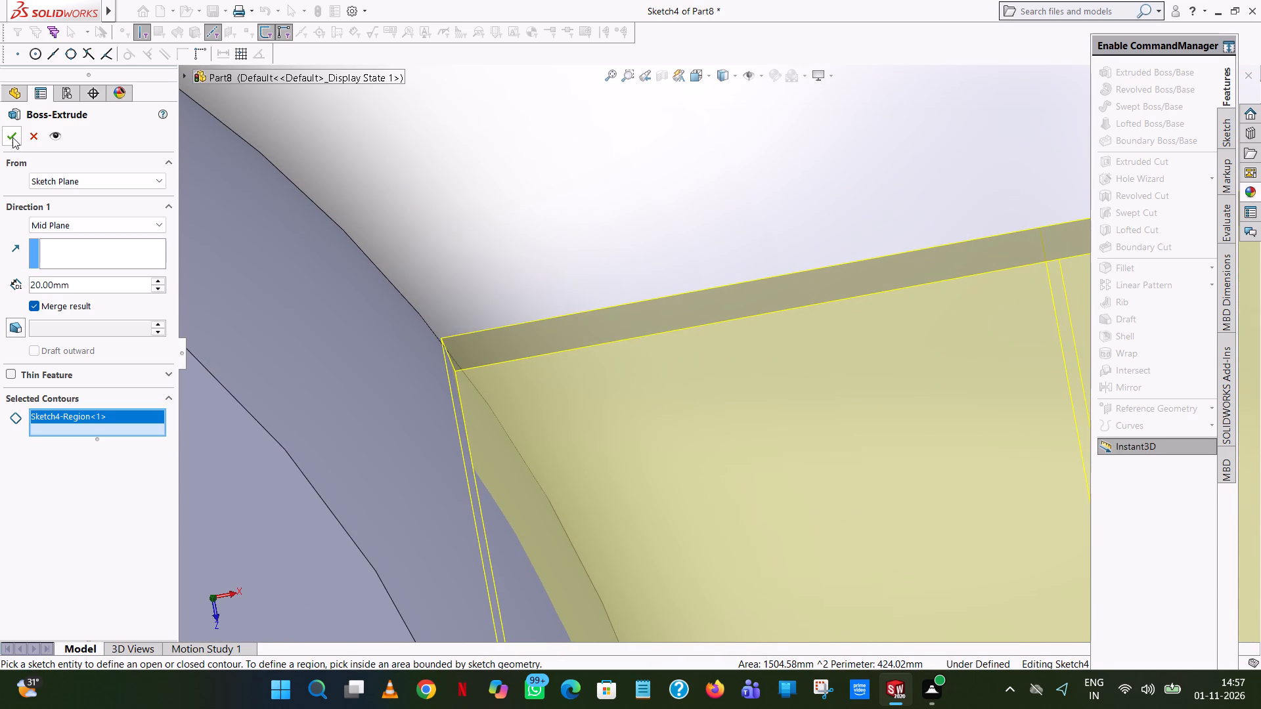
left_click(12, 137)
left_click(663, 236)
Examine the extruded handle from several angles, including its thin tip and the junction where its neck meets the rounded hub.
scroll(661, 236, "up", 5)
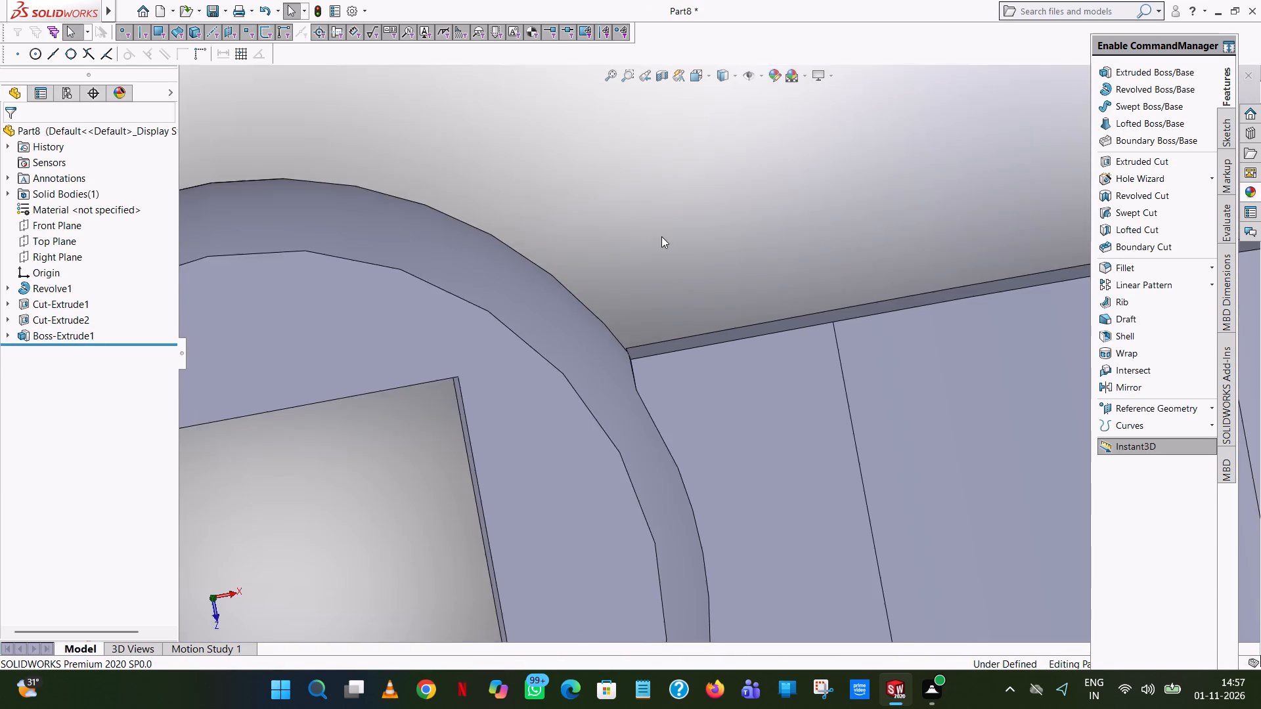
scroll(661, 236, "up", 16)
middle_click_drag(772, 343, 749, 134)
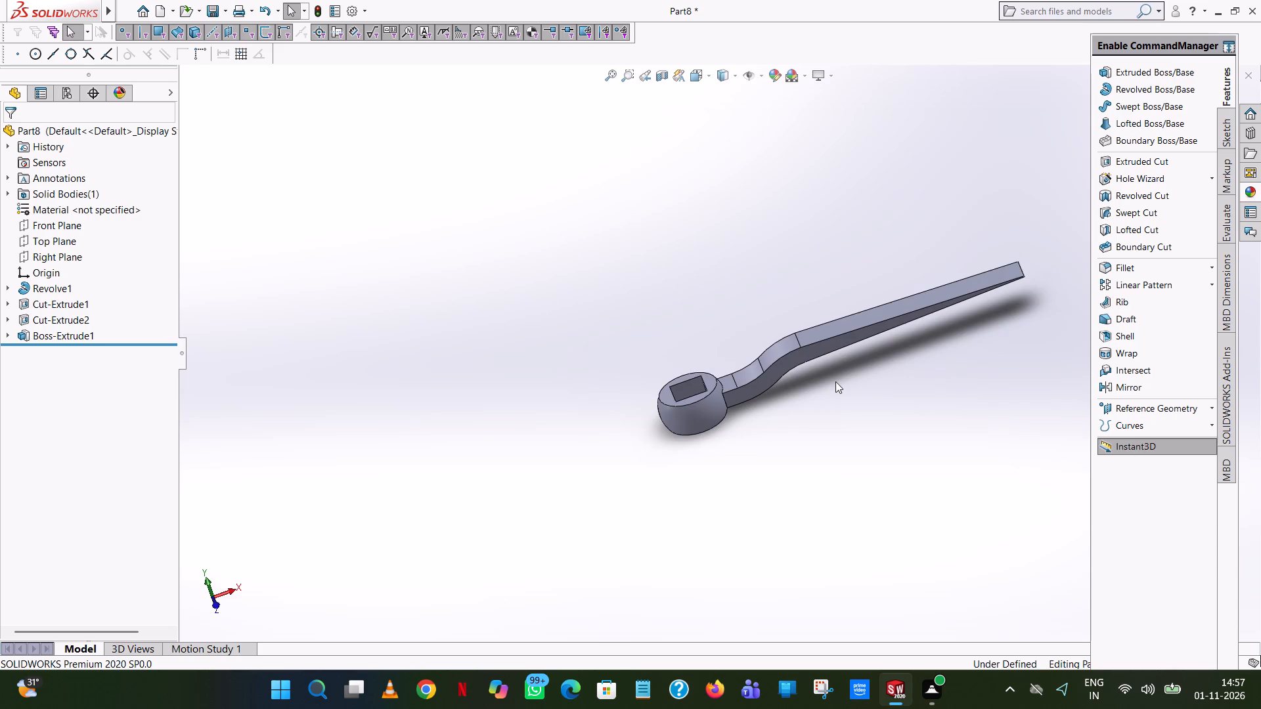
middle_click_drag(830, 375, 808, 272)
scroll(814, 289, "up", 1)
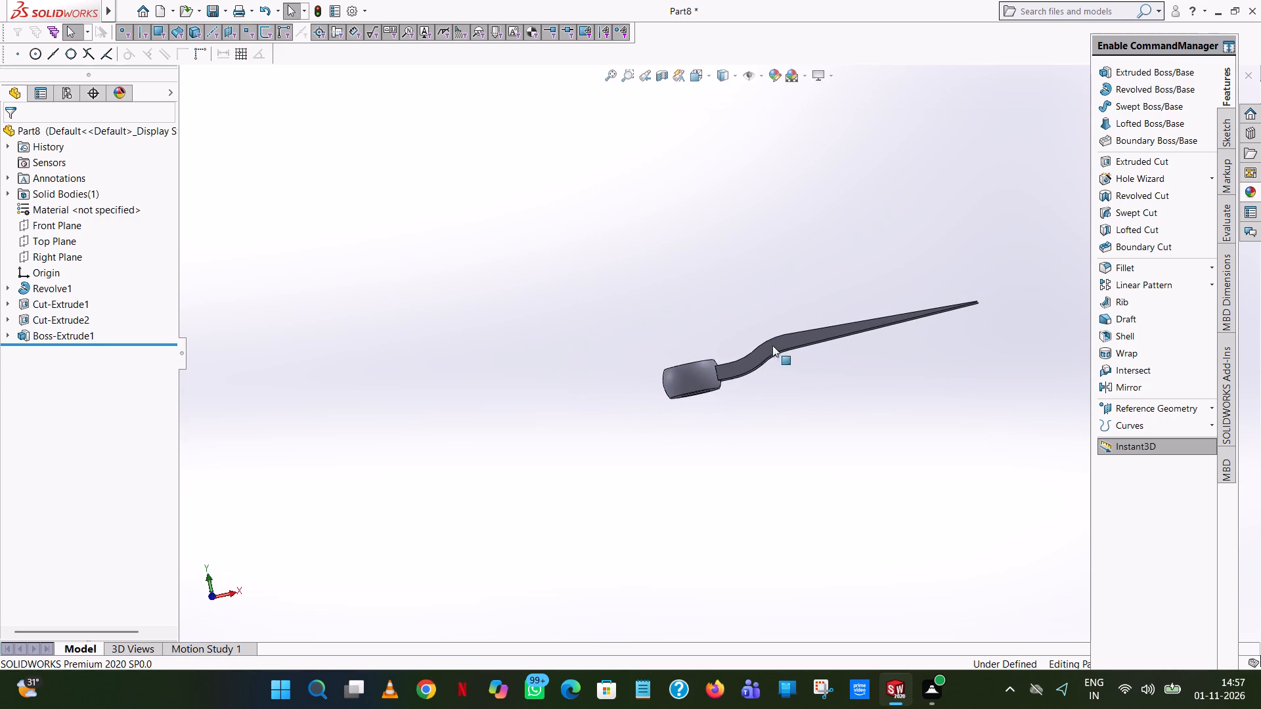
middle_click_drag(1050, 314, 1048, 463)
scroll(983, 292, "down", 10)
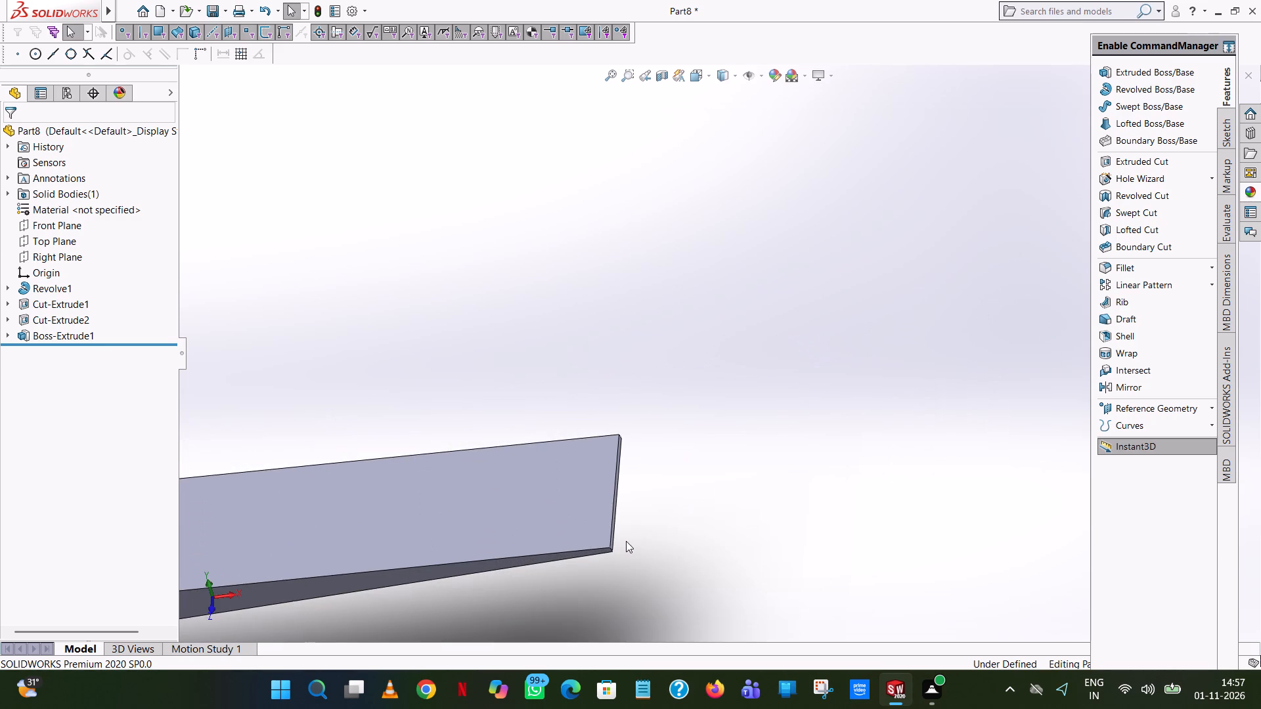
scroll(621, 543, "down", 3)
middle_click_drag(628, 500, 630, 460)
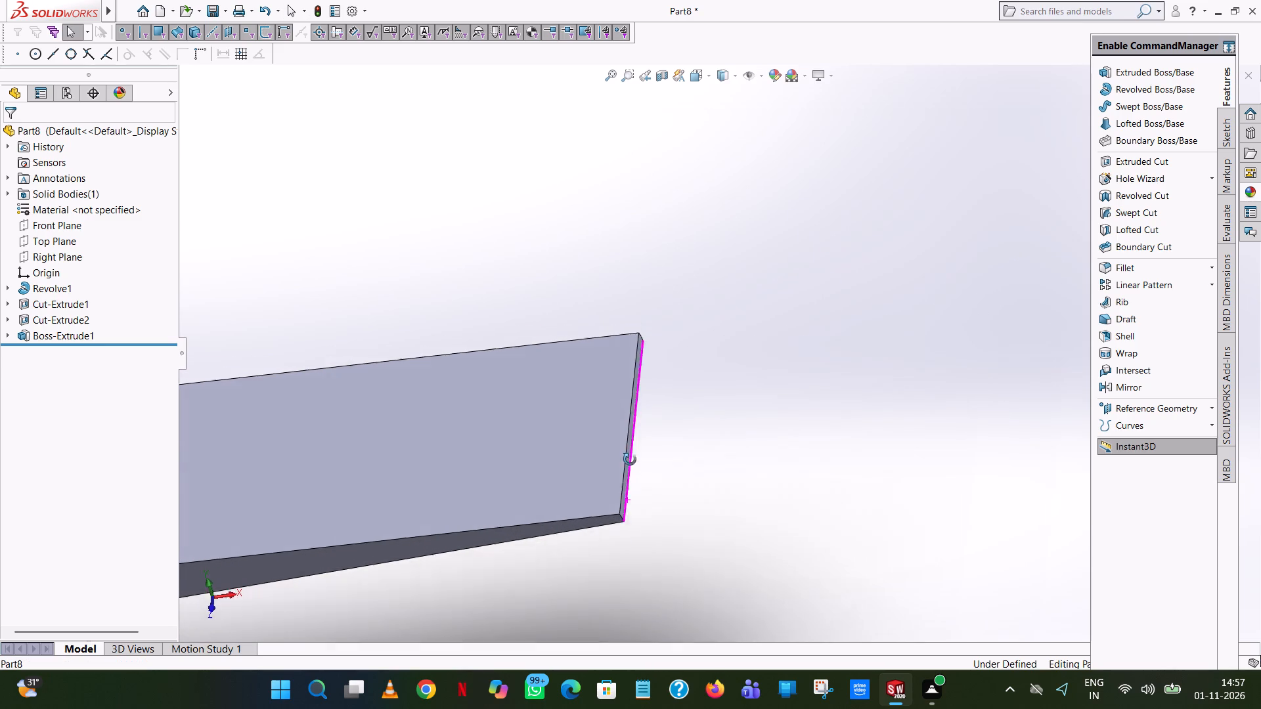
middle_click_drag(630, 460, 623, 372)
scroll(602, 475, "up", 10)
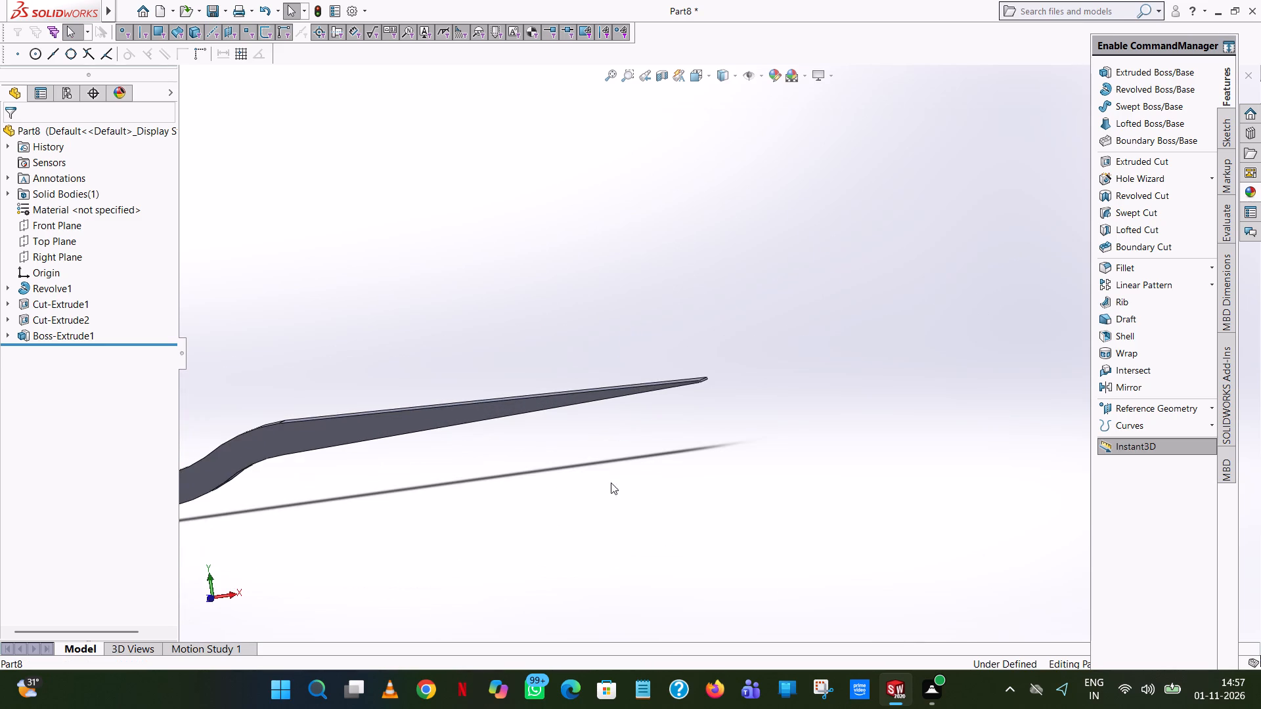
scroll(243, 483, "down", 8)
middle_click_drag(629, 256, 663, 256)
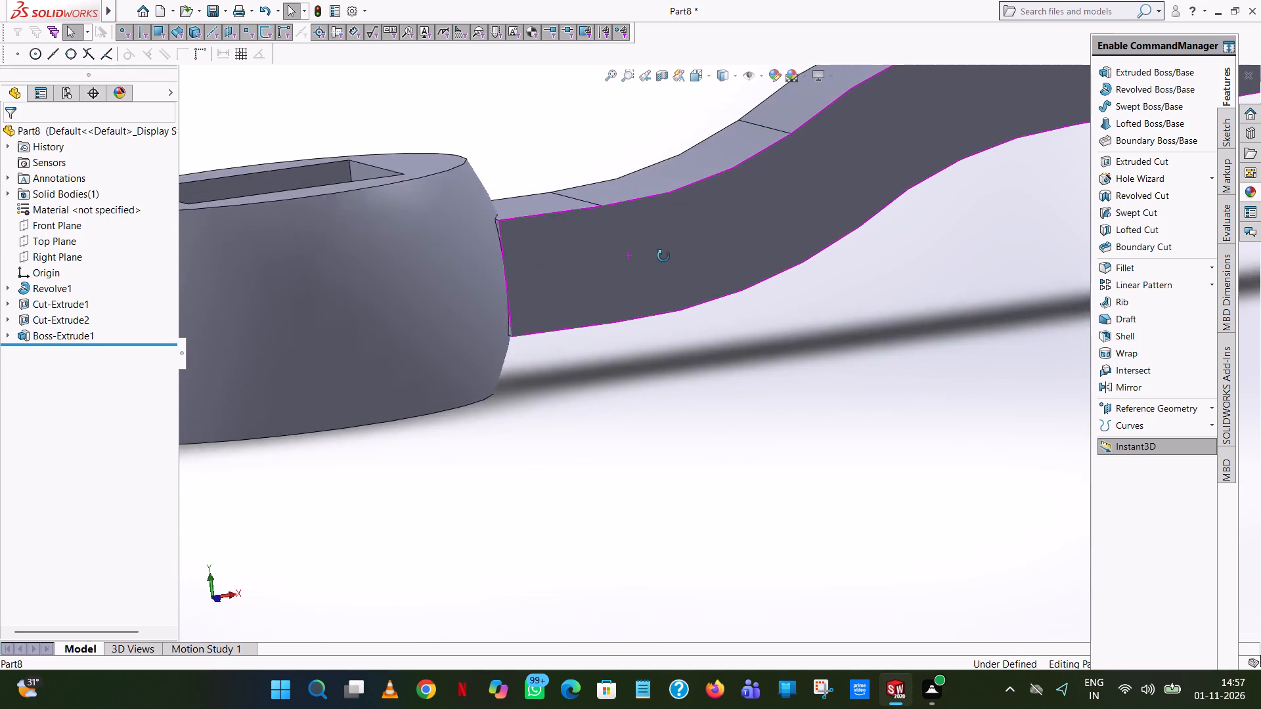
middle_click_drag(663, 256, 695, 248)
scroll(546, 226, "down", 9)
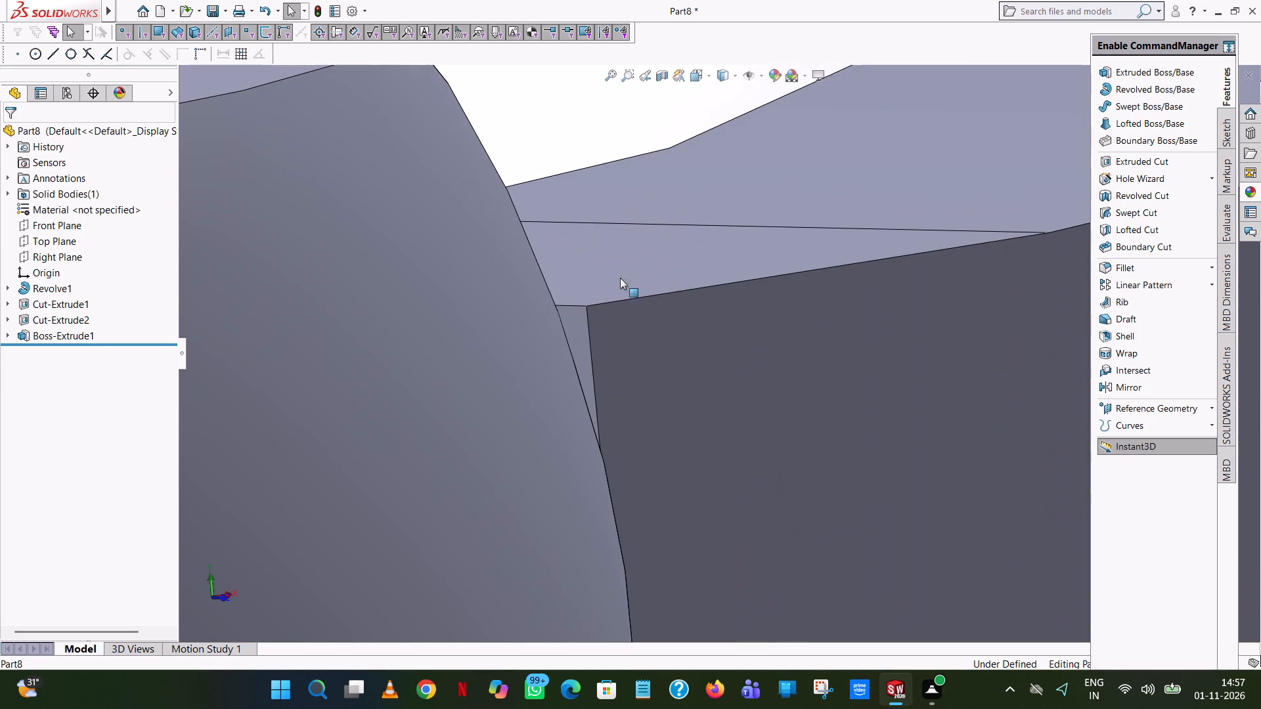
Start an extruded boss sketch on the small exposed end face of the handle's neck beside the hub, viewed normal to the sketch plane.
left_click(1161, 66)
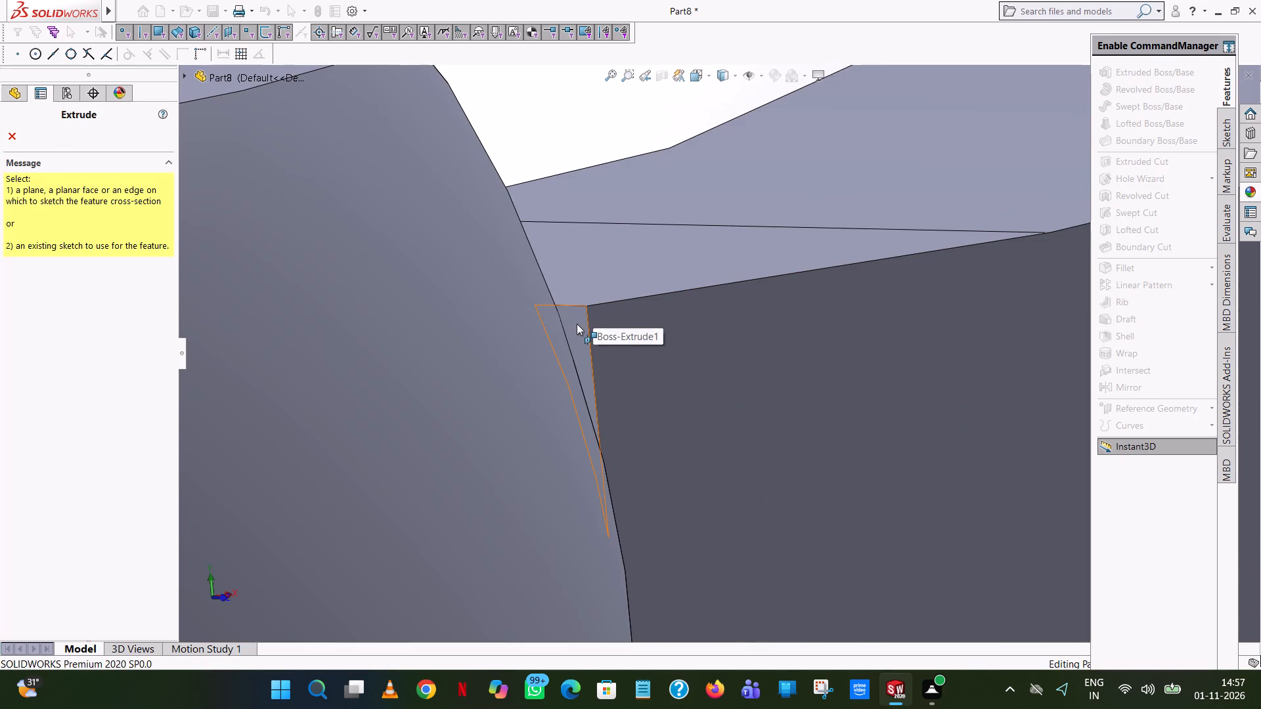
scroll(574, 324, "up", 7)
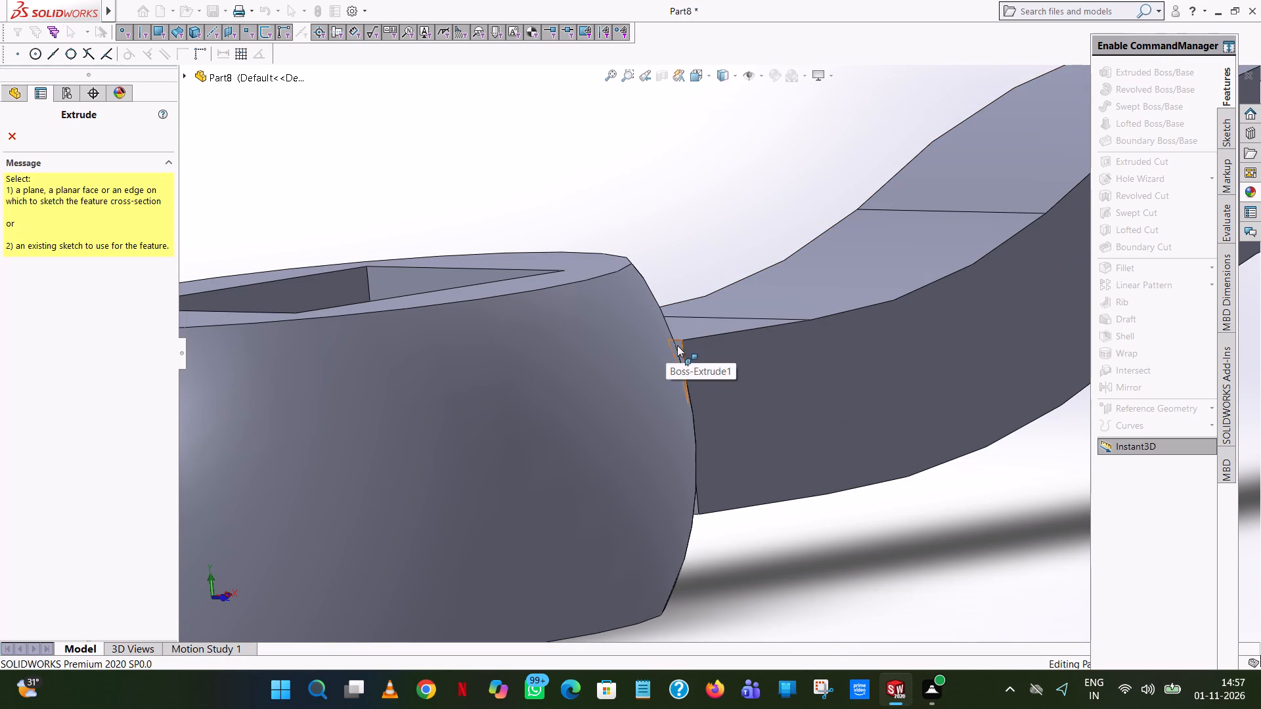
left_click(678, 349)
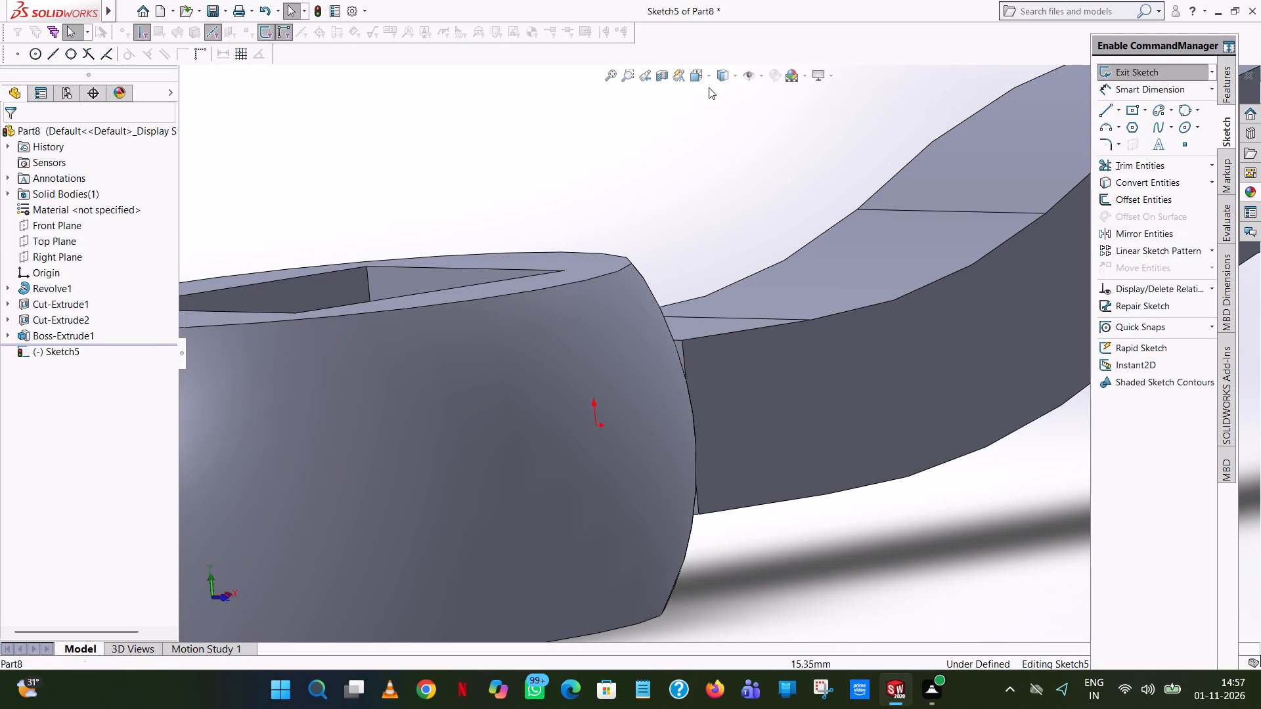
left_click(710, 74)
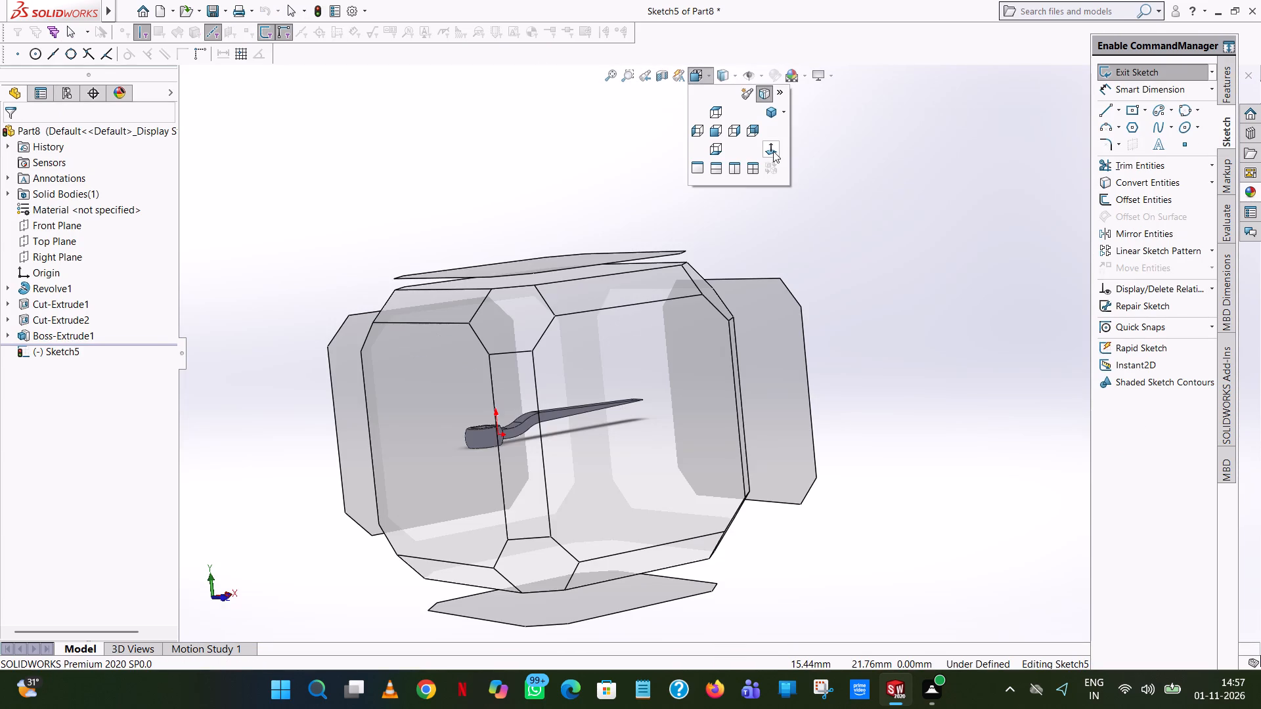
left_click(773, 150)
Examine the handle's neck-to-hub junction from several angles, including the narrow gap at the neck's corner and the square hole.
scroll(449, 198, "up", 4)
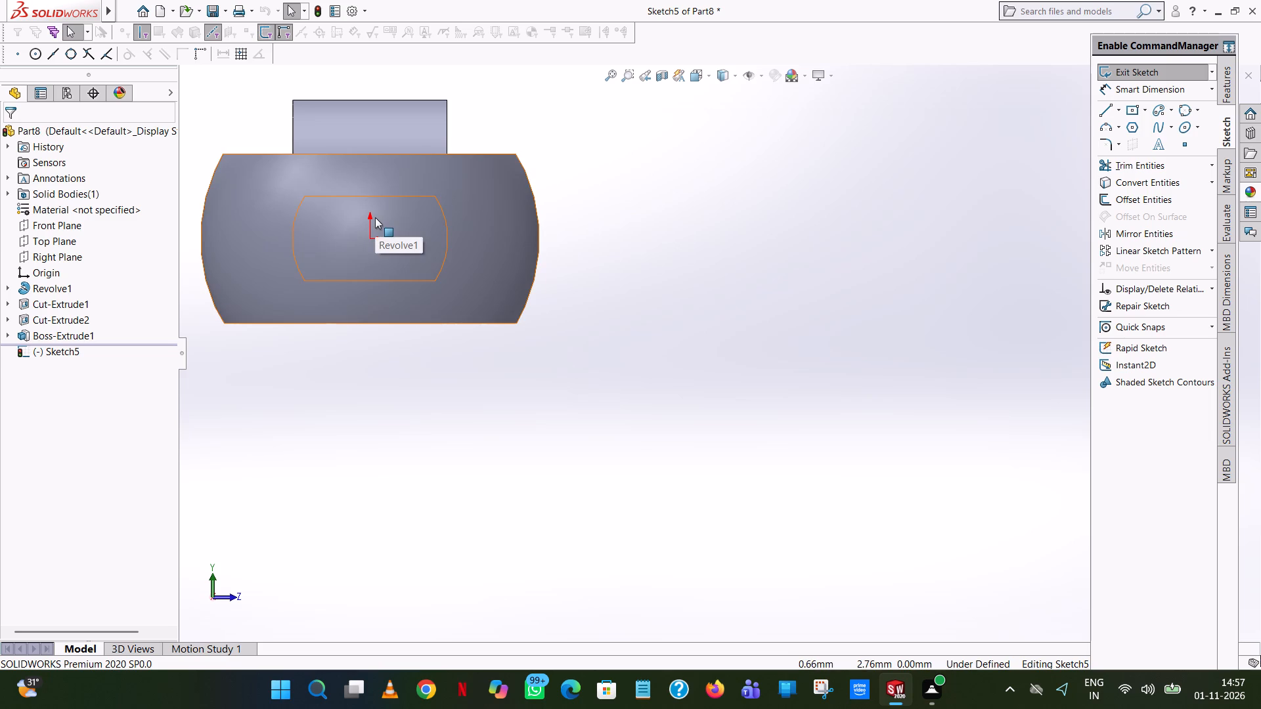
scroll(403, 184, "up", 1)
middle_click_drag(403, 184, 423, 278)
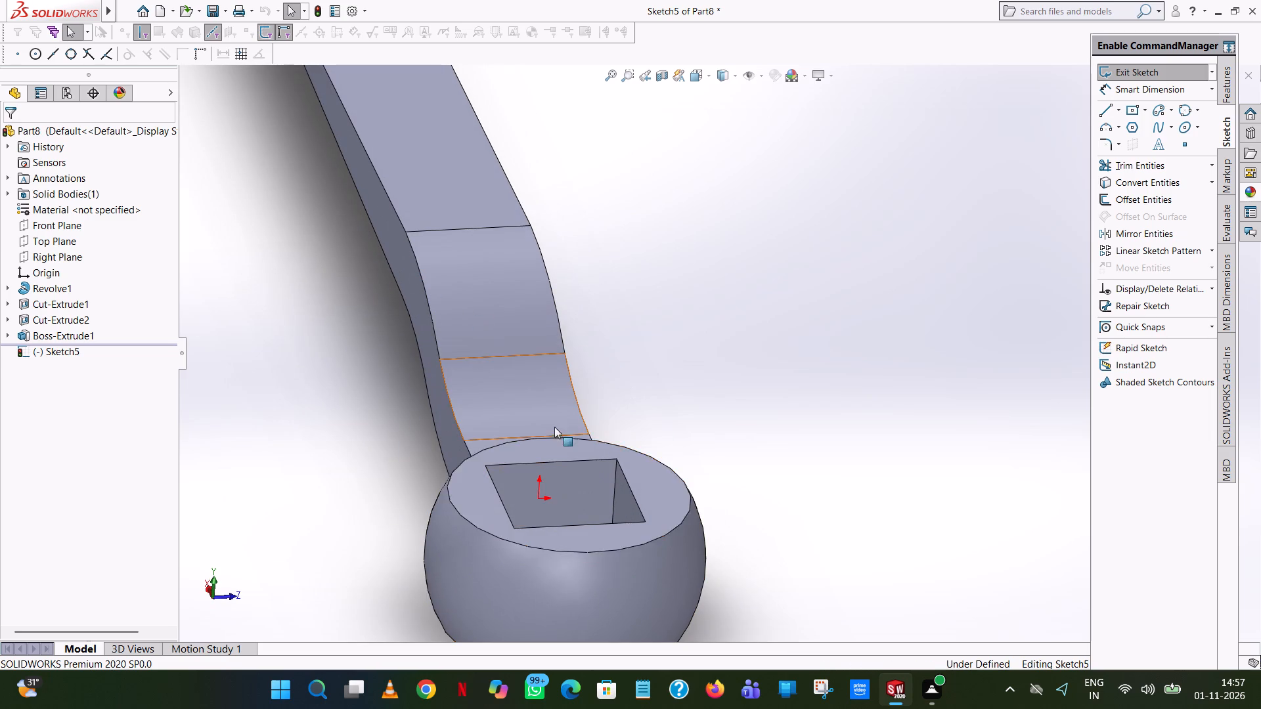
scroll(520, 473, "down", 5)
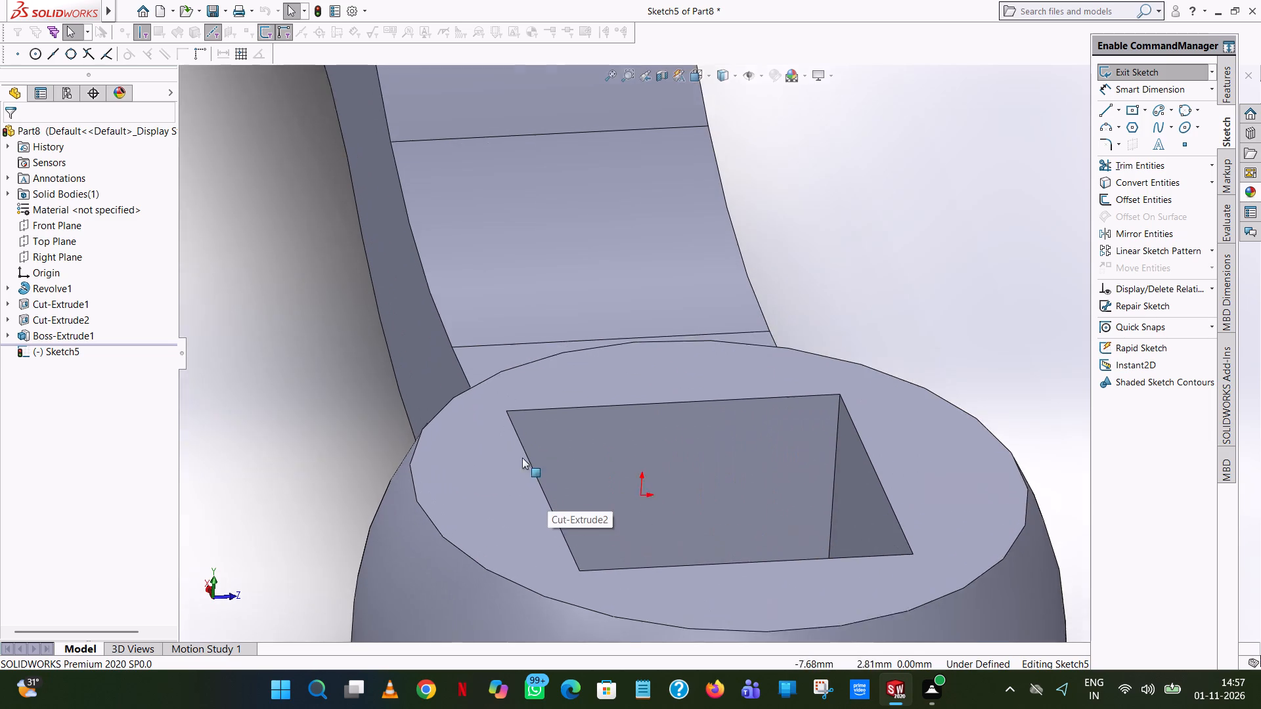
scroll(522, 458, "down", 1)
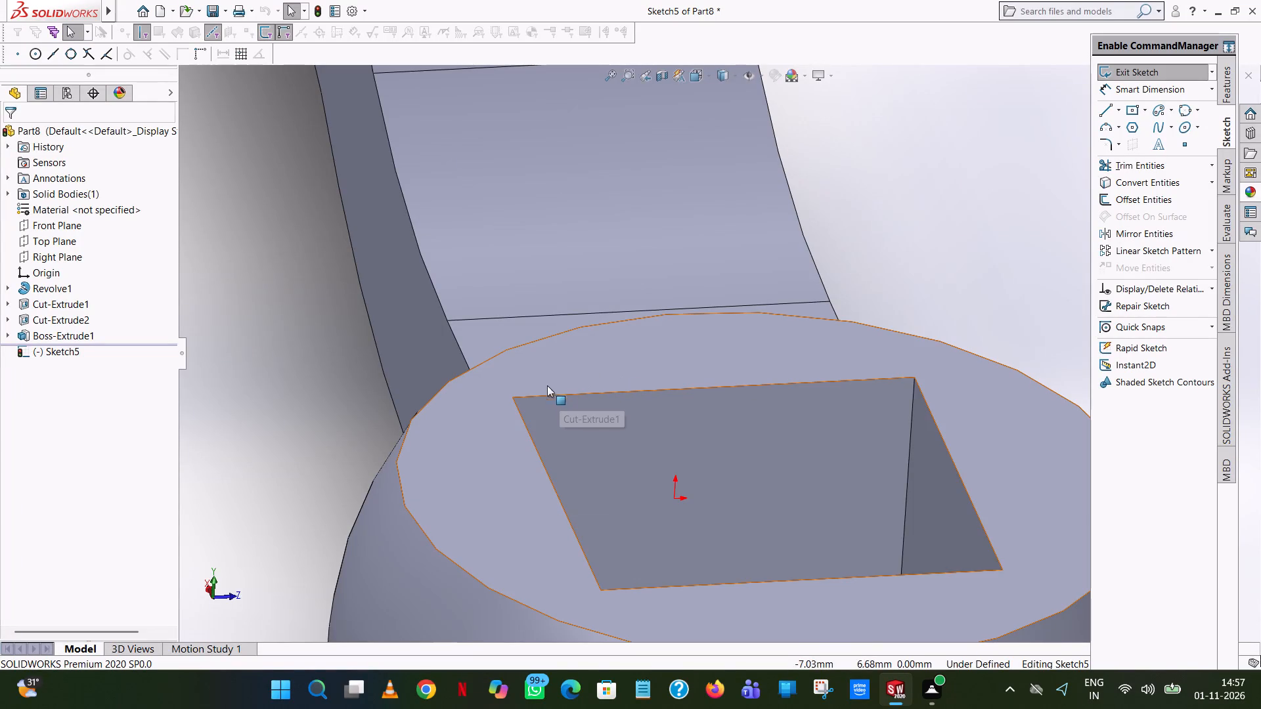
scroll(729, 456, "up", 6)
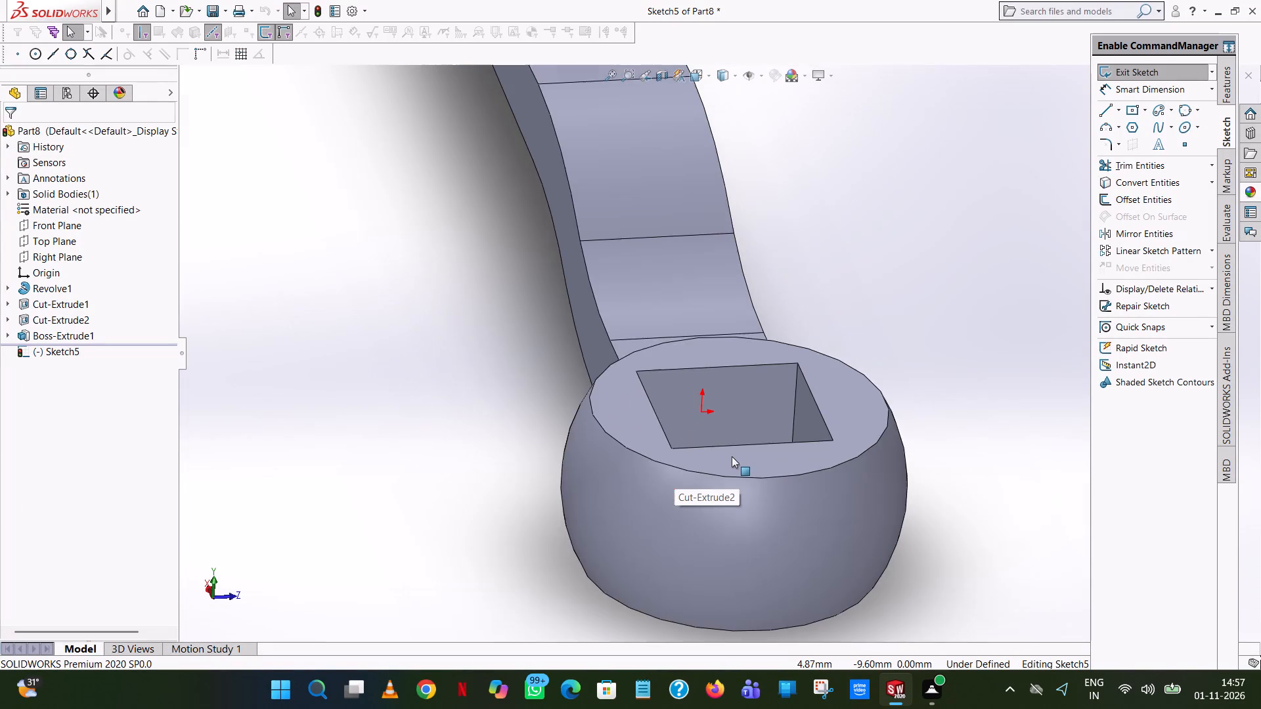
middle_click_drag(732, 456, 831, 484)
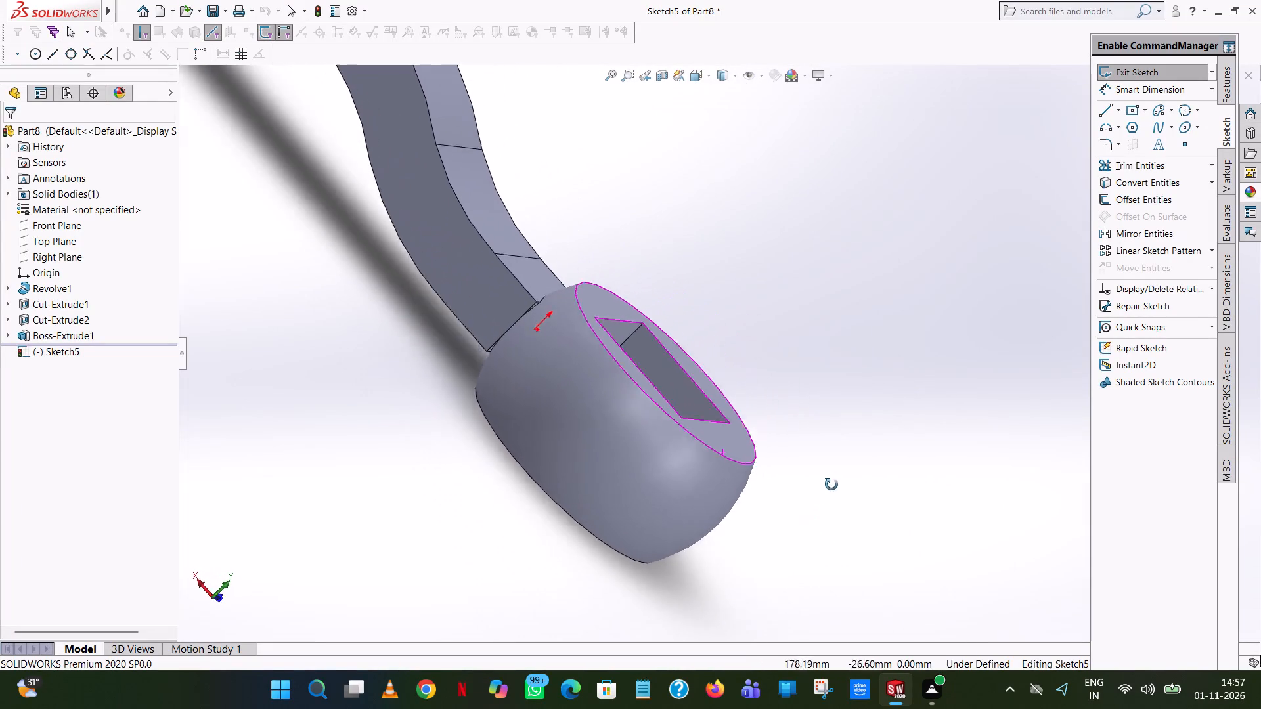
middle_click_drag(831, 484, 877, 315)
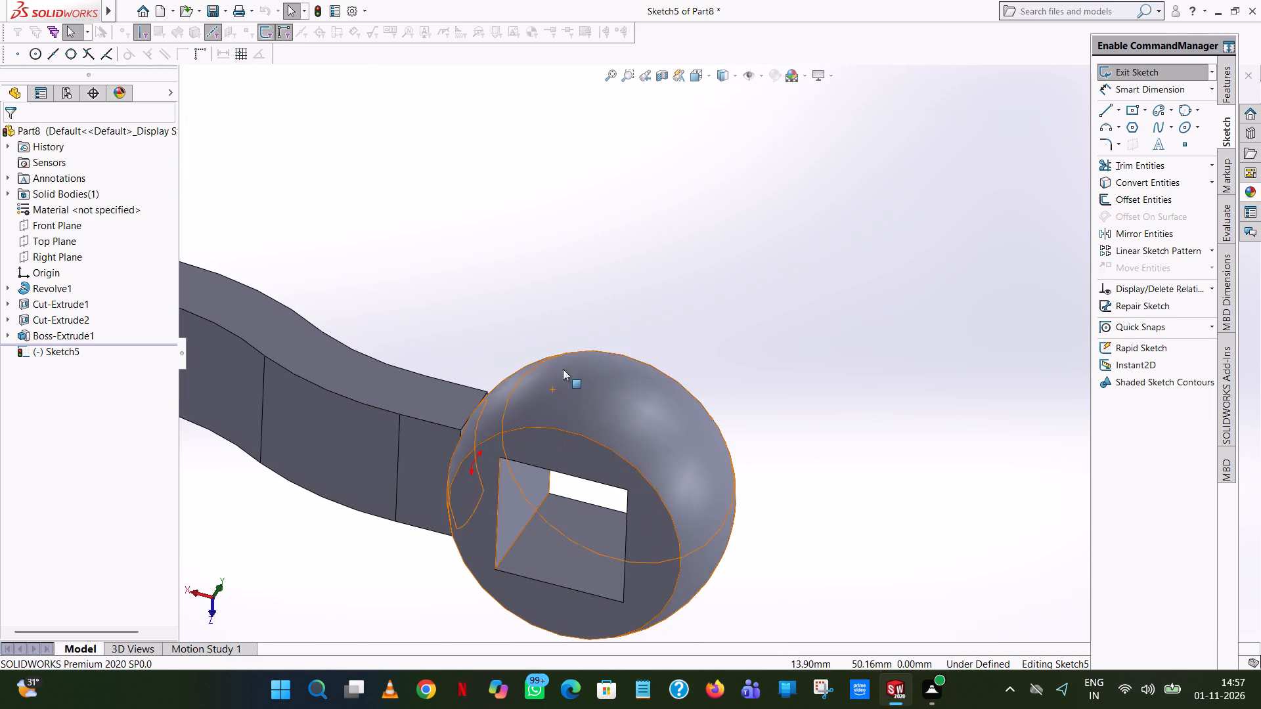
scroll(497, 419, "down", 8)
scroll(572, 366, "down", 5)
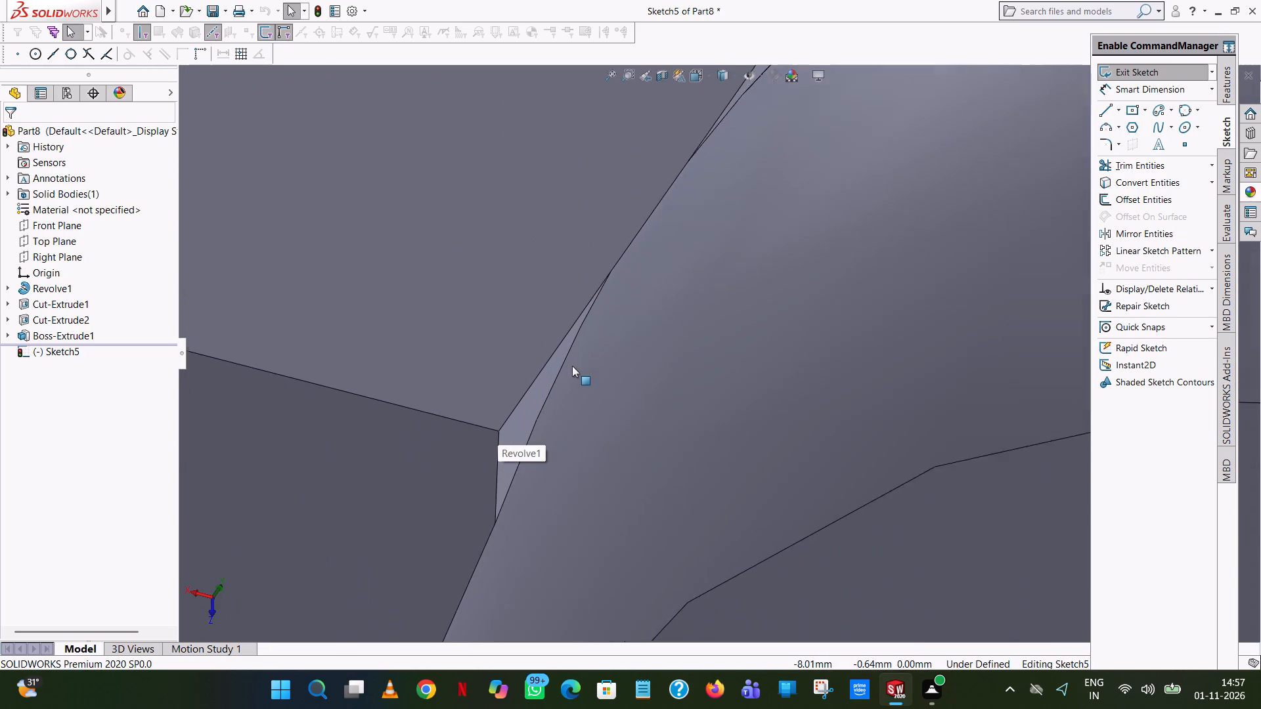
scroll(572, 366, "down", 3)
scroll(572, 365, "up", 19)
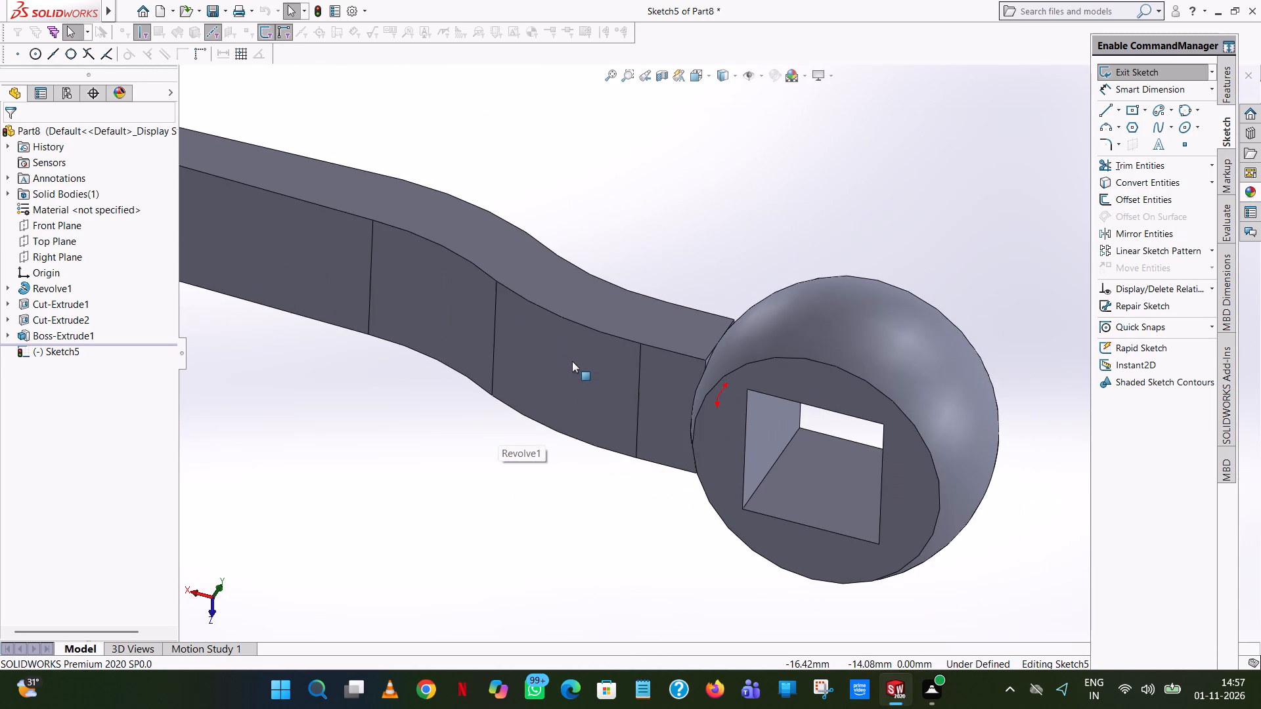
middle_click_drag(572, 361, 454, 314)
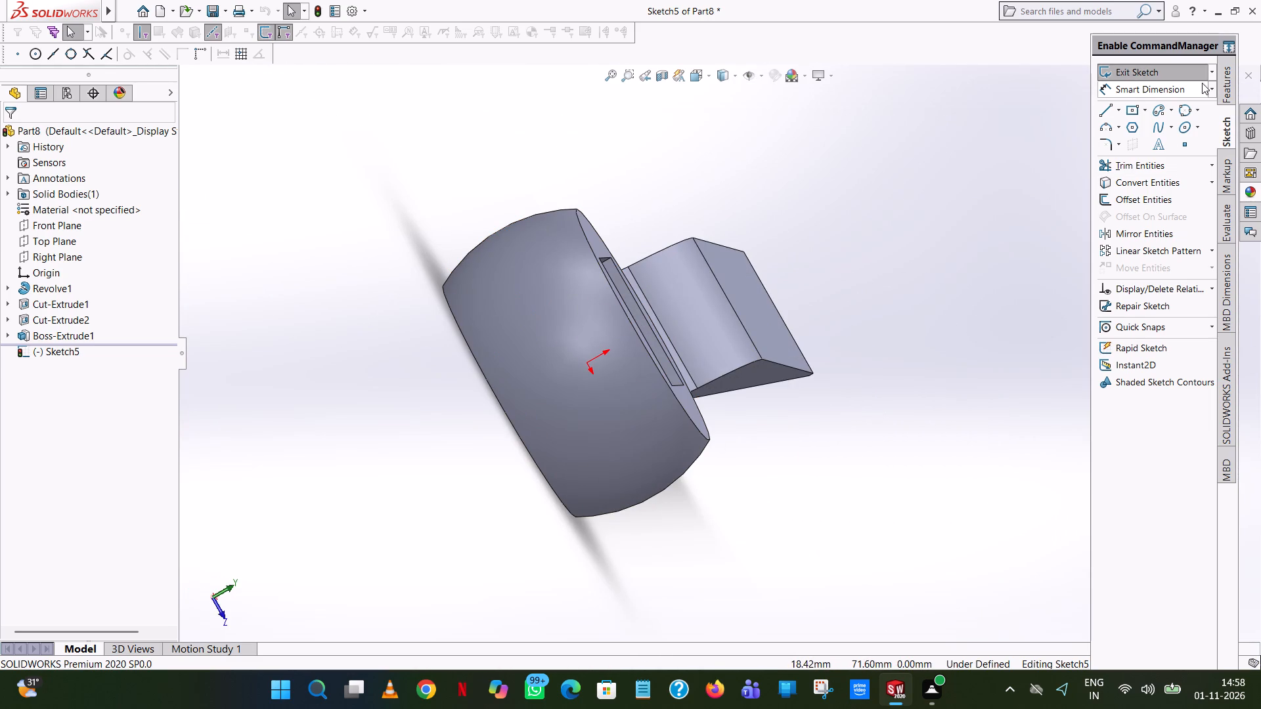
Sketch an 11 mm horizontal line from the origin toward +Z and an 11 mm vertical line upward from its end.
left_click(709, 75)
left_click(768, 144)
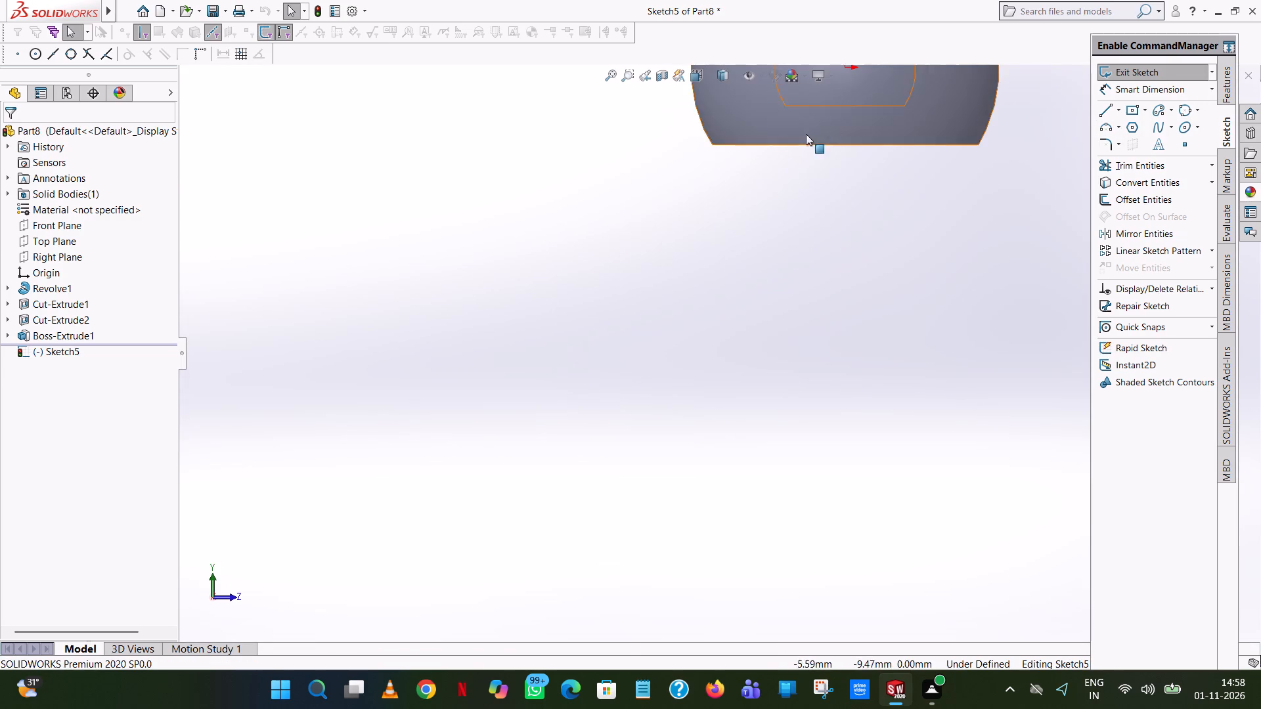
scroll(866, 105, "up", 3)
scroll(814, 162, "up", 1)
scroll(814, 162, "down", 2)
left_click(1102, 108)
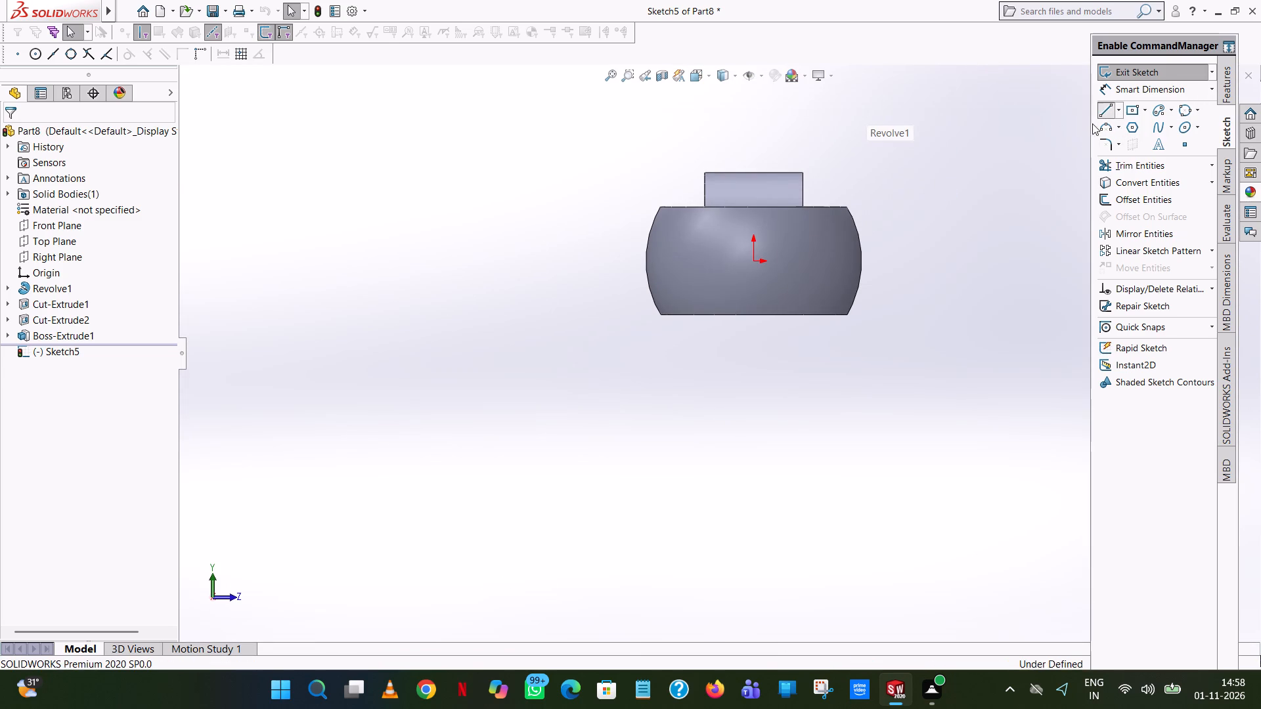
left_click(753, 262)
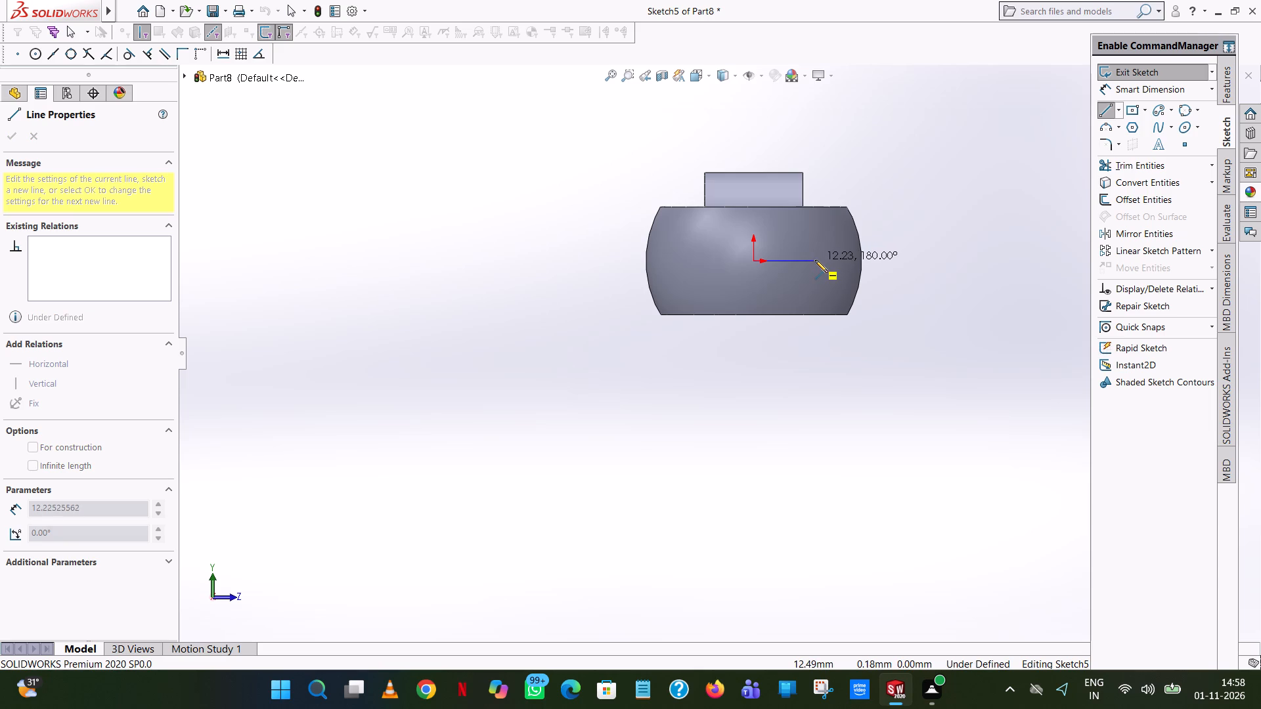
left_click(815, 260)
type("11")
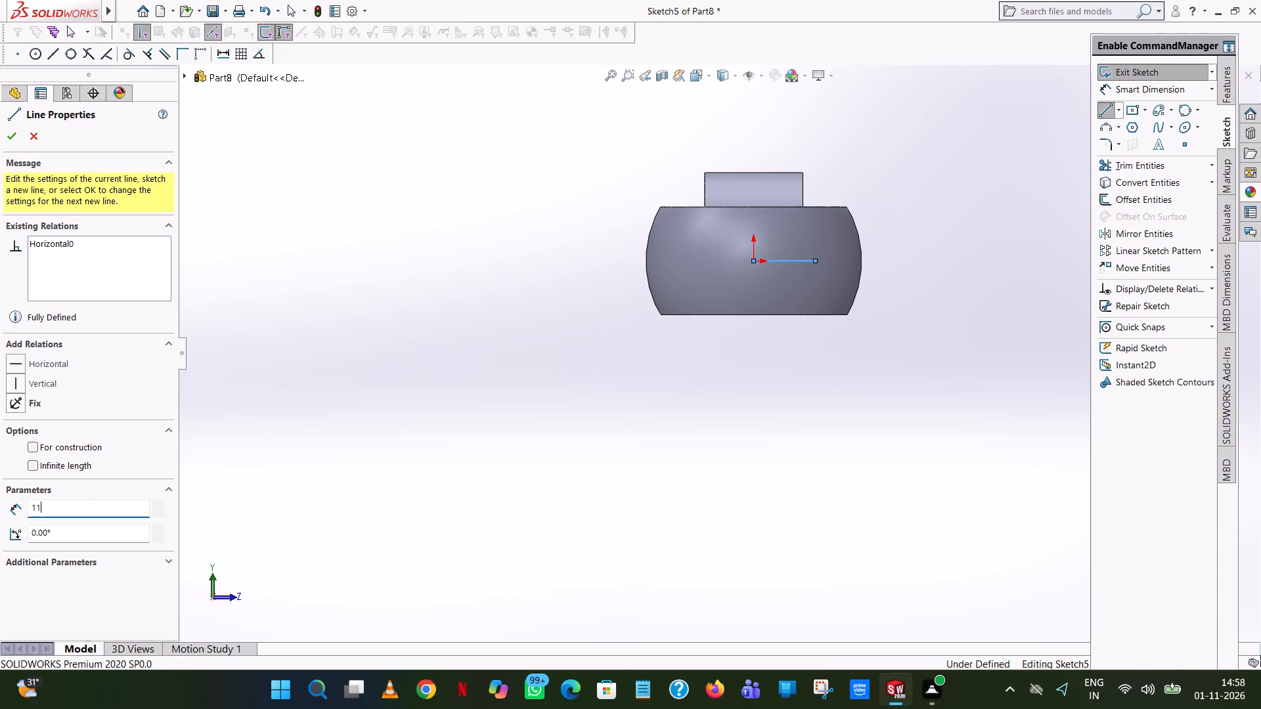
key("Return")
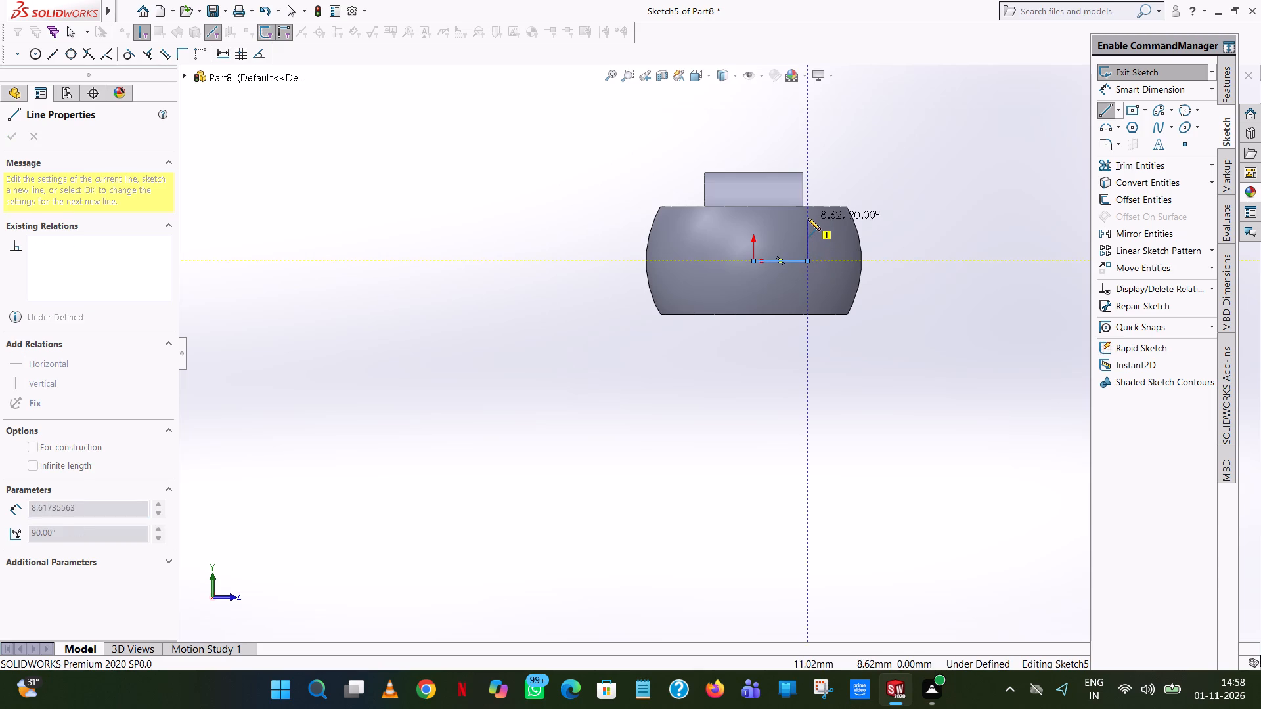
left_click(808, 218)
type("11")
key("Return")
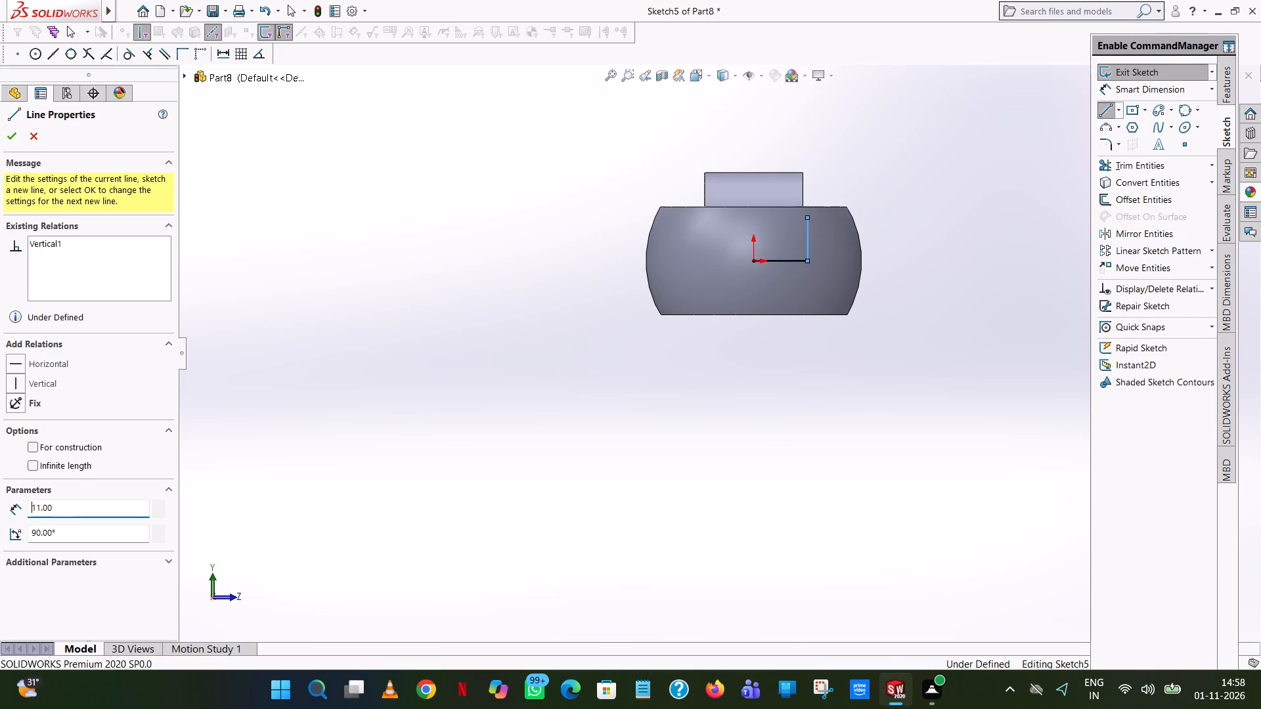
right_click(696, 205)
left_click(708, 211)
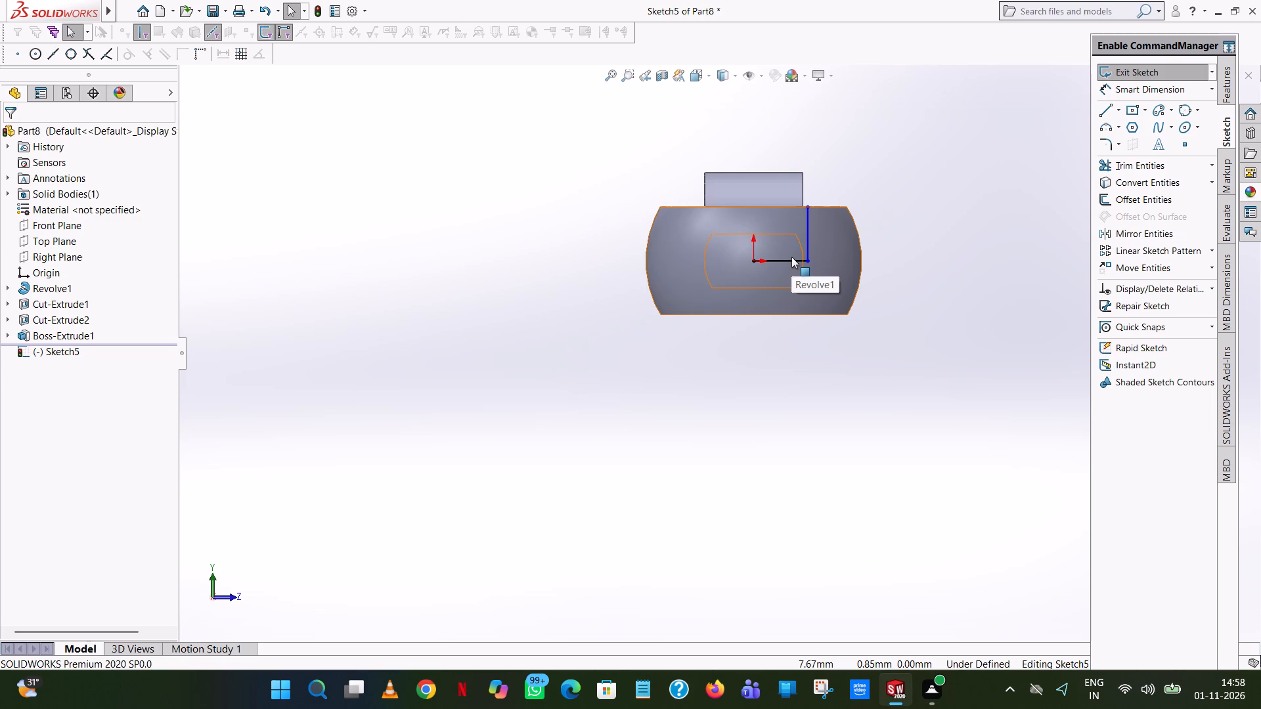
Set the horizontal line's length to 10 mm and the vertical line's length to 11/2 mm.
left_click(791, 259)
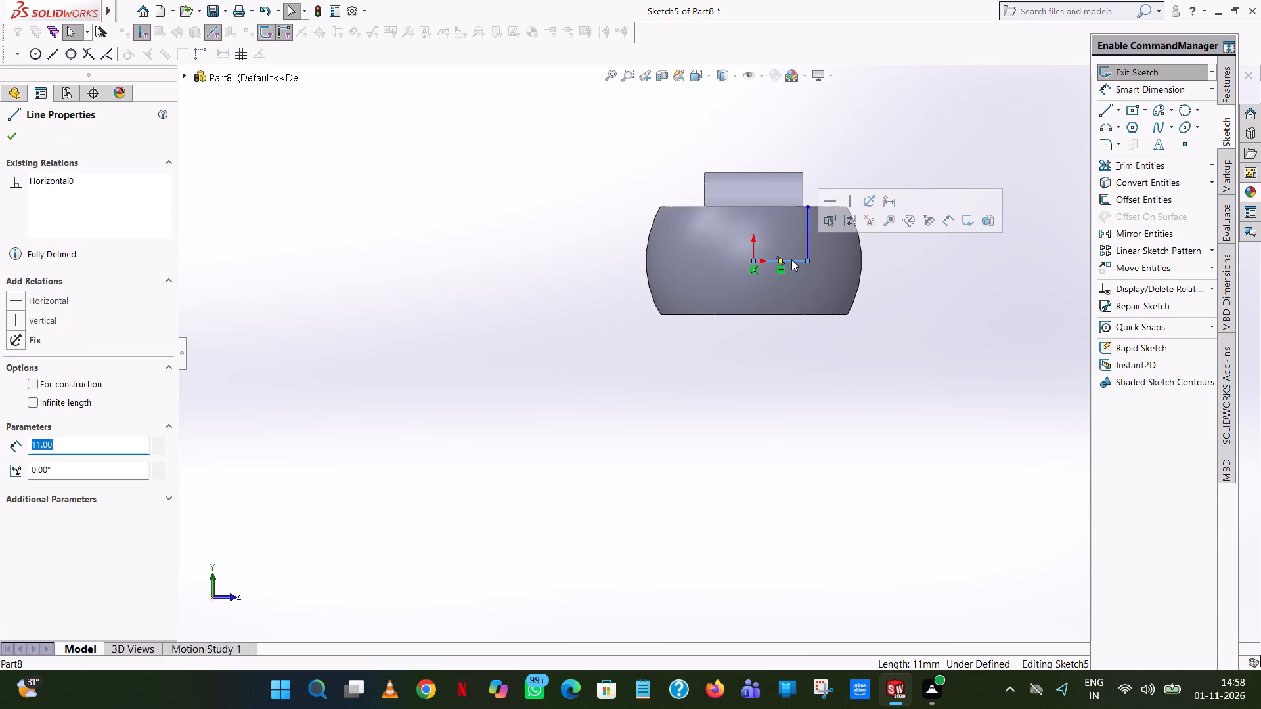
type("10")
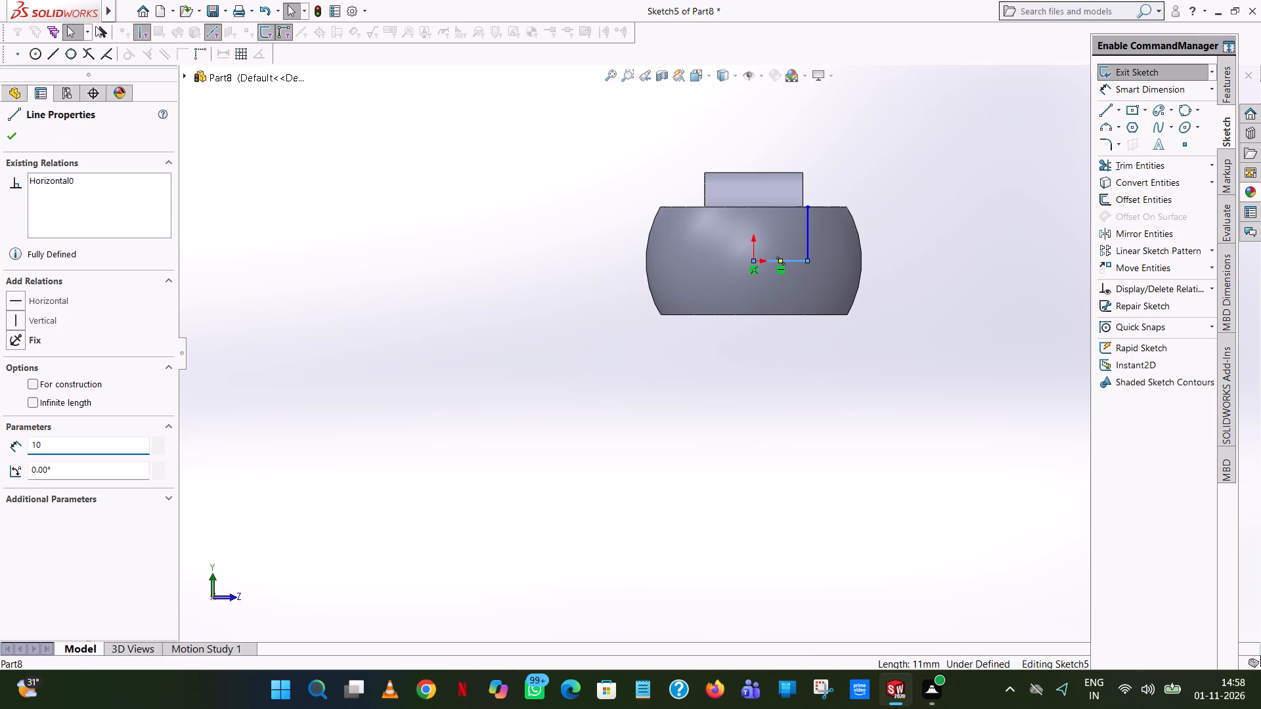
key("Return")
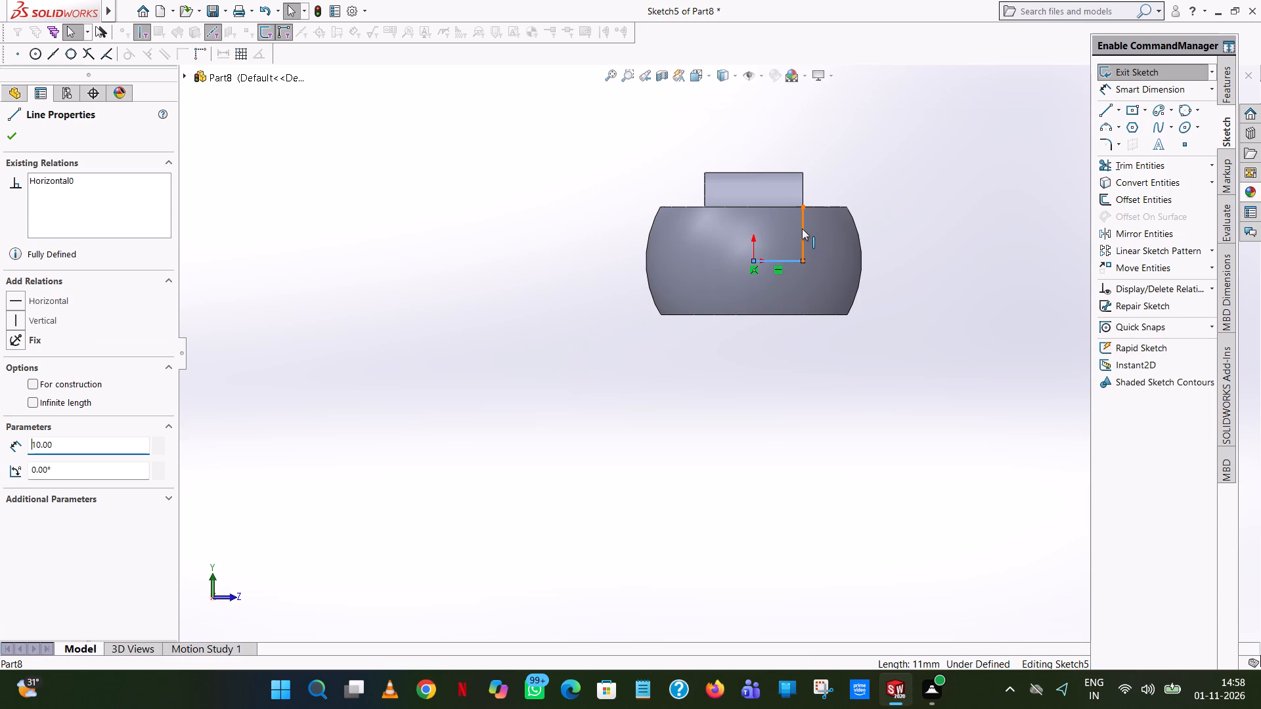
left_click(802, 228)
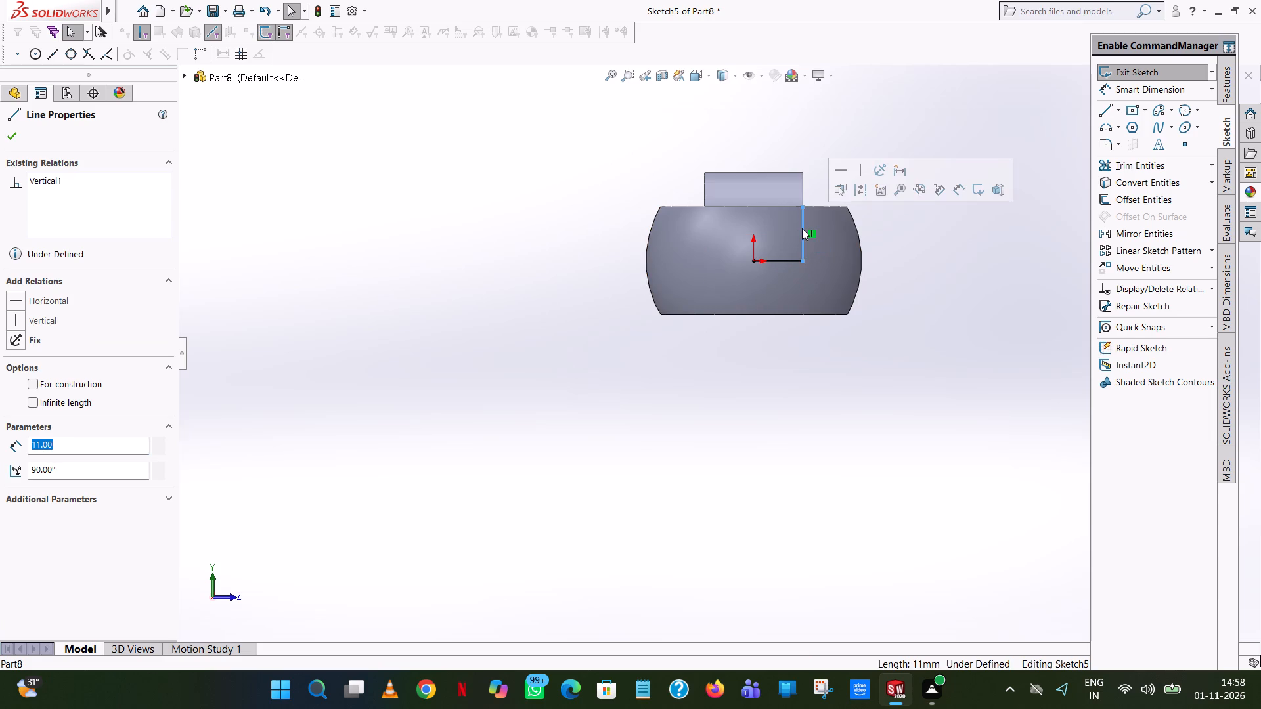
type("11")
key("minus")
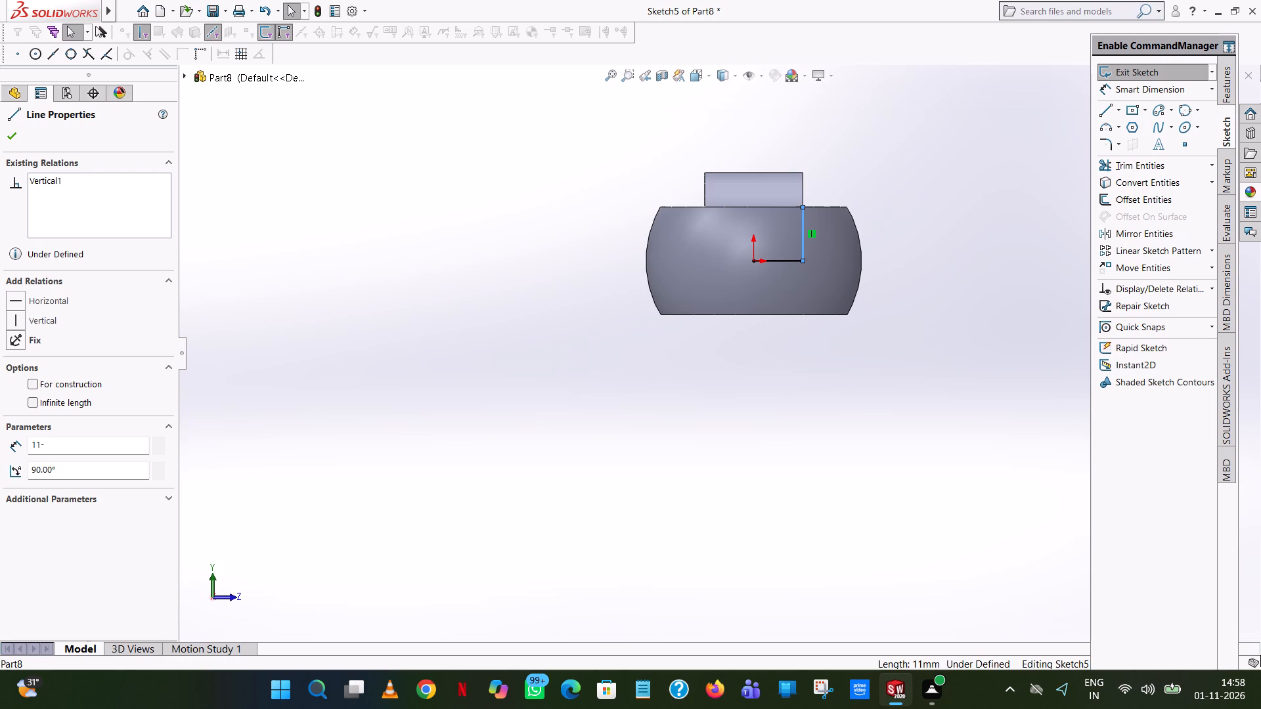
key("BackSpace")
type("/2")
key("Return")
left_click(900, 158)
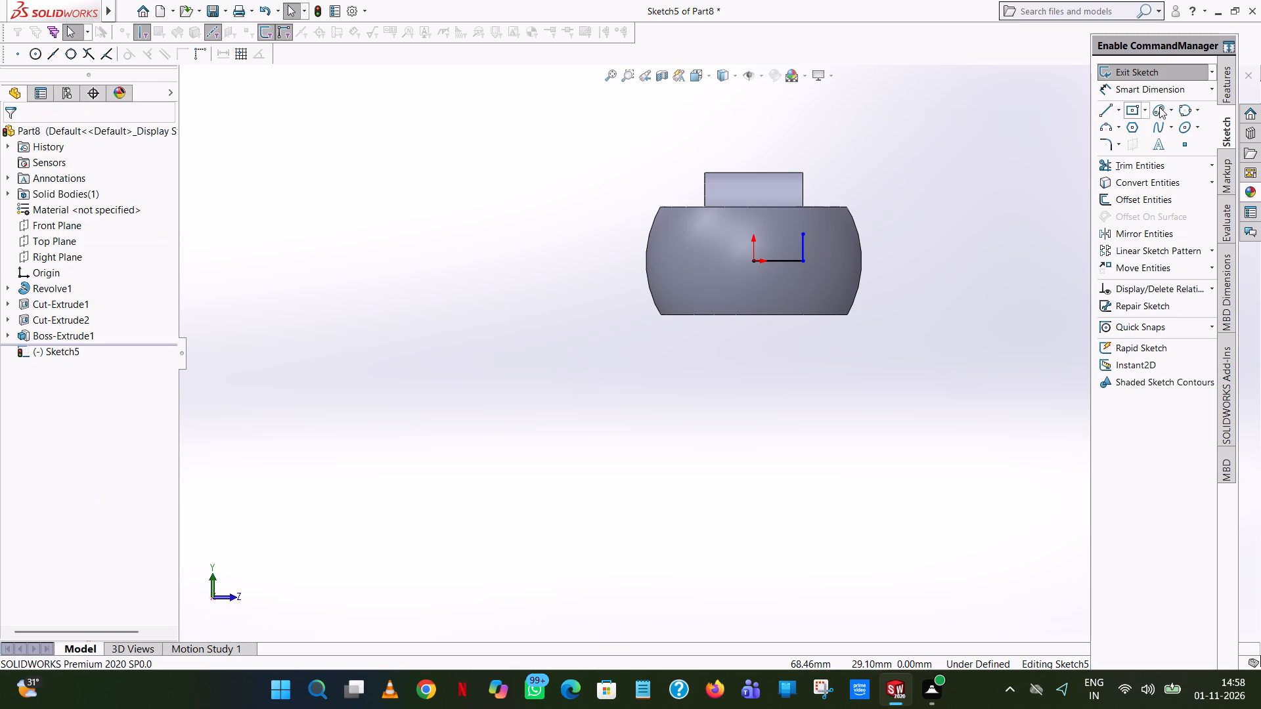
Complete a 20 mm by 11 mm rectangle around the origin with connected lines, from the vertical line's upper end back to its lower end.
left_click(1107, 109)
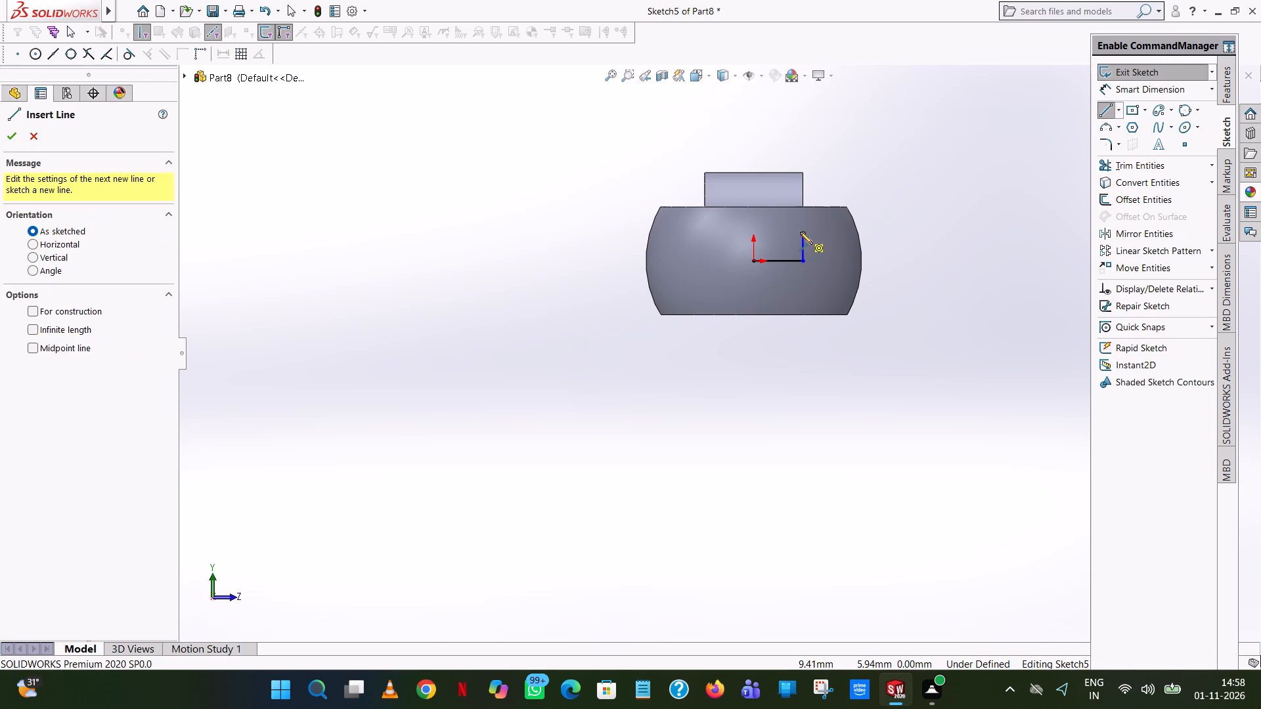
left_click(803, 234)
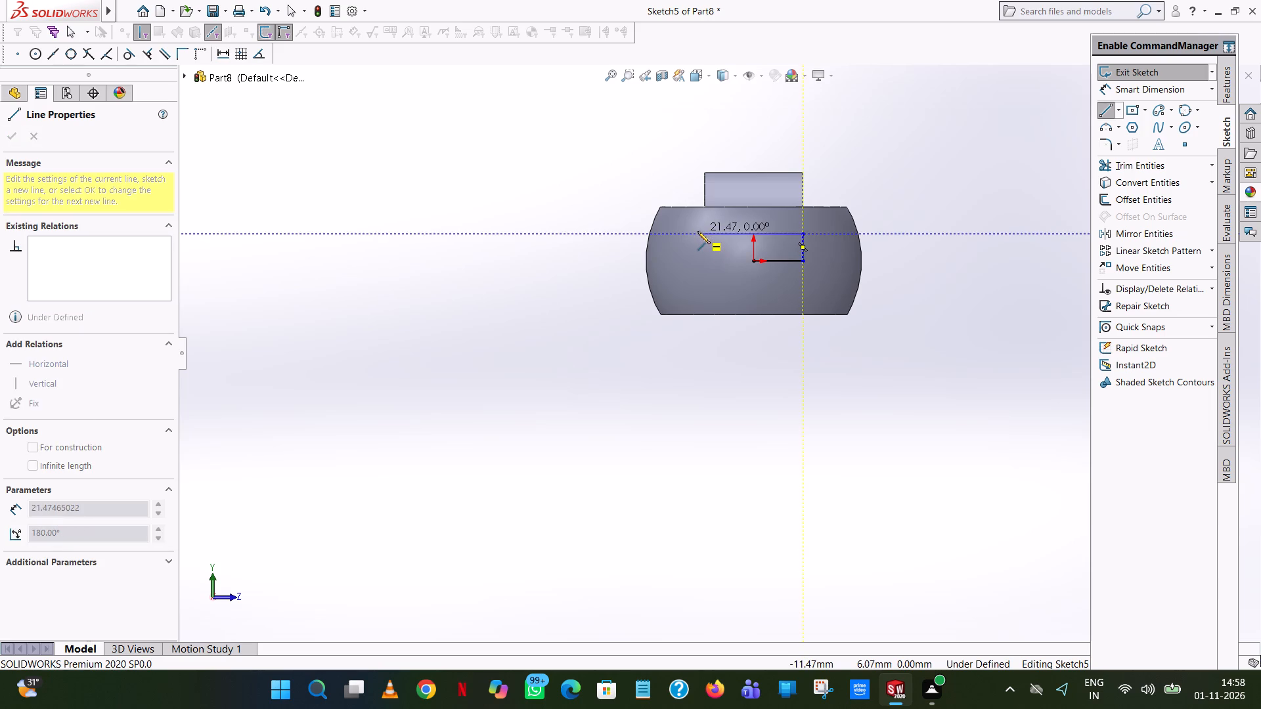
left_click(699, 234)
type("20")
key("Return")
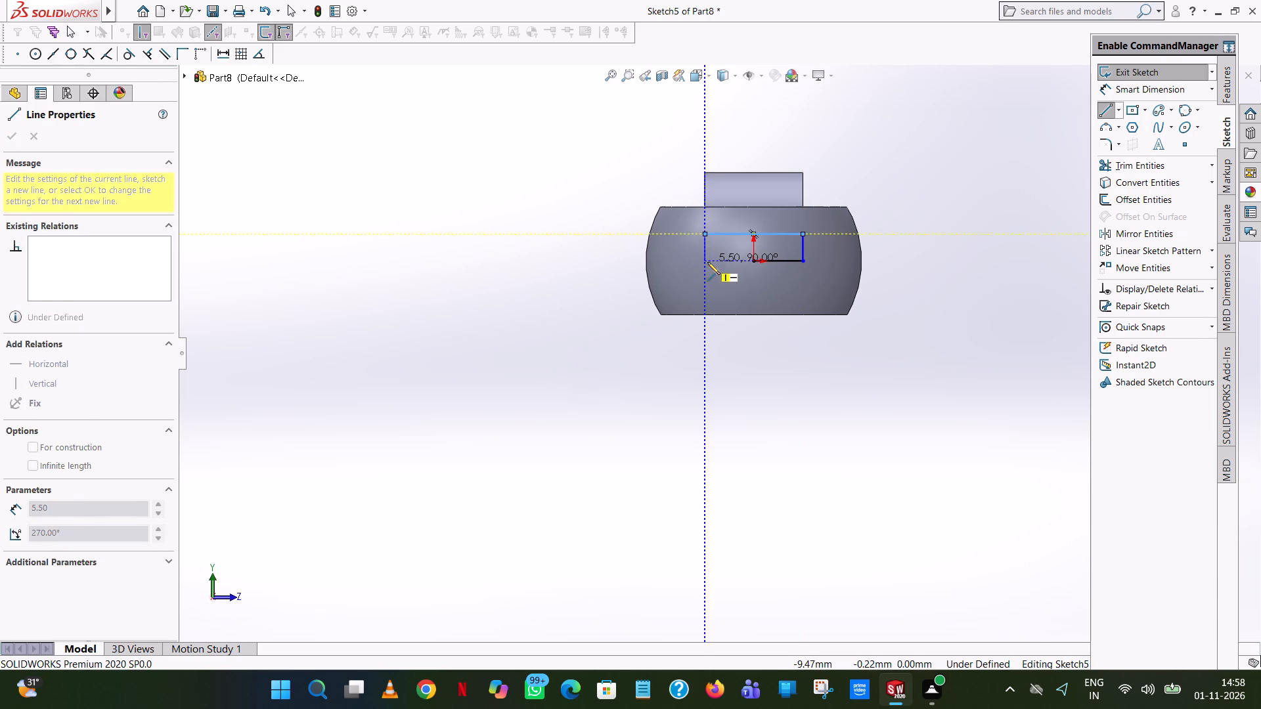
left_click(705, 288)
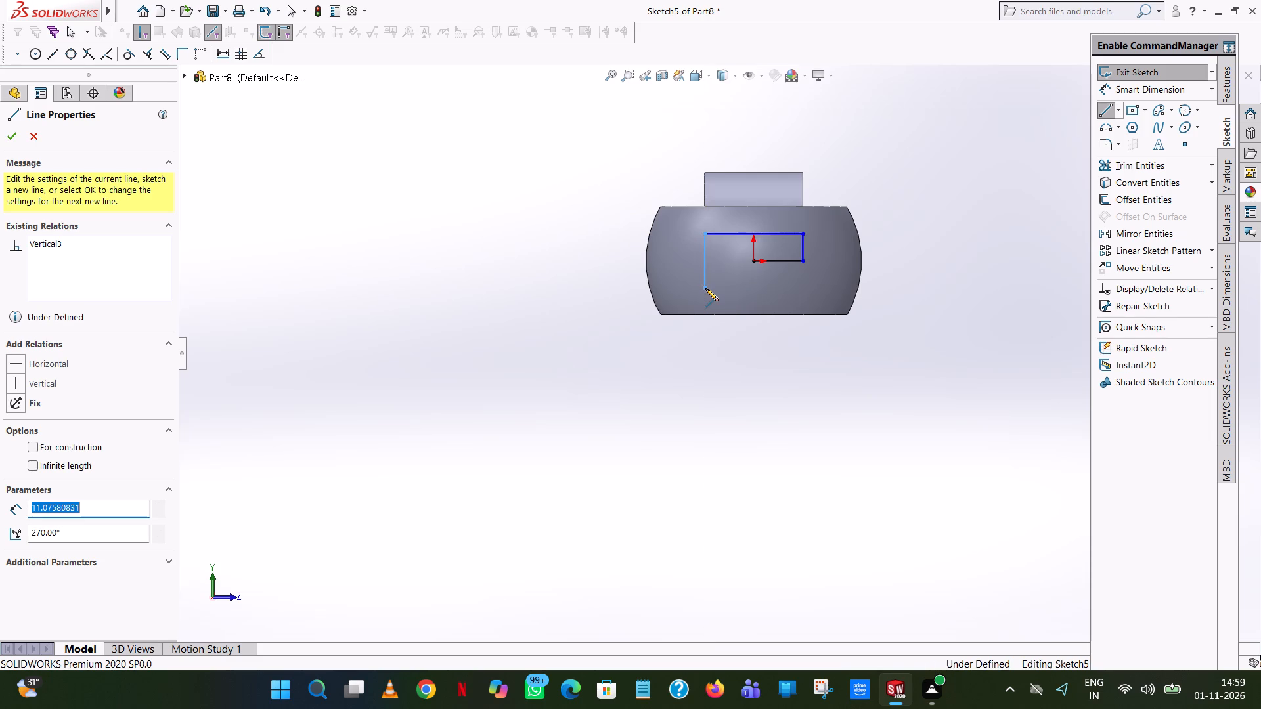
type("11")
key("Return")
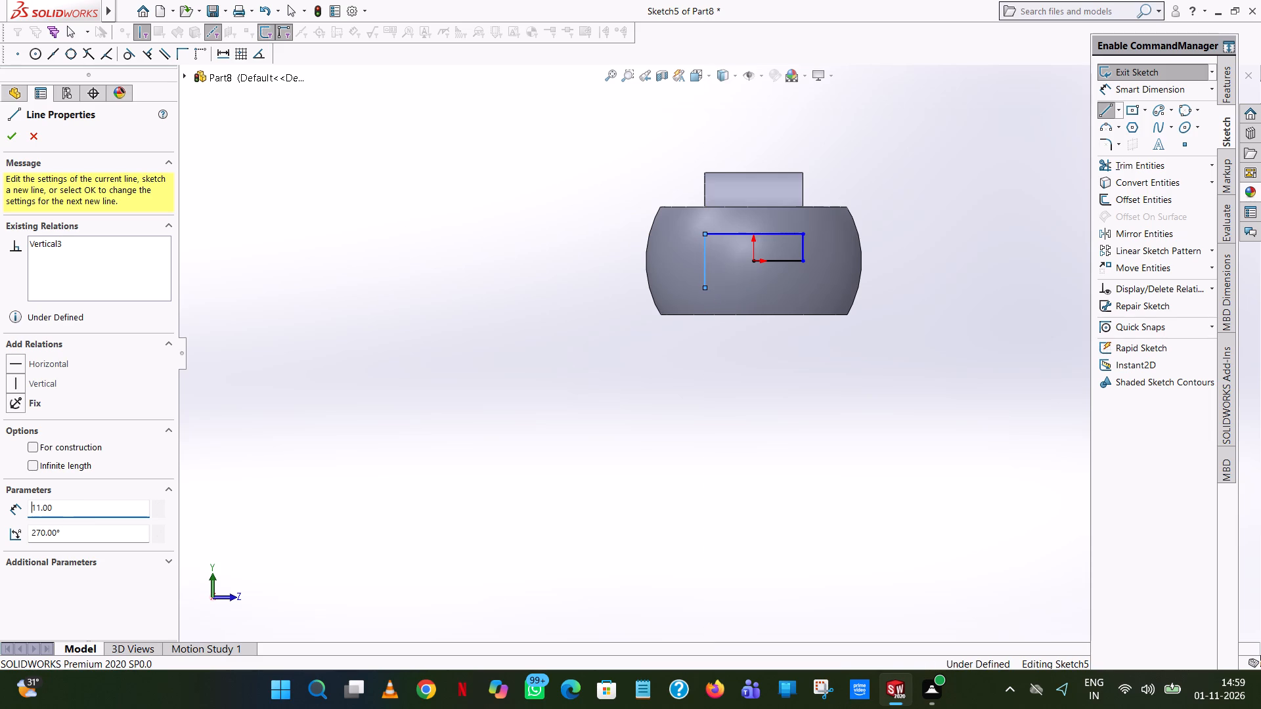
left_click(801, 287)
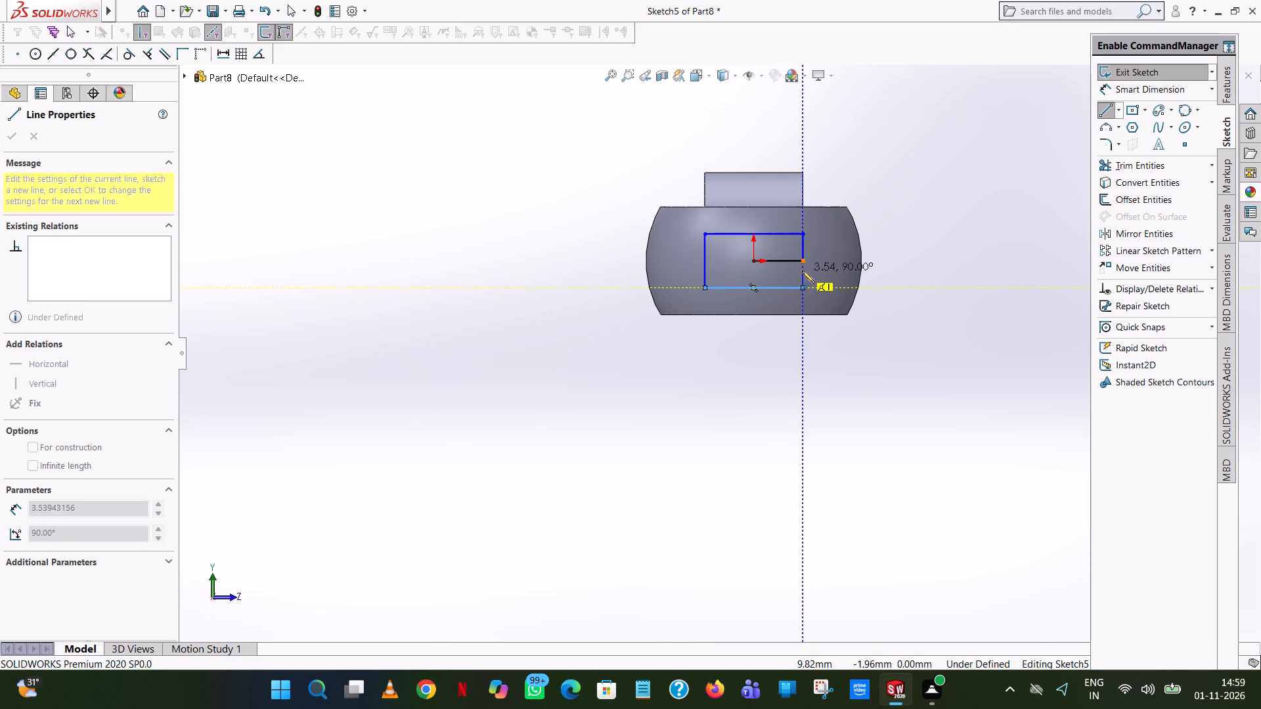
left_click(803, 263)
right_click(803, 263)
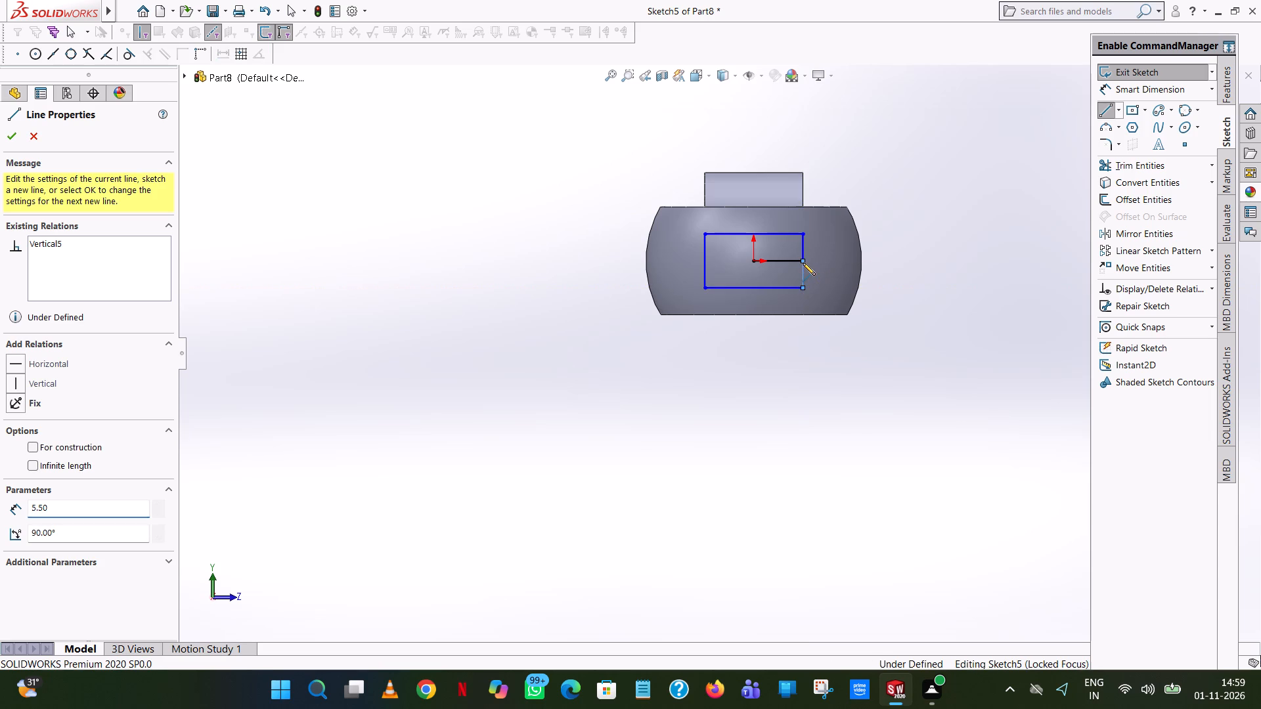
Trim away the horizontal helper line running from the origin to the rectangle's side.
left_click(833, 269)
left_click(1118, 159)
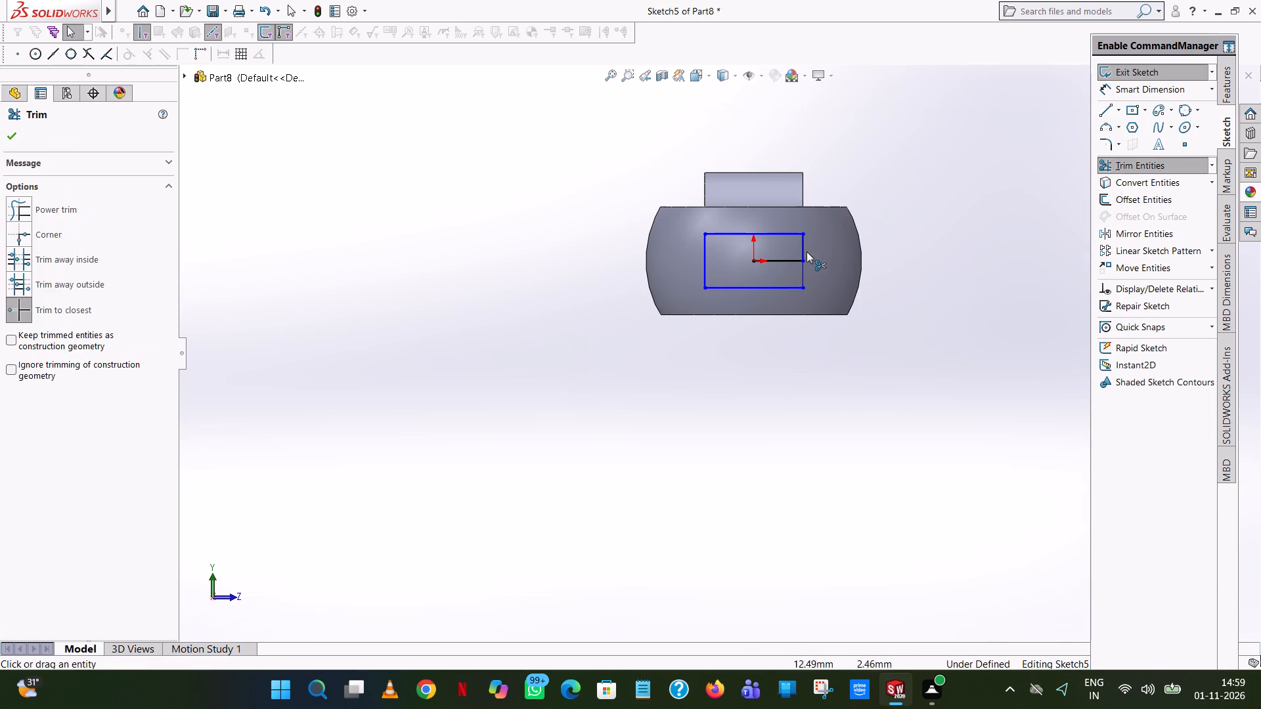
left_click(788, 259)
left_click(1000, 173)
Extrude the rectangle 4 mm from the handle neck into the hub, merged with the existing body.
left_click(1226, 93)
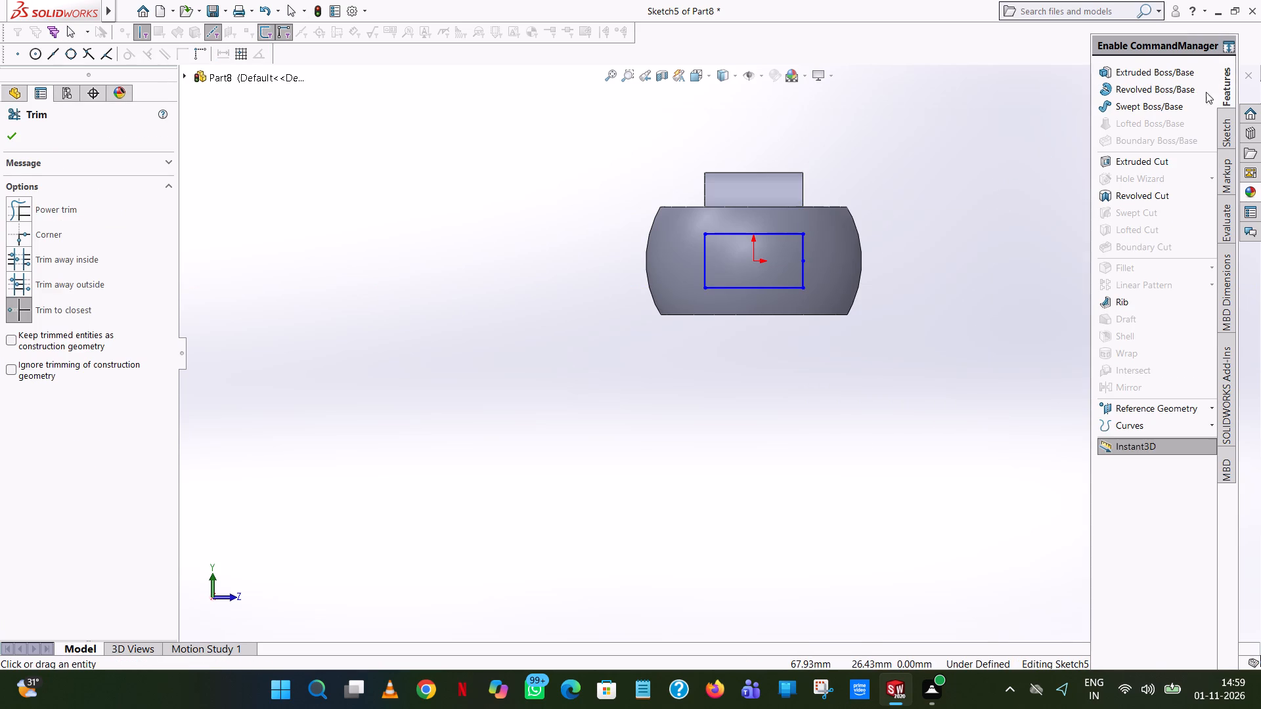
left_click(1153, 76)
middle_click_drag(924, 142, 915, 144)
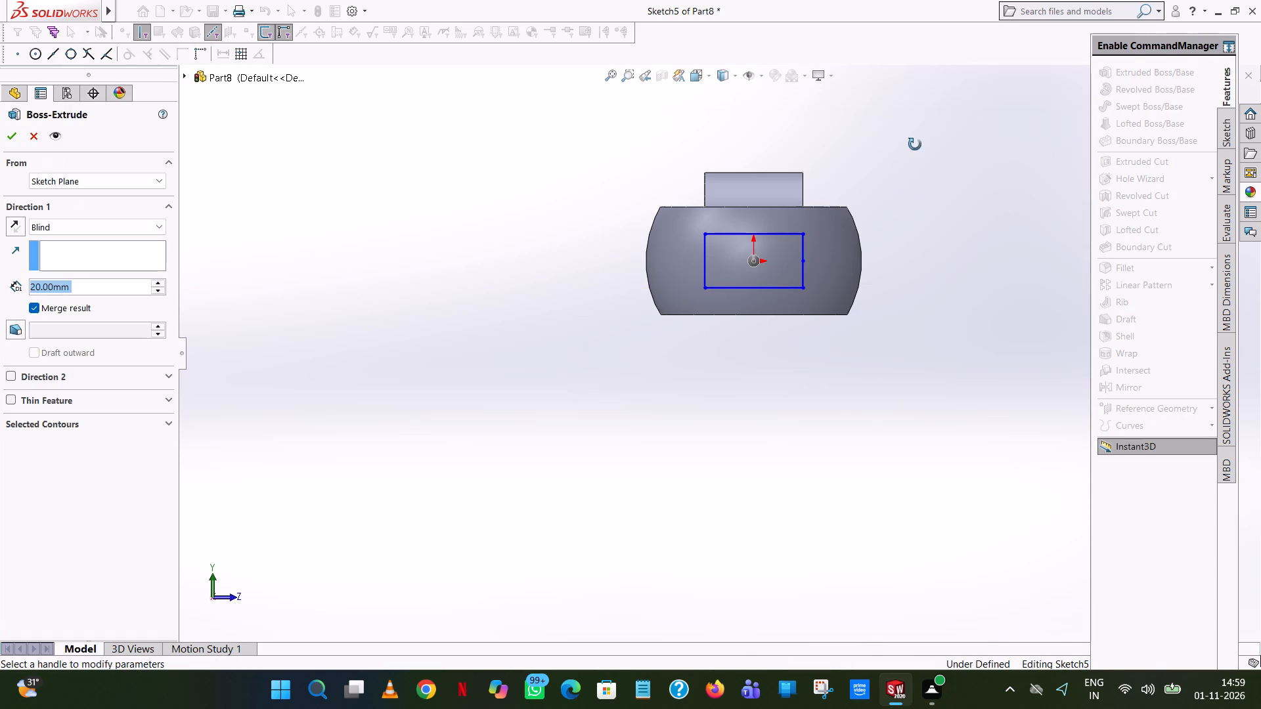
middle_click_drag(915, 144, 845, 378)
left_click_drag(351, 559, 374, 551)
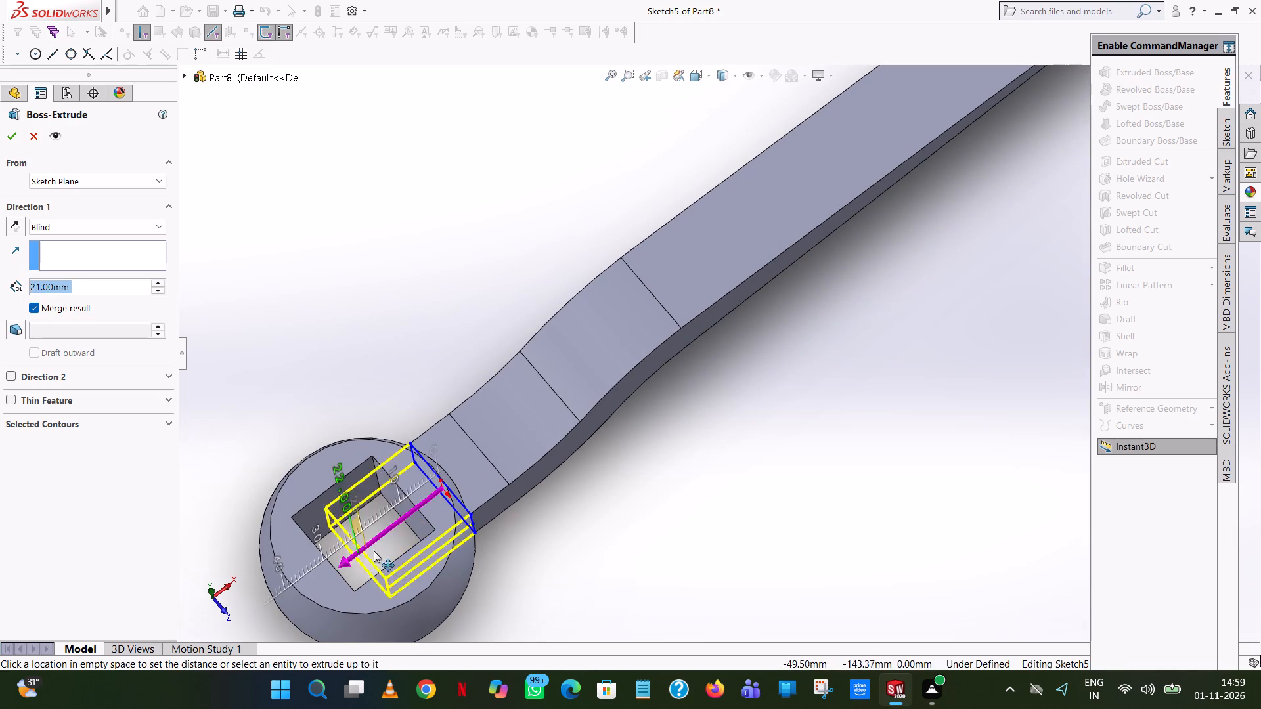
left_click_drag(374, 551, 423, 488)
middle_click_drag(645, 530, 640, 601)
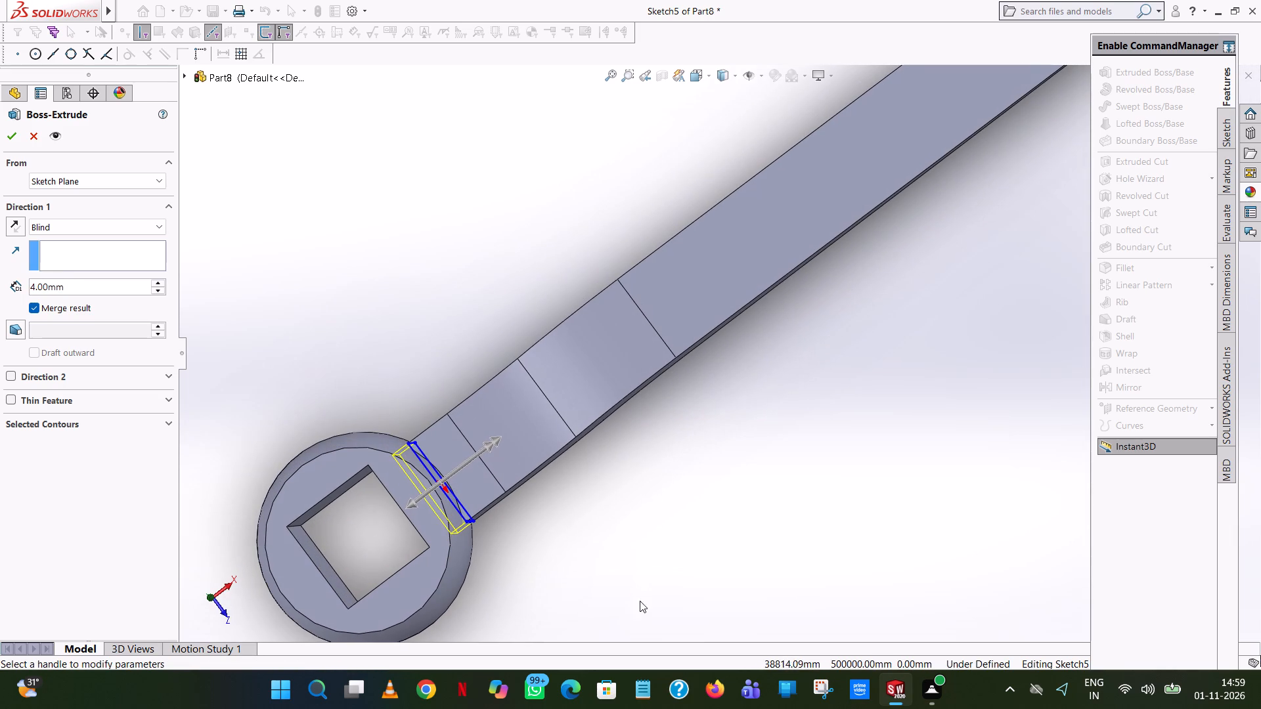
left_click(7, 144)
left_click(470, 257)
Examine the joined neck-to-hub area from several angles, including the neck's corners, the hub's underside and the square hole.
middle_click_drag(422, 301, 477, 507)
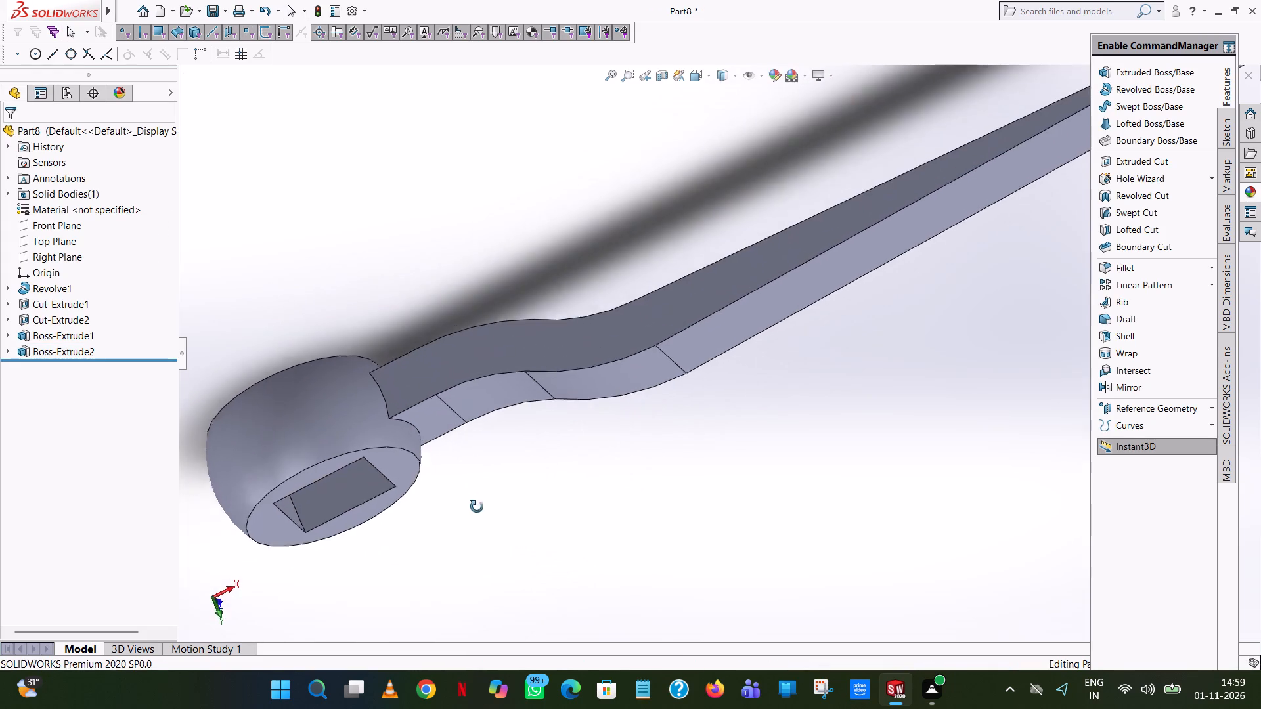
middle_click_drag(477, 507, 615, 483)
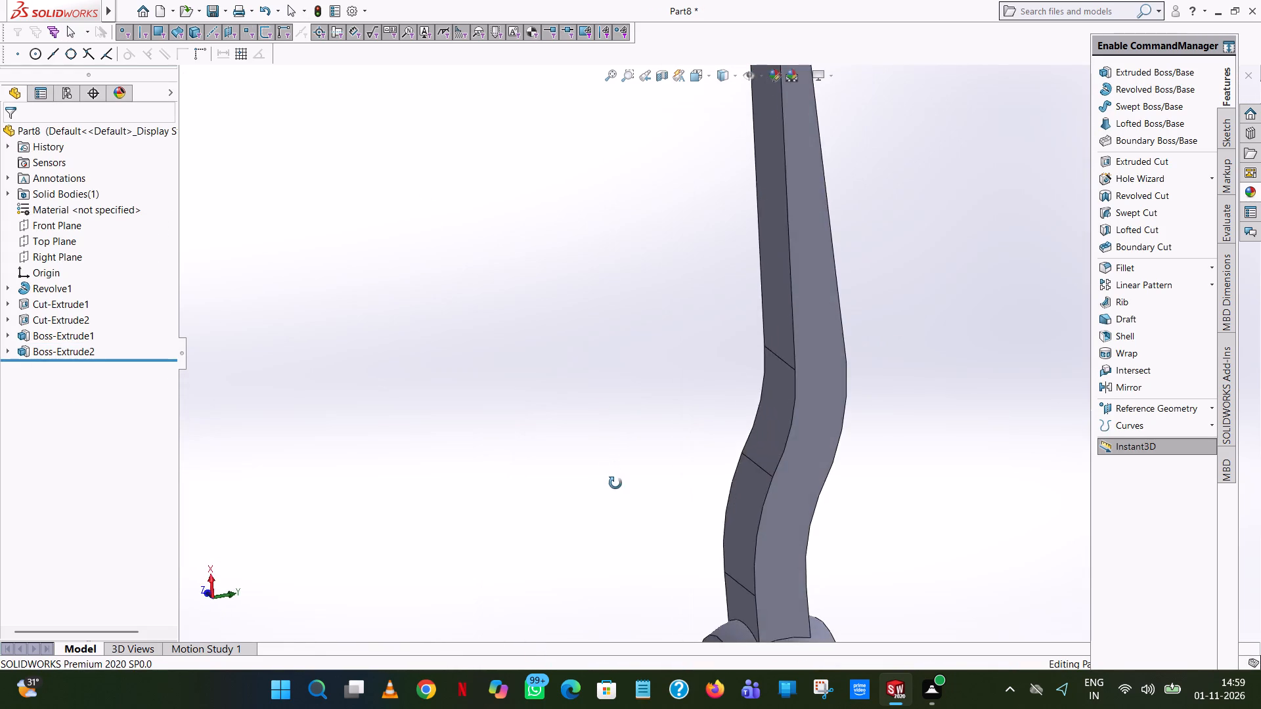
middle_click_drag(615, 483, 699, 510)
scroll(700, 510, "up", 1)
scroll(671, 534, "down", 9)
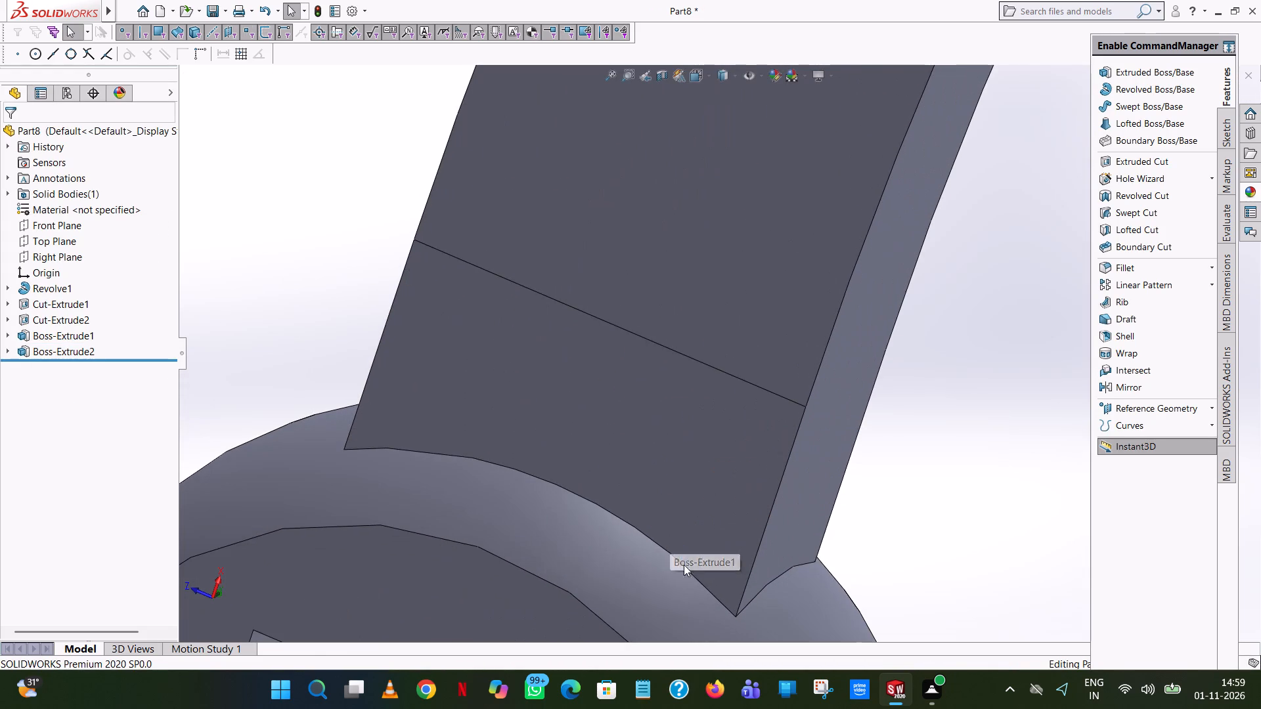
scroll(686, 569, "down", 10)
scroll(759, 521, "up", 14)
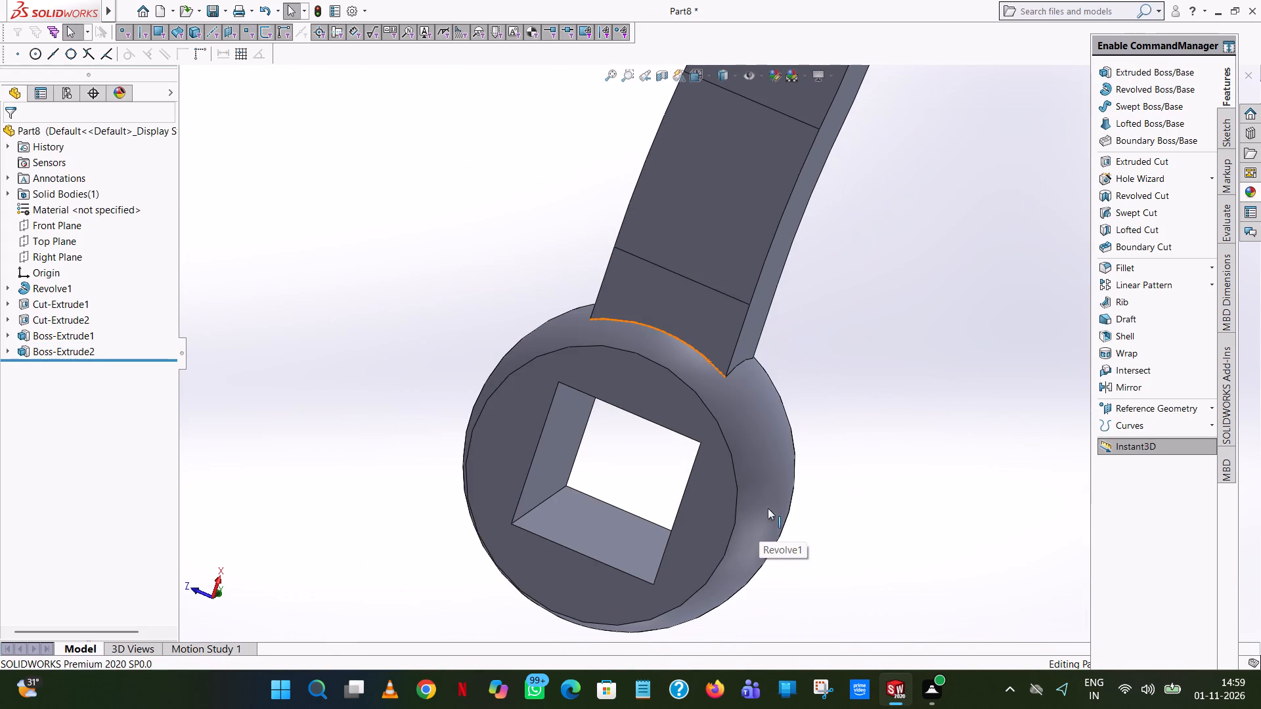
middle_click_drag(820, 471, 569, 340)
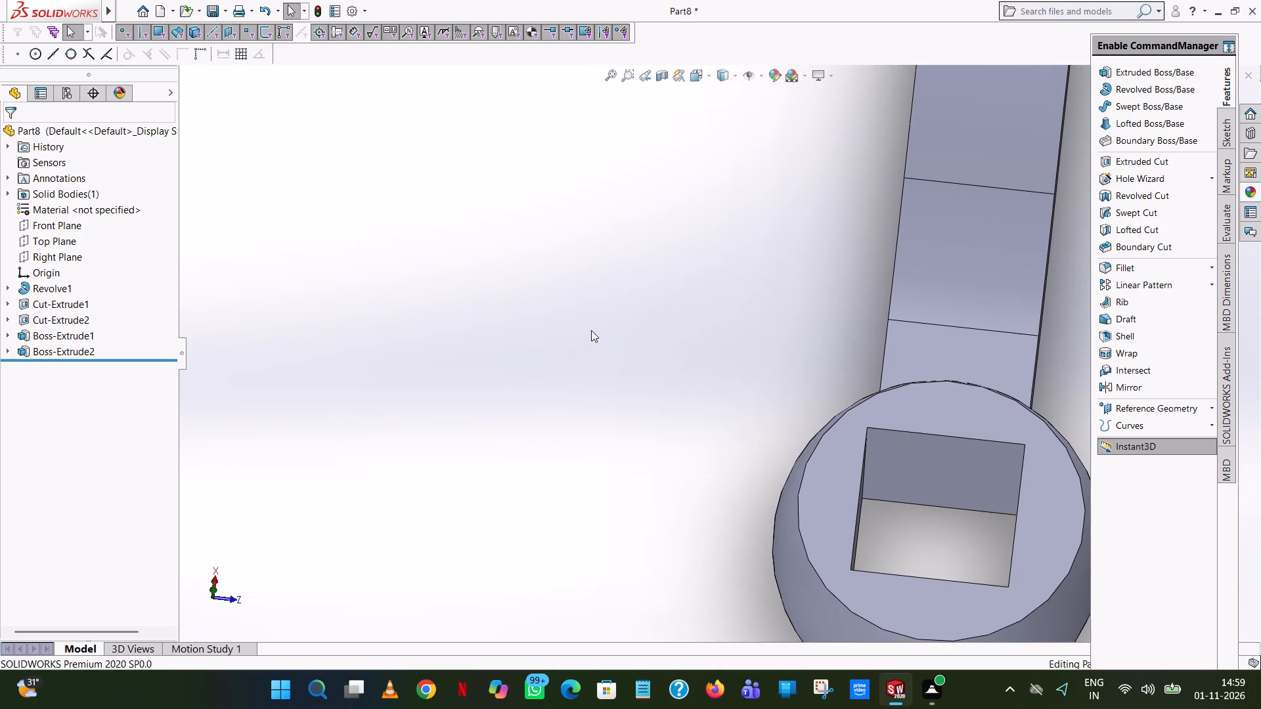
scroll(960, 407, "up", 5)
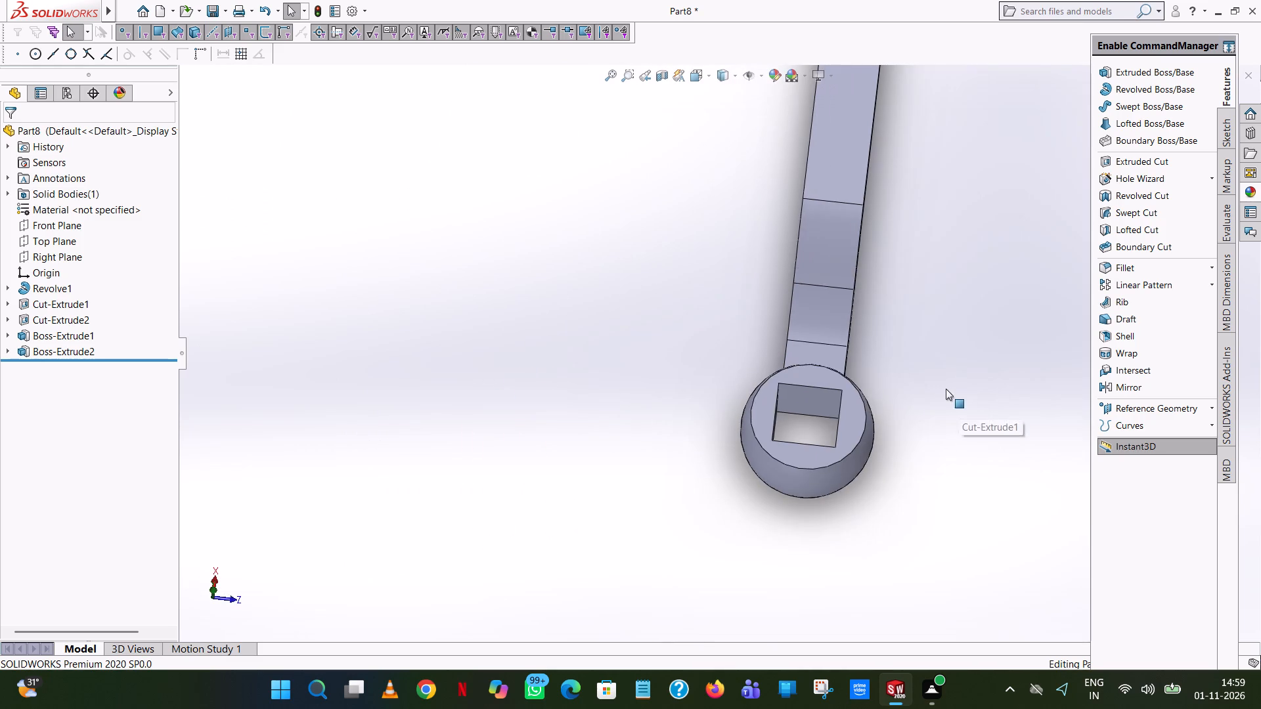
middle_click_drag(938, 375, 857, 238)
middle_click_drag(865, 274, 798, 175)
scroll(826, 100, "up", 1)
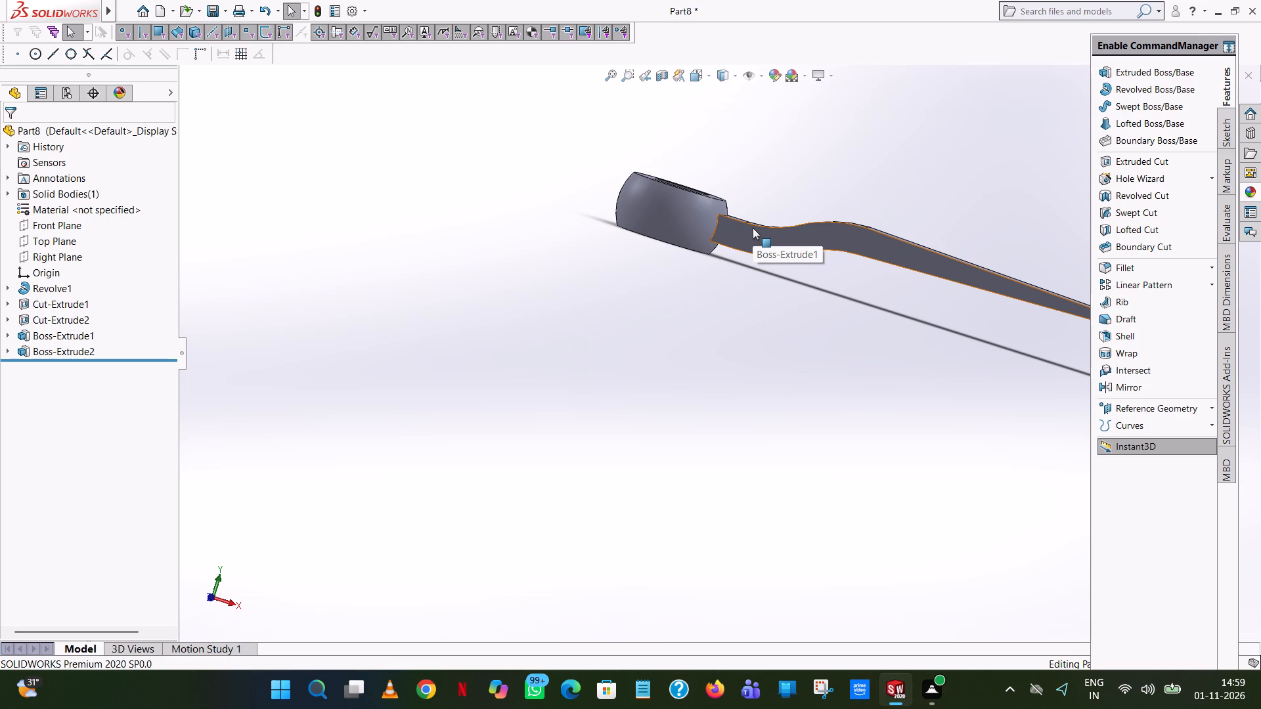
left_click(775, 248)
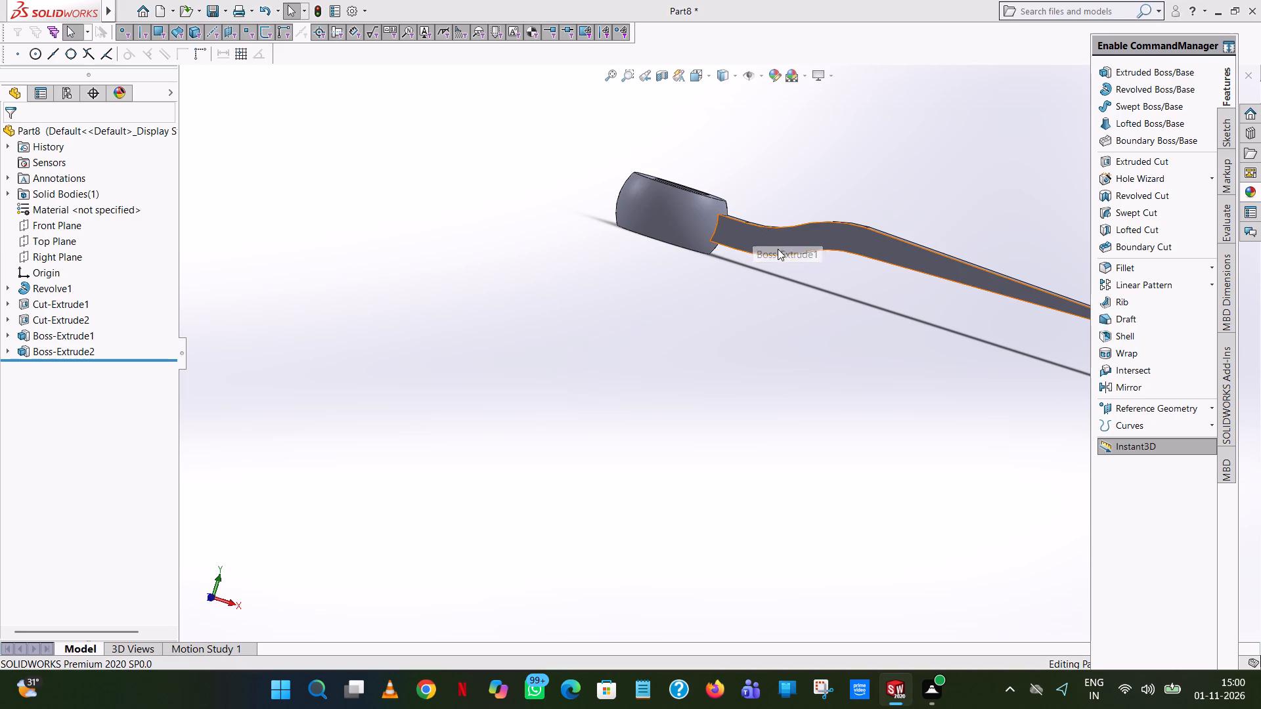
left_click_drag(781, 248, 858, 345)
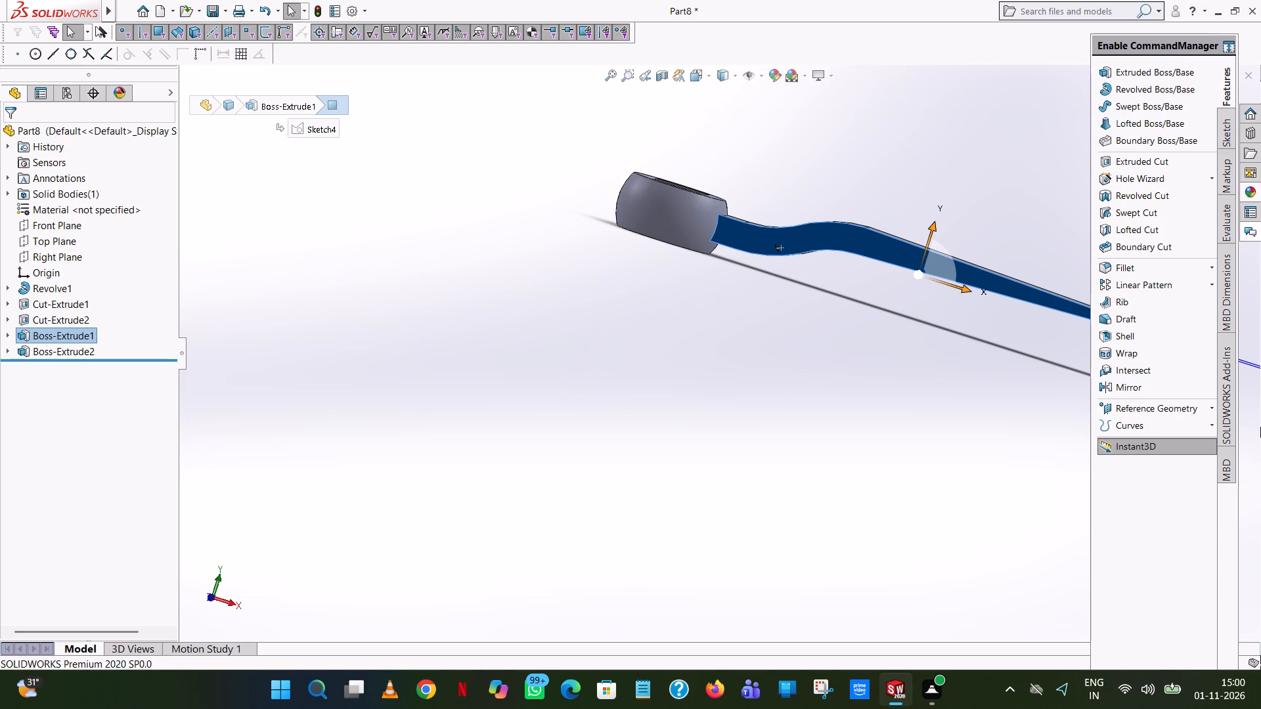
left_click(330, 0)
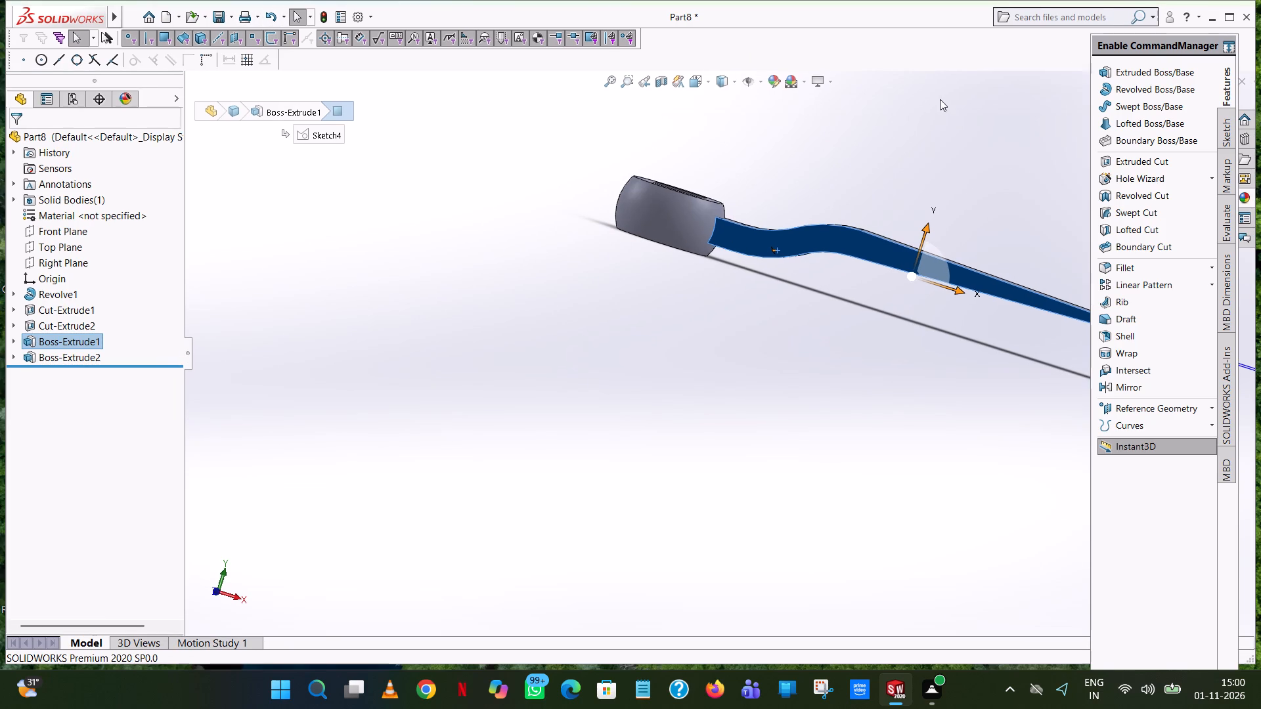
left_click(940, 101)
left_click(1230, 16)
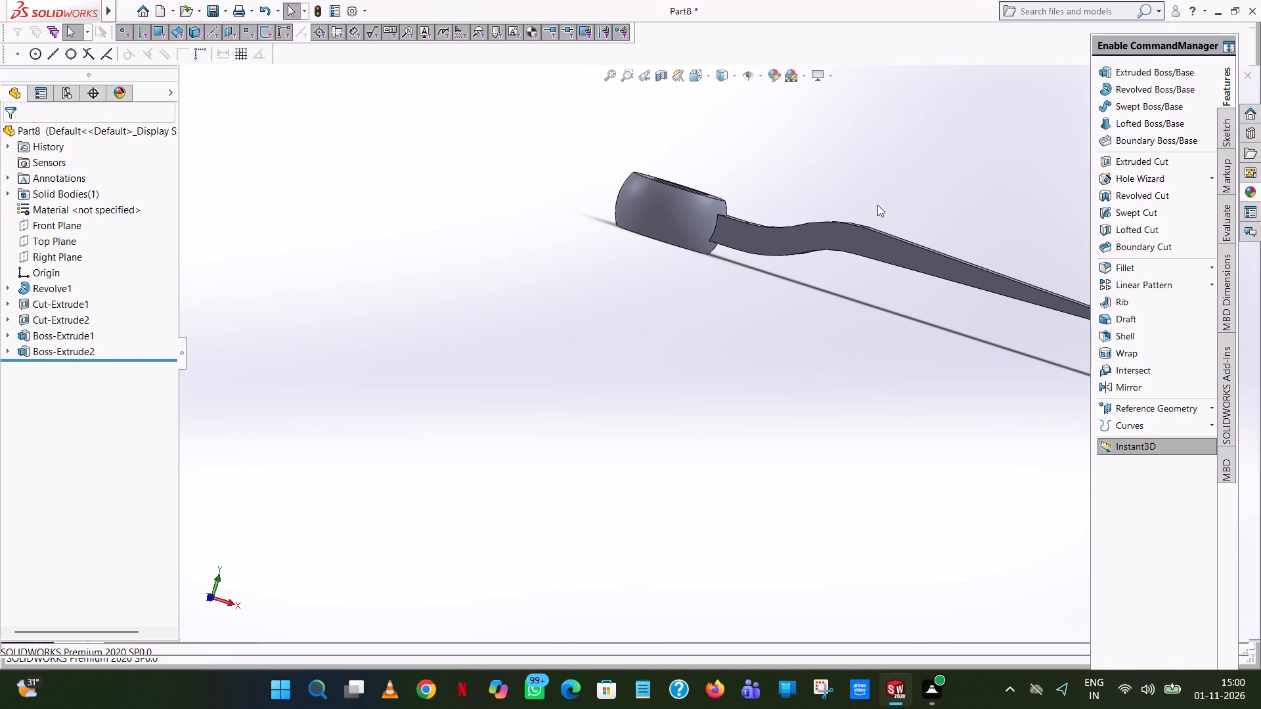
Start an Extruded Cut sketch on the handle's long flat upper face, near its free end.
scroll(879, 216, "up", 1)
middle_click_drag(879, 219, 835, 378)
scroll(871, 337, "up", 4)
scroll(874, 380, "down", 6)
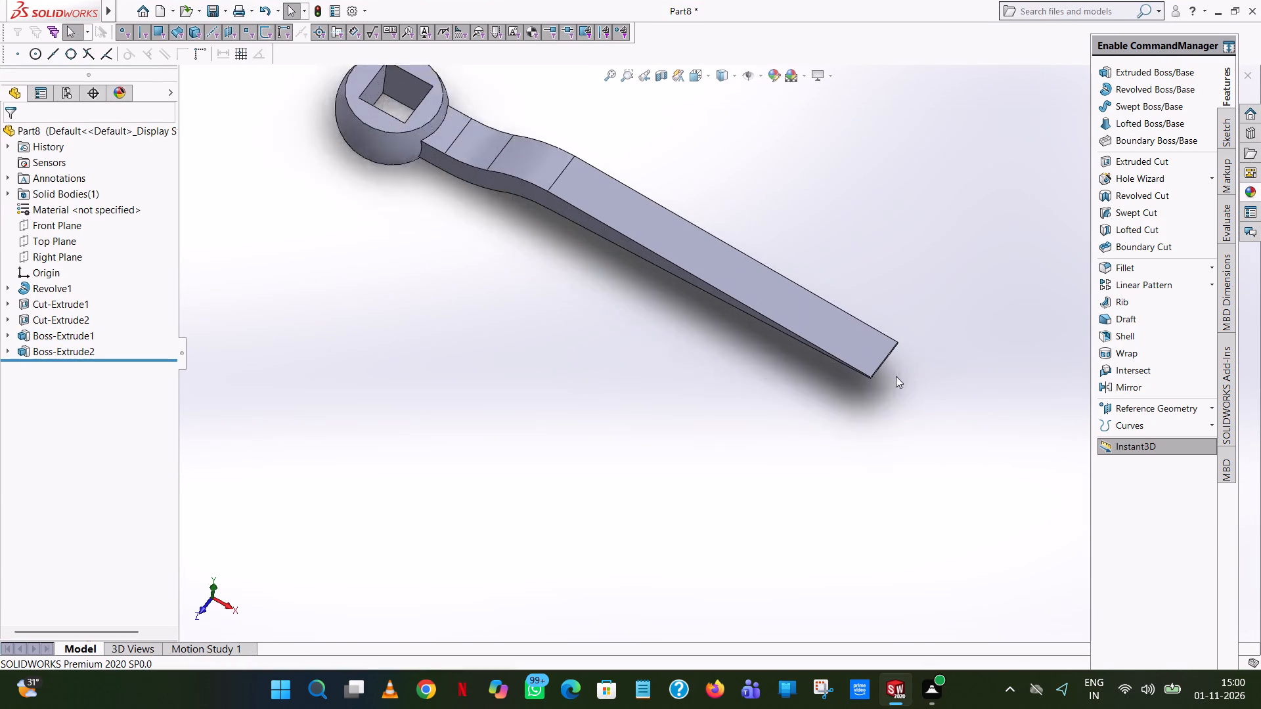
scroll(896, 376, "down", 1)
middle_click_drag(873, 364, 888, 433)
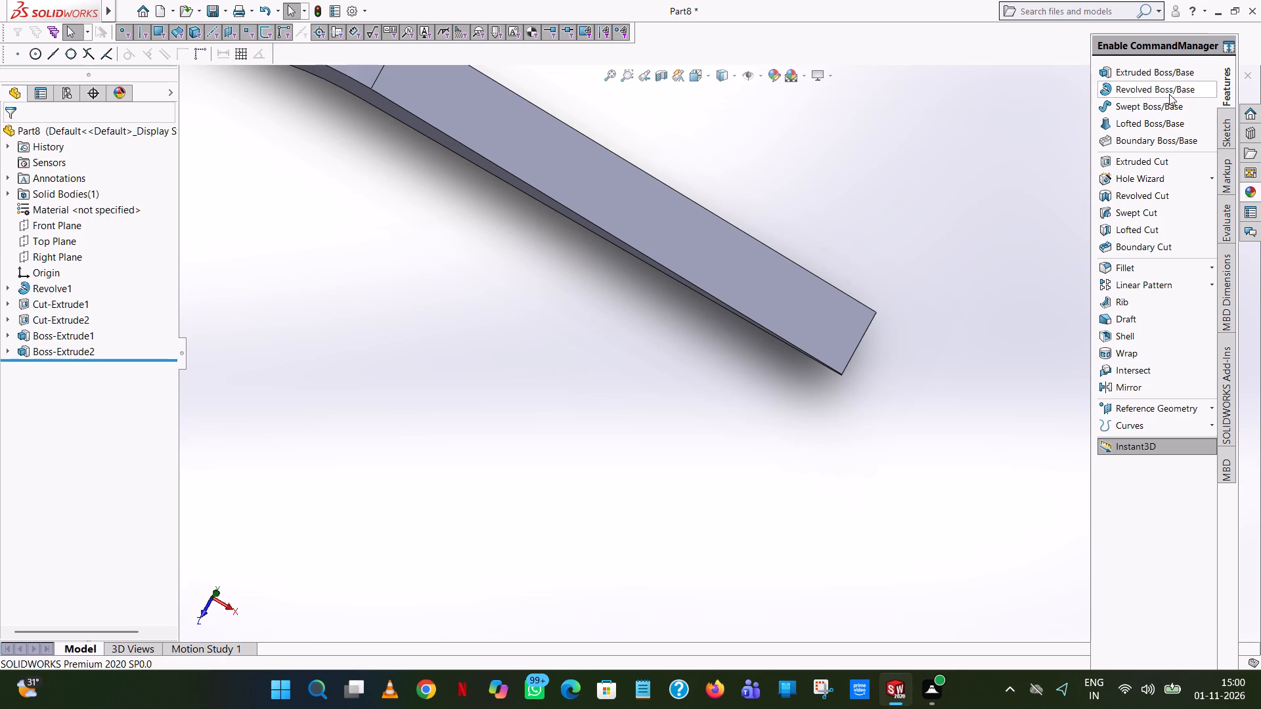
left_click(1155, 150)
left_click(778, 307)
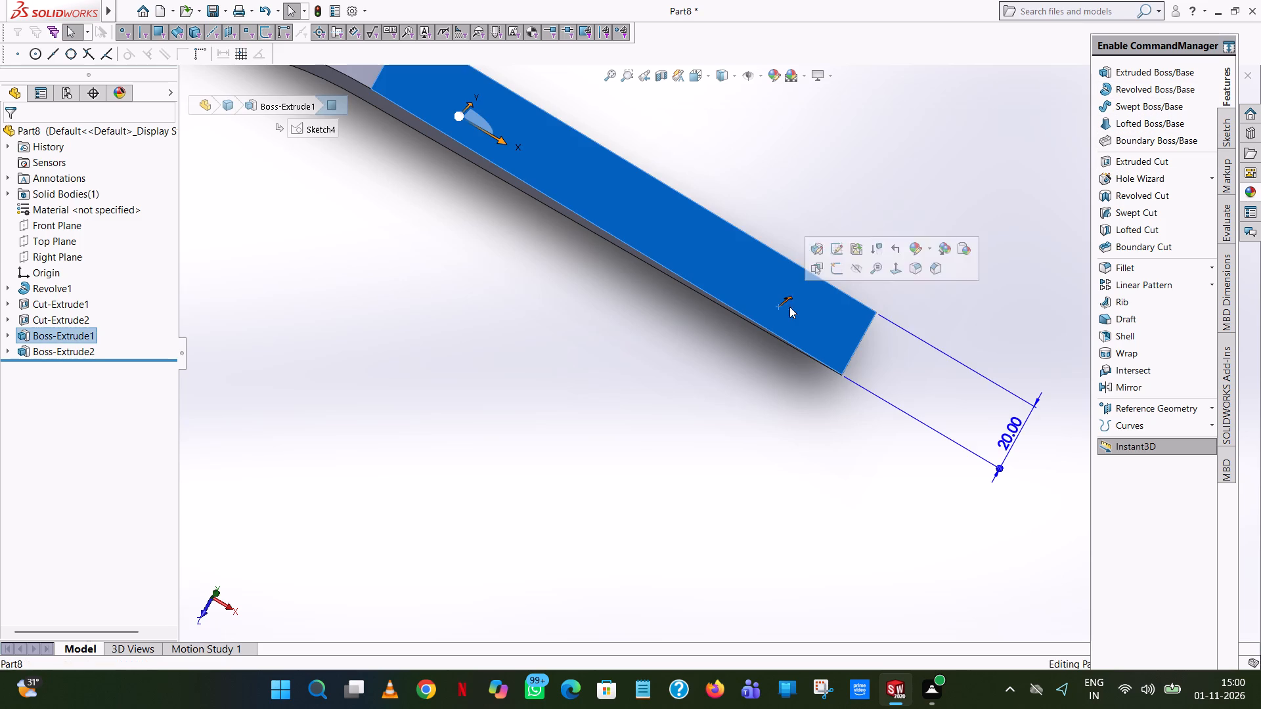
left_click(764, 154)
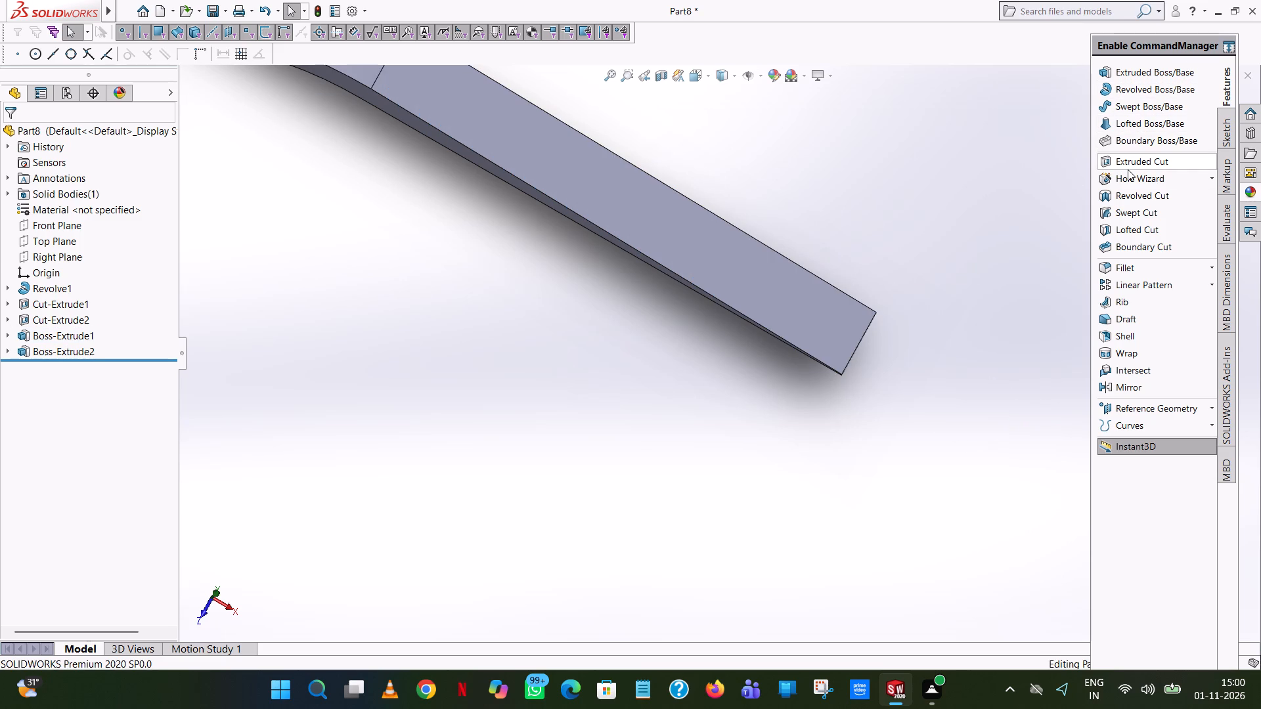
left_click(1129, 157)
left_click(776, 288)
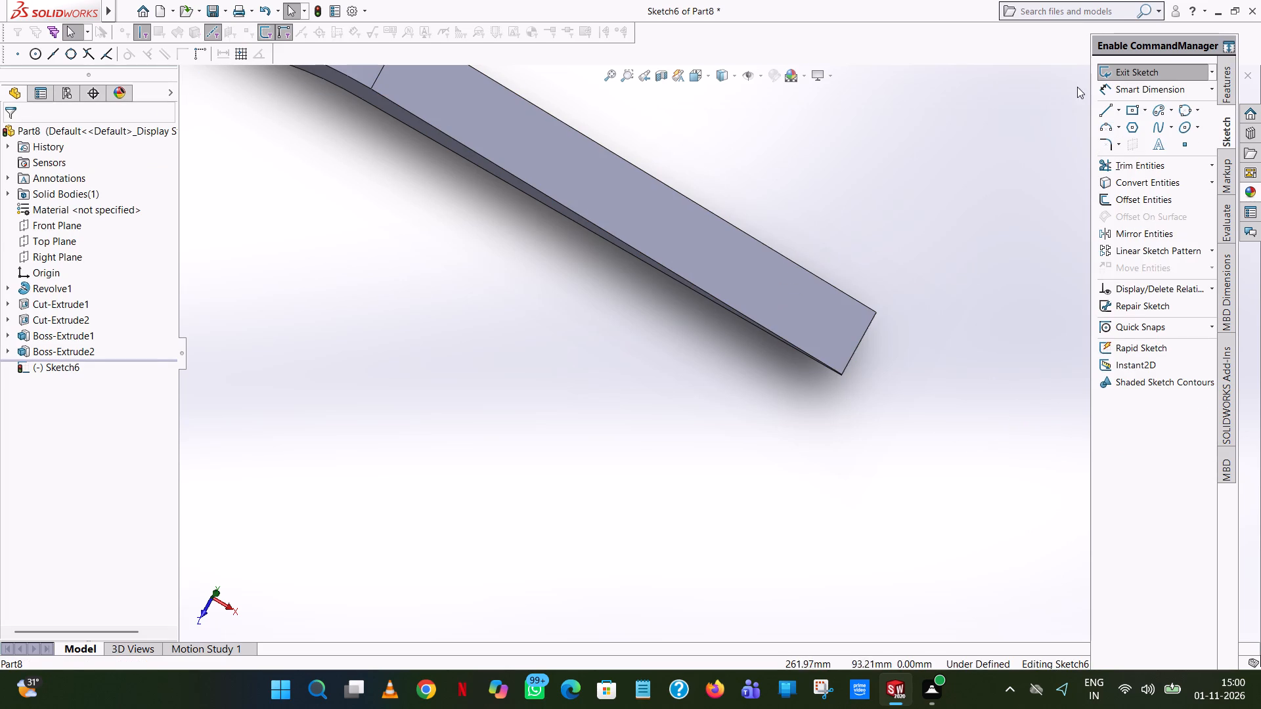
left_click(705, 63)
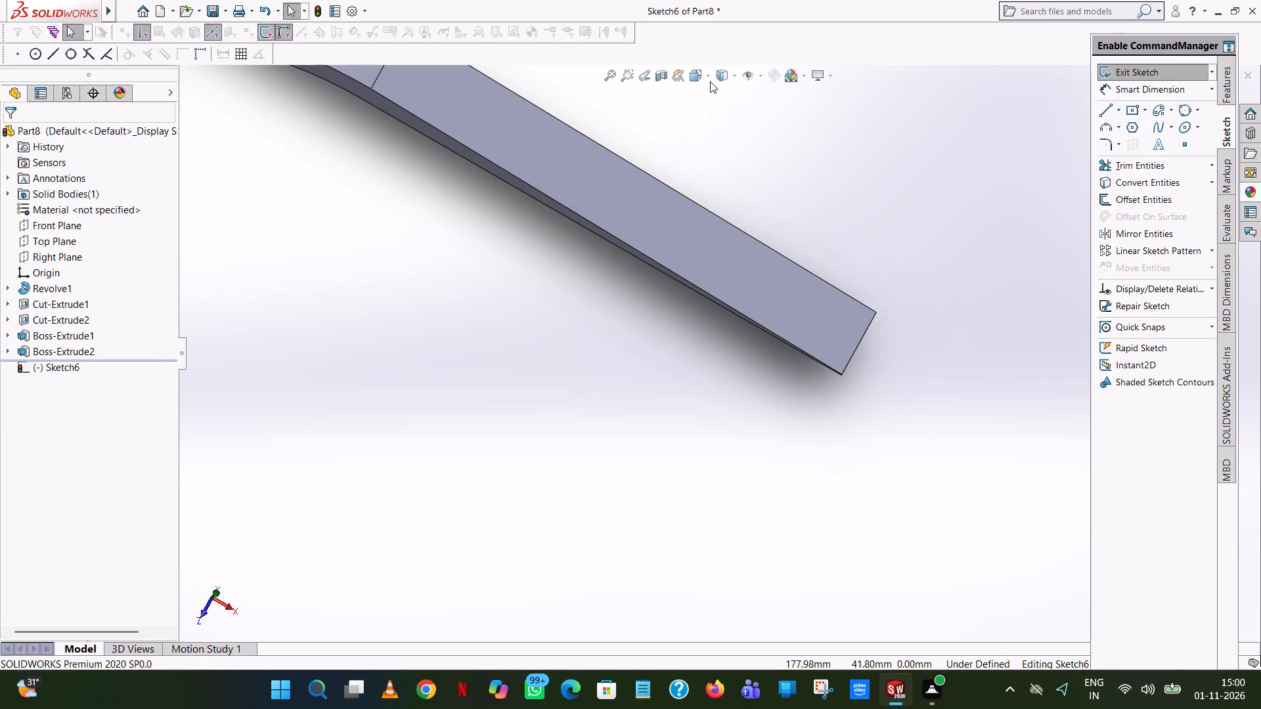
left_click(705, 75)
left_click(772, 151)
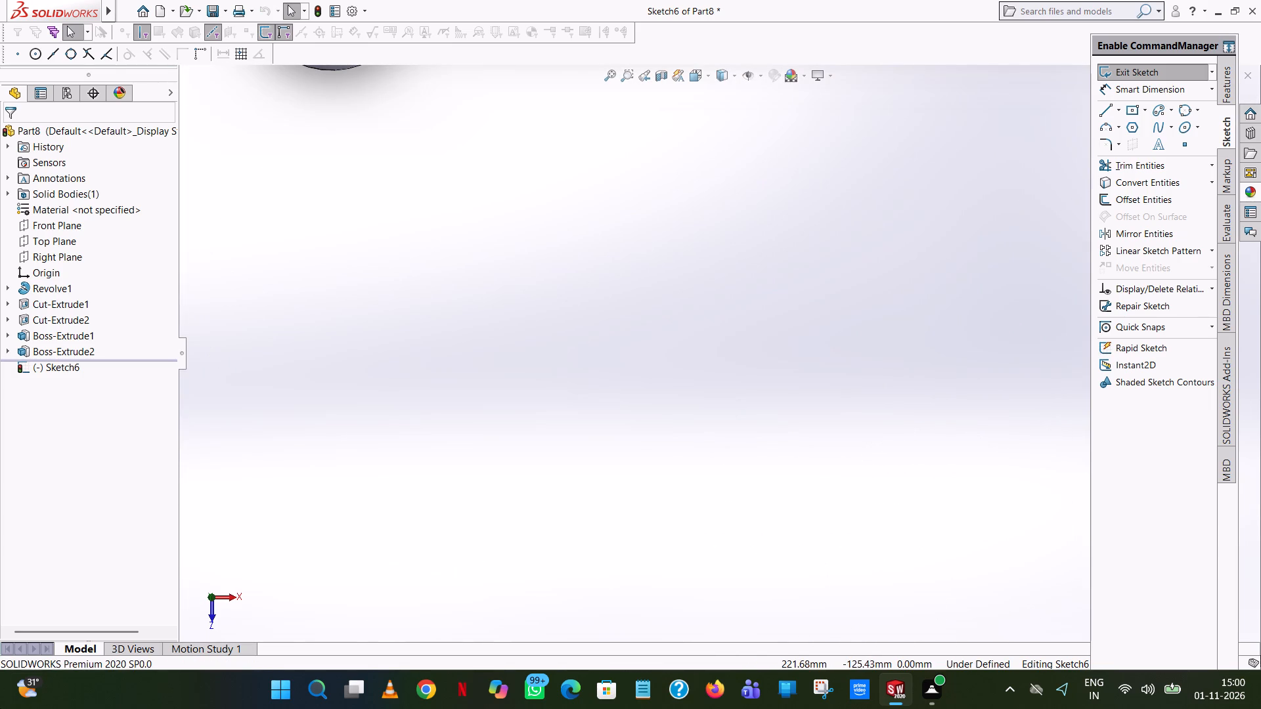
scroll(444, 139, "up", 5)
scroll(881, 238, "down", 6)
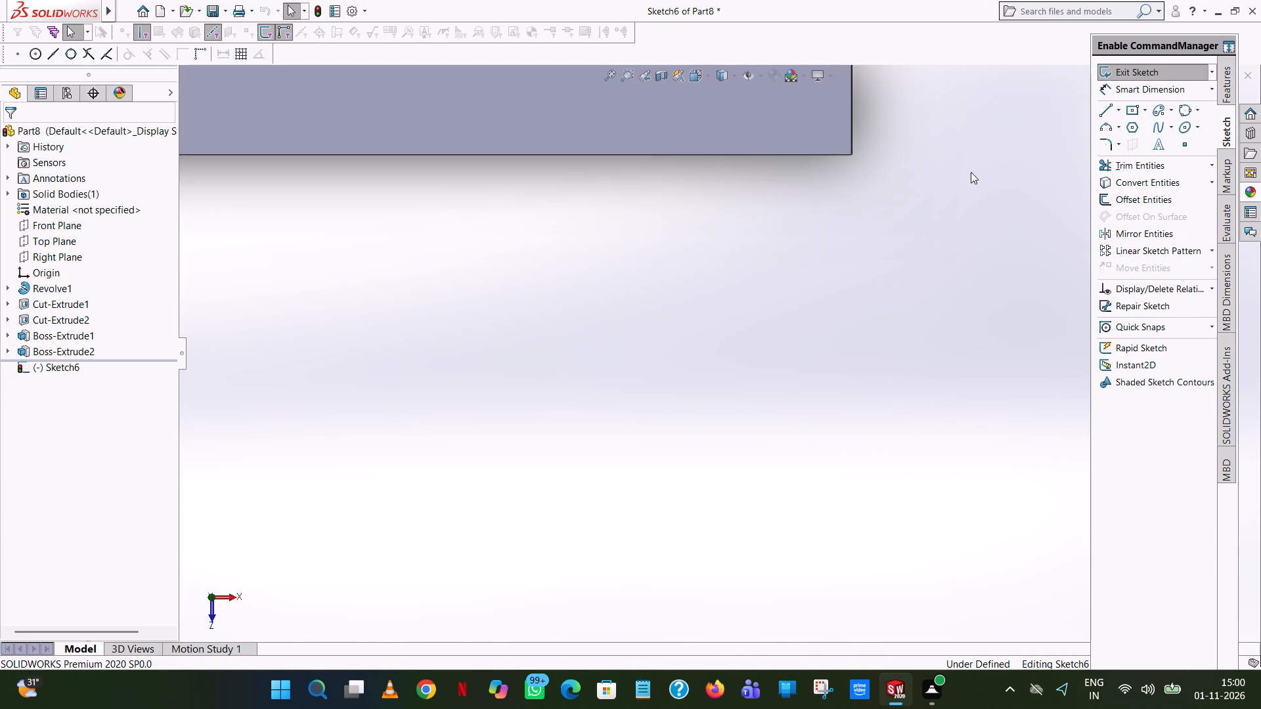
scroll(798, 121, "up", 2)
scroll(822, 142, "down", 1)
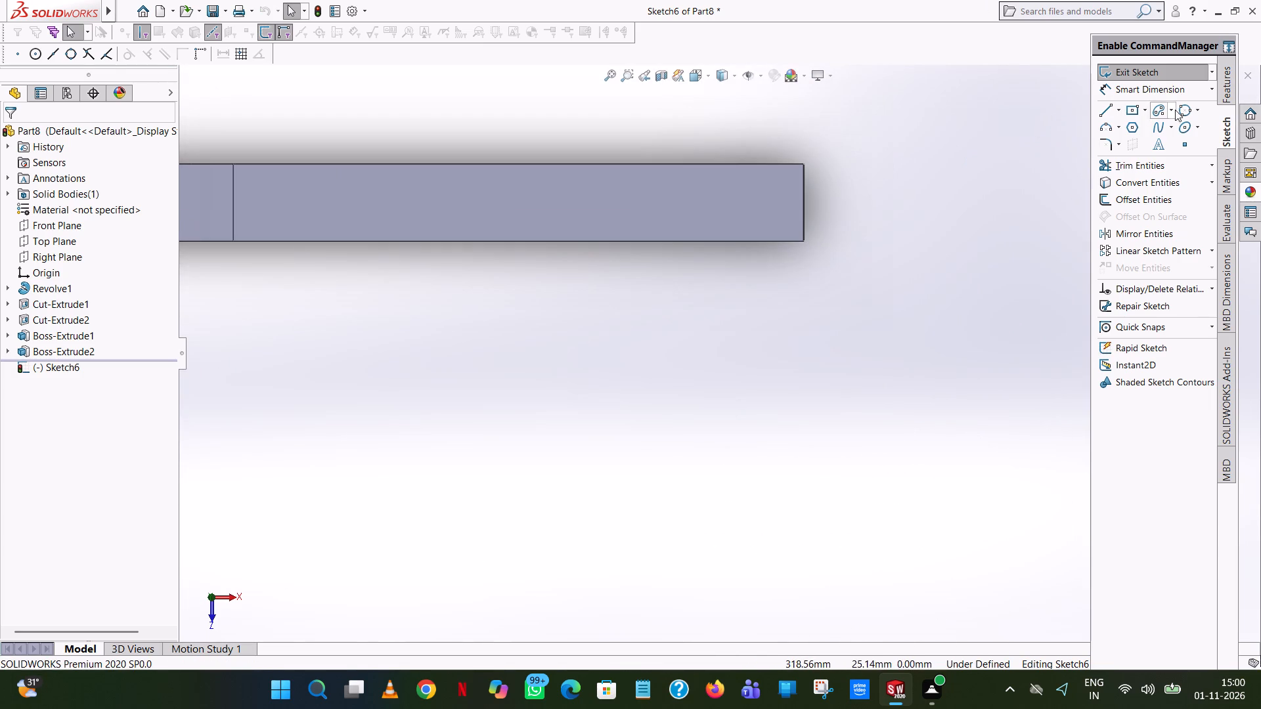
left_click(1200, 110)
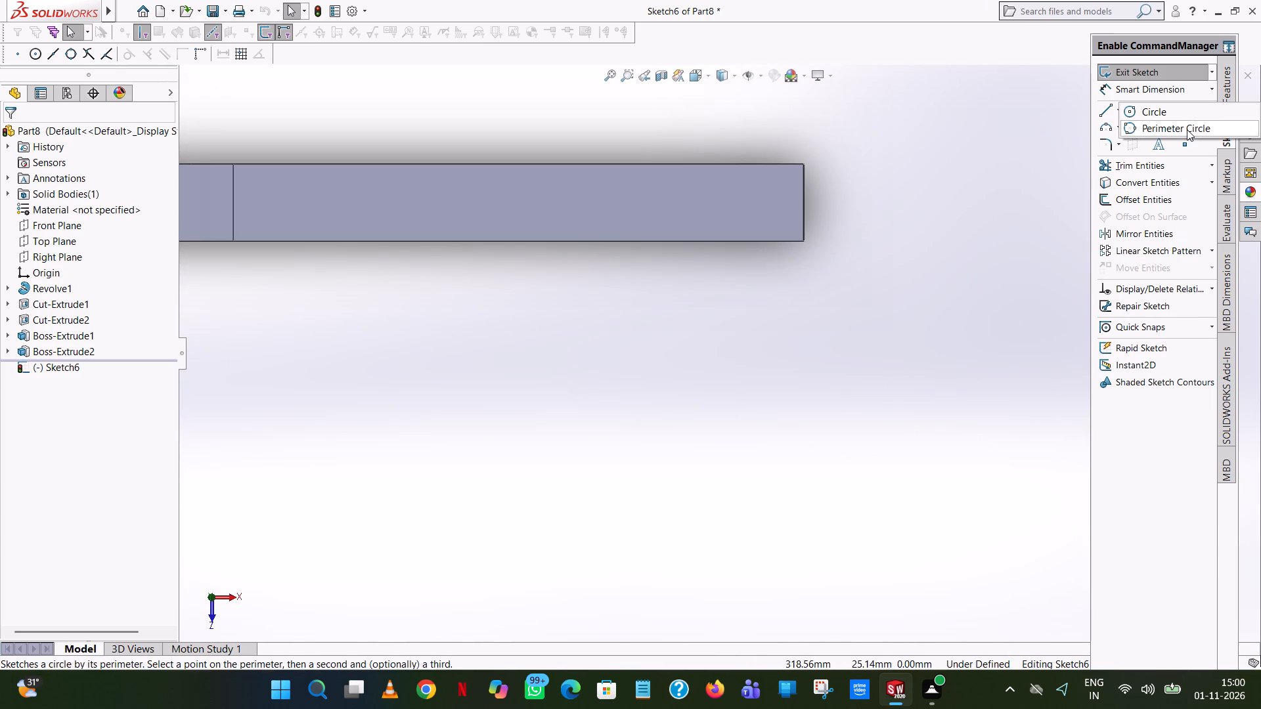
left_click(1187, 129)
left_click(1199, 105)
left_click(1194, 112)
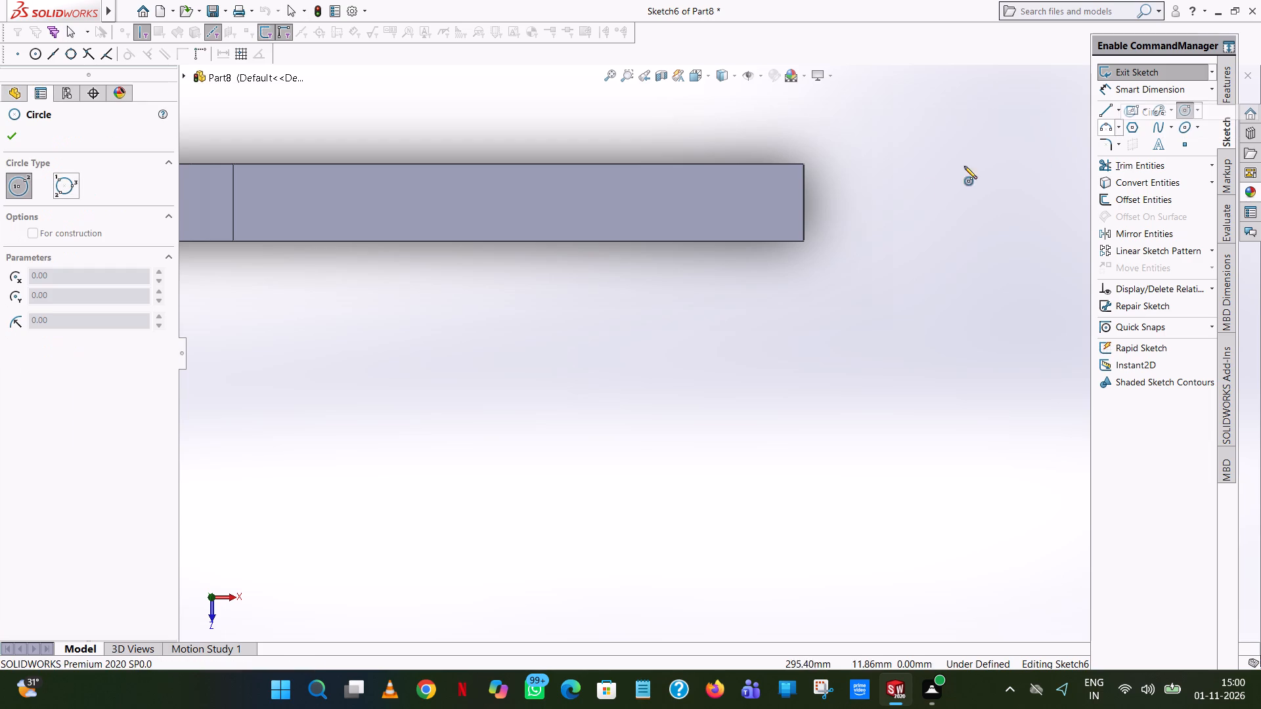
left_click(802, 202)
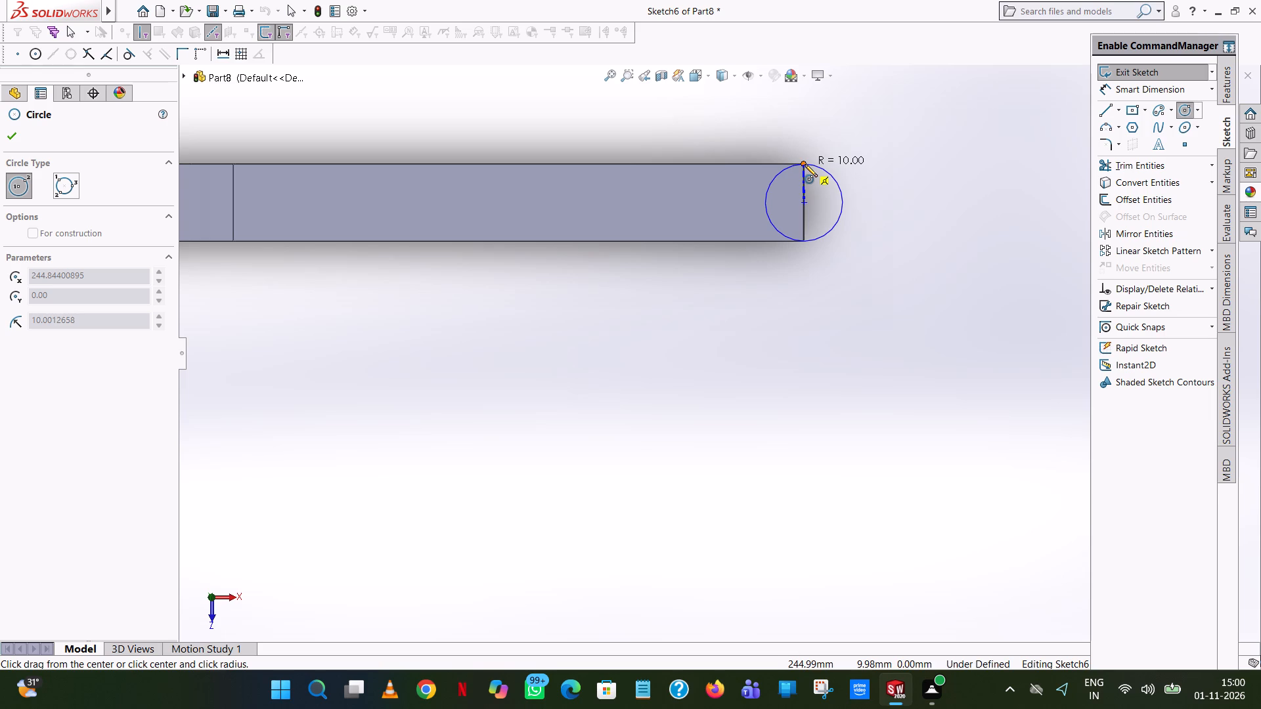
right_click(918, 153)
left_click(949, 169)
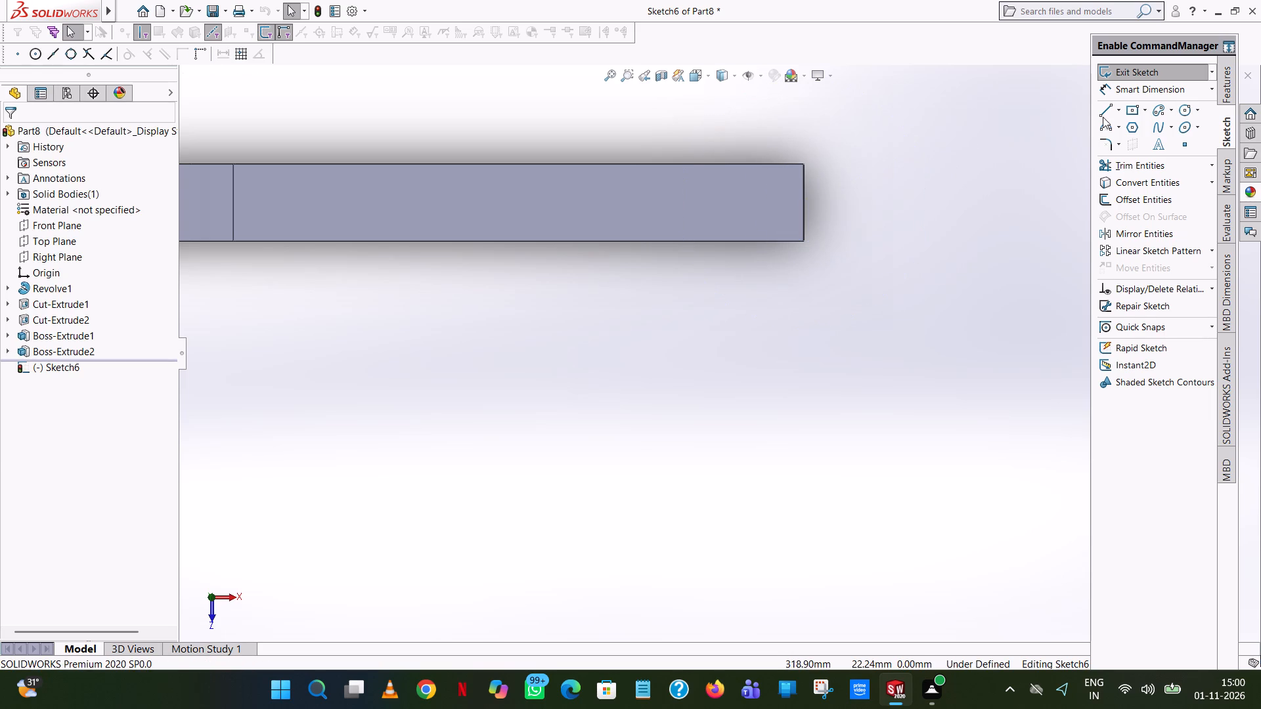
Sketch a 10 mm horizontal line from the midpoint of the handle's free-end edge inward toward the hub.
left_click(1107, 114)
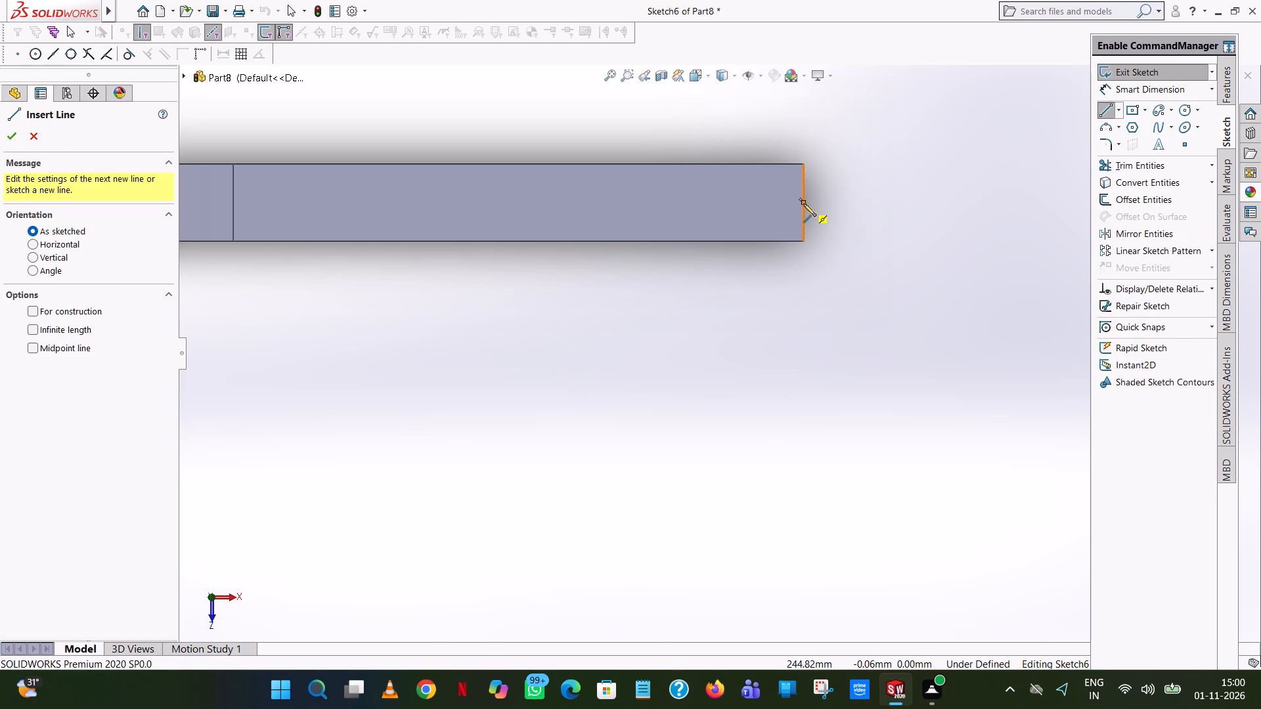
left_click(803, 203)
left_click(722, 204)
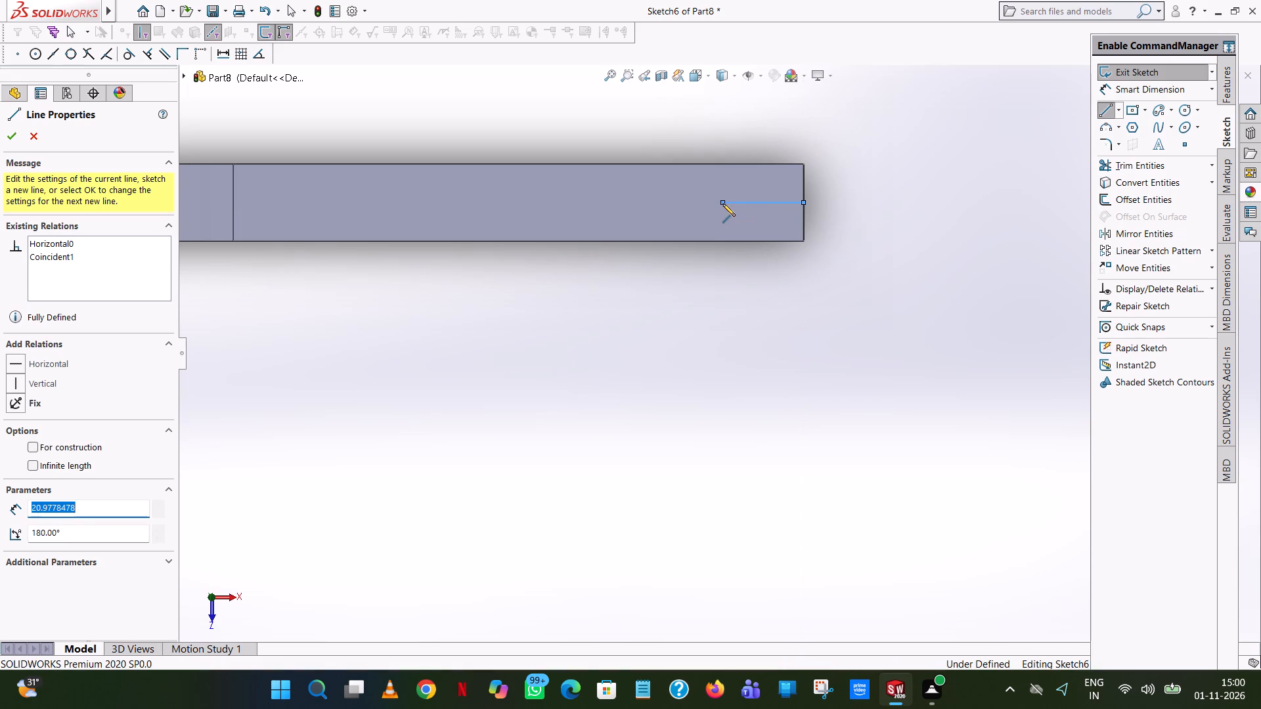
type("10")
key("Return")
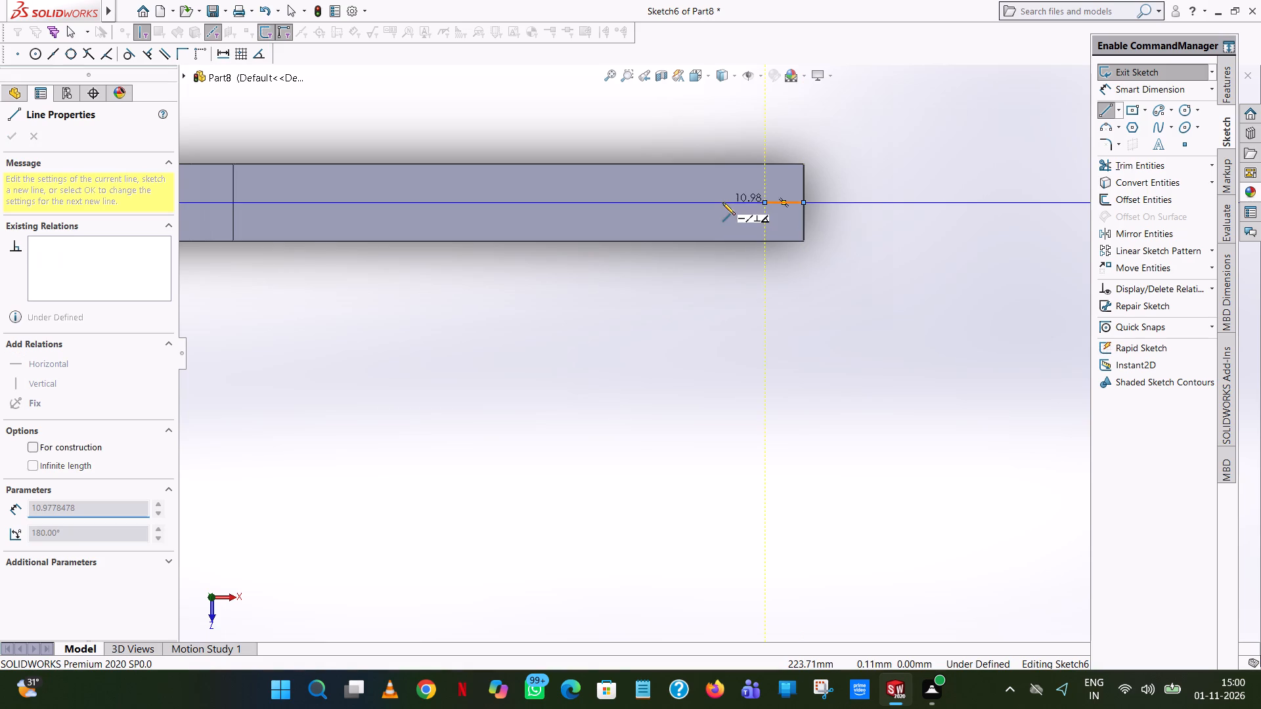
right_click(722, 202)
left_click(761, 206)
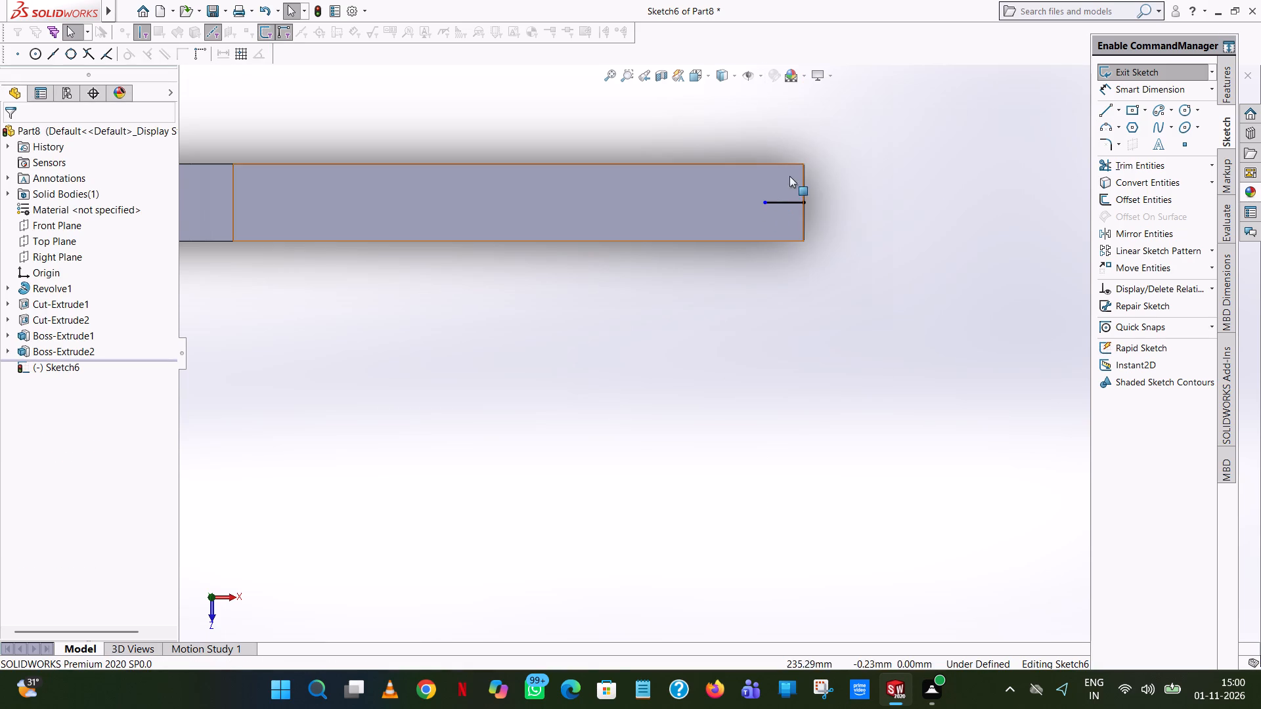
Sketch a 10 mm radius circle centred on the line's inner end and reaching the handle's free-end edge.
left_click(1184, 110)
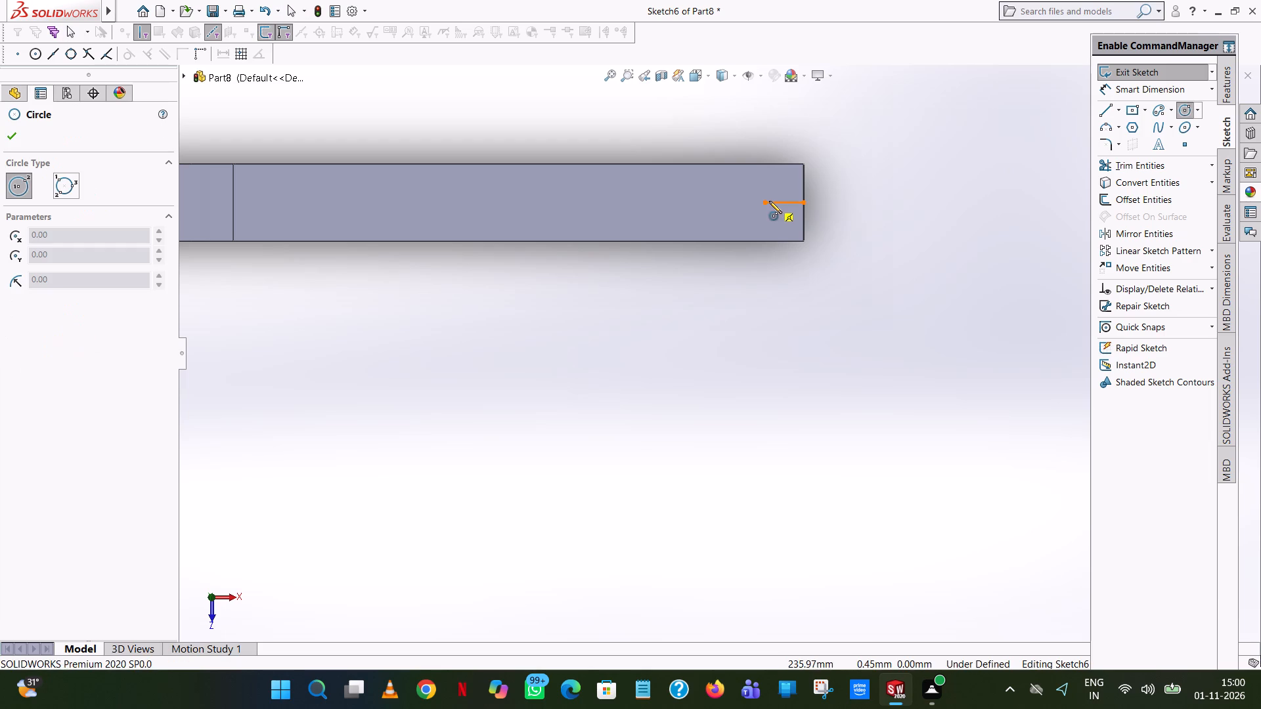
left_click(763, 202)
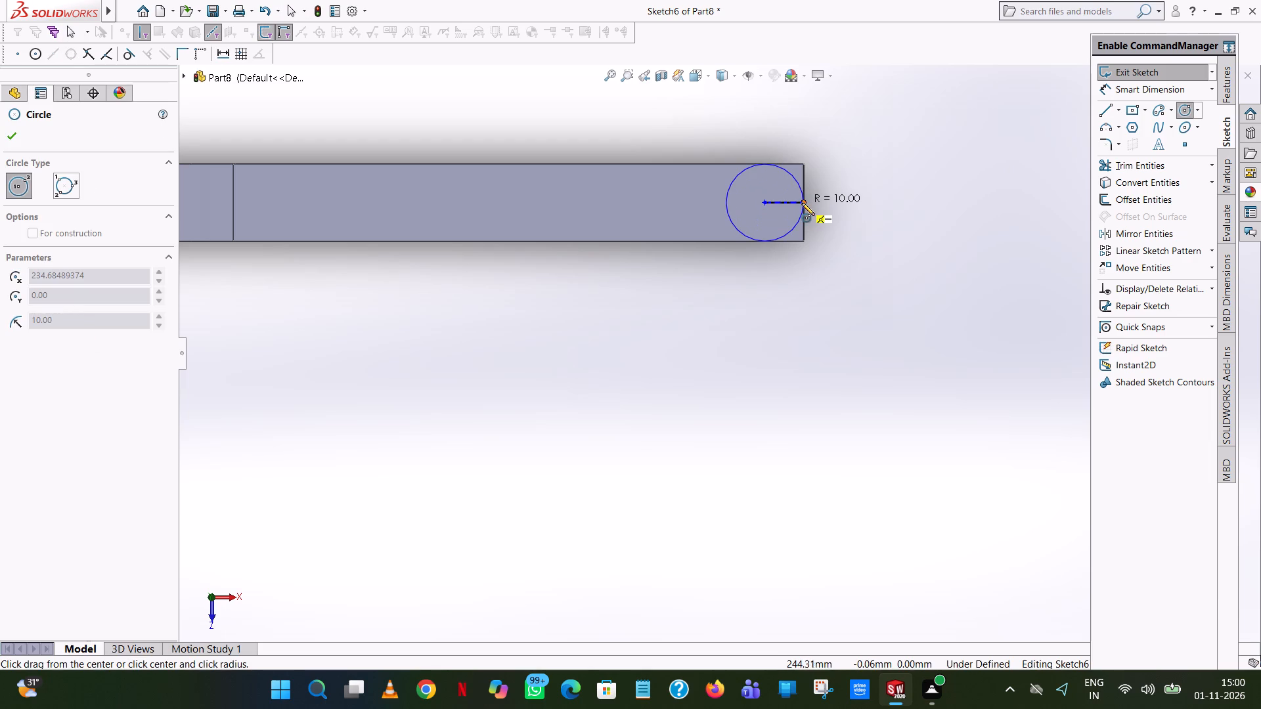
left_click(802, 203)
right_click(802, 203)
left_click(819, 209)
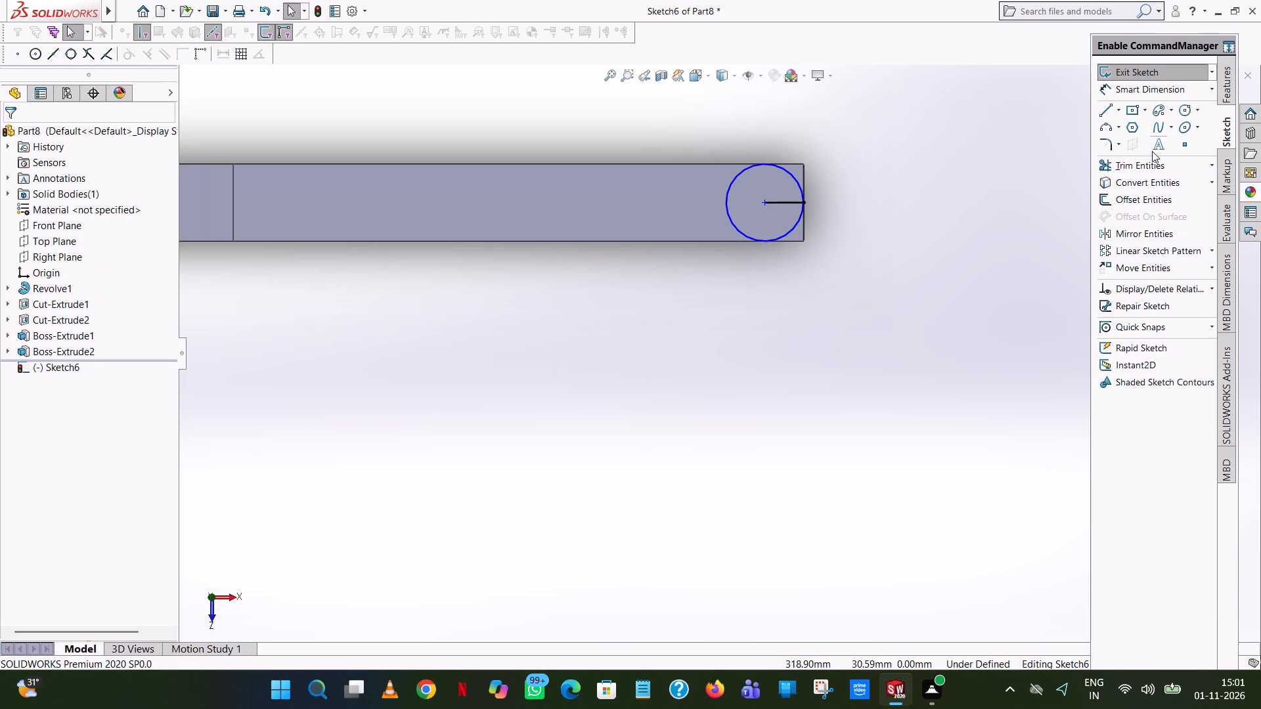
Trim away the 10 mm horizontal line inside the circle.
left_click(1125, 162)
left_click(781, 202)
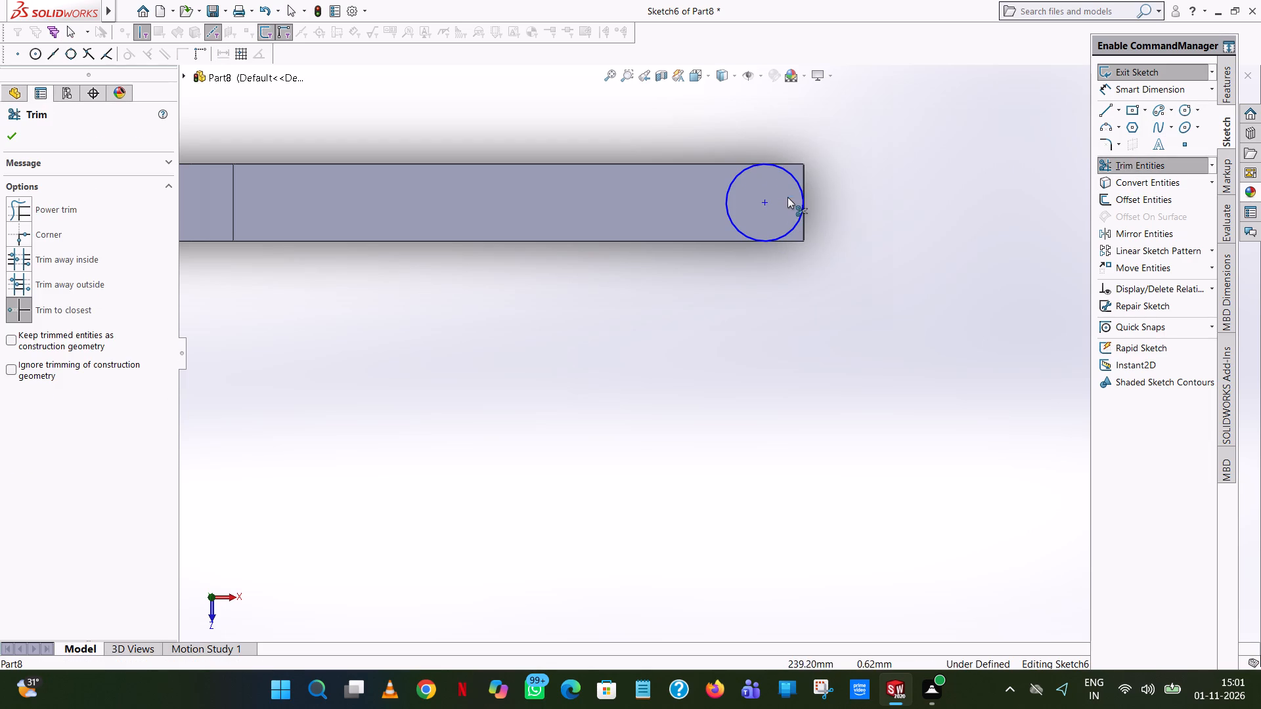
Sketch three connected lines along the handle's outline: 10 mm from the circle to one corner, 20 mm across the free end, and 10 mm back to the circle.
left_click(1101, 107)
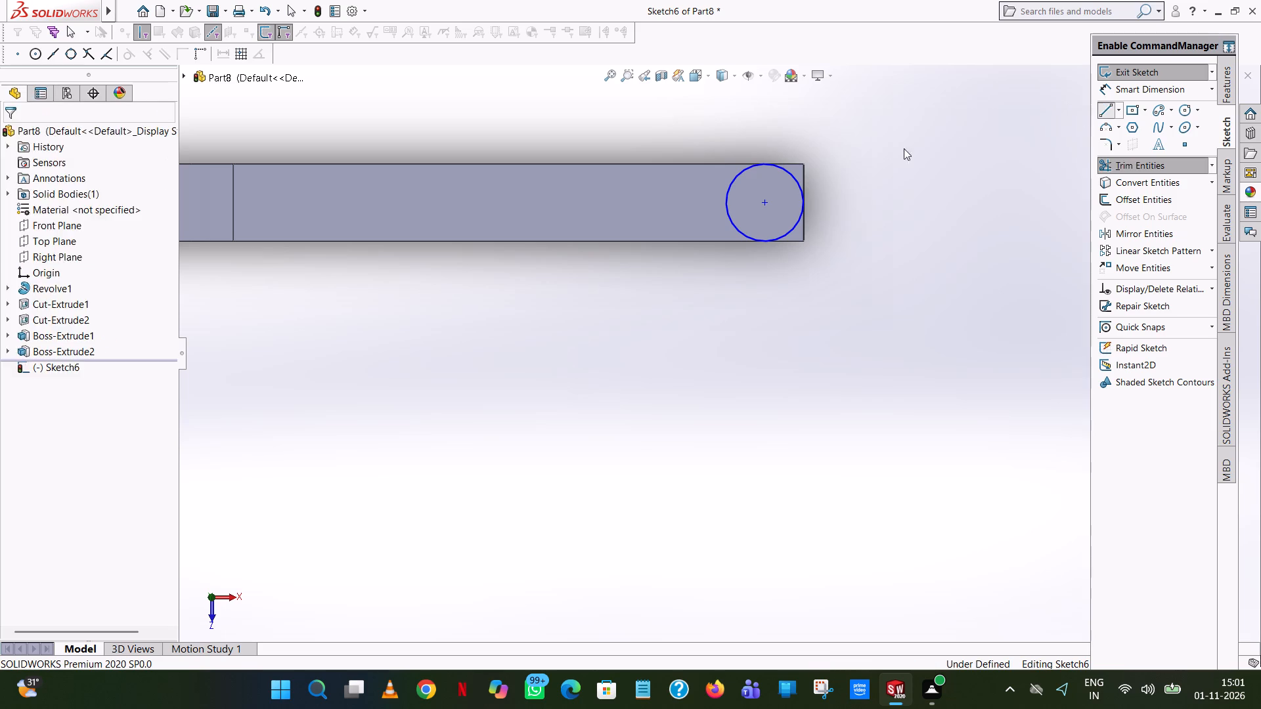
left_click(765, 163)
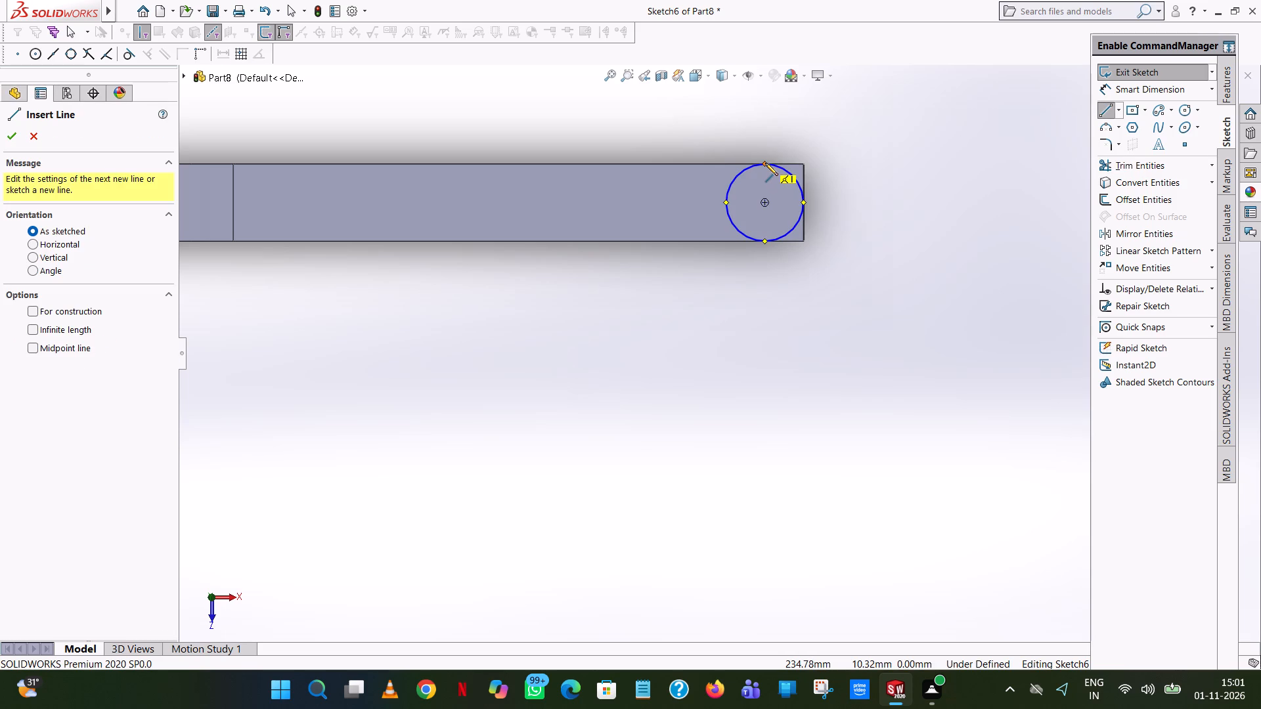
left_click(805, 163)
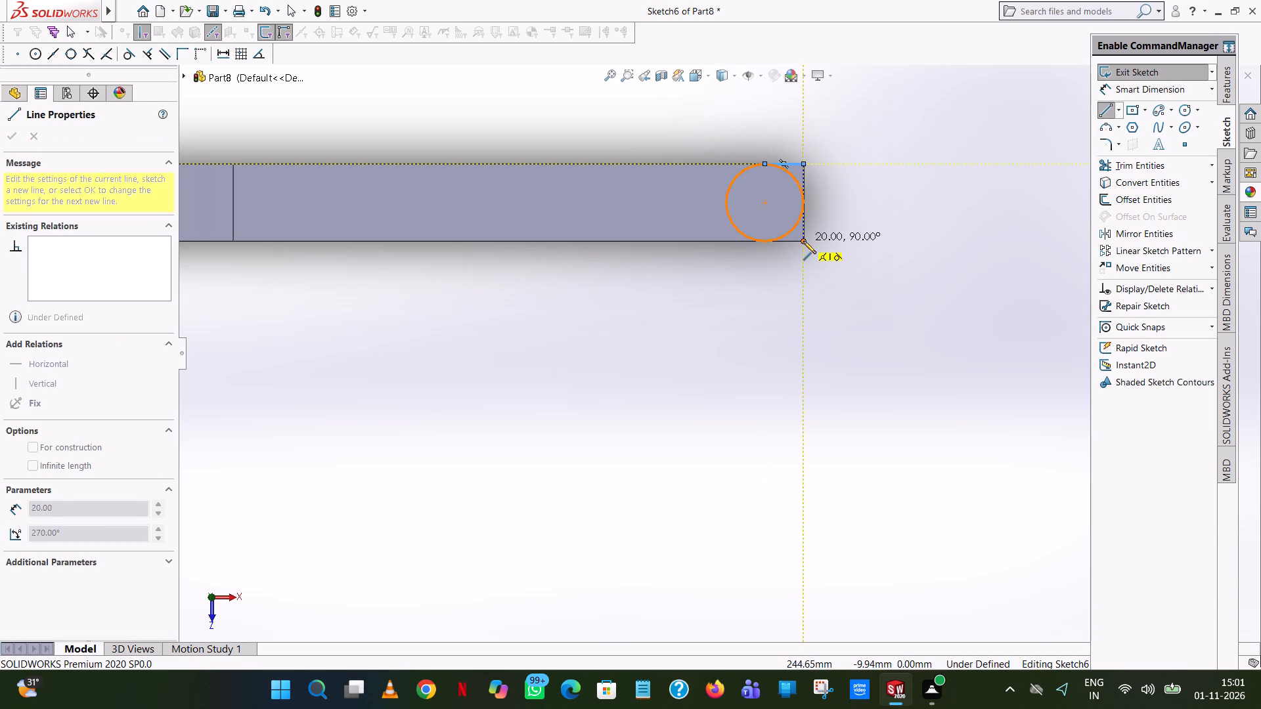
left_click(803, 241)
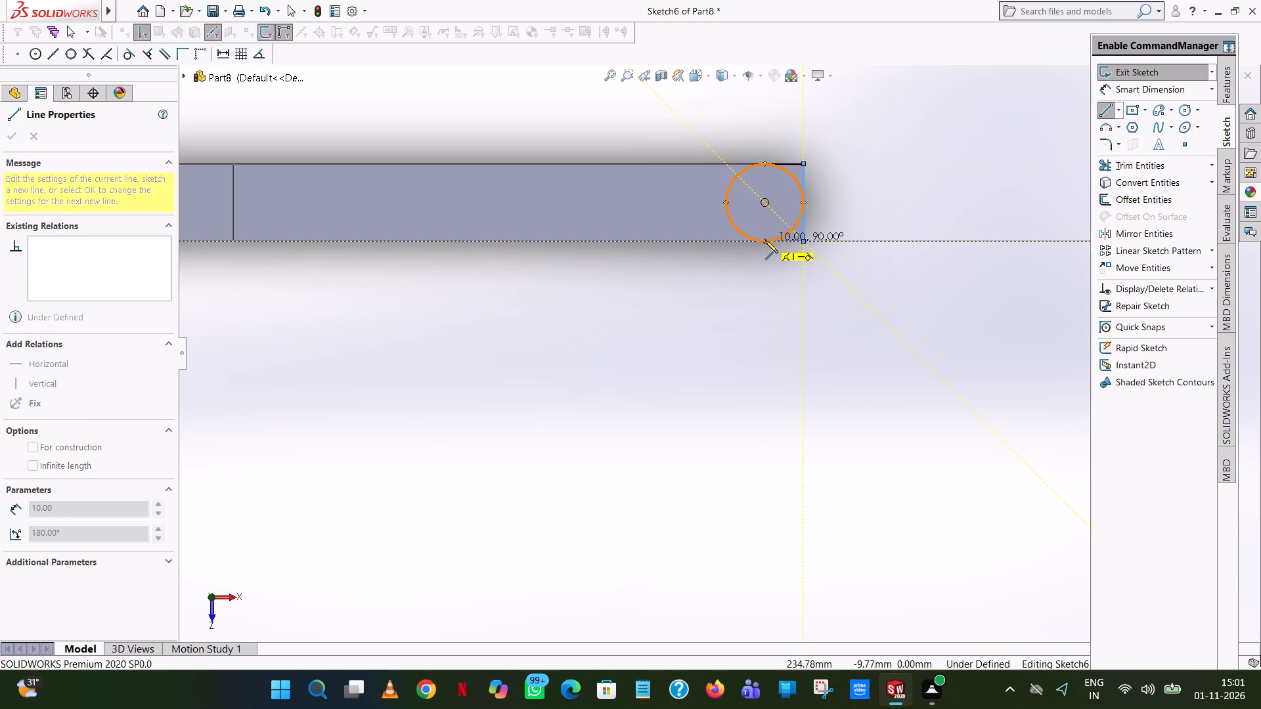
left_click(765, 240)
right_click(765, 240)
left_click(807, 248)
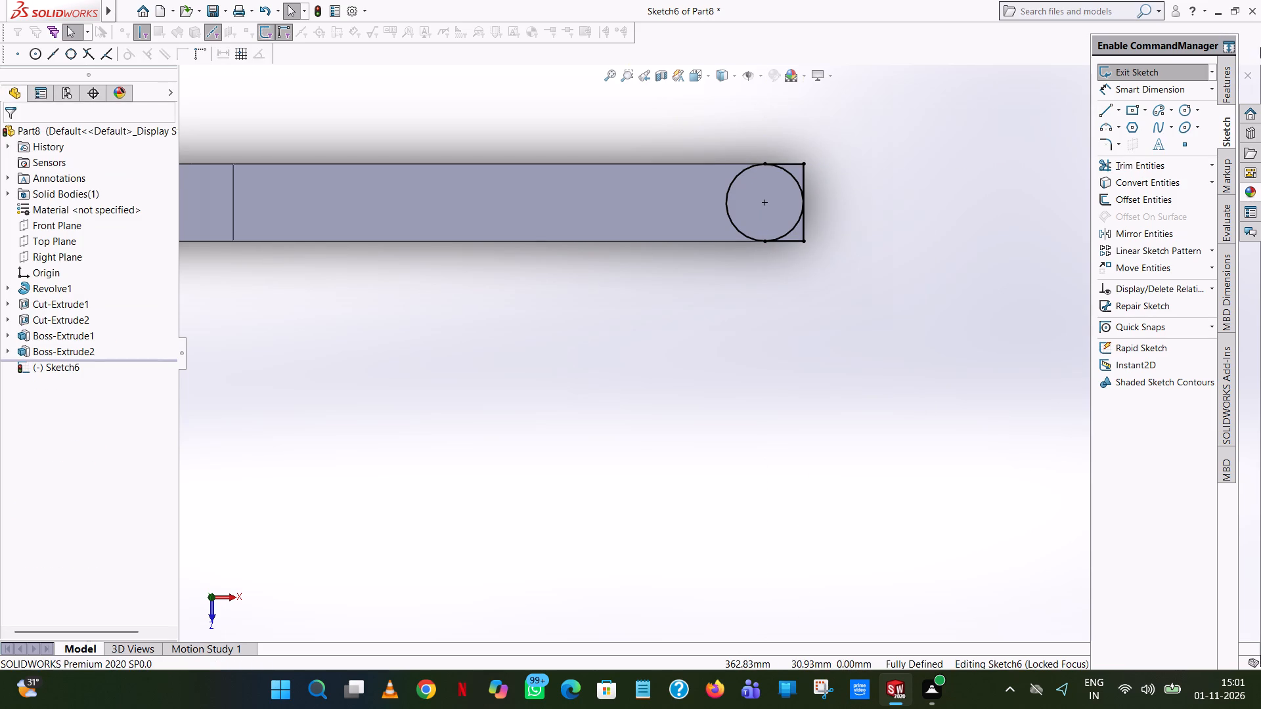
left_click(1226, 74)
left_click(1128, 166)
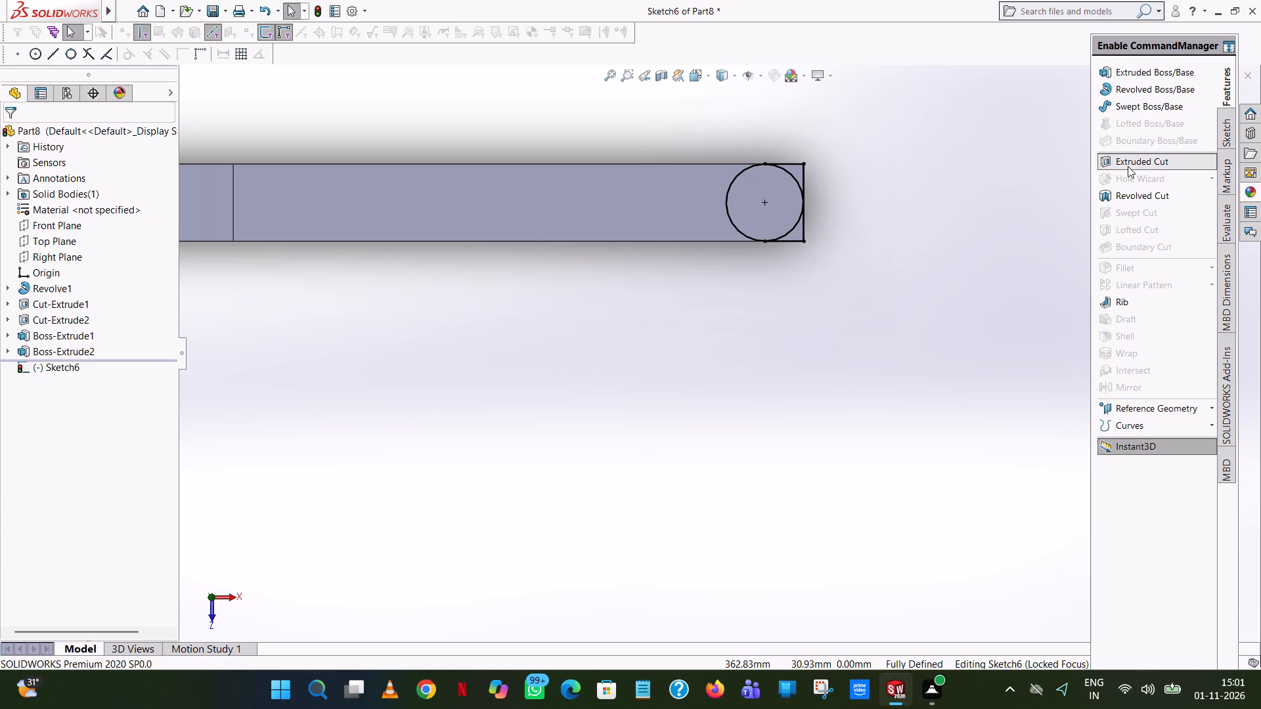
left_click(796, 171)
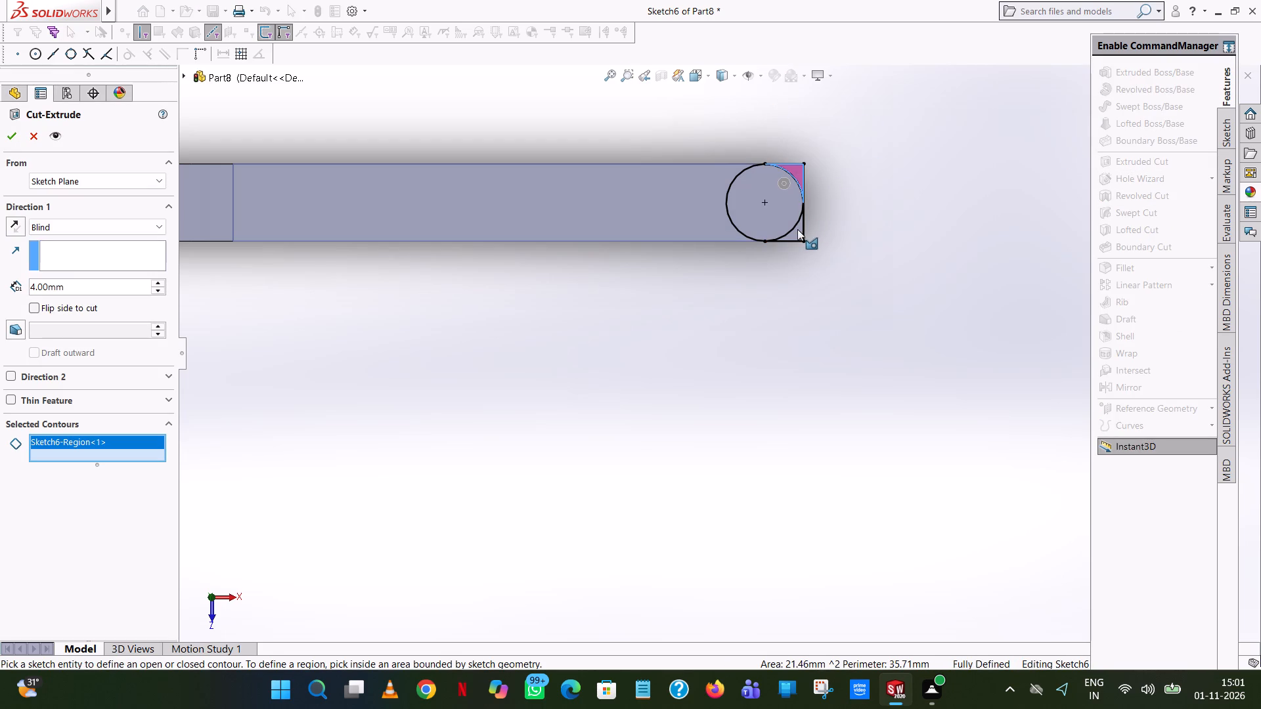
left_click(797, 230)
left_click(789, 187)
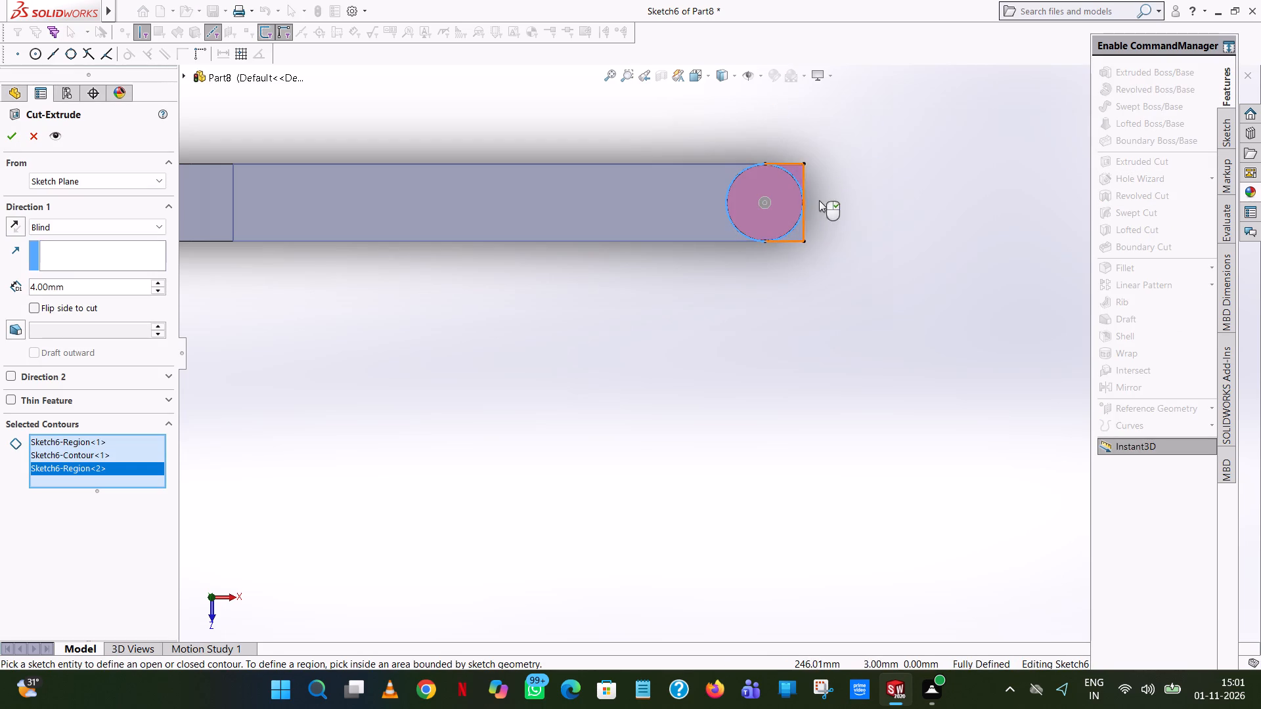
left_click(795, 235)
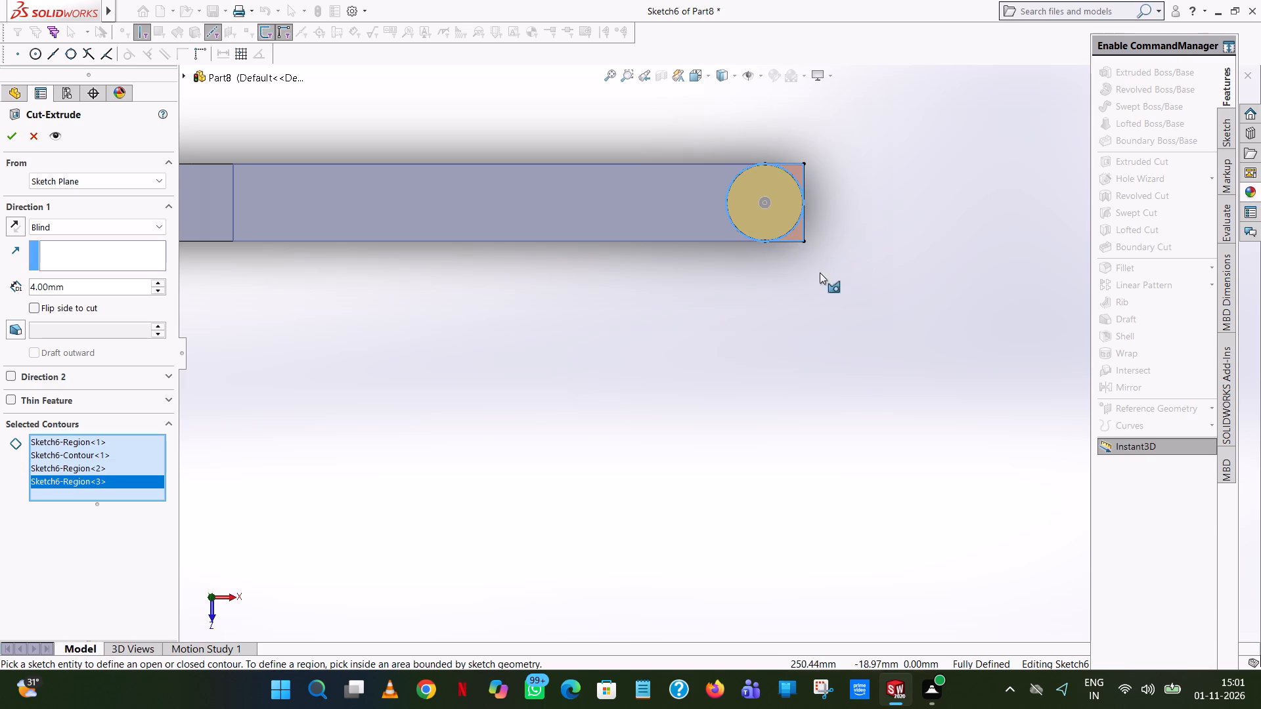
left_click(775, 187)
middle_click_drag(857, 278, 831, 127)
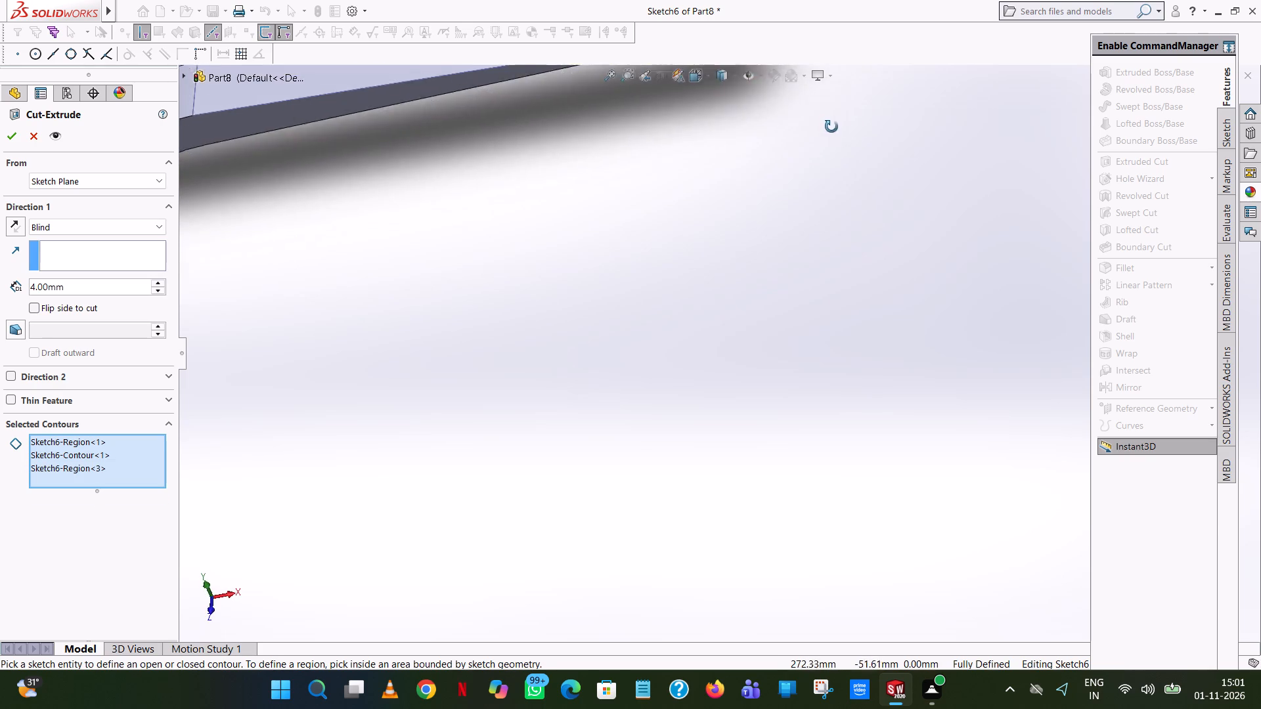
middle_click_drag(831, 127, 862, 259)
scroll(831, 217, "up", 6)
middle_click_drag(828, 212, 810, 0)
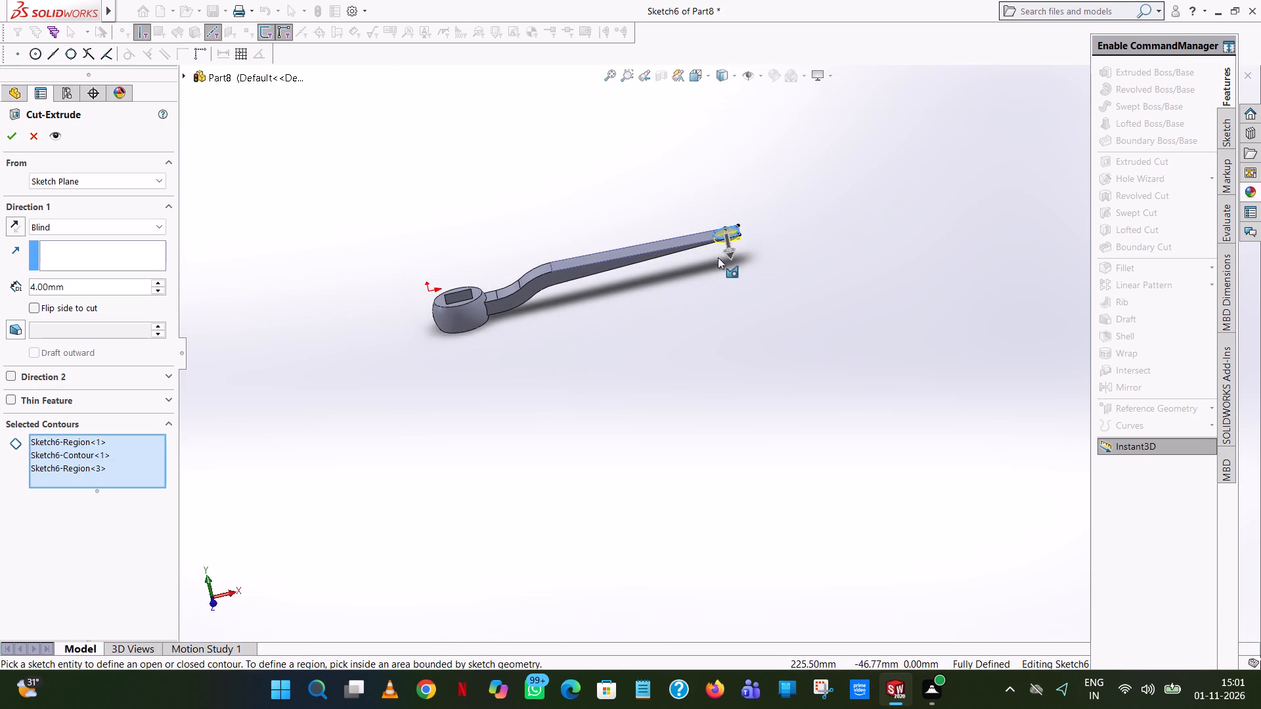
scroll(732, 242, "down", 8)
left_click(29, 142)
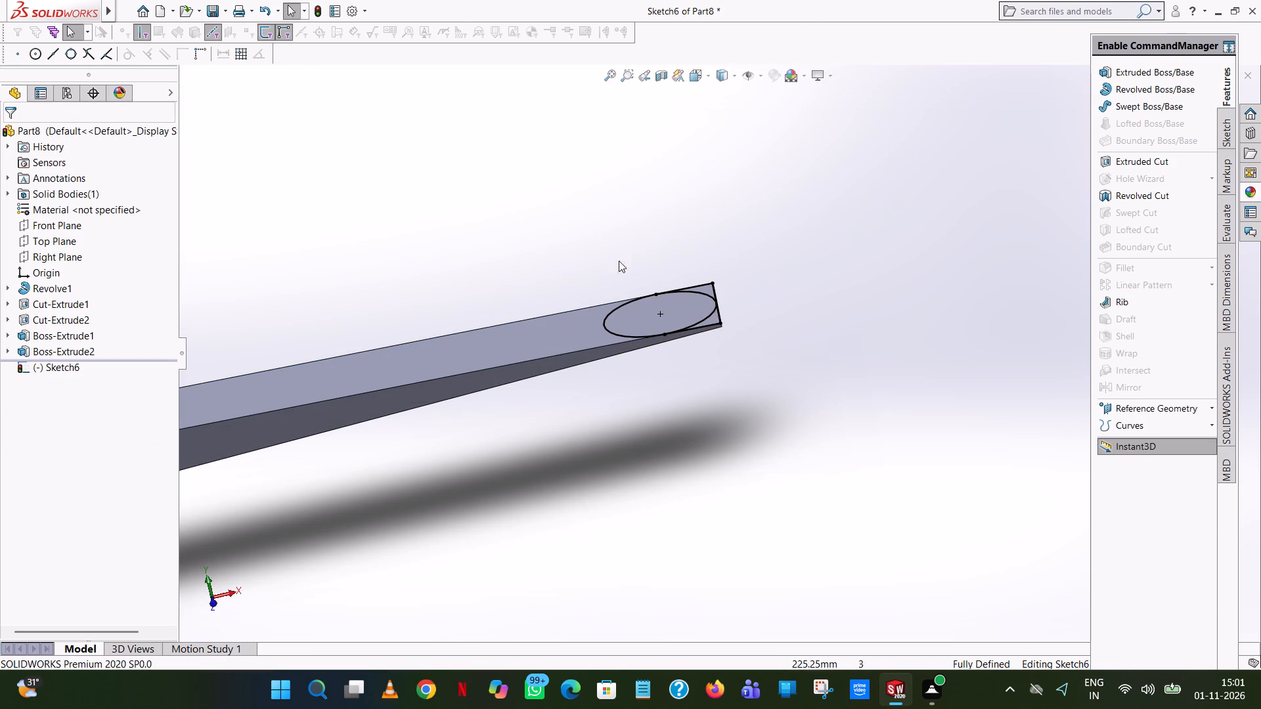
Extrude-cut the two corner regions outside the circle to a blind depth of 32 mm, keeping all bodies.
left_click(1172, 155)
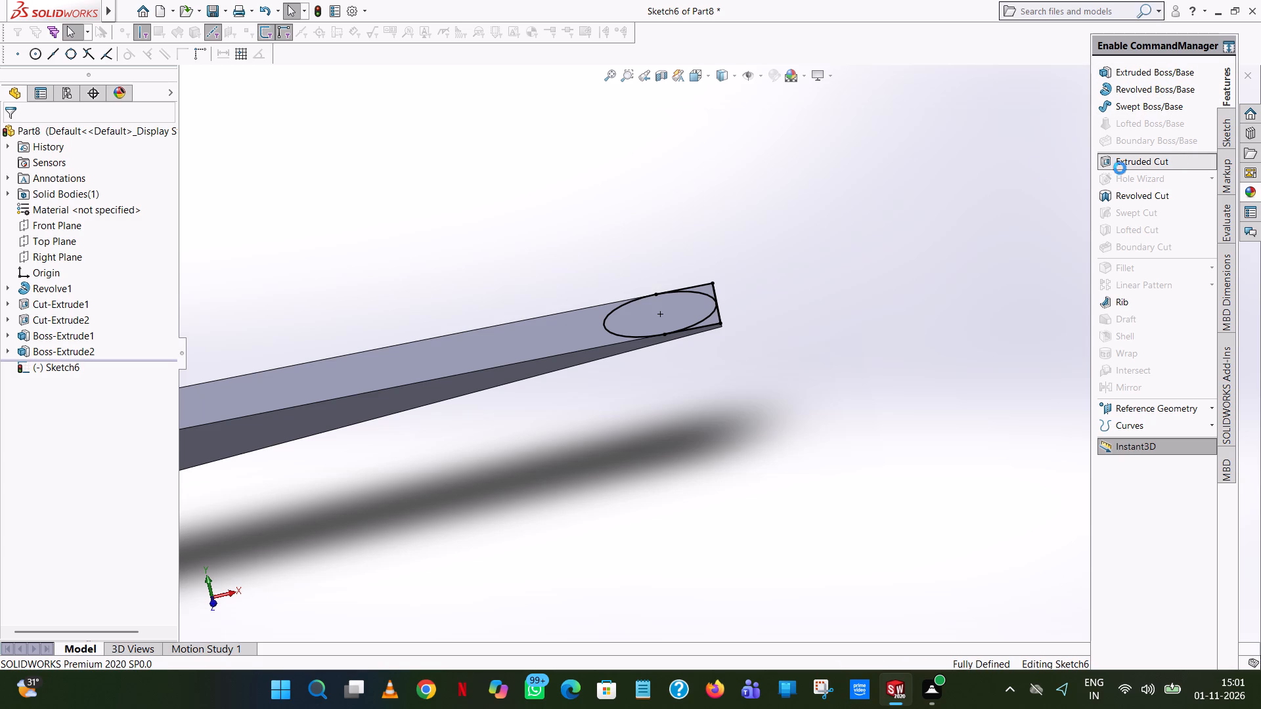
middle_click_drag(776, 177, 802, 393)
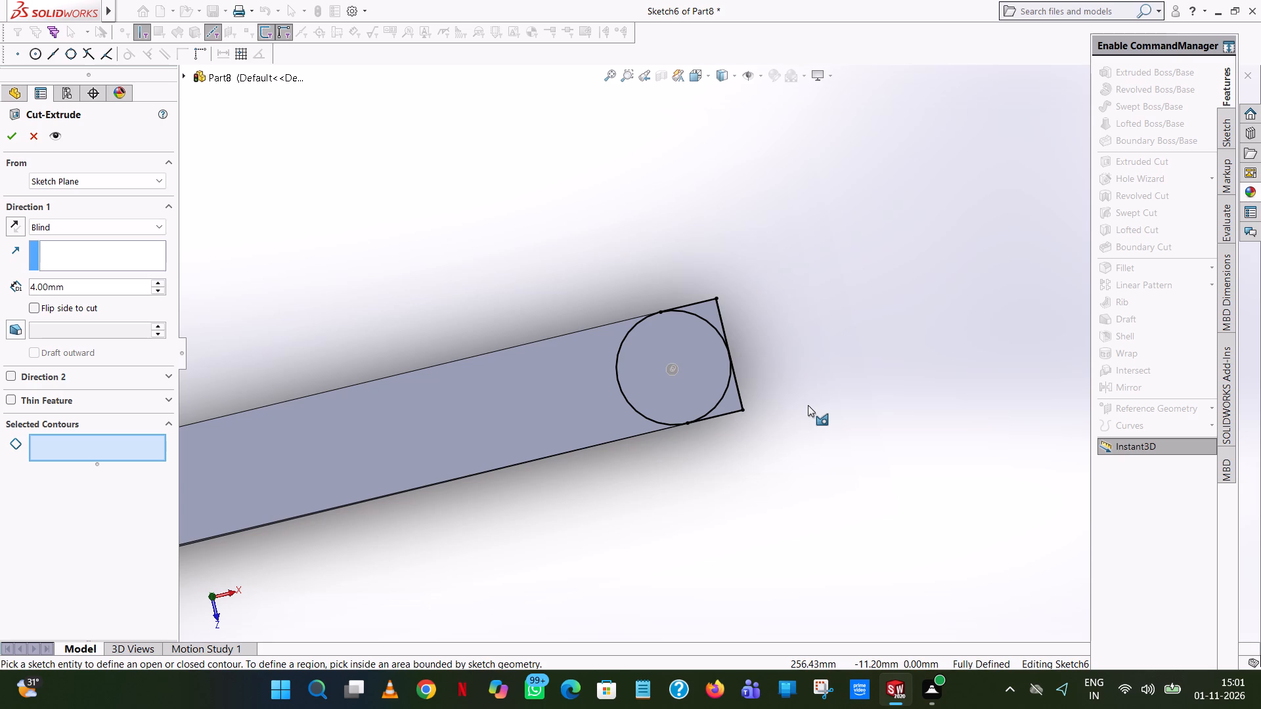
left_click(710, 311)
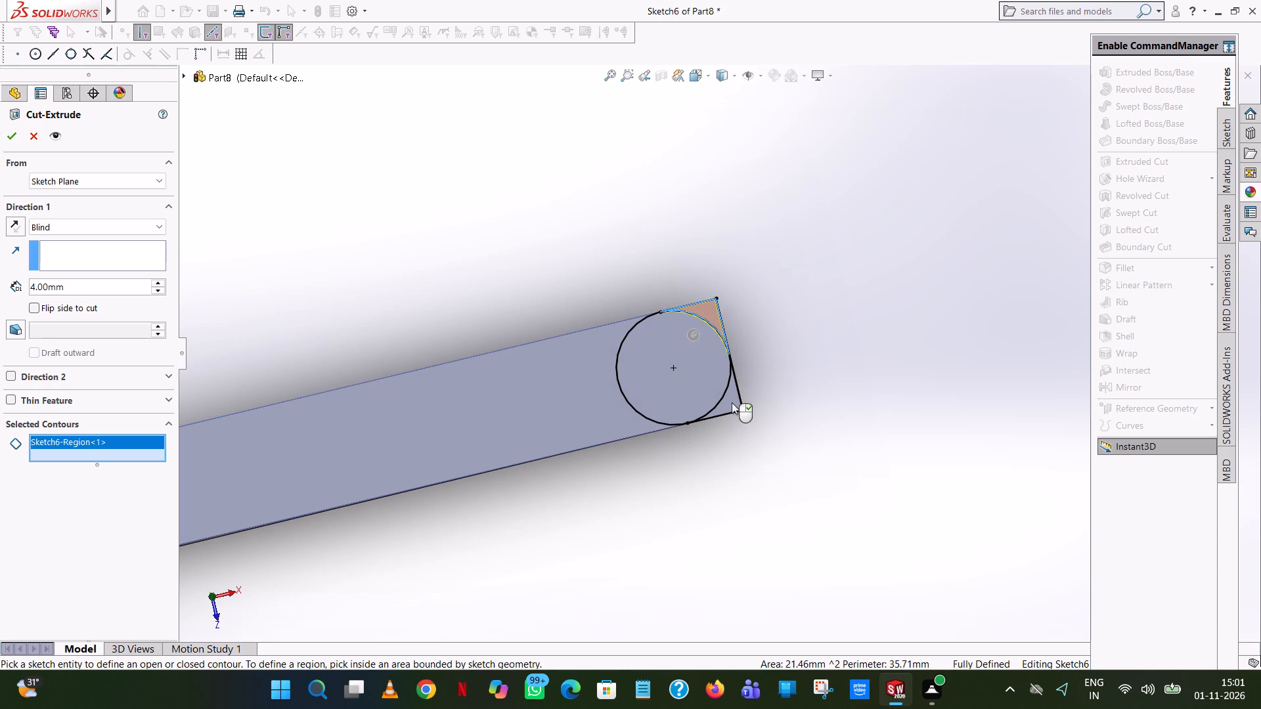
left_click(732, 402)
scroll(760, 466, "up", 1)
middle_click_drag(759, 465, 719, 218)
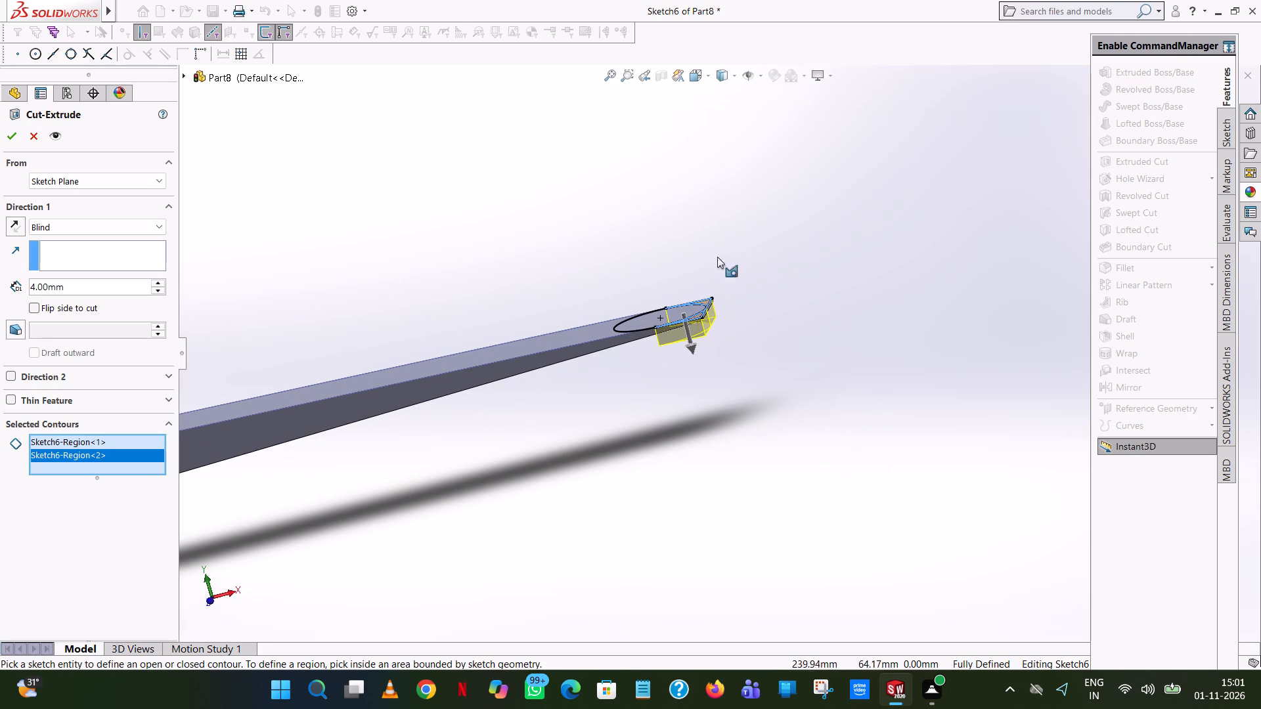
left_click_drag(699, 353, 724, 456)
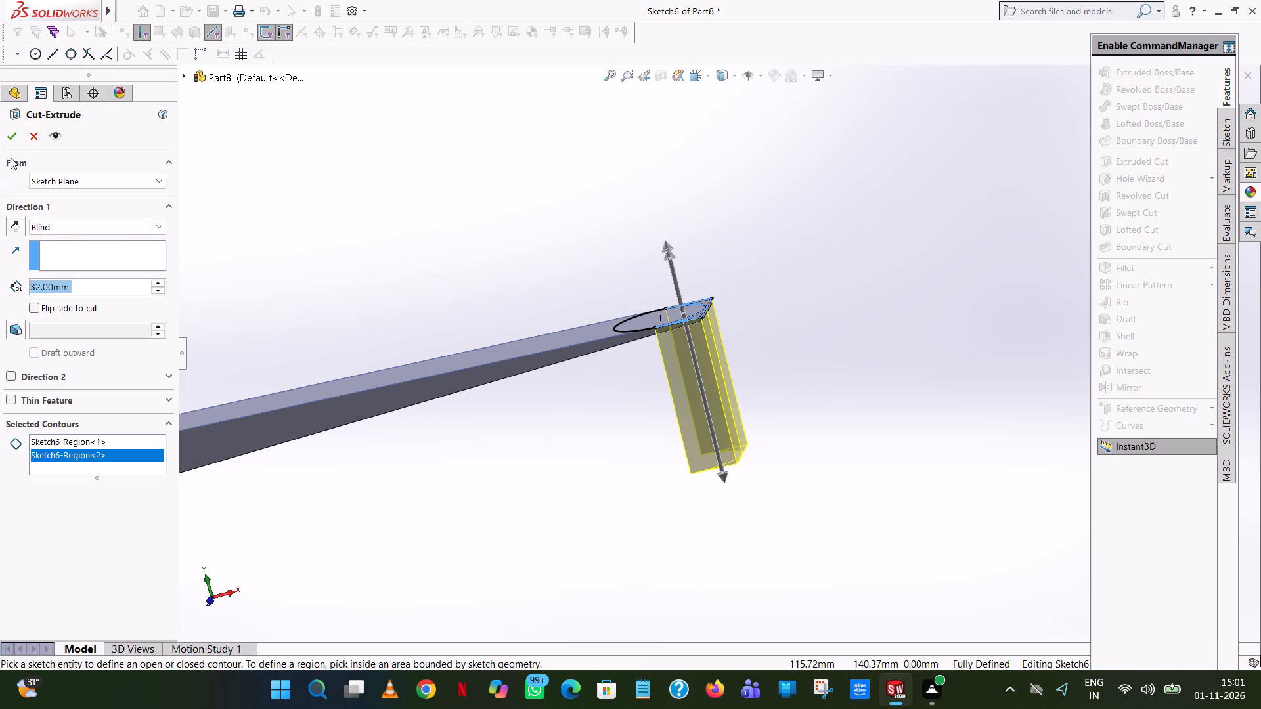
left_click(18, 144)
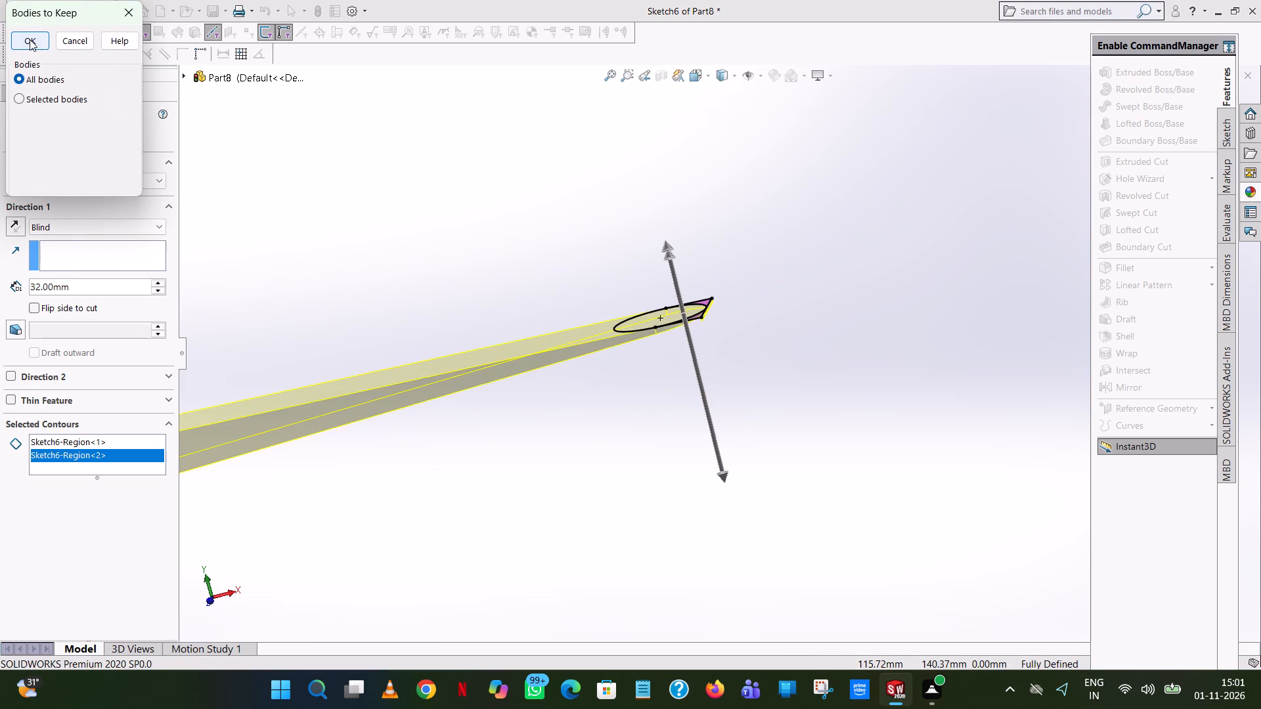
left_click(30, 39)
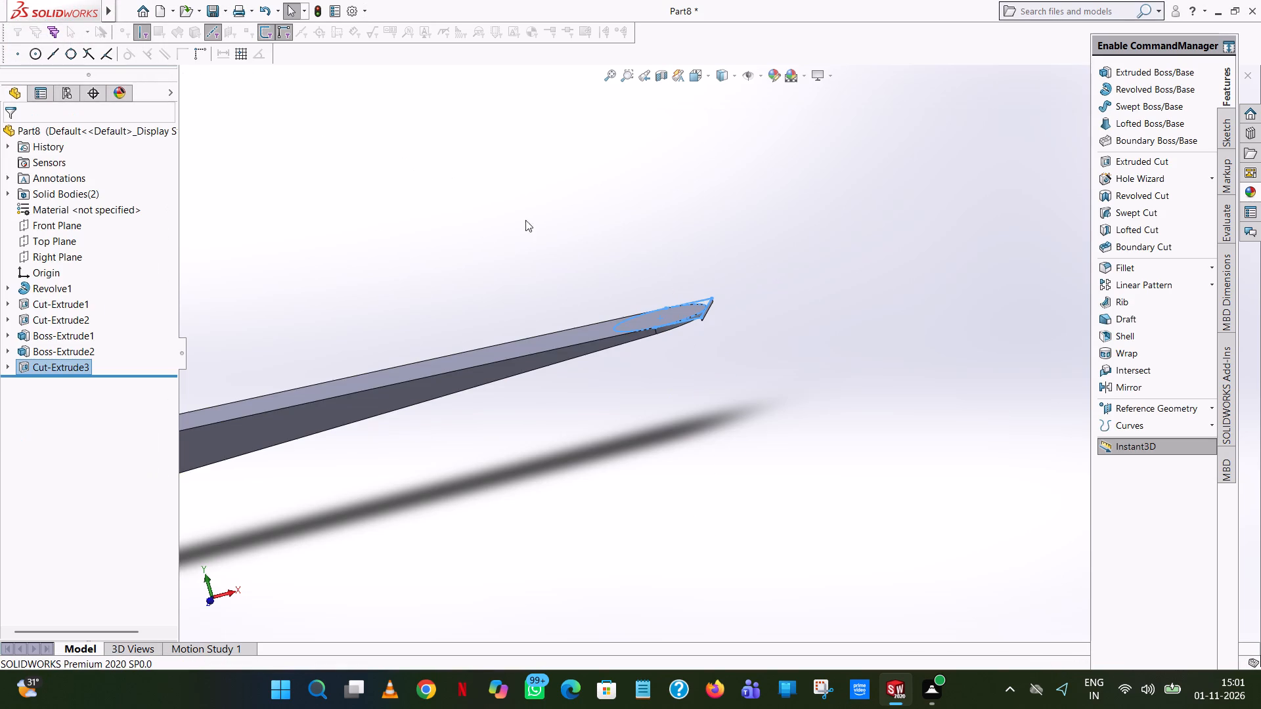
Examine the cut free end of the handle from above and from the side, checking for leftover material beyond the rounded tip.
left_click(597, 253)
scroll(598, 243, "up", 1)
middle_click_drag(599, 242, 657, 486)
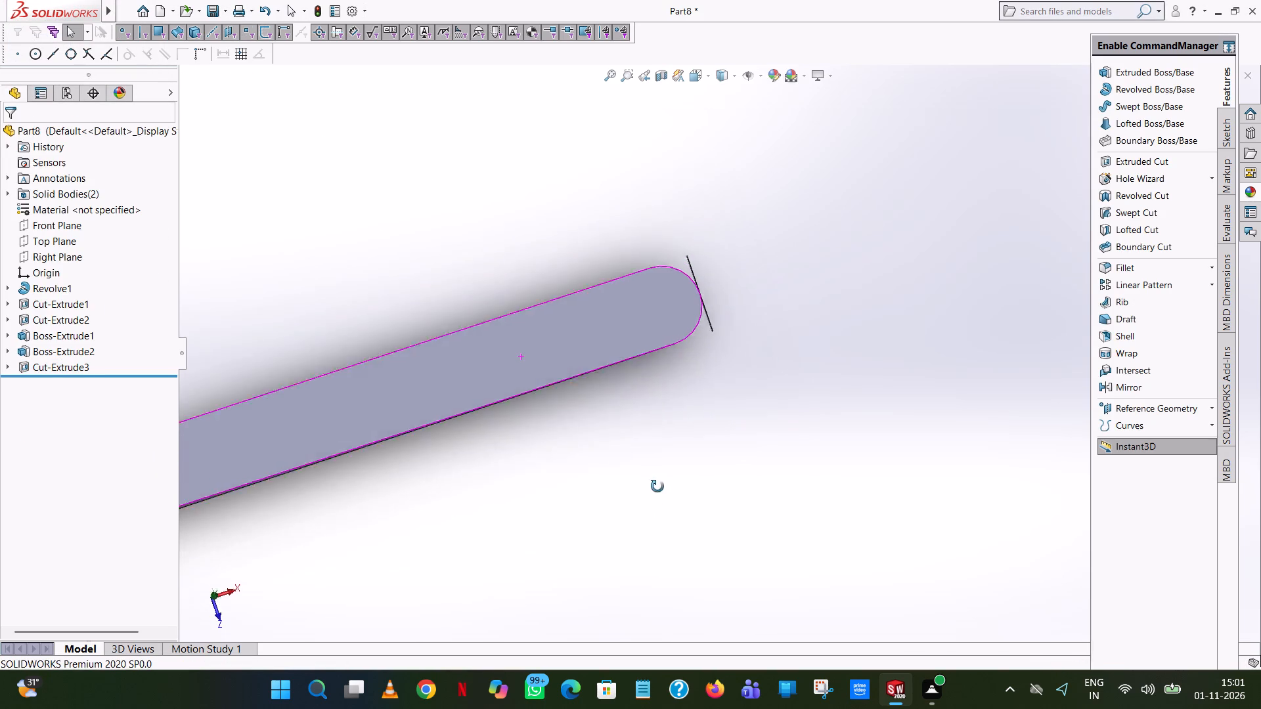
middle_click_drag(657, 486, 565, 258)
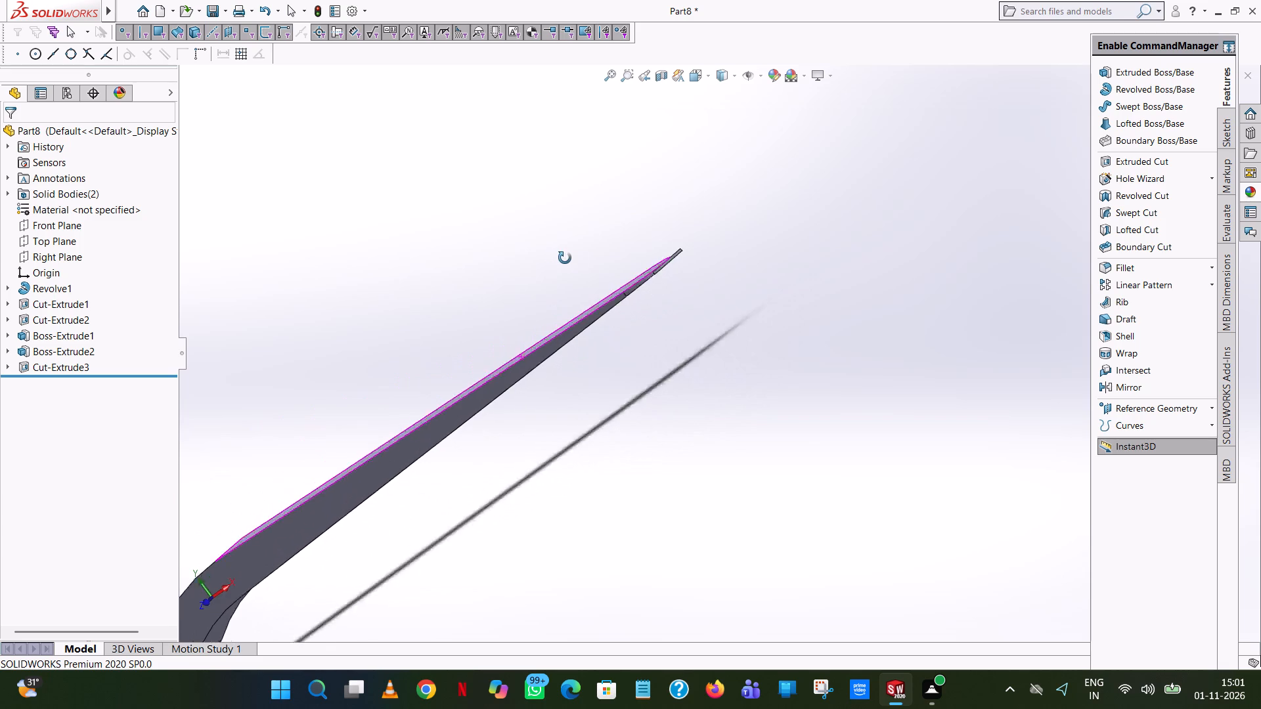
middle_click_drag(565, 258, 592, 270)
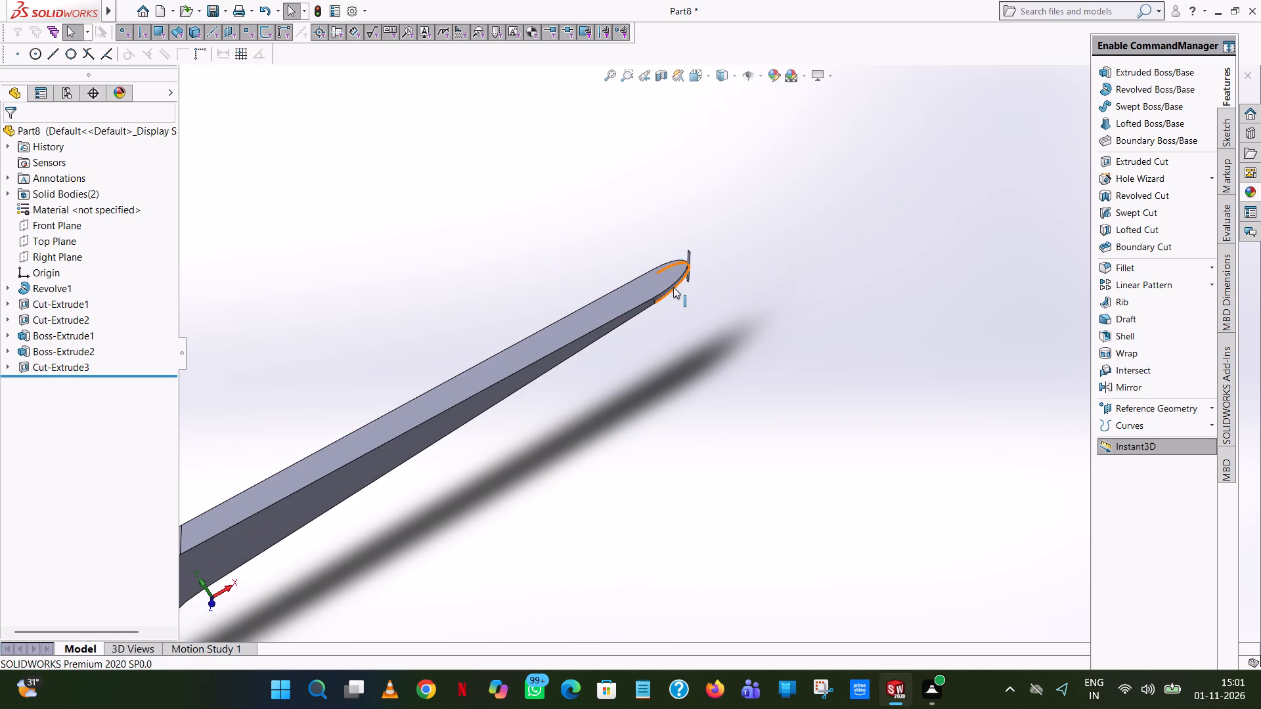
scroll(673, 287, "up", 1)
middle_click_drag(673, 287, 678, 213)
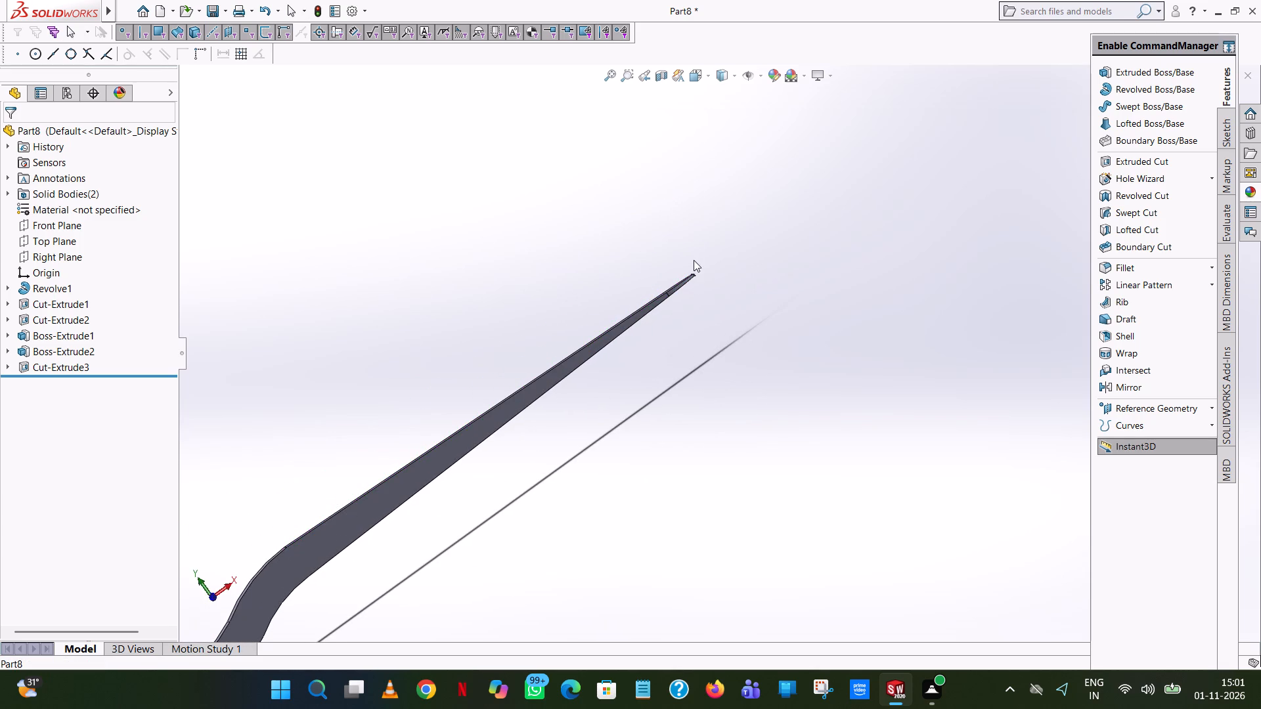
scroll(690, 260, "down", 9)
scroll(747, 458, "down", 5)
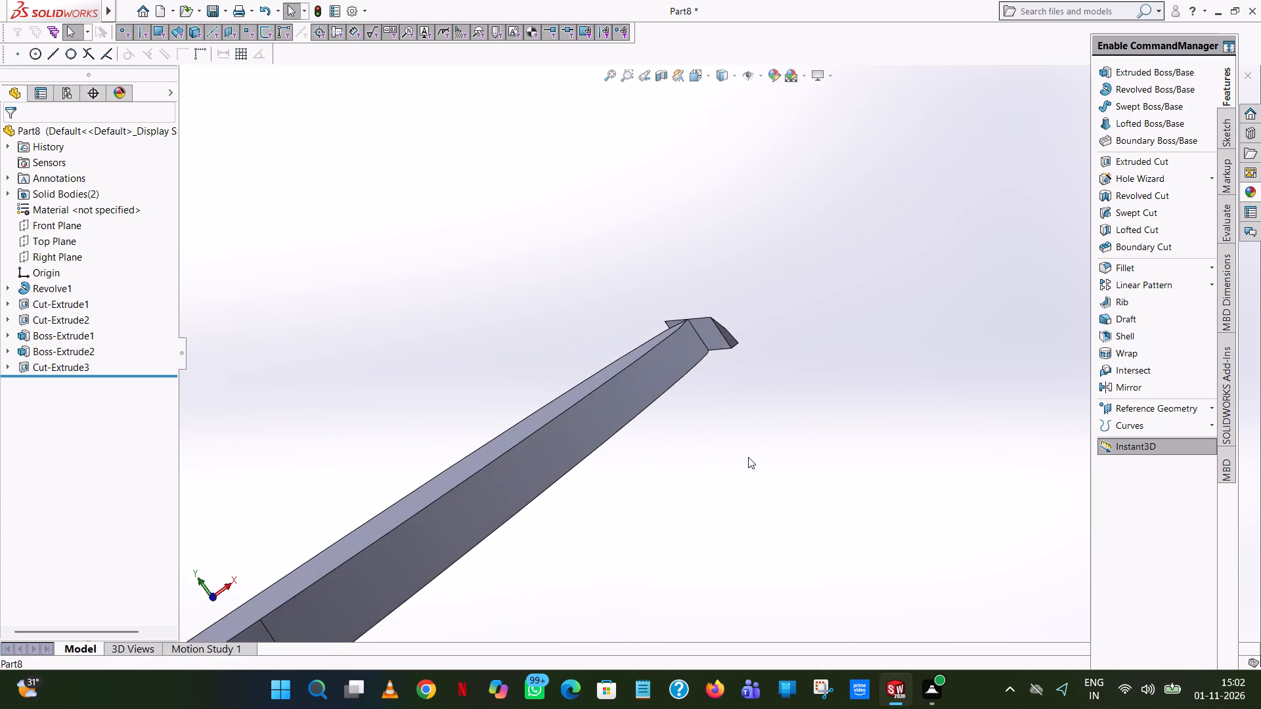
scroll(748, 457, "down", 2)
scroll(659, 311, "up", 7)
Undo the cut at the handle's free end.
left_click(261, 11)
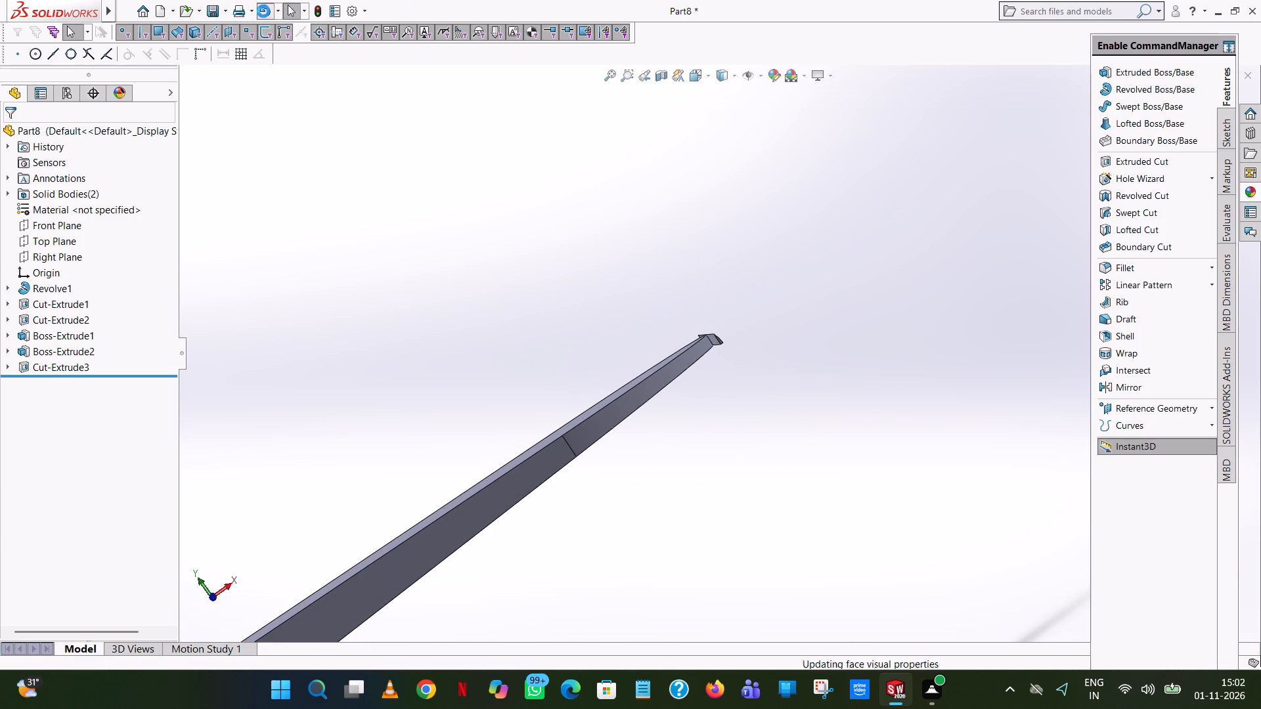
Trim away both halves of the 20 mm line across the handle's free end in the cut sketch.
scroll(647, 288, "up", 1)
middle_click_drag(648, 291, 698, 511)
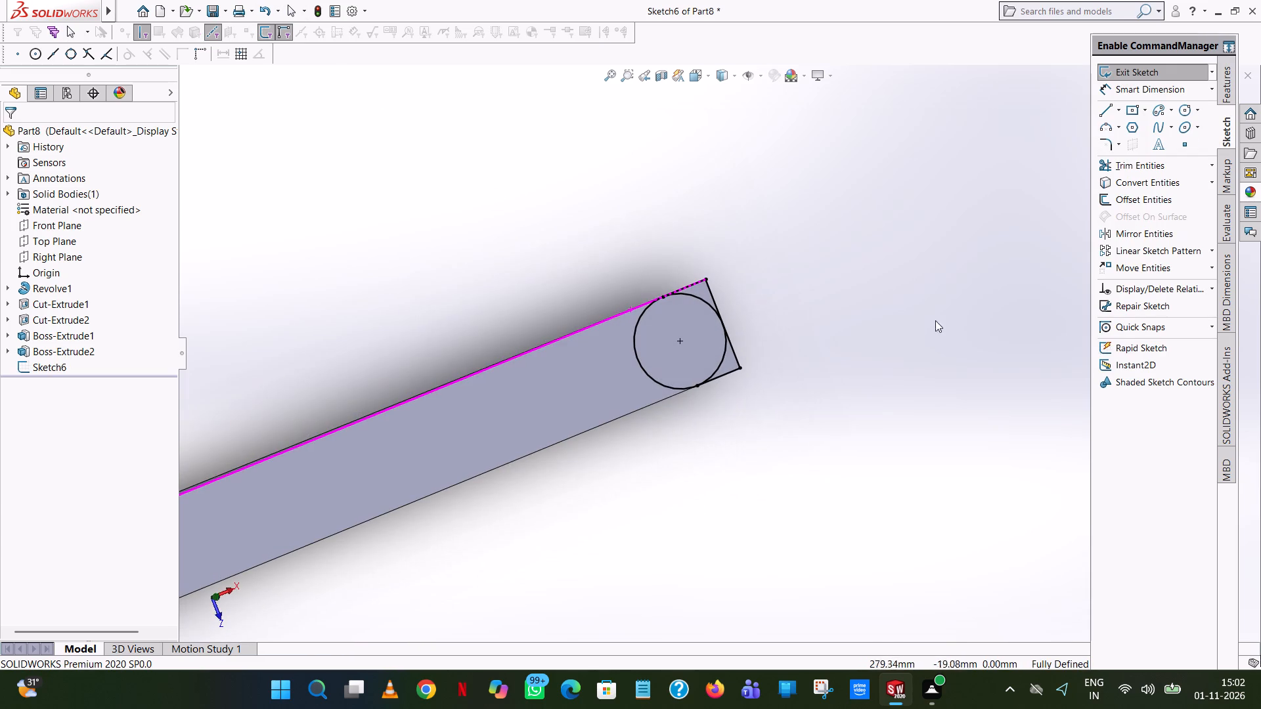
left_click(707, 71)
left_click(772, 150)
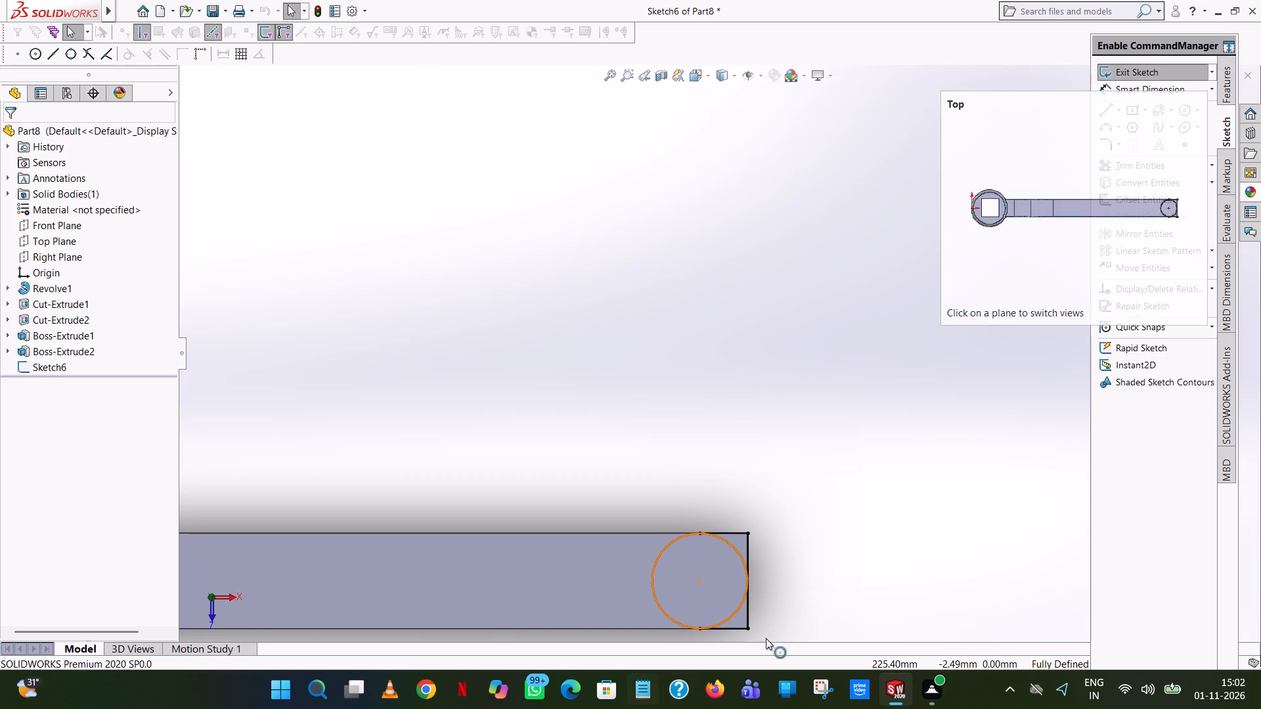
scroll(761, 605, "up", 3)
scroll(747, 441, "down", 4)
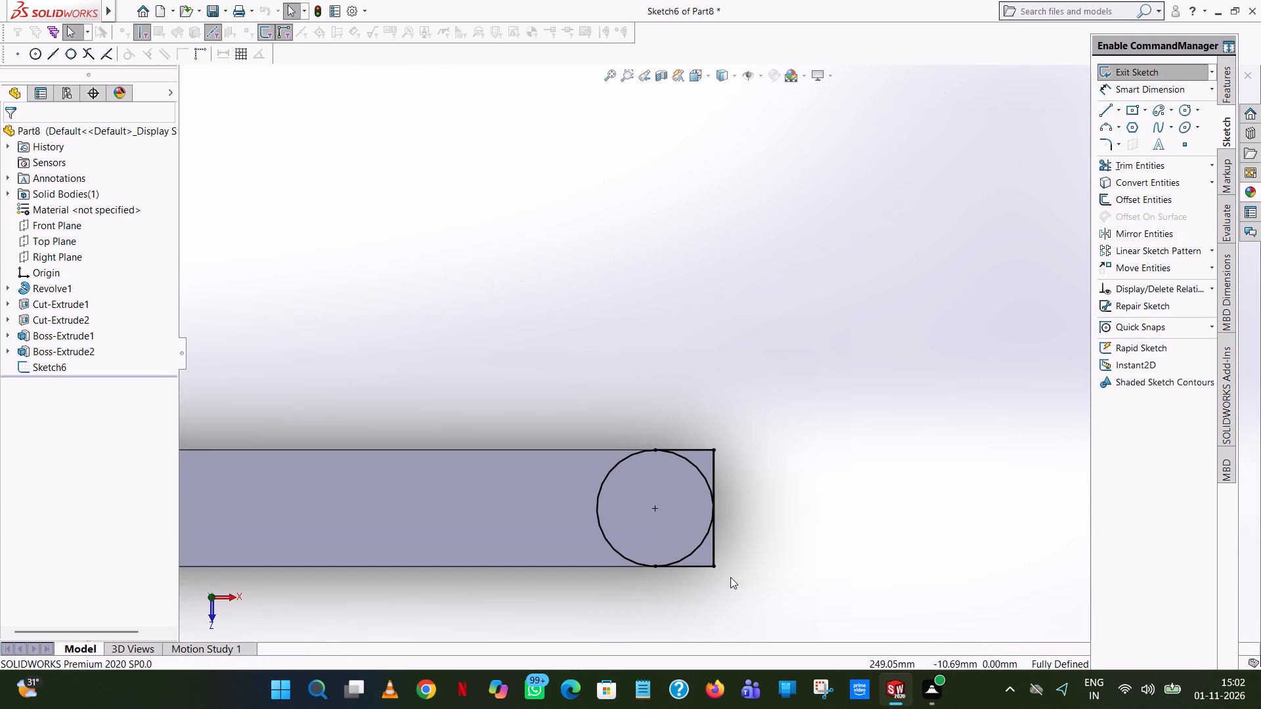
scroll(700, 569, "up", 1)
left_click(1151, 163)
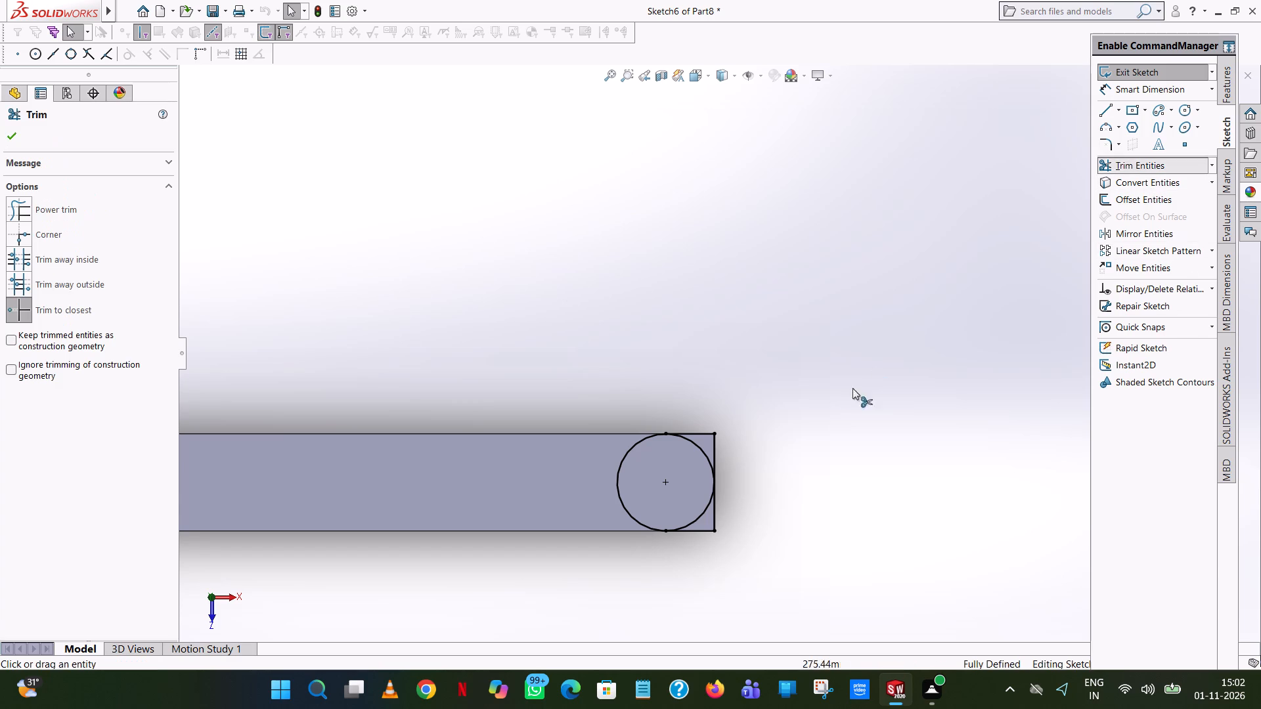
left_click(720, 445)
left_click(713, 450)
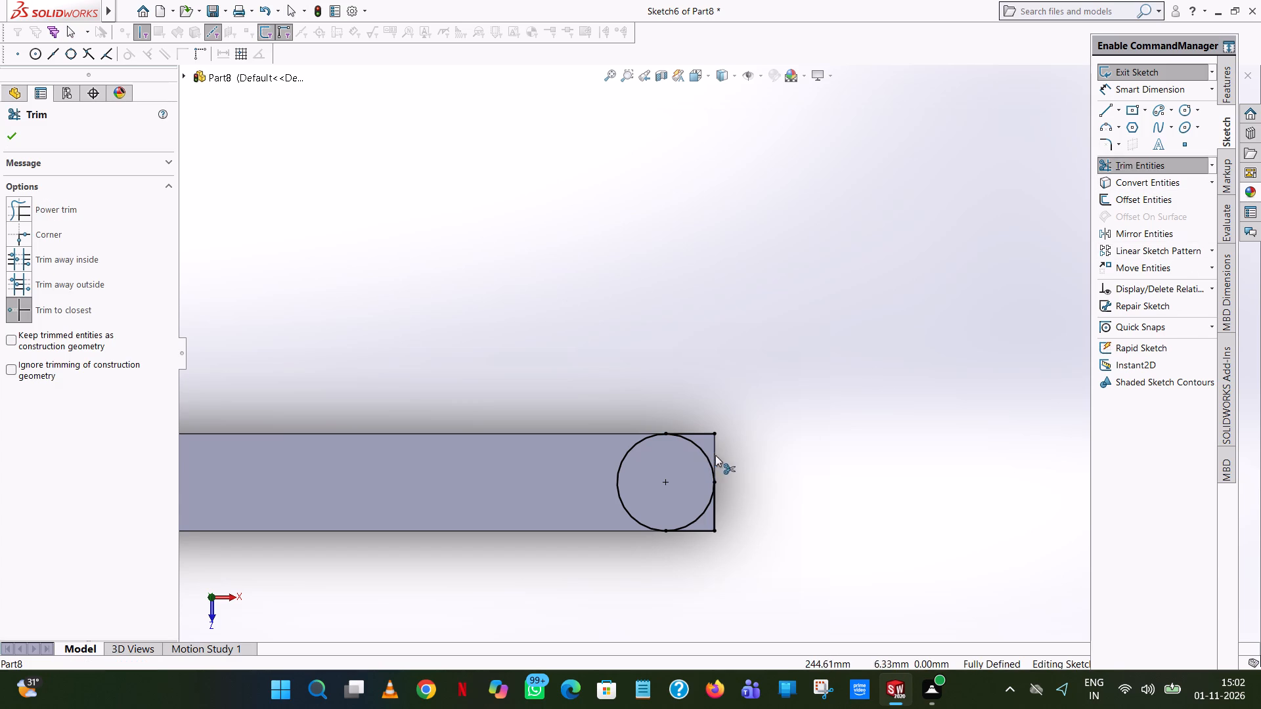
left_click(715, 516)
Sketch three connected lines extending about 14 mm past the handle's free end and 20 mm across, joining both end corners.
left_click(1098, 110)
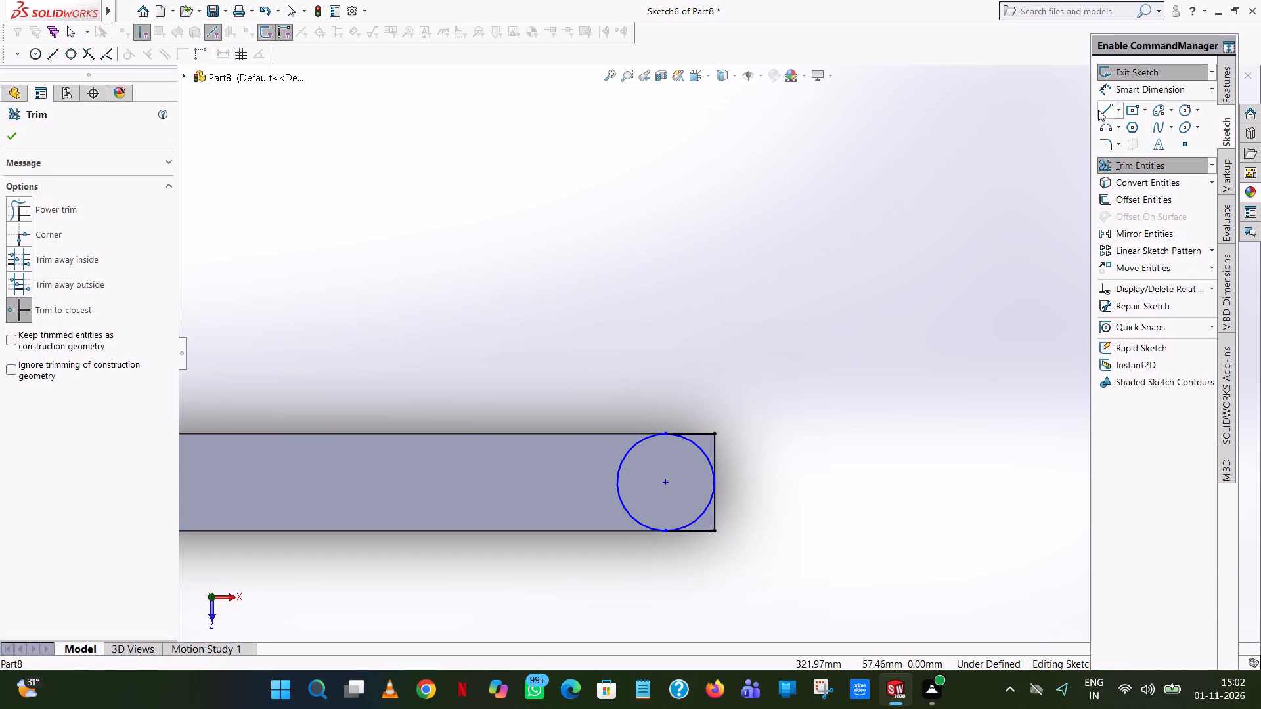
left_click(714, 436)
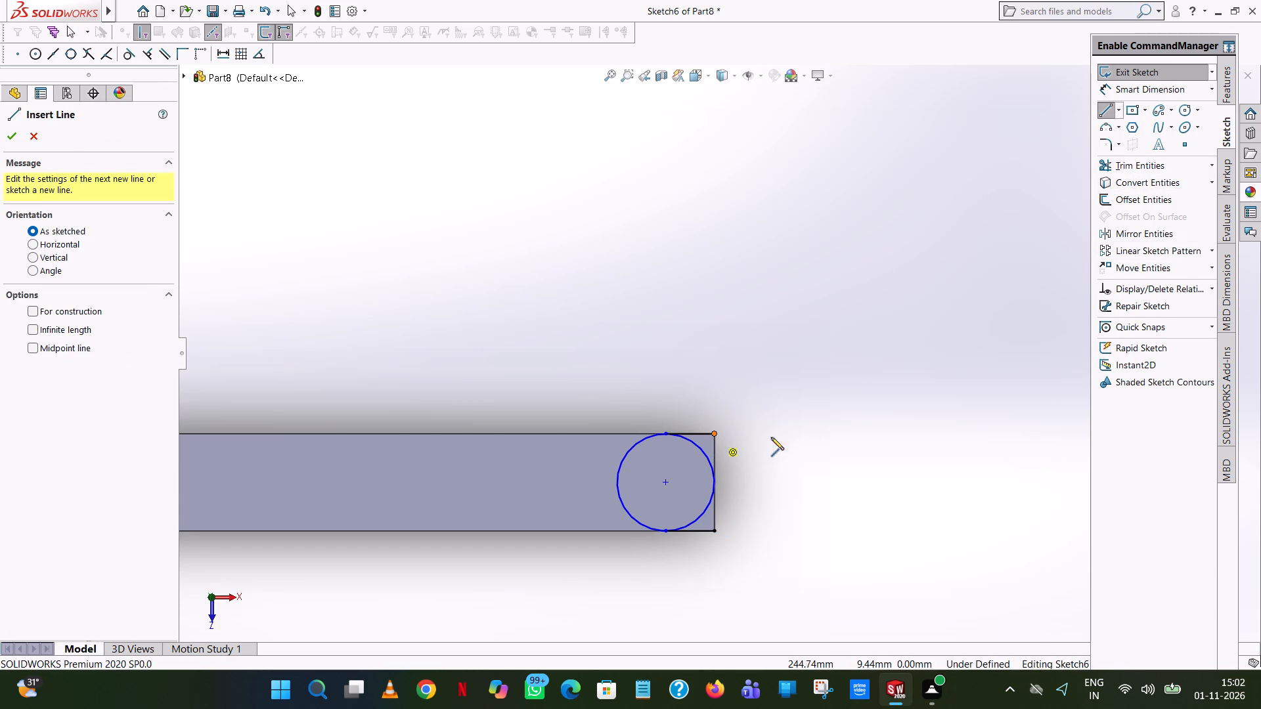
left_click(784, 437)
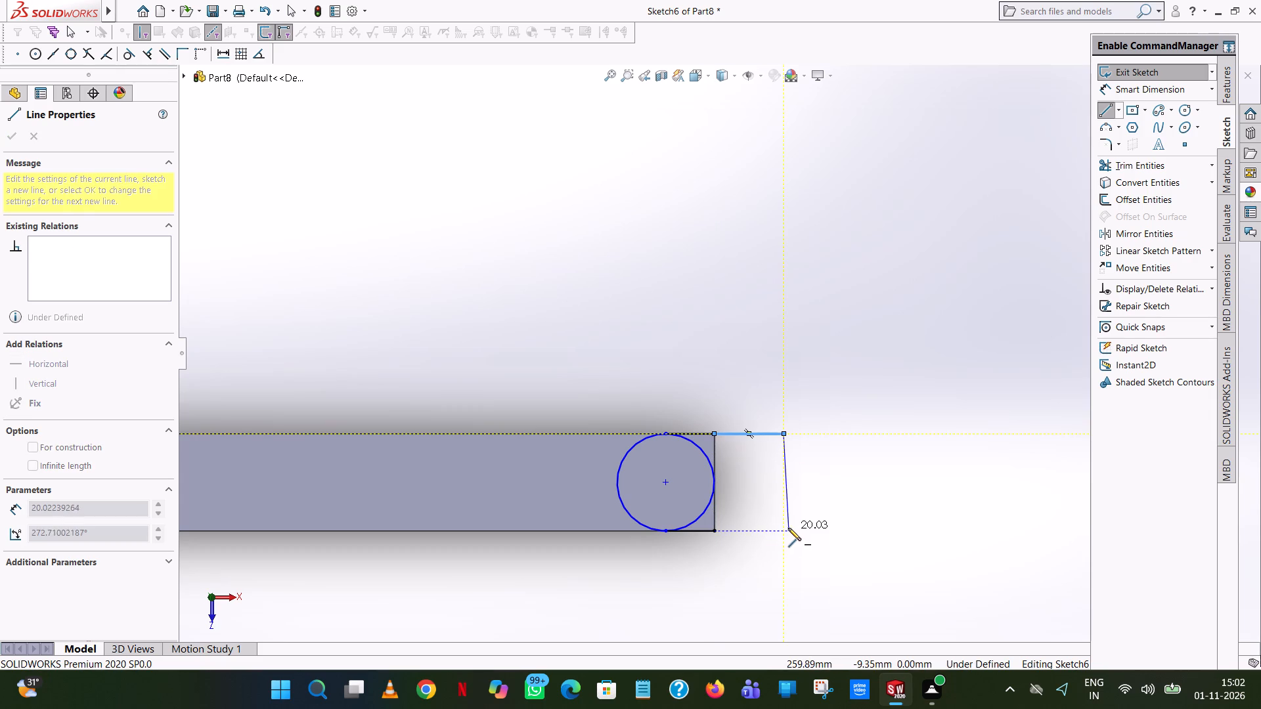
left_click(782, 531)
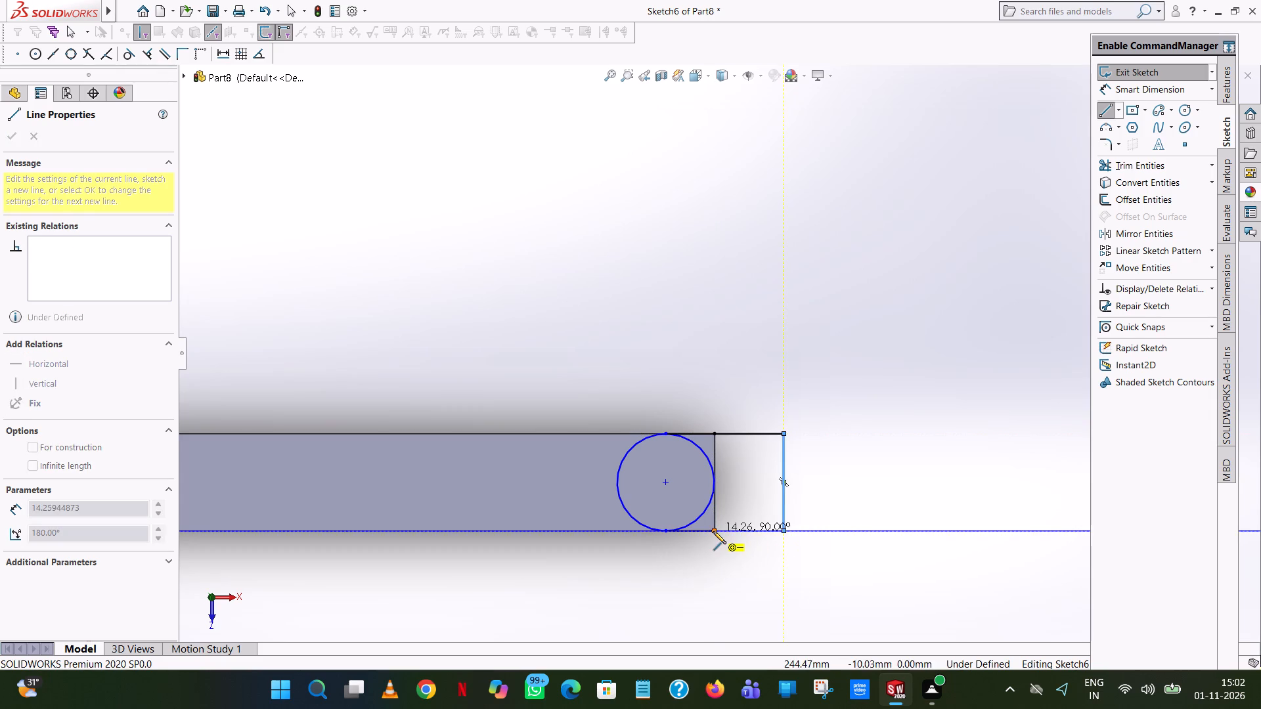
left_click(713, 531)
right_click(713, 531)
left_click(772, 542)
left_click(852, 268)
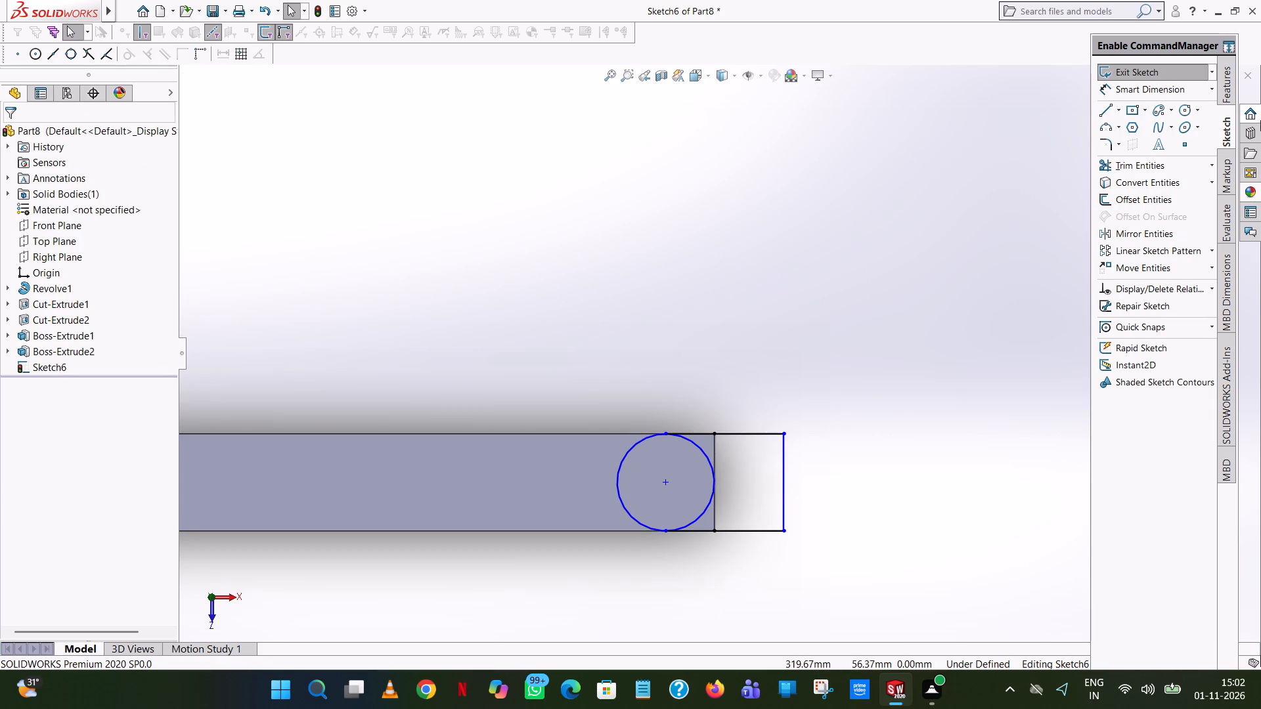
Extrude-cut the two corner regions outside the circle and the rectangle beyond the handle's end to a blind depth of 32 mm.
left_click(1229, 89)
left_click(1151, 166)
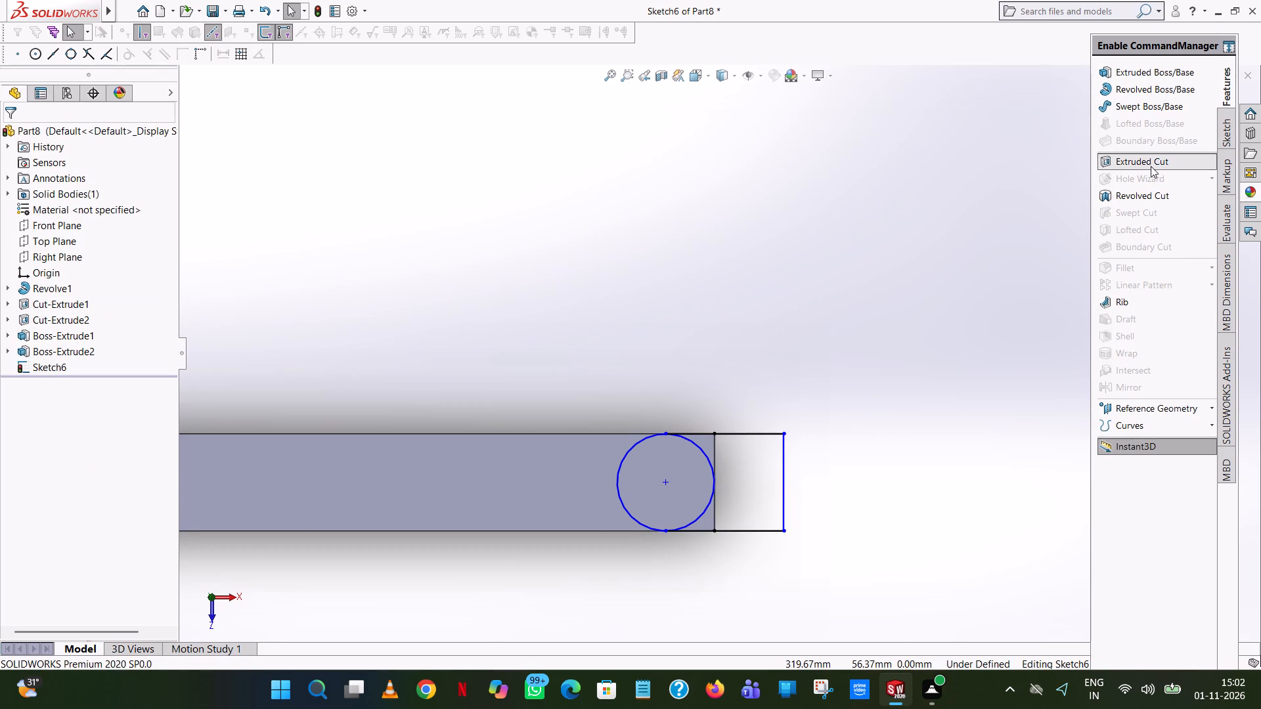
left_click(730, 519)
left_click(708, 519)
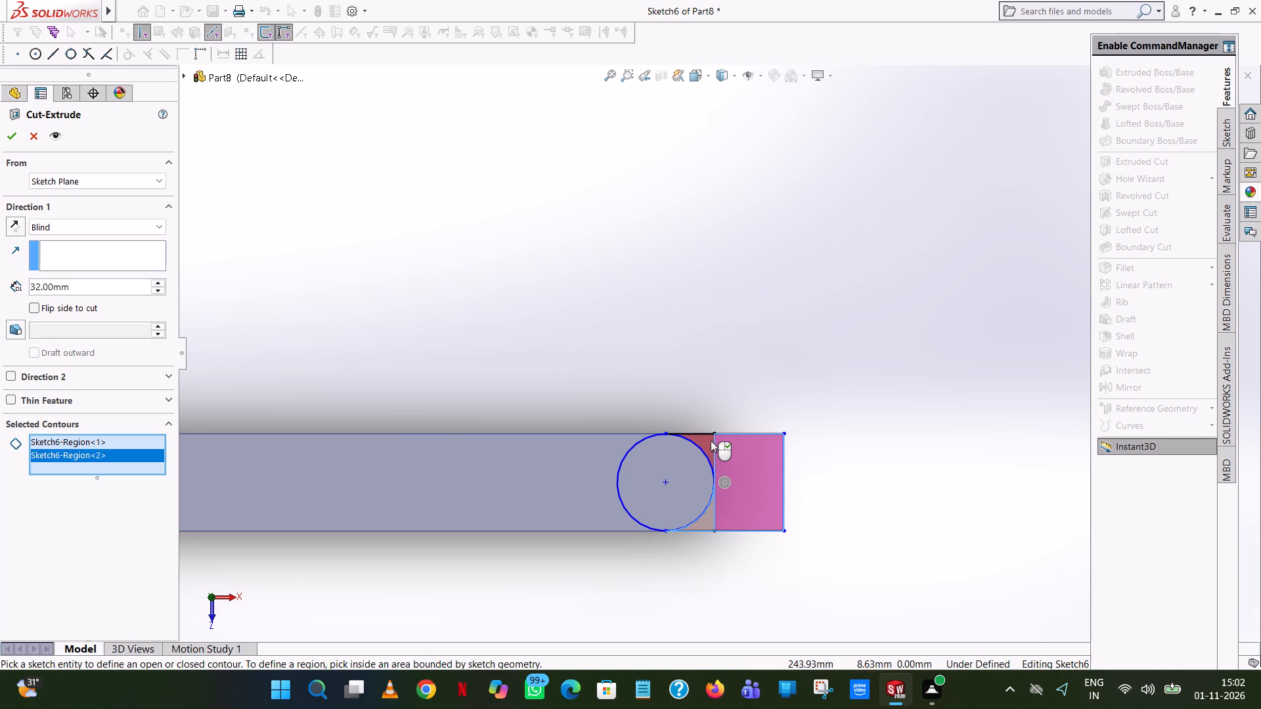
left_click(711, 440)
scroll(760, 538, "up", 1)
middle_click_drag(760, 538, 743, 318)
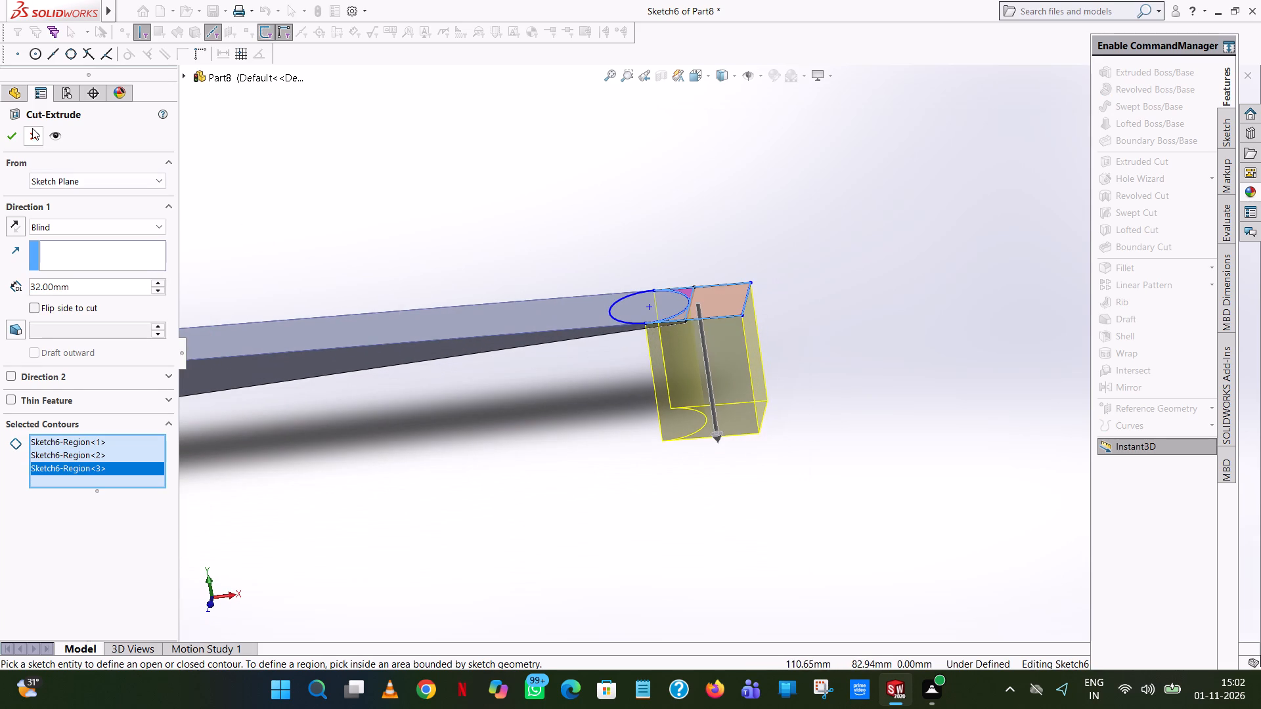
left_click(16, 137)
left_click(784, 175)
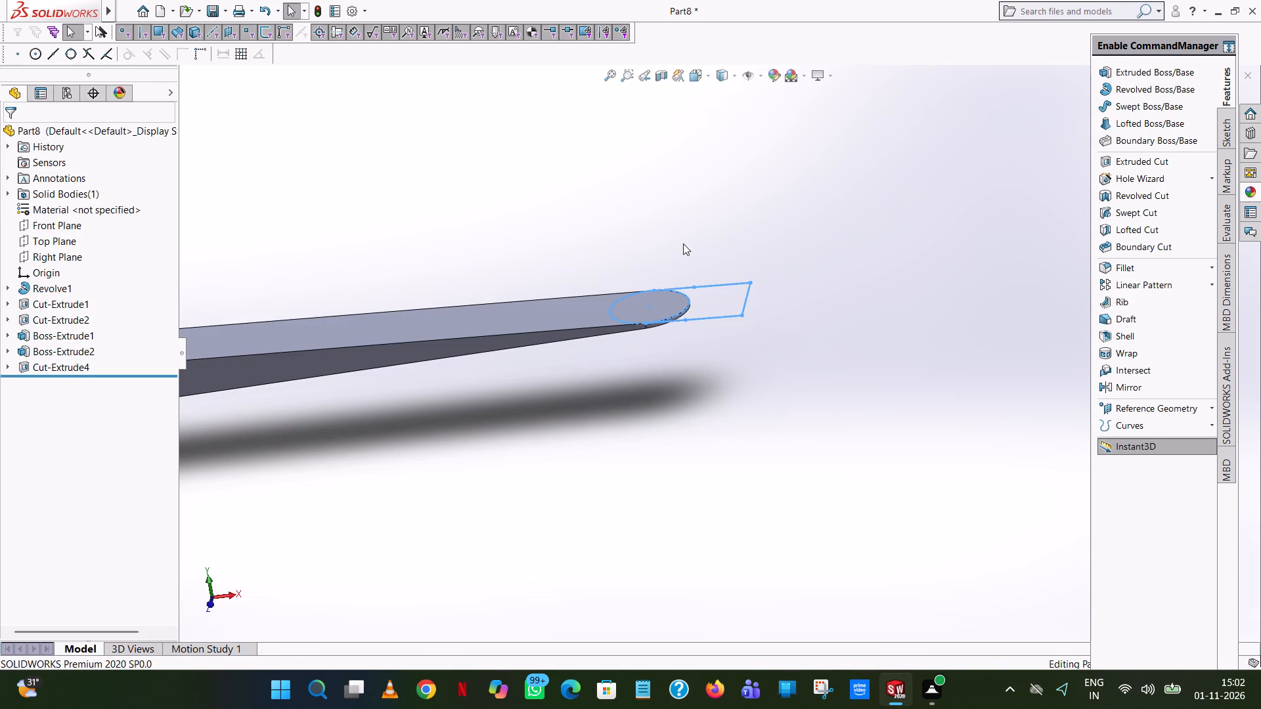
Examine the whole handle from several angles, checking the rounded free end and the bent arm's profile.
middle_click_drag(690, 246, 734, 452)
scroll(652, 358, "up", 7)
middle_click_drag(665, 361, 658, 141)
scroll(675, 168, "up", 1)
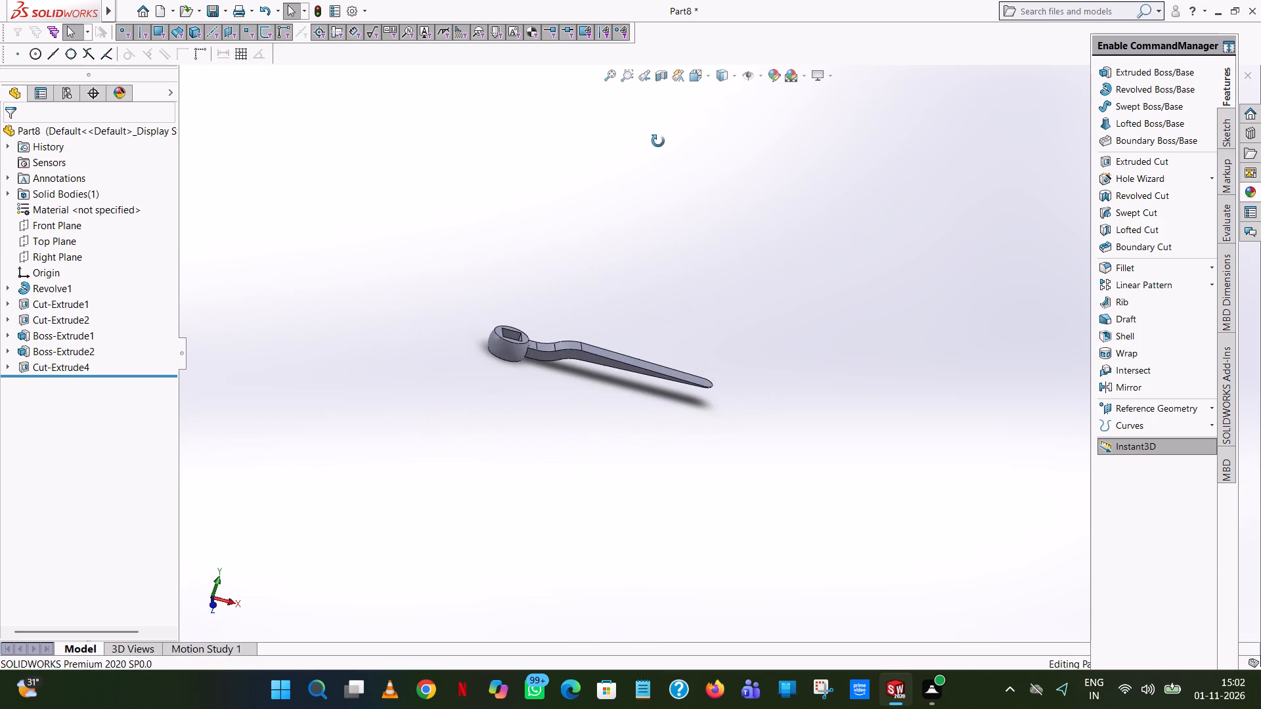
middle_click_drag(658, 141, 653, 136)
middle_click_drag(744, 430, 740, 333)
scroll(749, 333, "up", 1)
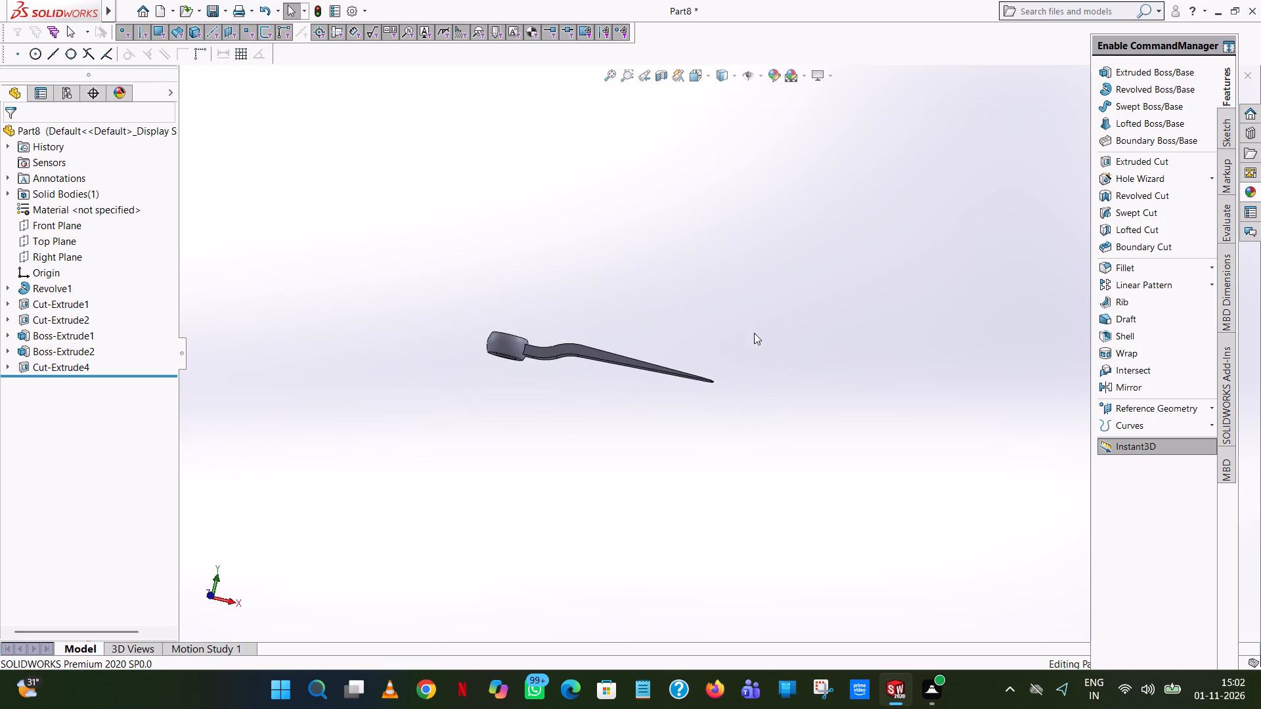
scroll(659, 364, "down", 9)
scroll(738, 374, "up", 5)
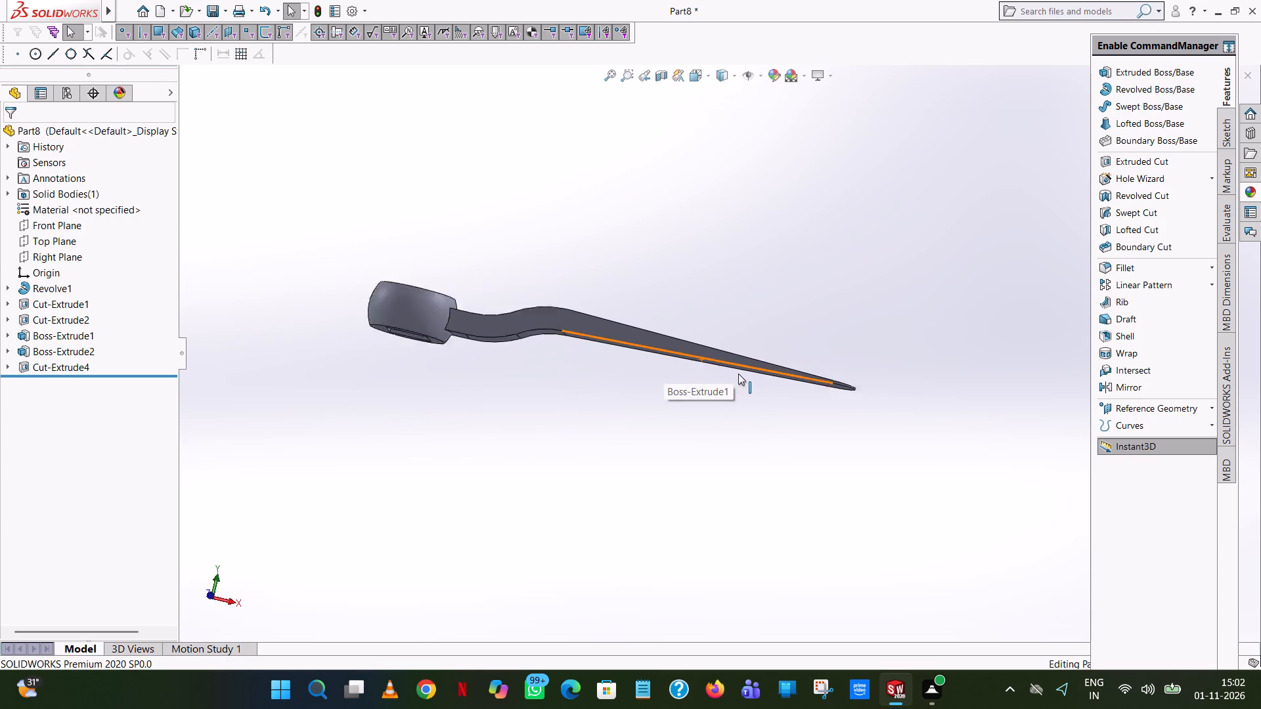
scroll(738, 374, "up", 1)
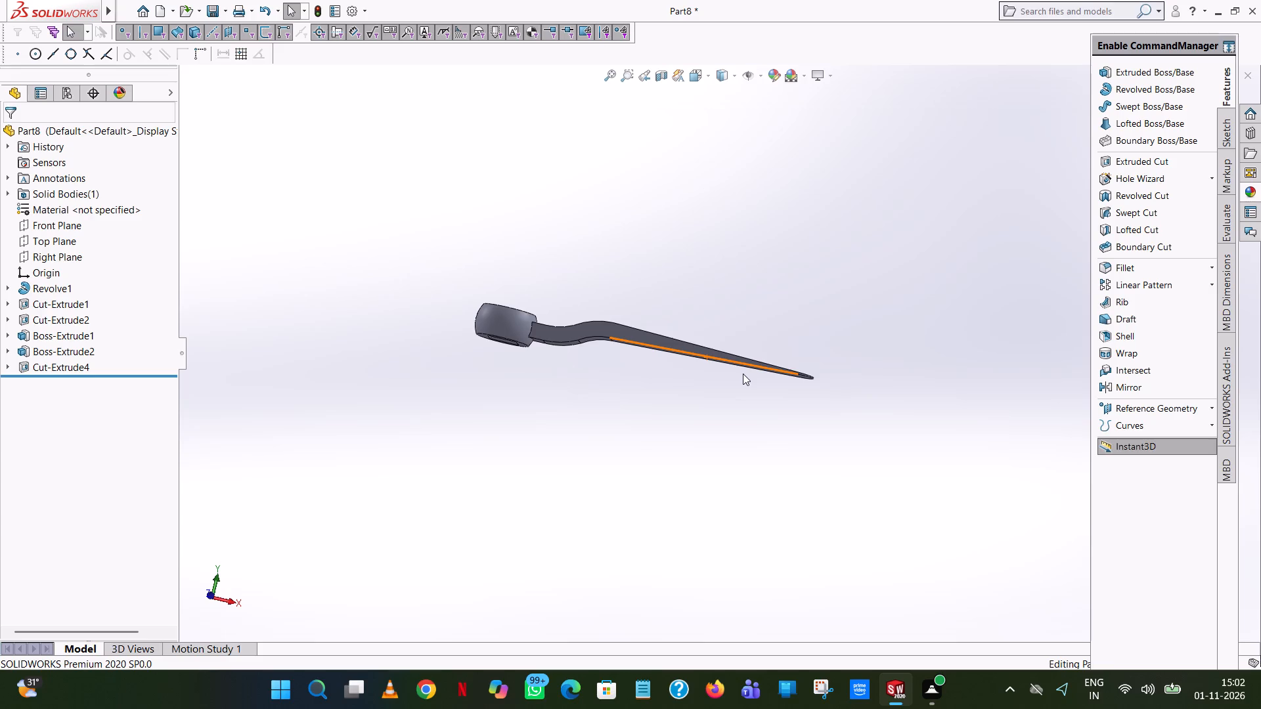
scroll(562, 327, "down", 2)
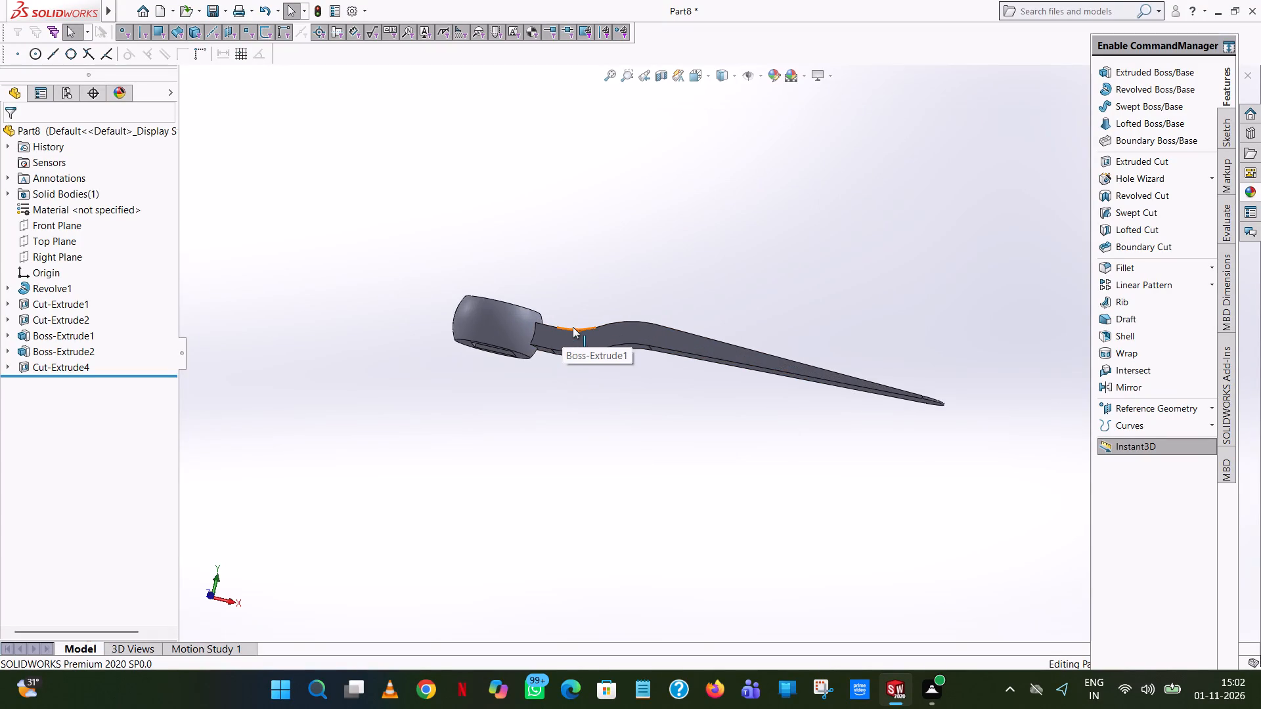
middle_click_drag(574, 278, 594, 469)
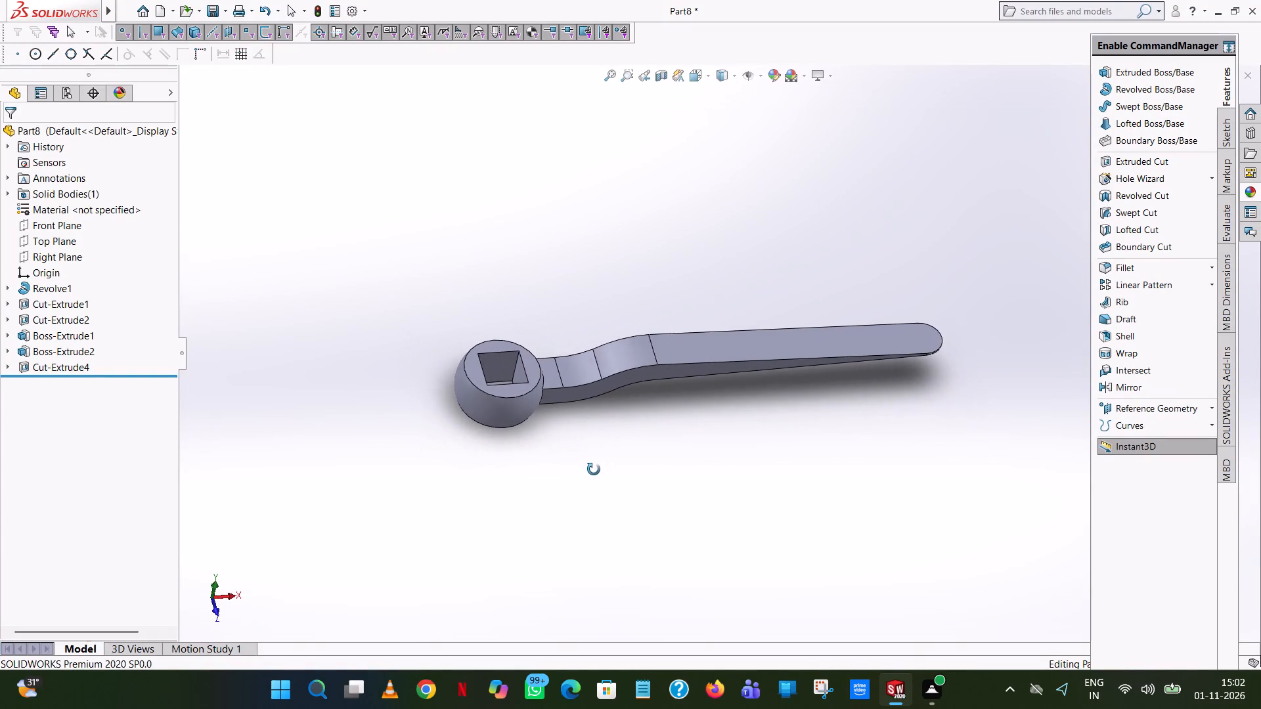
middle_click_drag(594, 469, 578, 465)
scroll(578, 464, "up", 1)
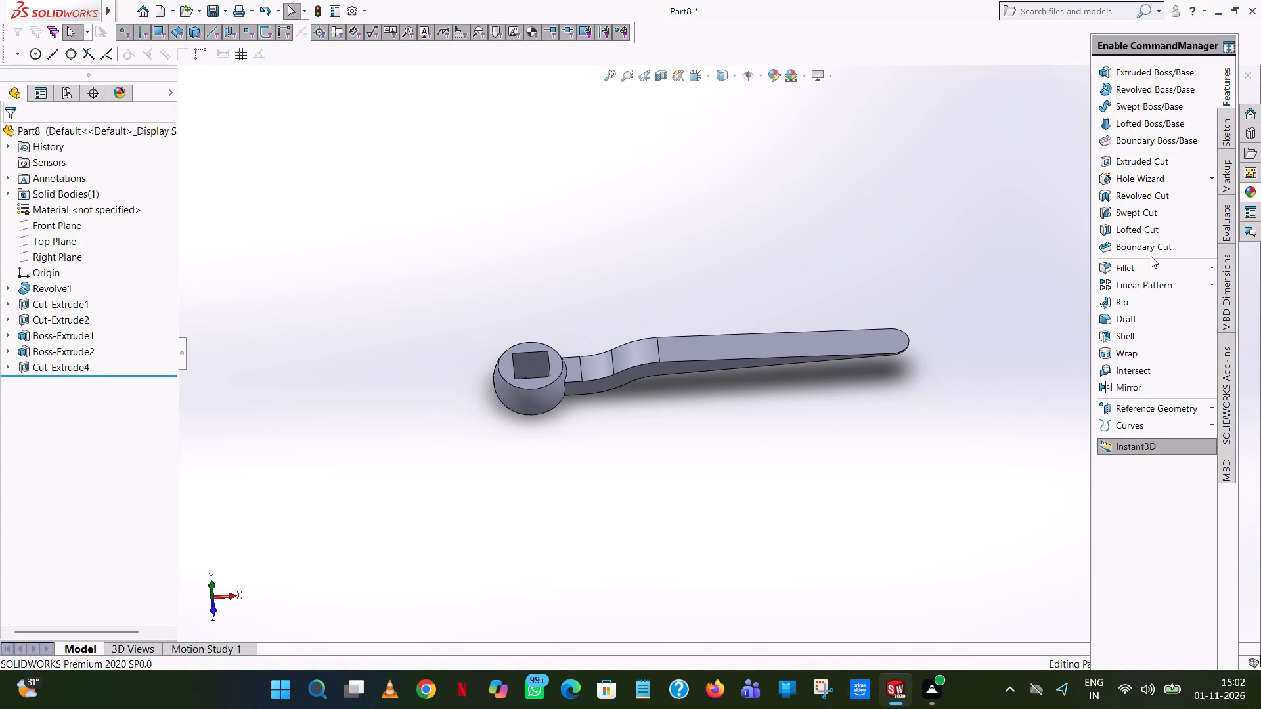
Fillet the square hole's rear inner corner edge on the side away from the arm with a 2 mm radius.
left_click(1151, 273)
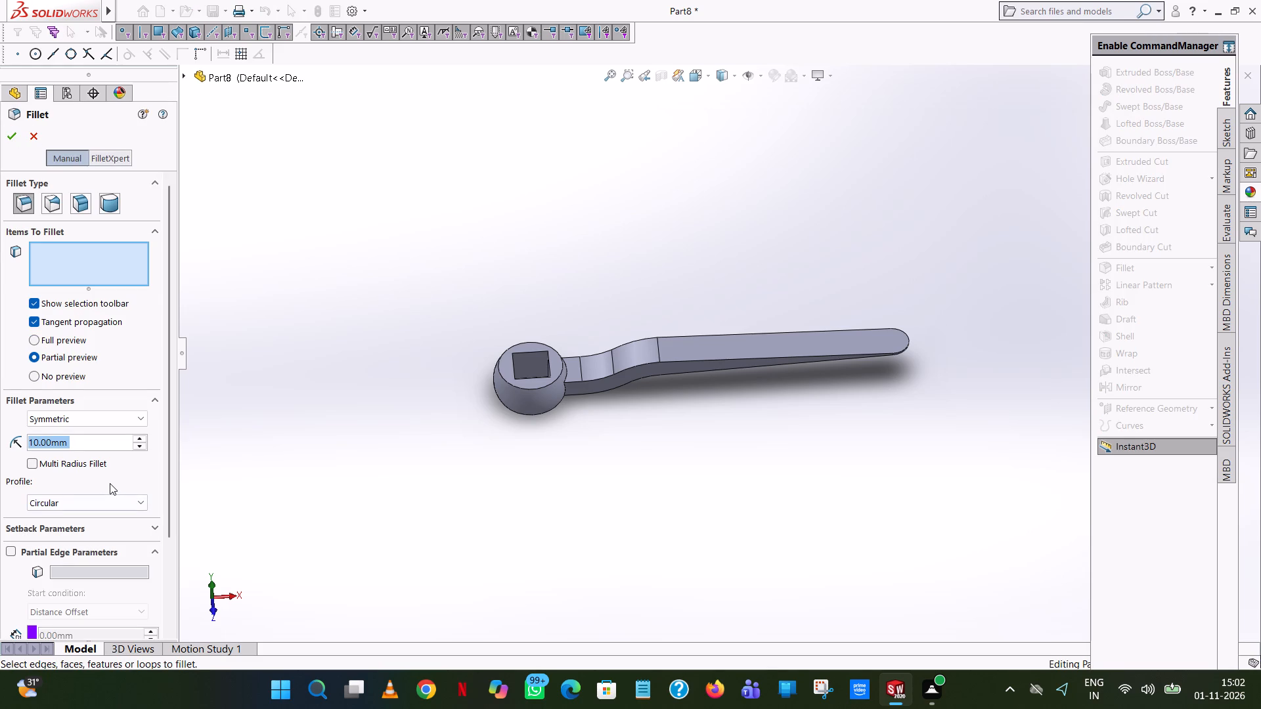
key("2")
key("Return")
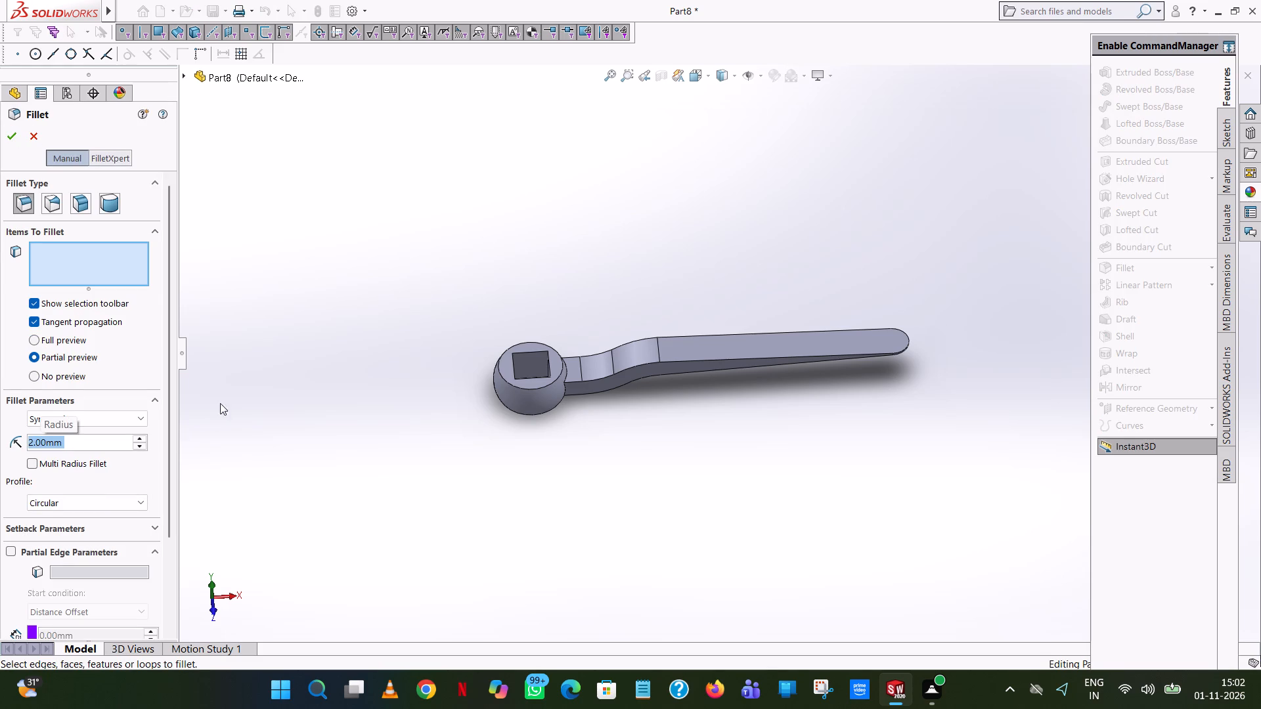
scroll(531, 351, "down", 9)
middle_click_drag(678, 407, 649, 387)
scroll(649, 387, "up", 1)
scroll(631, 379, "down", 8)
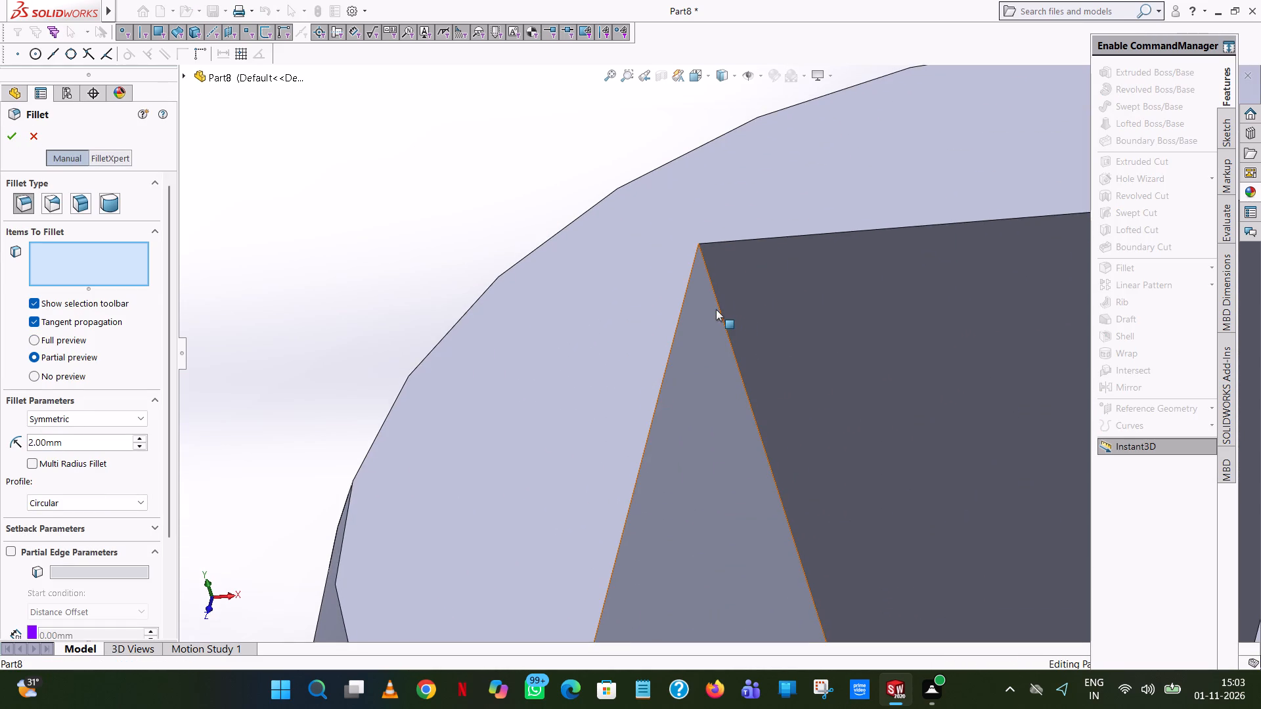
left_click(721, 309)
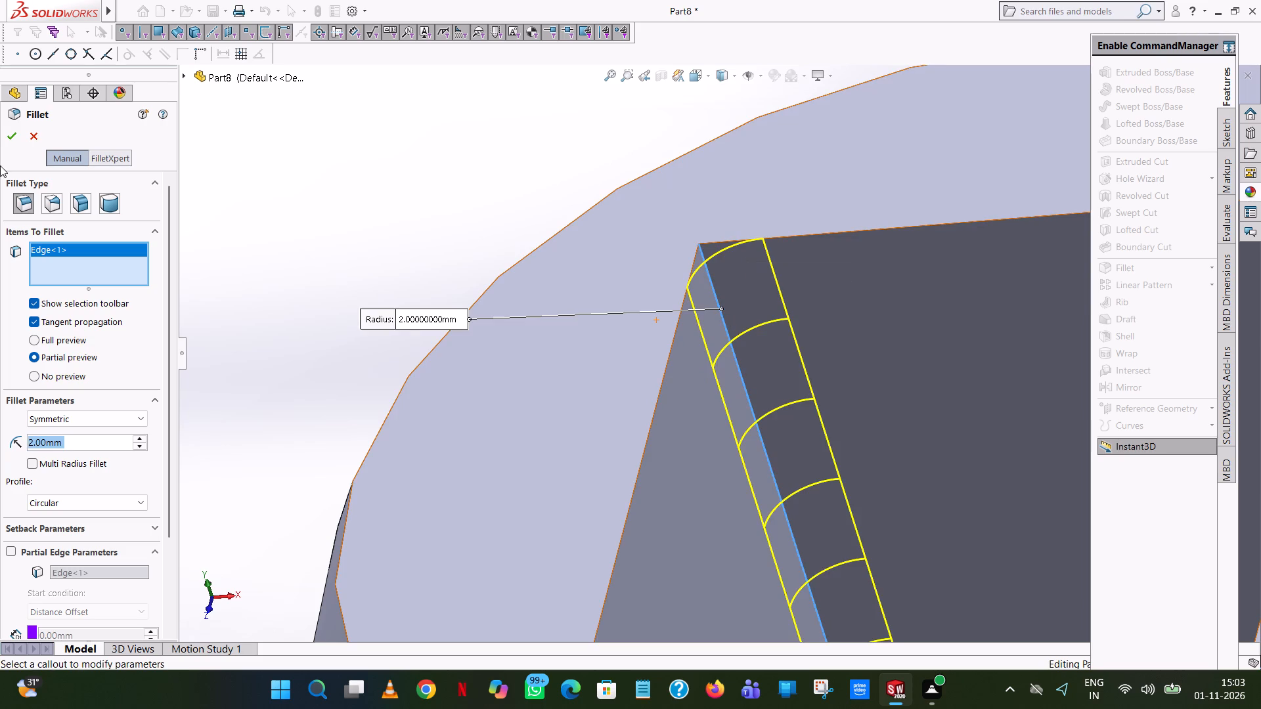
left_click(7, 131)
Fillet the square hole's rear inner corner edge on the arm side with a 2 mm radius.
scroll(598, 272, "up", 8)
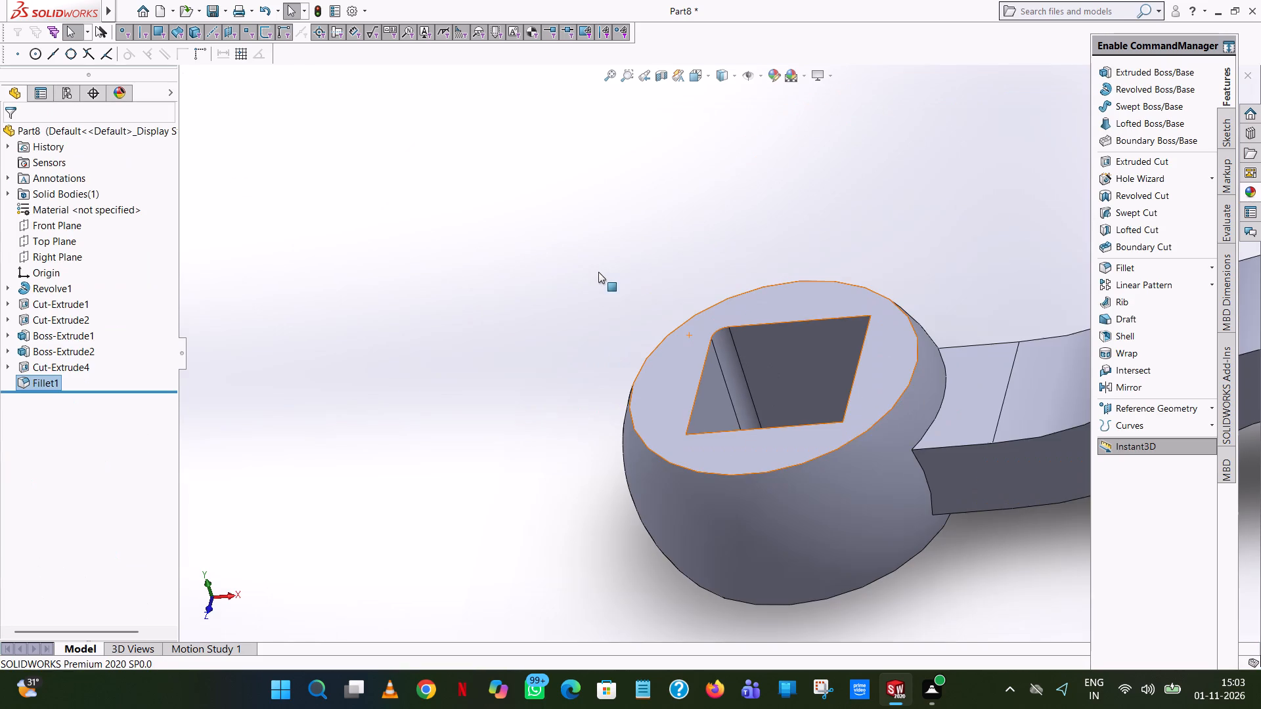
left_click(1149, 259)
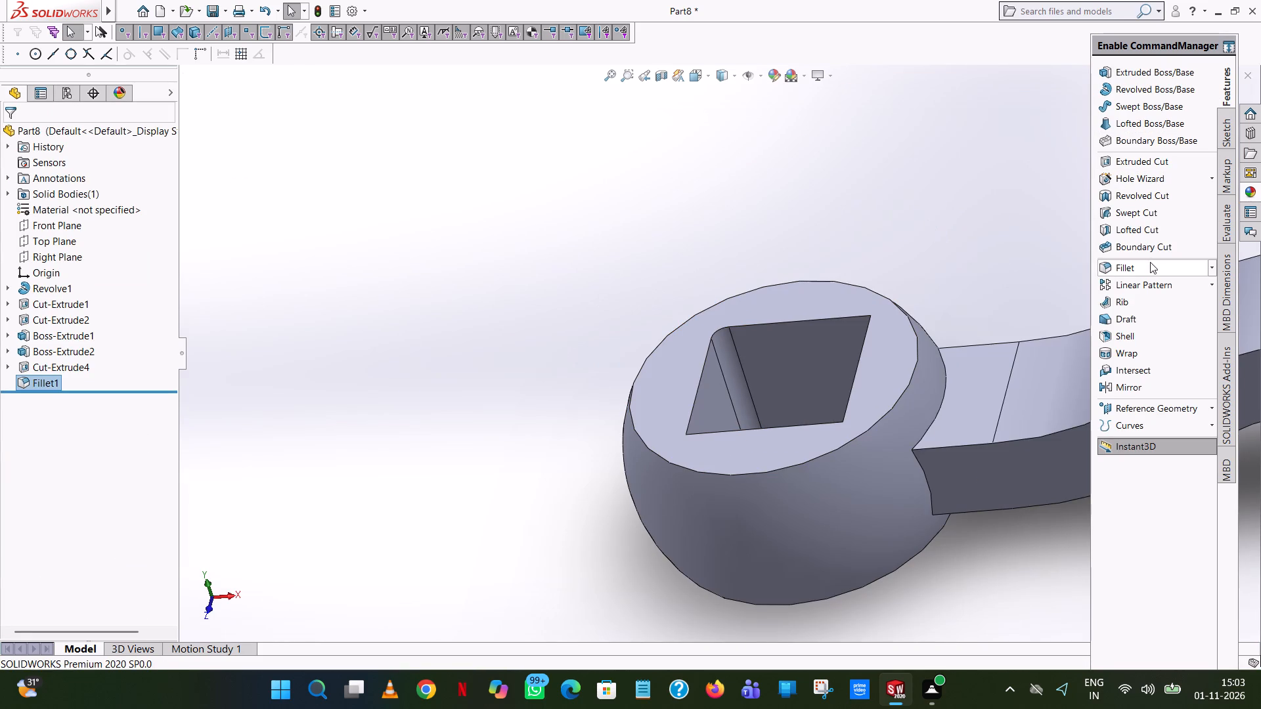
left_click(1150, 262)
scroll(823, 343, "up", 1)
middle_click_drag(825, 343, 854, 381)
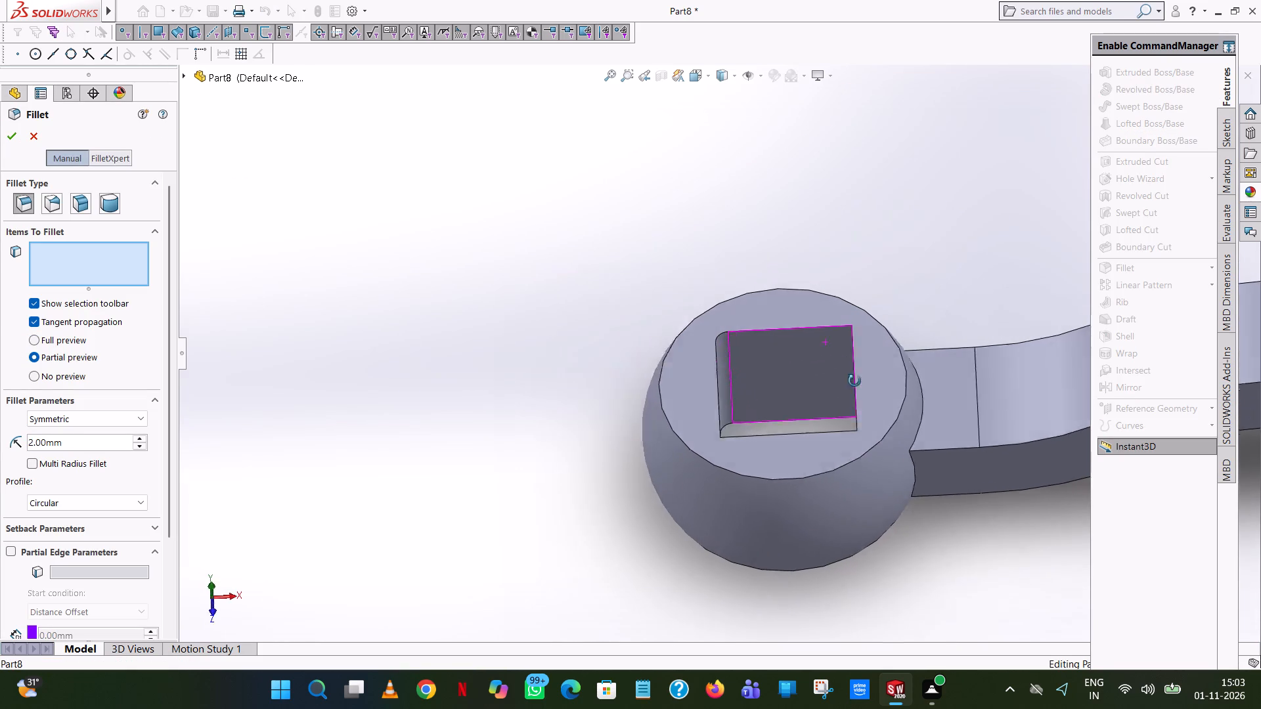
middle_click_drag(854, 381, 884, 401)
scroll(871, 335, "down", 7)
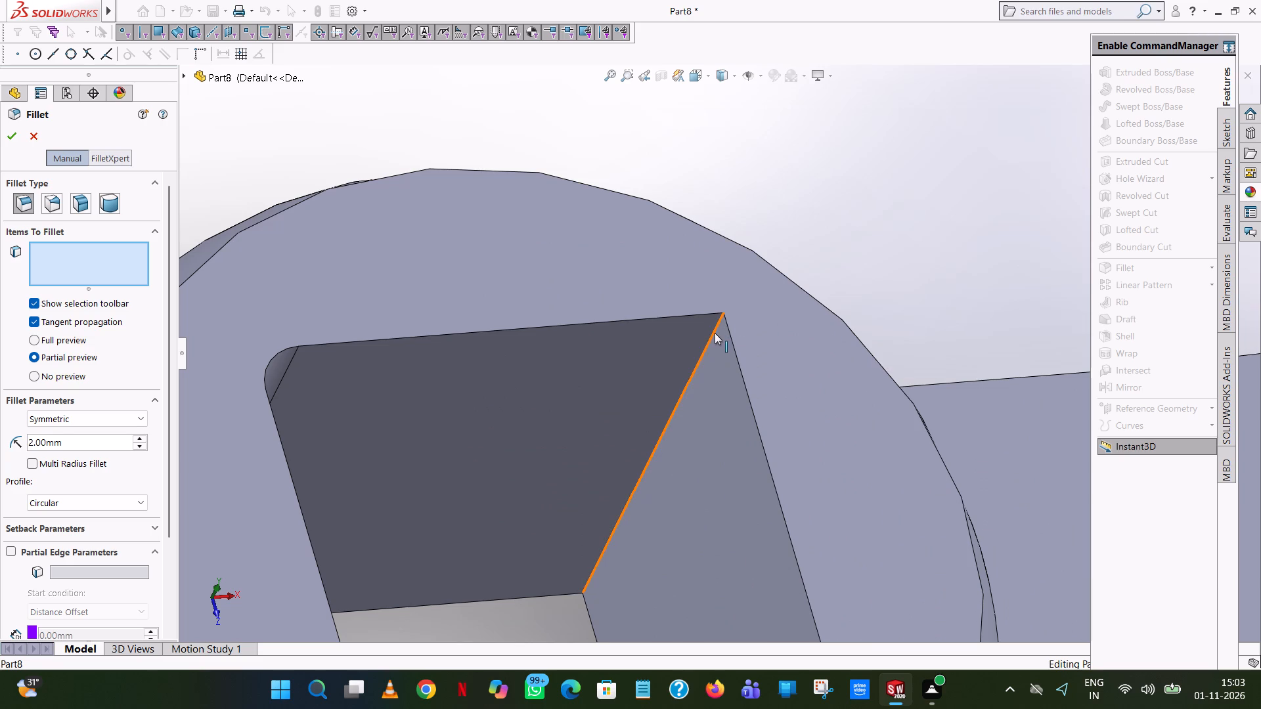
left_click(715, 333)
left_click(9, 129)
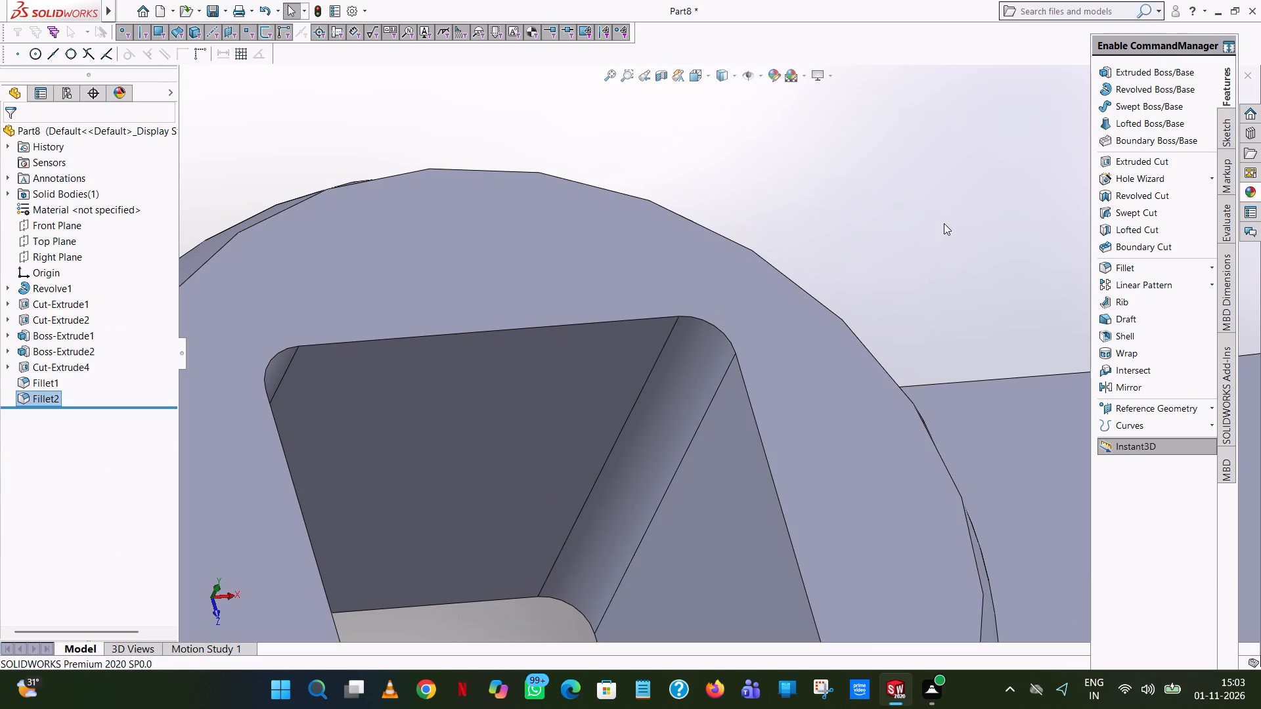
left_click(944, 223)
Fillet the square hole's front inner corner edge on the arm side with a 2 mm radius.
left_click(1138, 267)
scroll(623, 419, "up", 7)
scroll(673, 405, "up", 8)
middle_click_drag(721, 412, 722, 549)
scroll(736, 448, "down", 9)
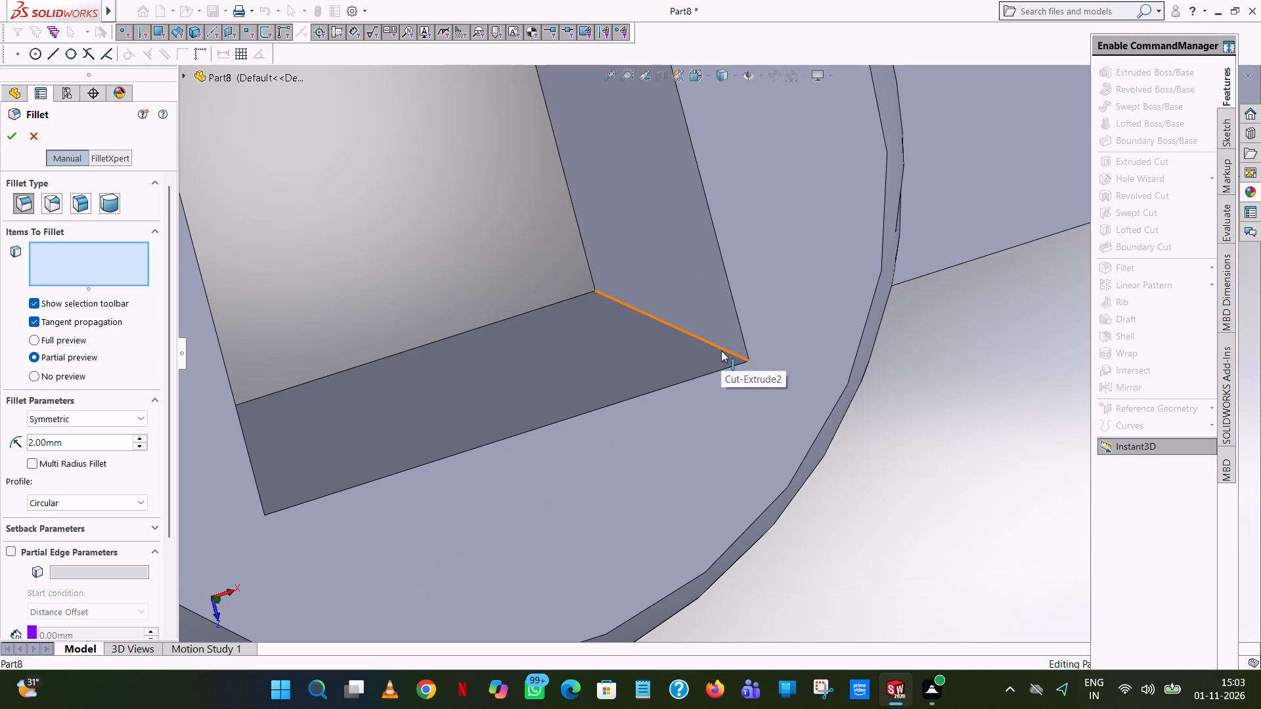
left_click(721, 351)
left_click(21, 145)
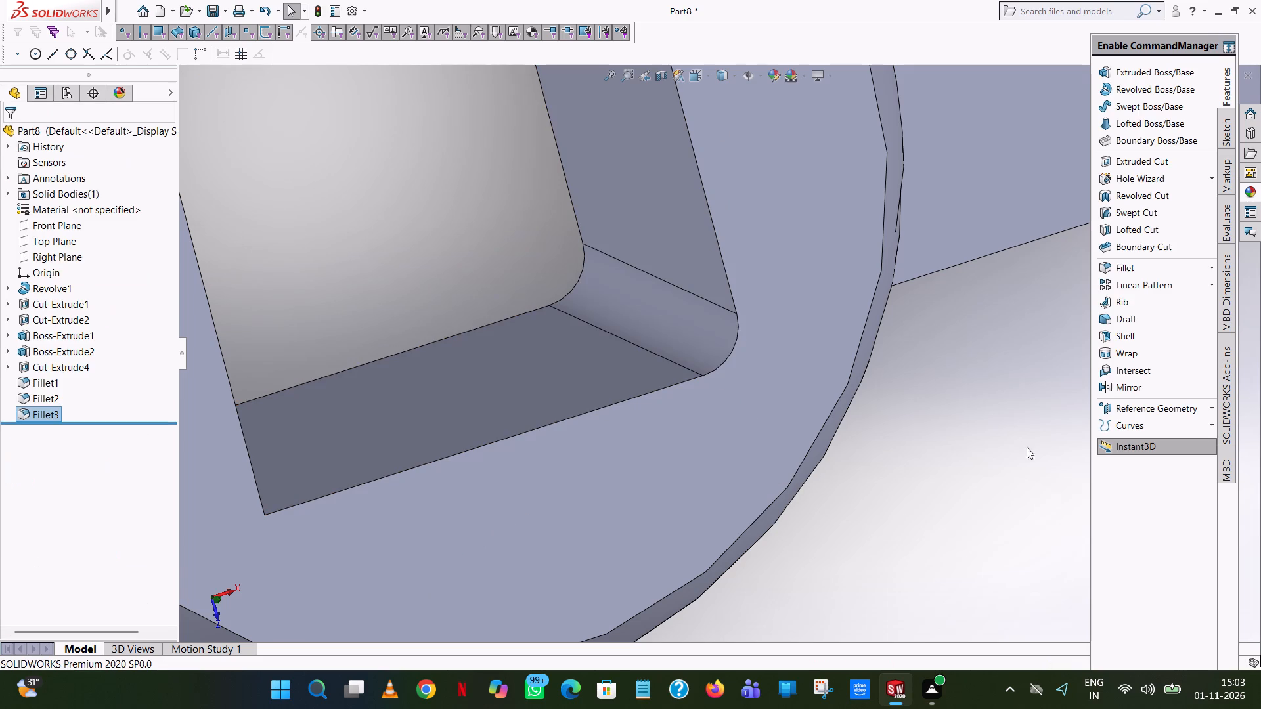
Fillet the square hole's remaining inner corner edge, at the front away from the arm, with a 2 mm radius.
left_click(1124, 271)
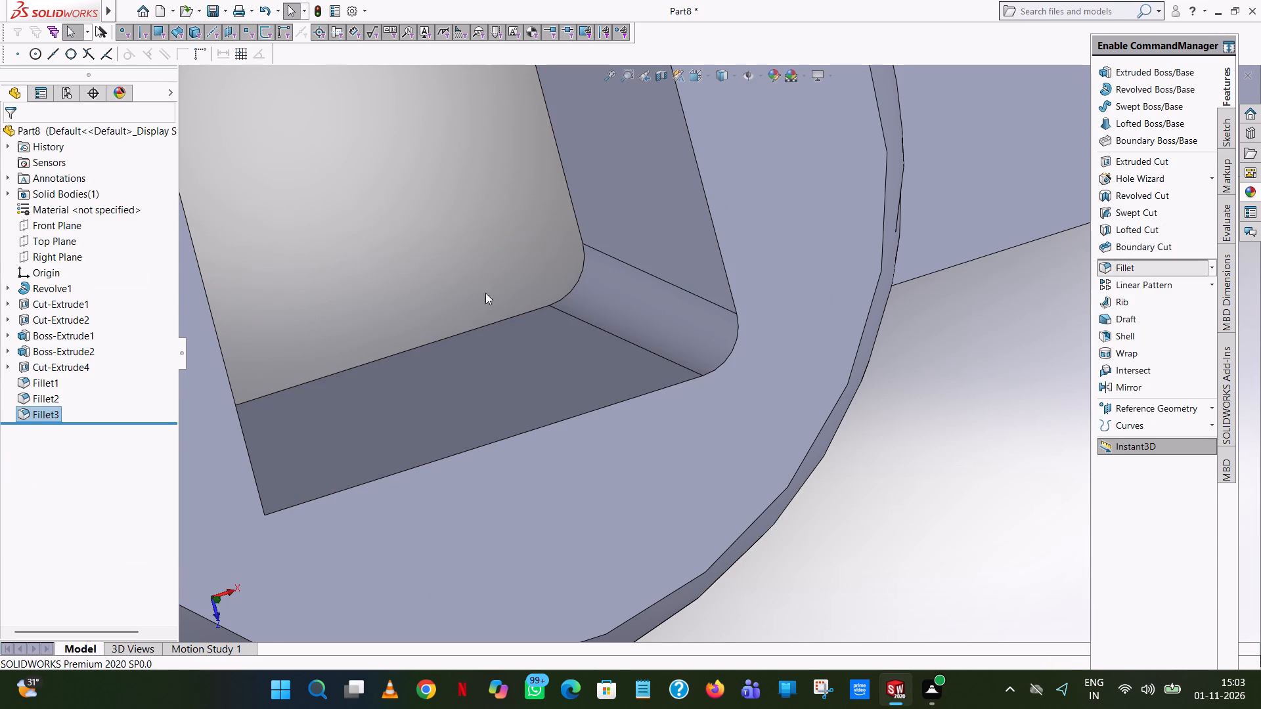
middle_click_drag(424, 301, 384, 322)
scroll(383, 325, "up", 5)
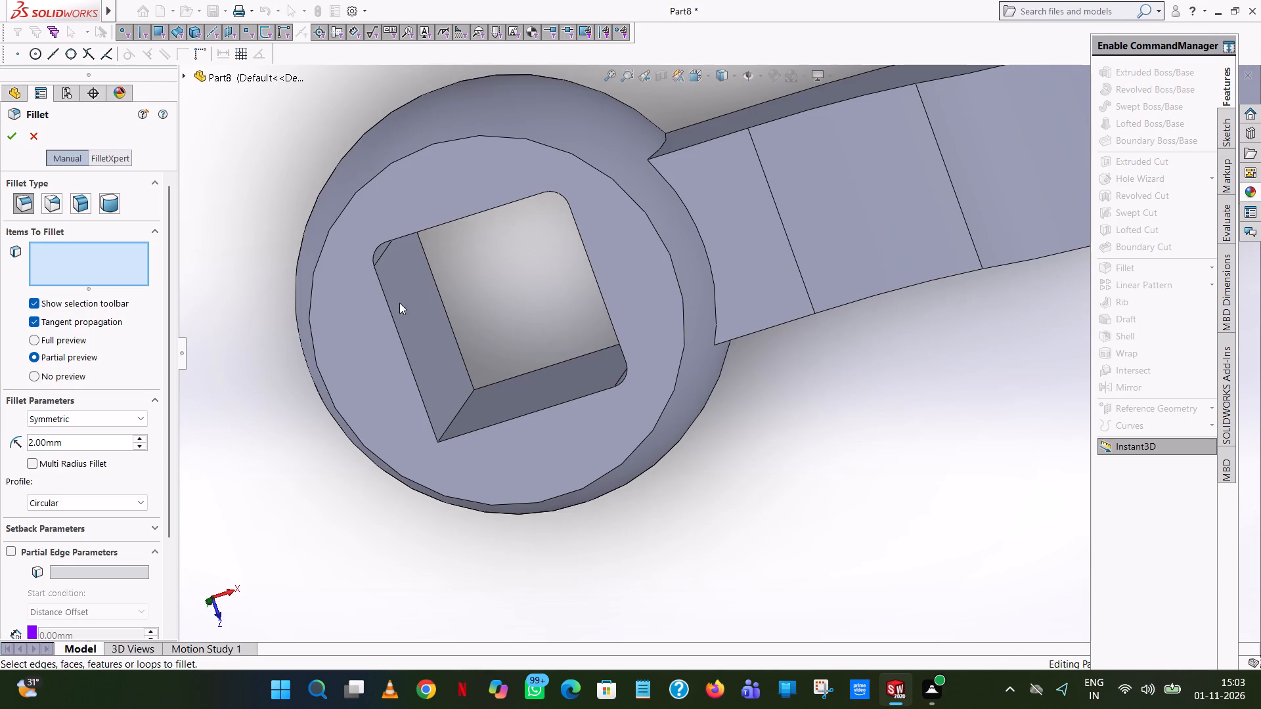
left_click(469, 398)
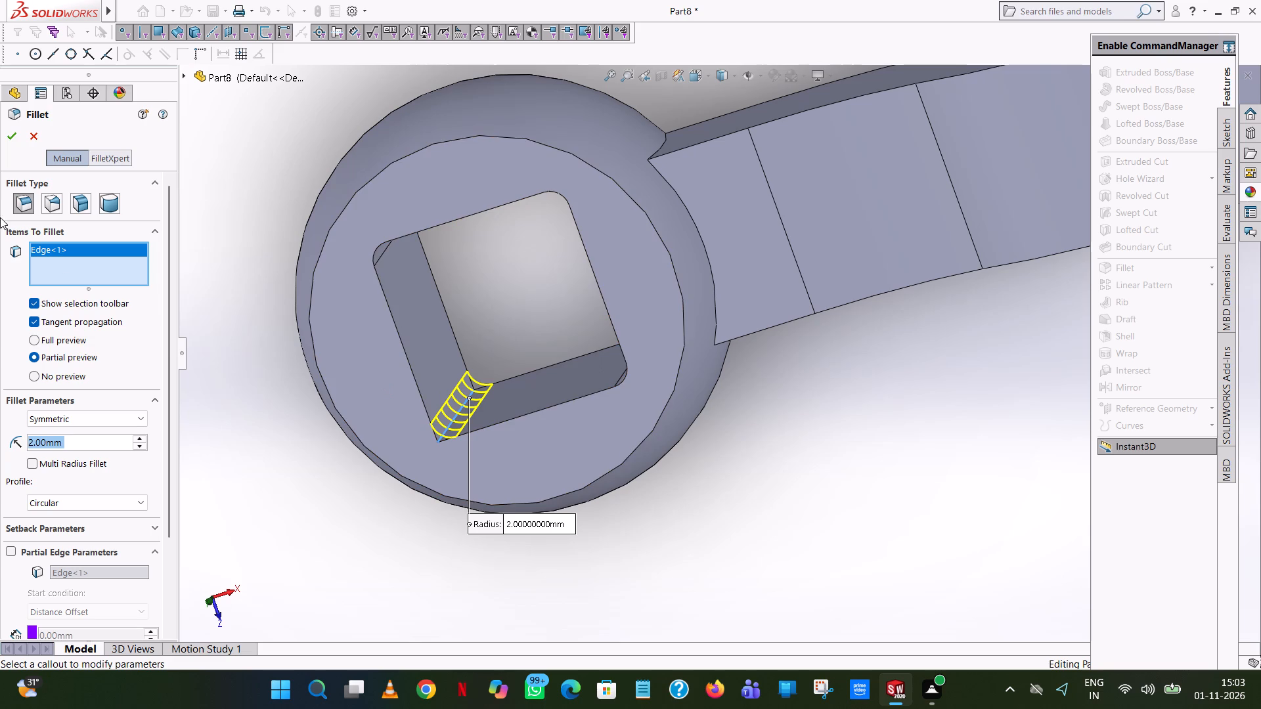
left_click(12, 136)
left_click(784, 500)
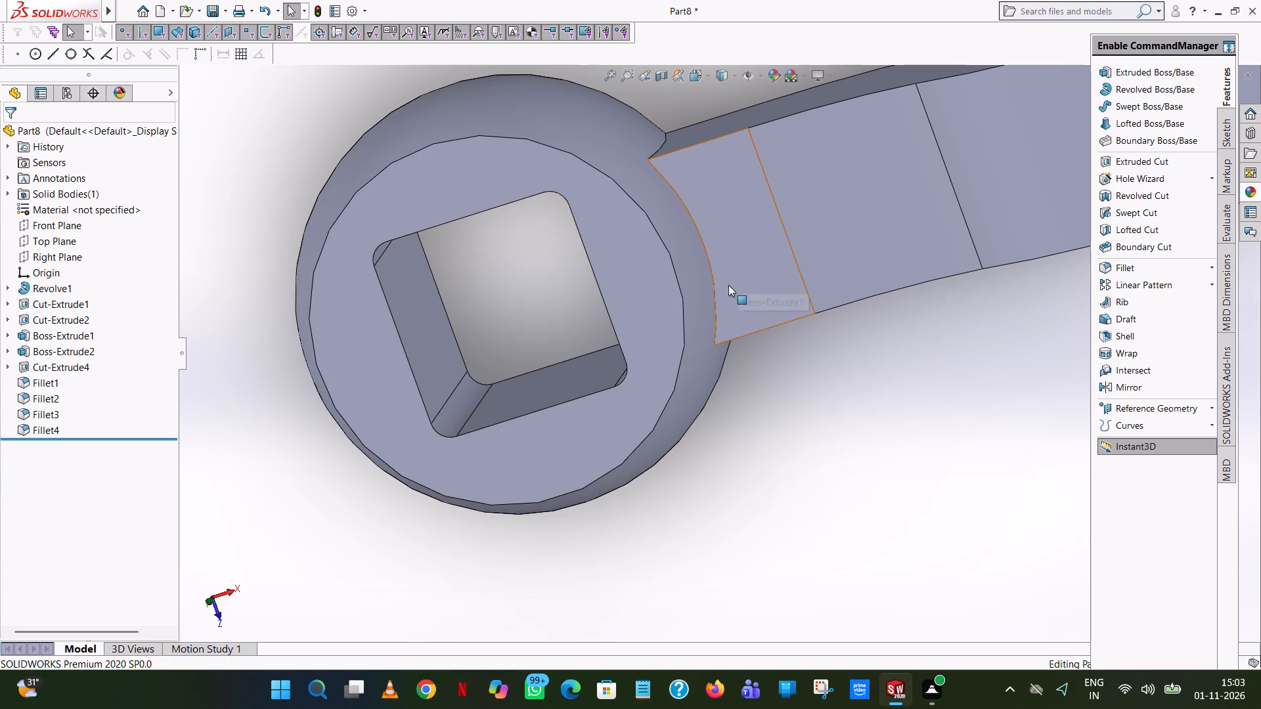
Fillet the edge where the arm's front side face meets the round head with a 2 mm radius.
left_click(1157, 261)
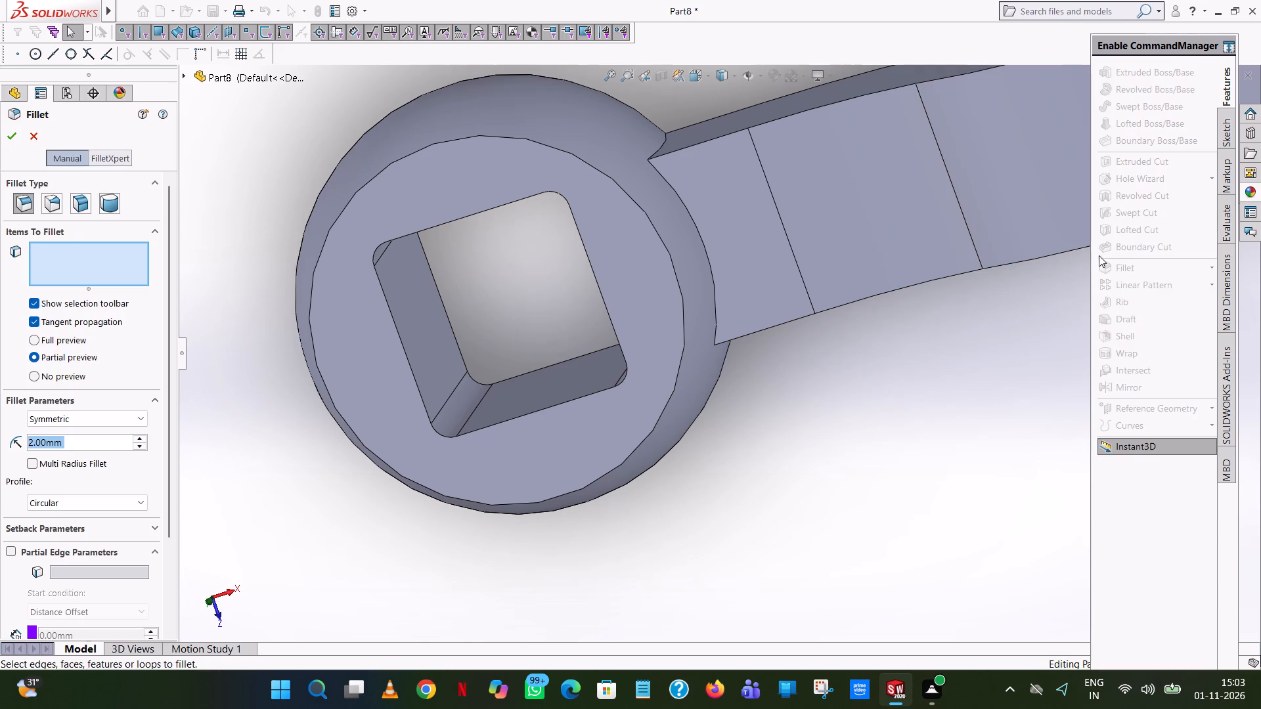
middle_click_drag(817, 342, 747, 147)
scroll(757, 154, "up", 1)
scroll(787, 447, "down", 4)
left_click(770, 352)
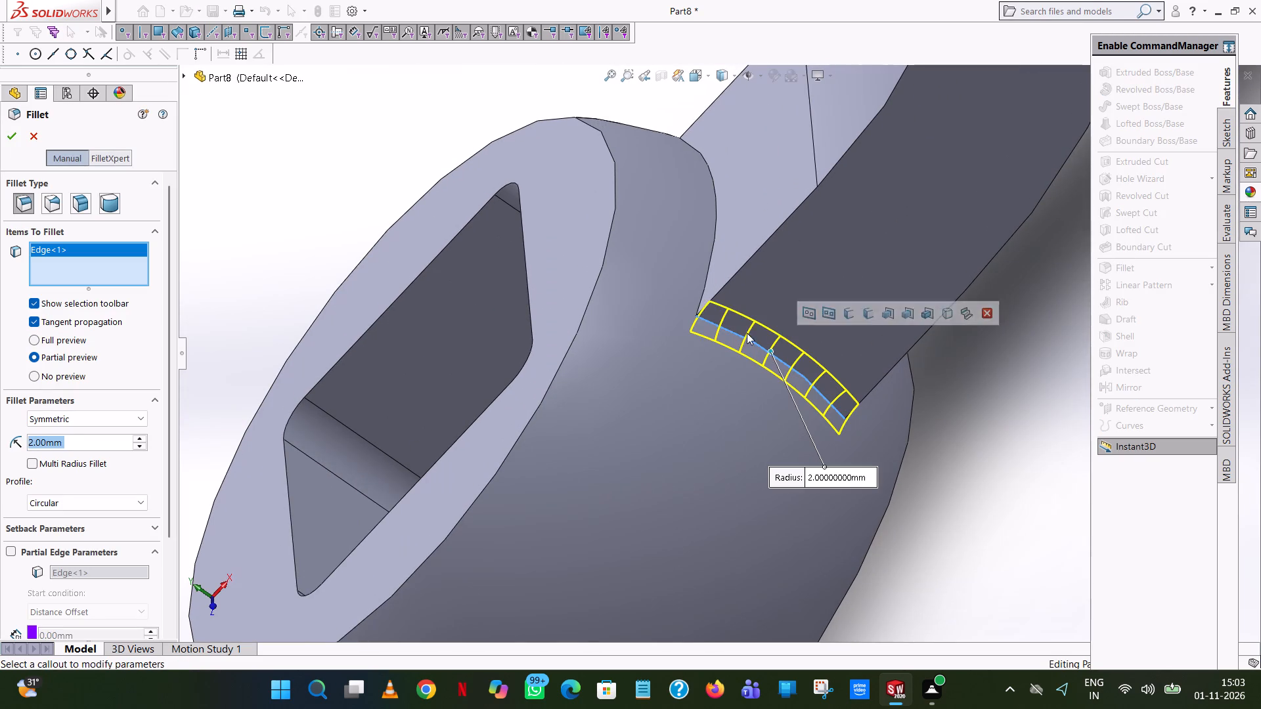
left_click(7, 130)
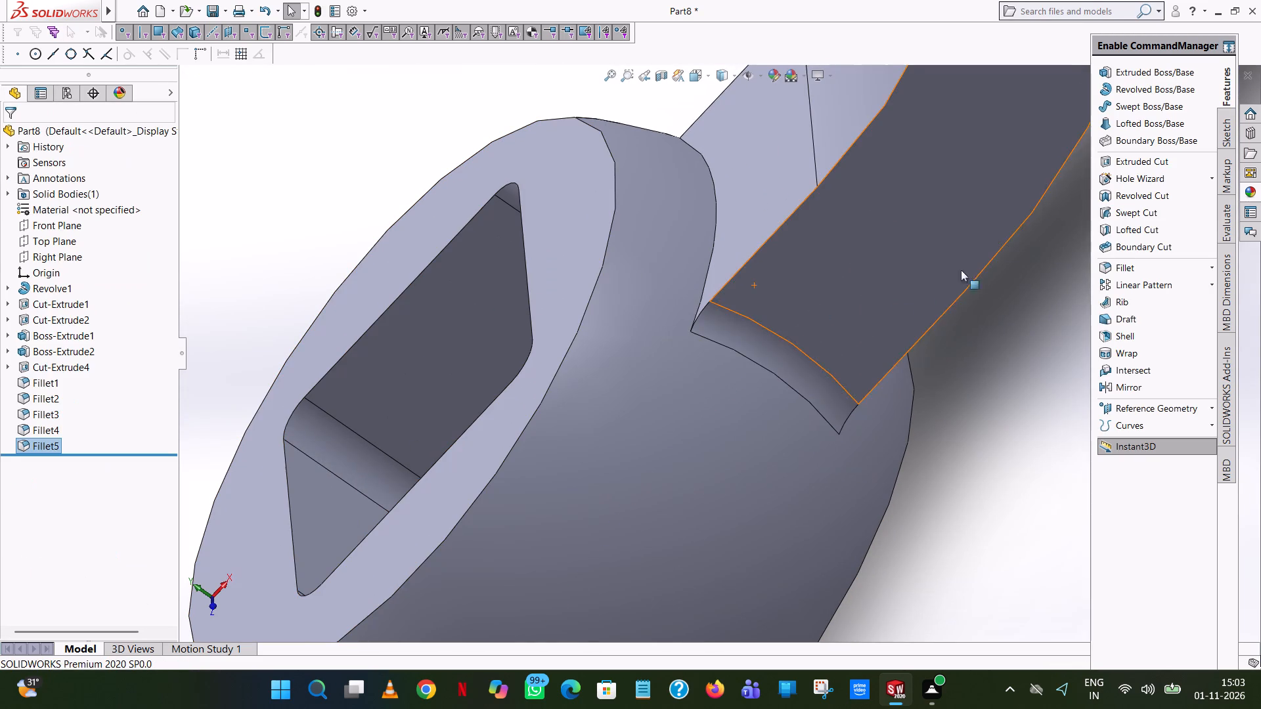
Fillet the edge where the arm's top face meets the round head with a 2 mm radius.
left_click(1159, 273)
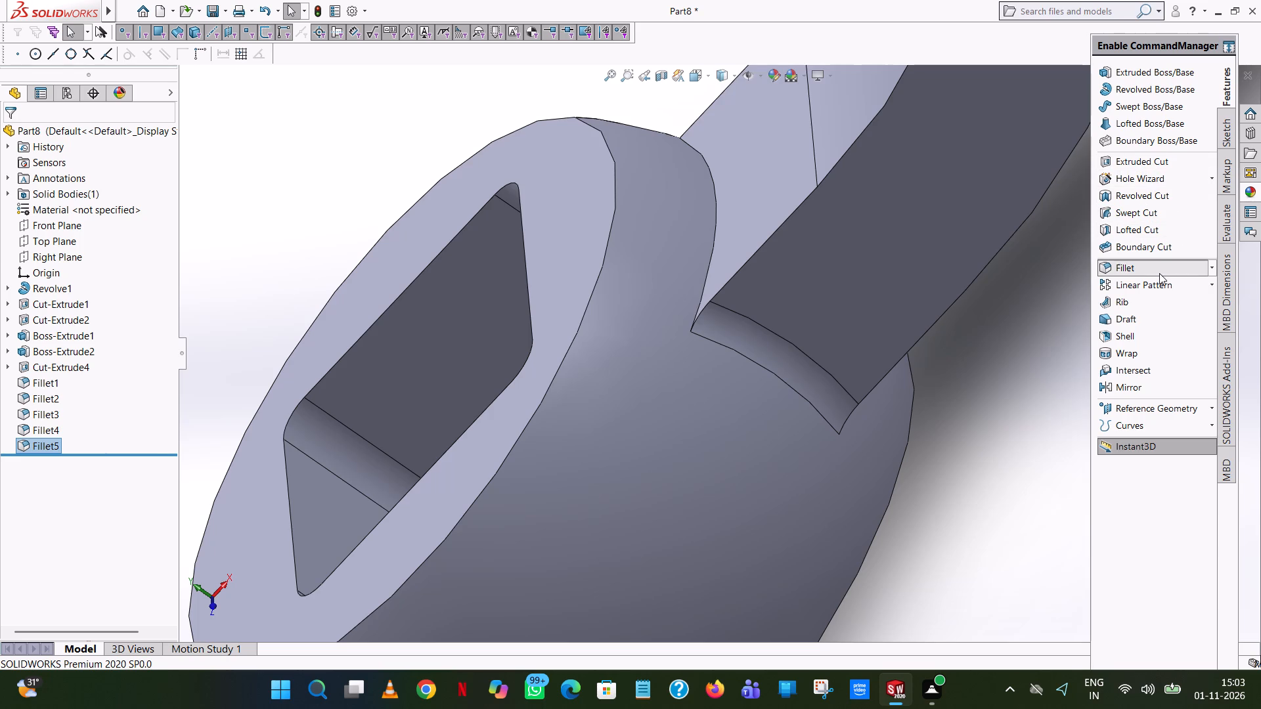
left_click(715, 223)
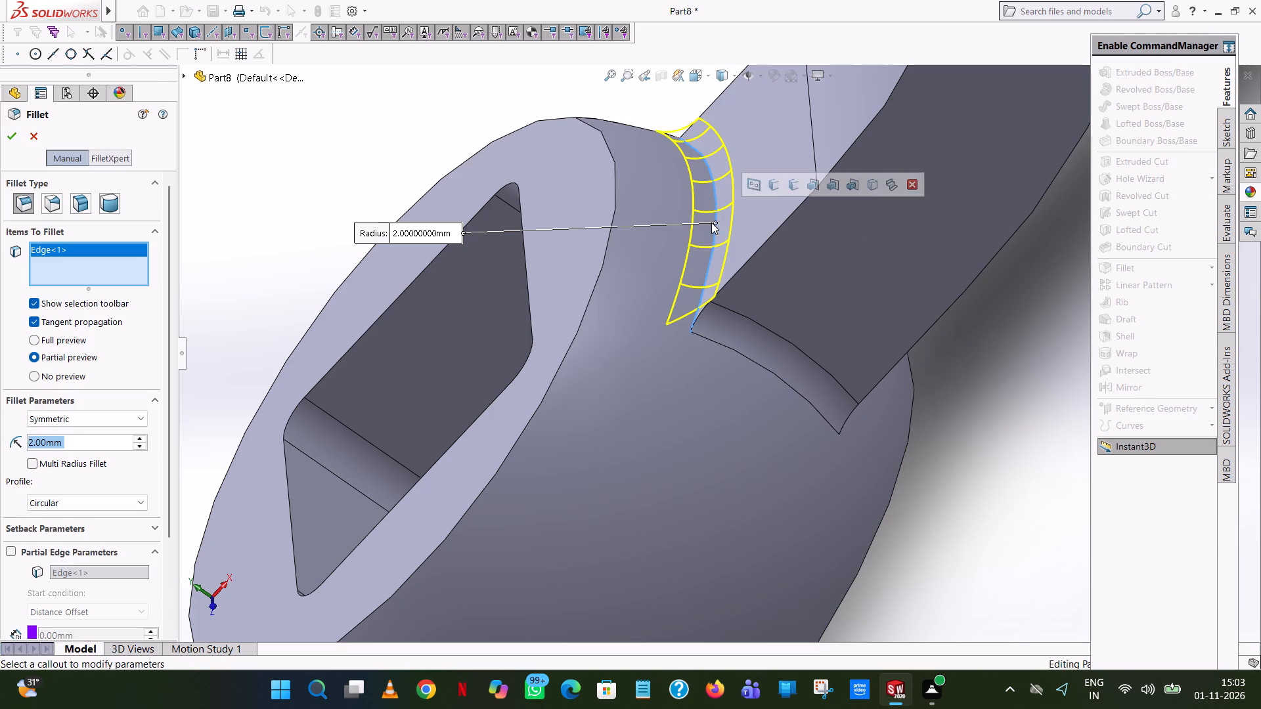
left_click(15, 139)
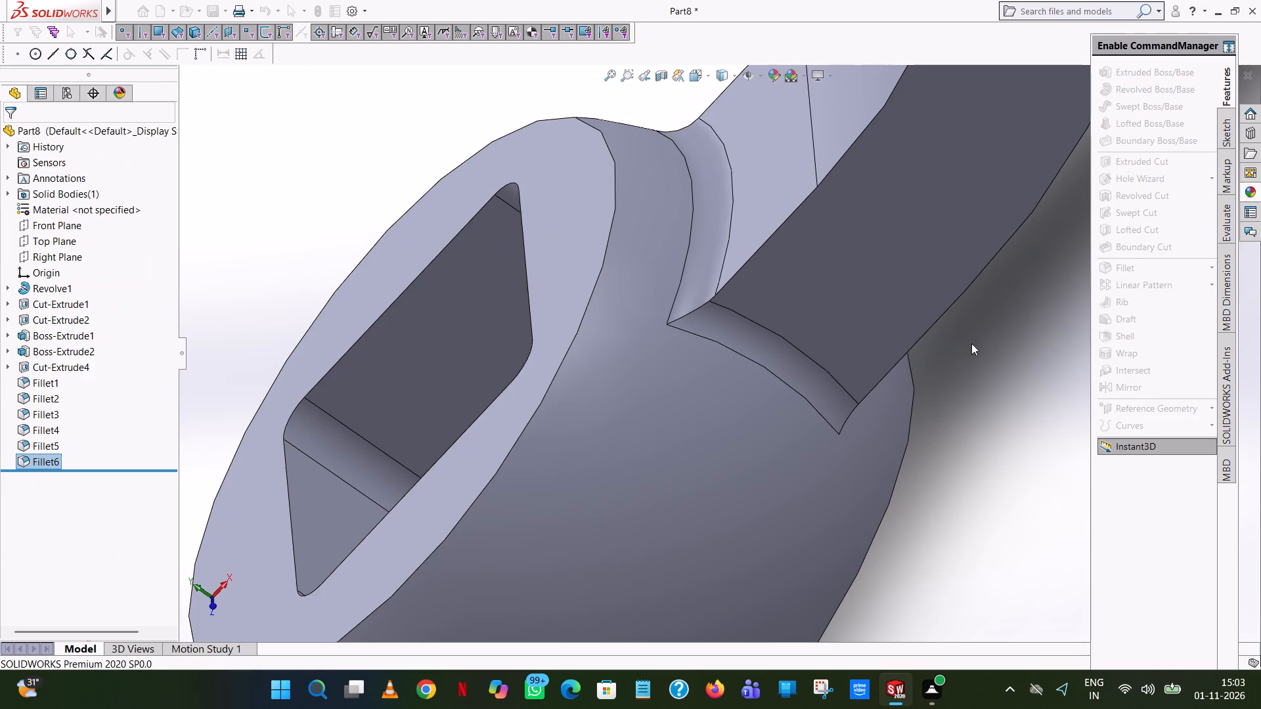
Fillet the edge where the arm's bottom face meets the round head with a 2 mm radius.
middle_click_drag(1016, 345, 976, 321)
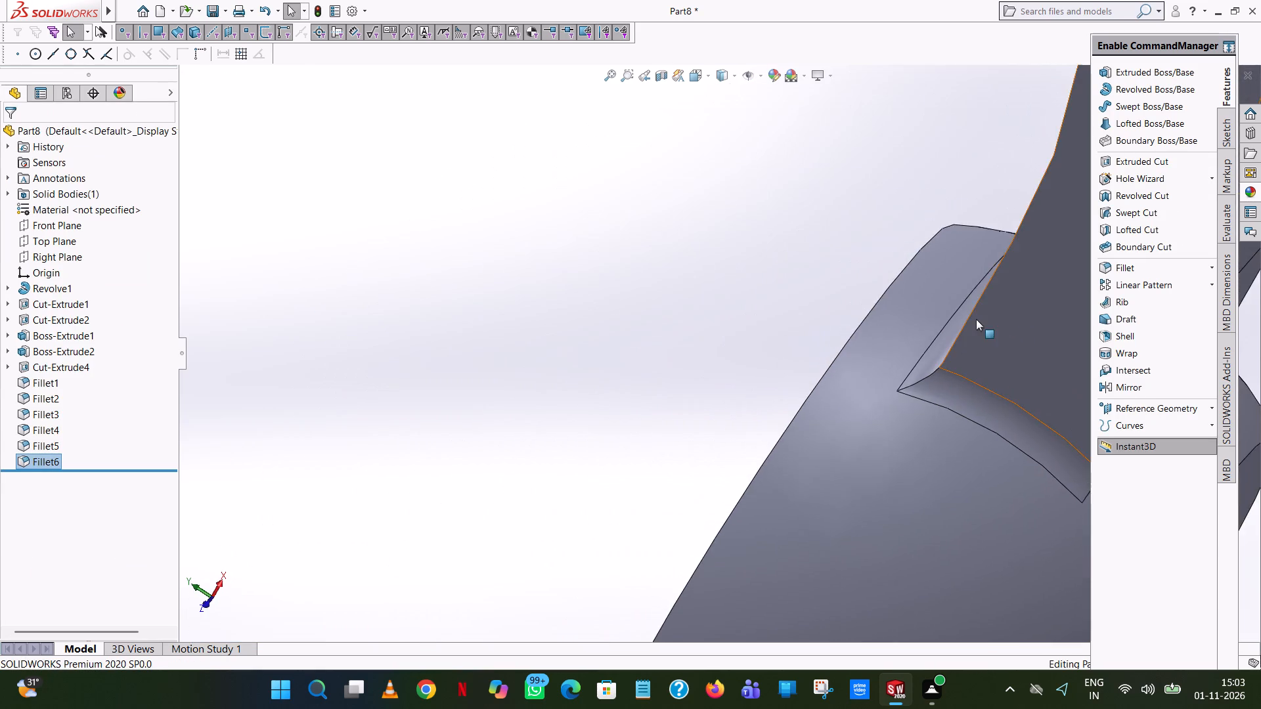
scroll(983, 320, "up", 6)
middle_click_drag(983, 318, 950, 291)
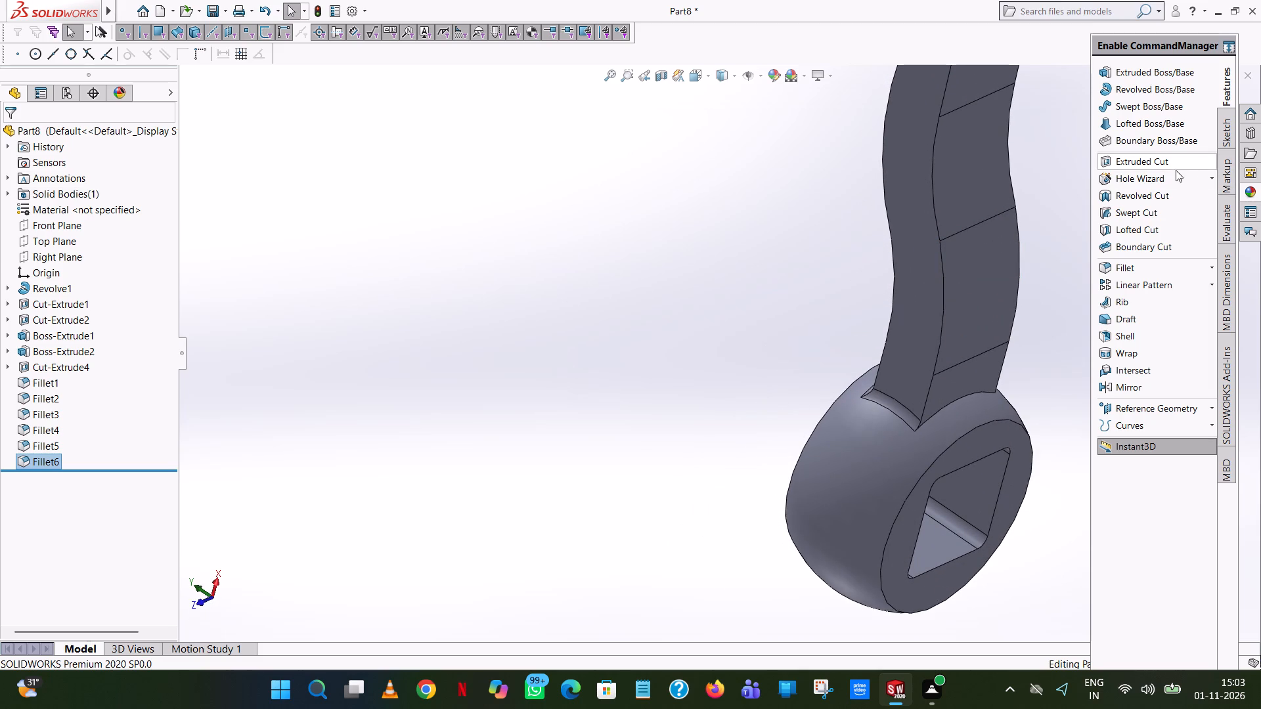
left_click(1146, 269)
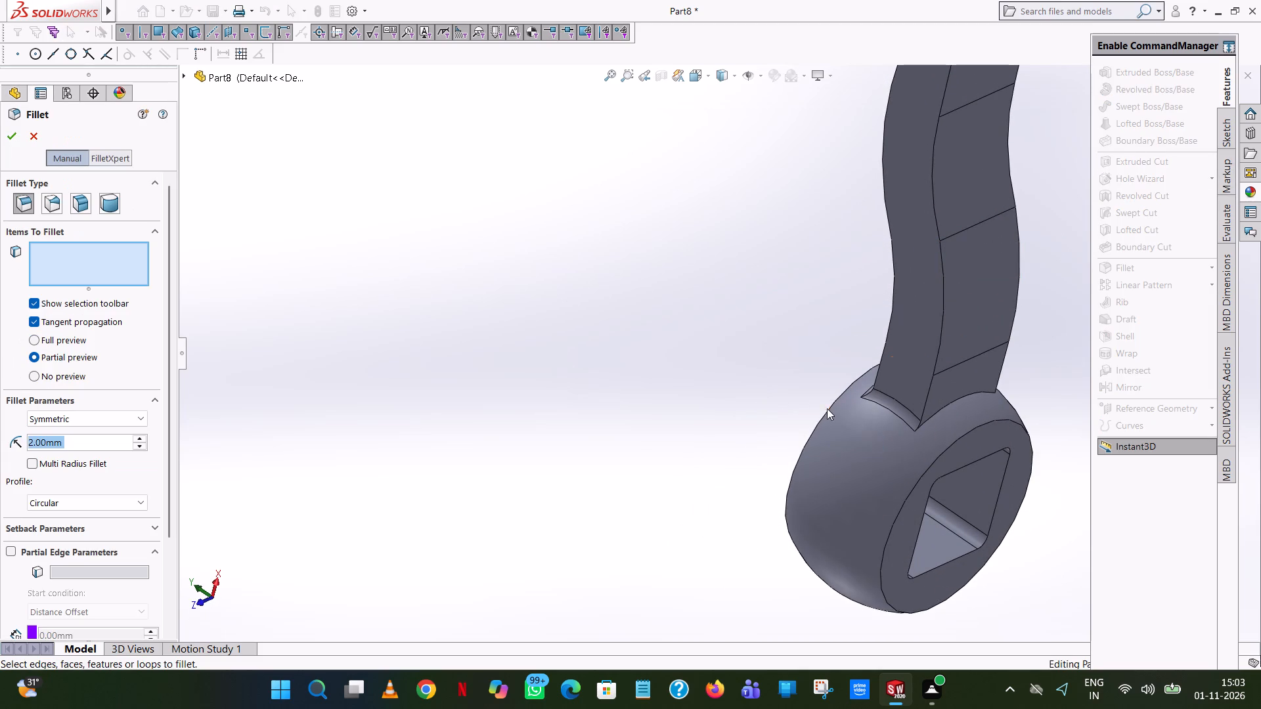
left_click(951, 401)
left_click(5, 135)
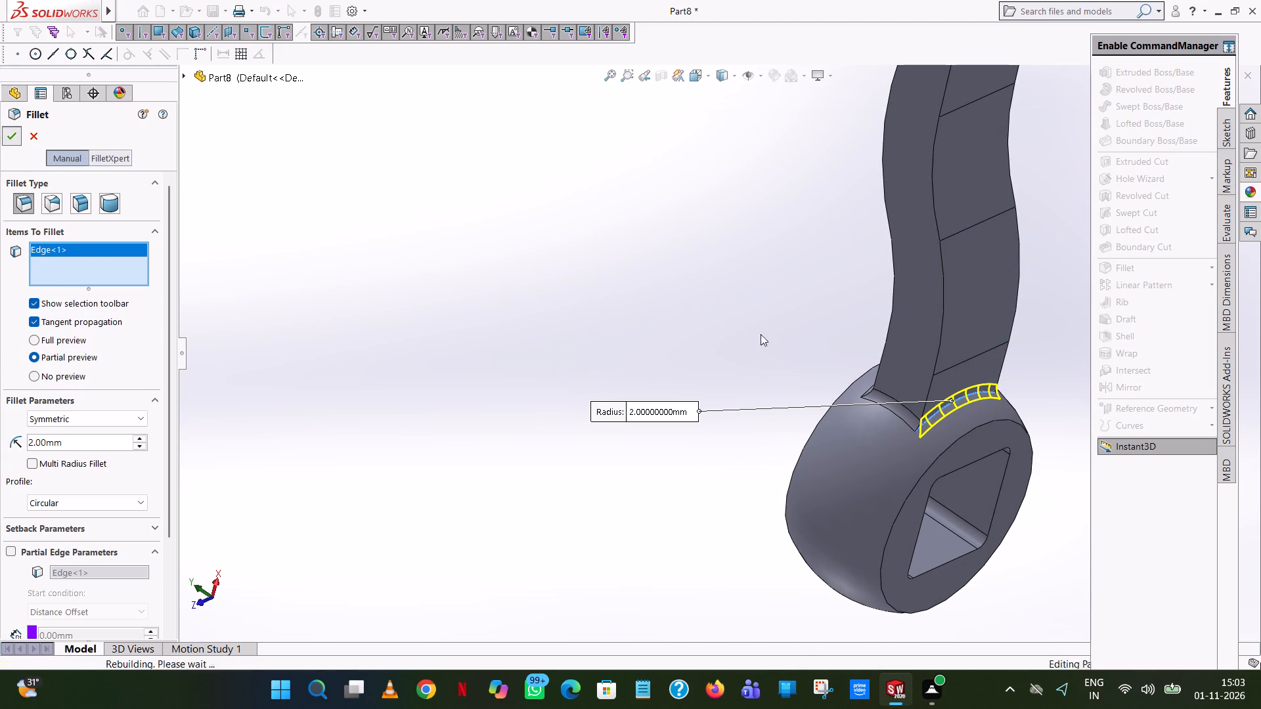
Fillet the edge where the arm's rear side face meets the round head with a 2 mm radius.
middle_click_drag(1015, 339, 900, 444)
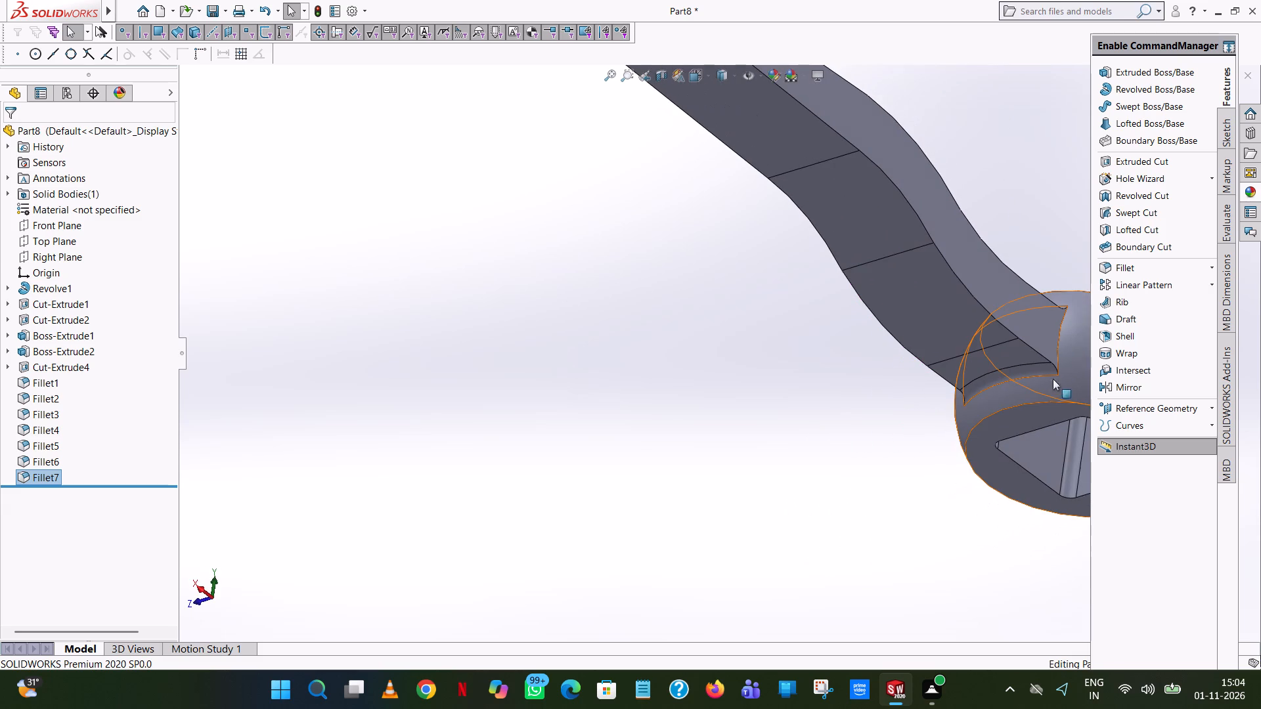
left_click(1148, 274)
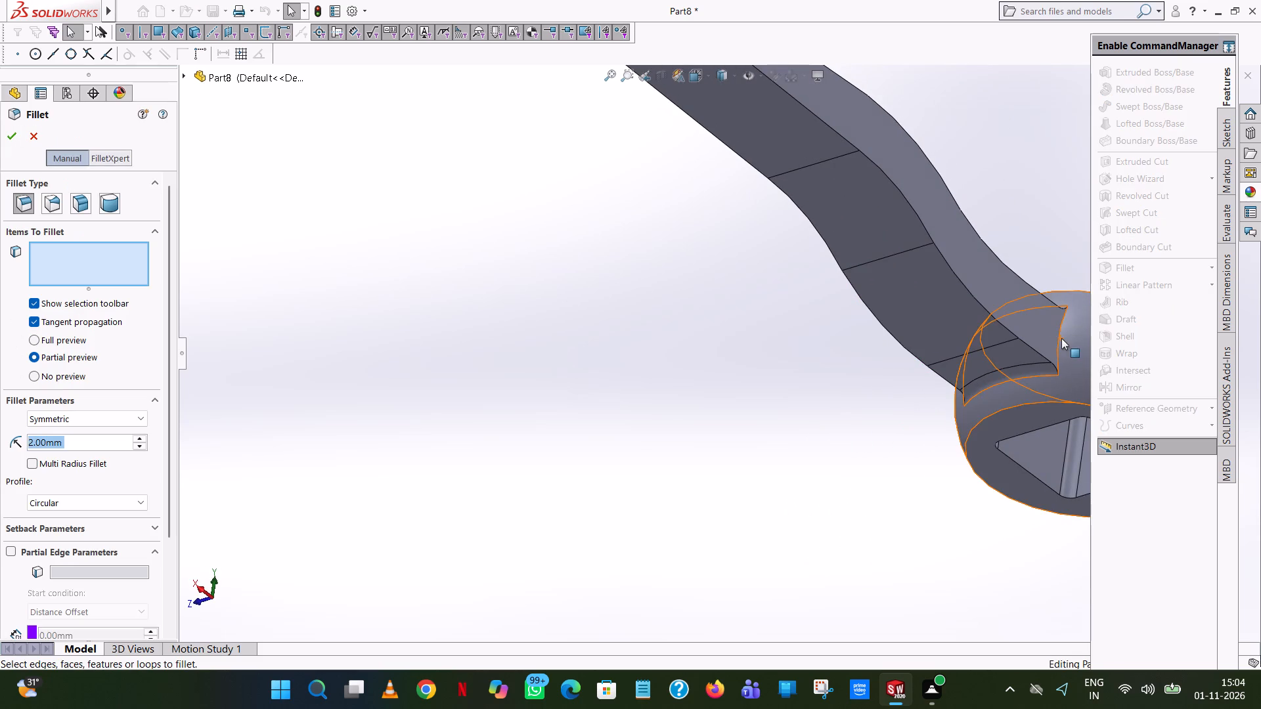
left_click(1059, 333)
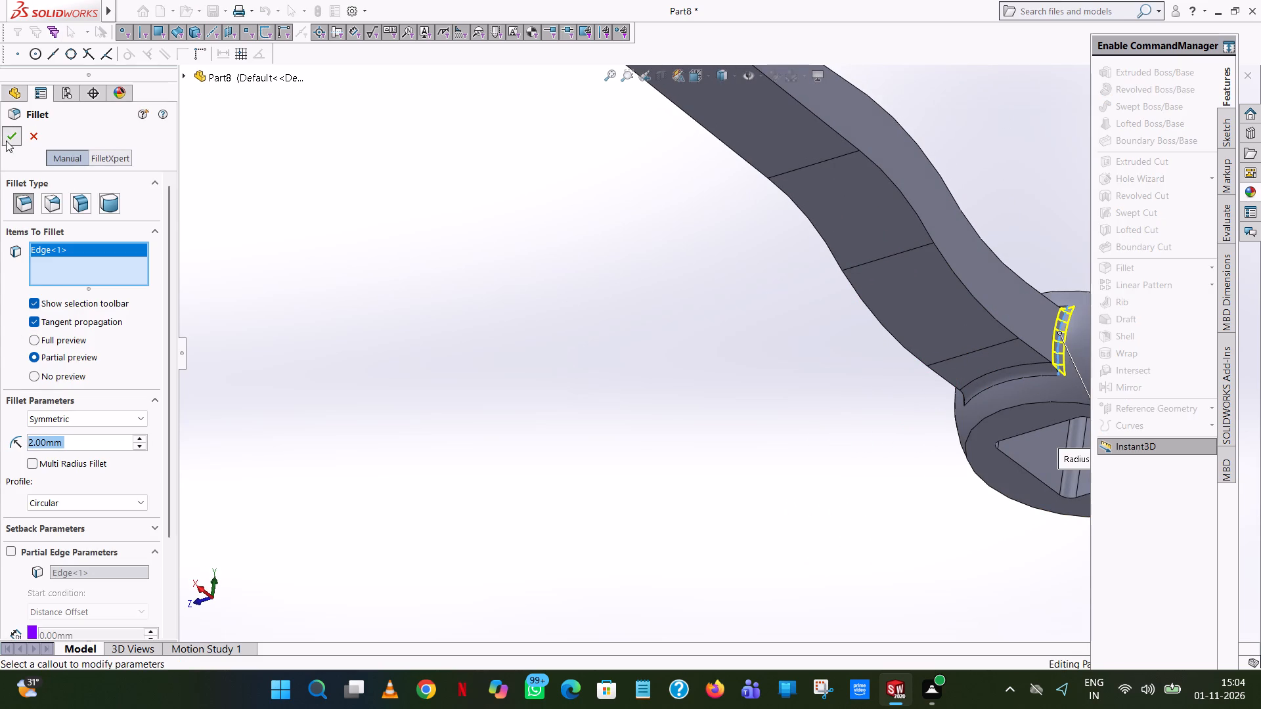
left_click(6, 140)
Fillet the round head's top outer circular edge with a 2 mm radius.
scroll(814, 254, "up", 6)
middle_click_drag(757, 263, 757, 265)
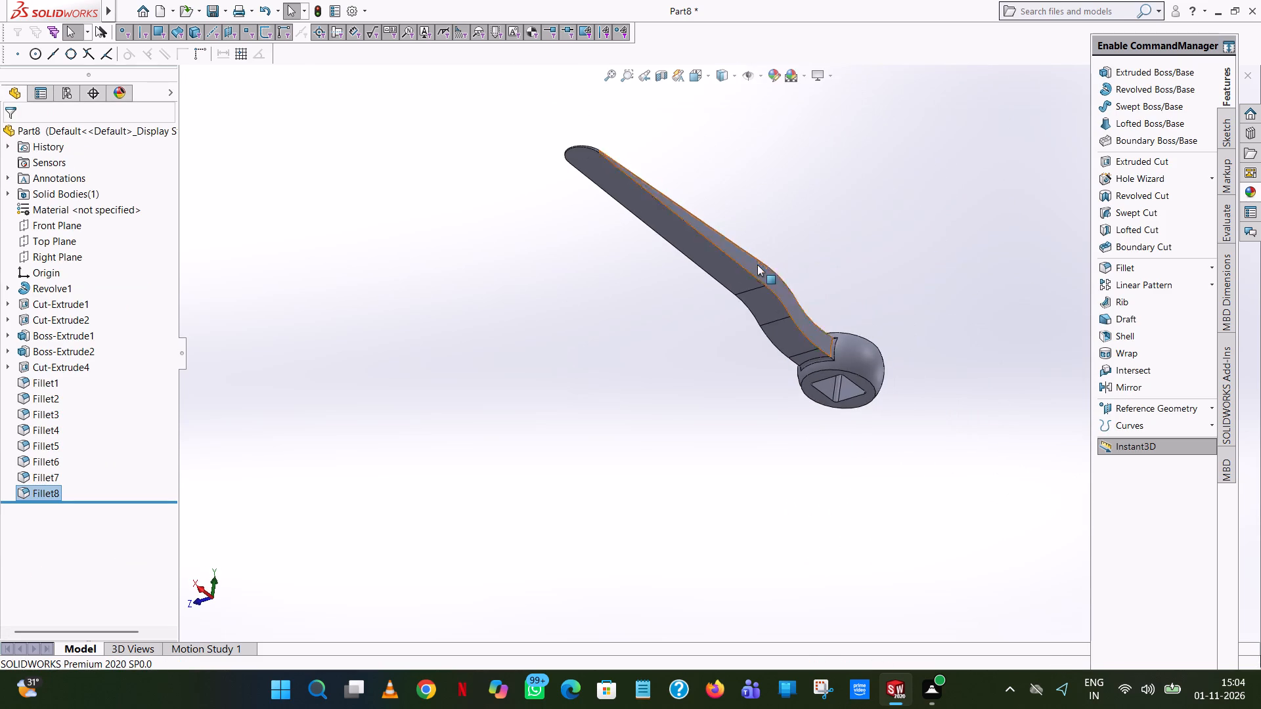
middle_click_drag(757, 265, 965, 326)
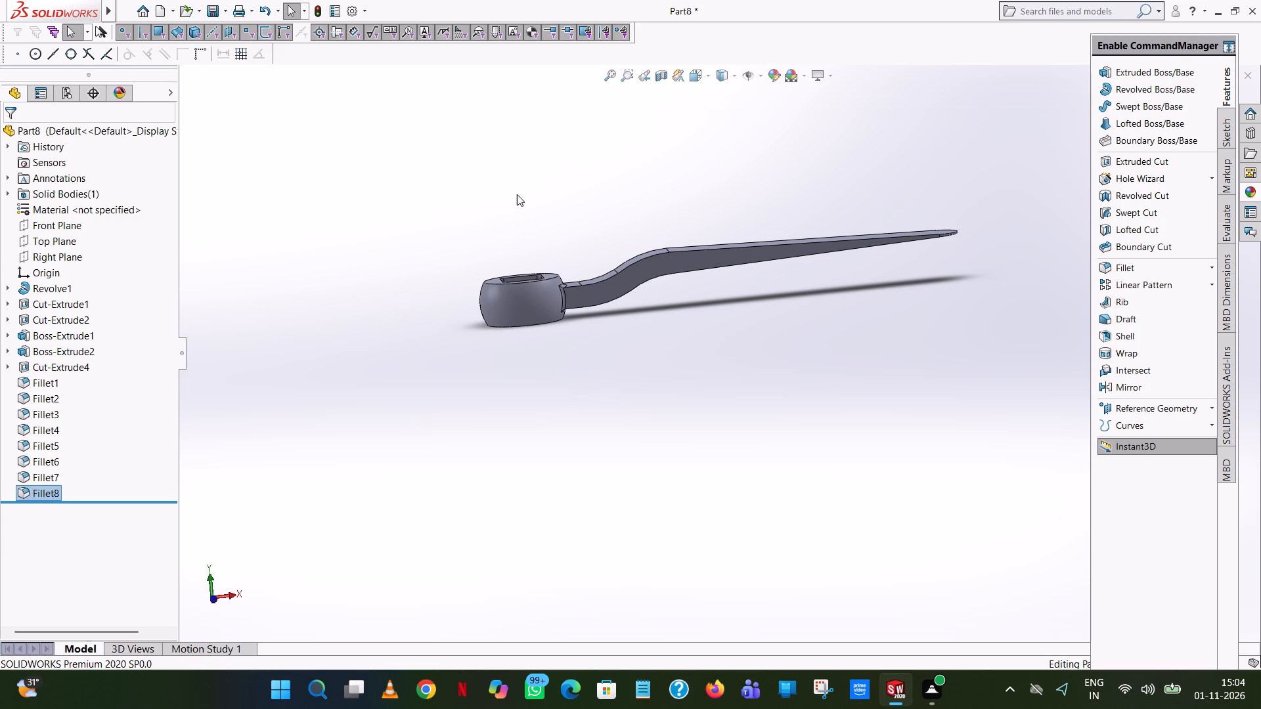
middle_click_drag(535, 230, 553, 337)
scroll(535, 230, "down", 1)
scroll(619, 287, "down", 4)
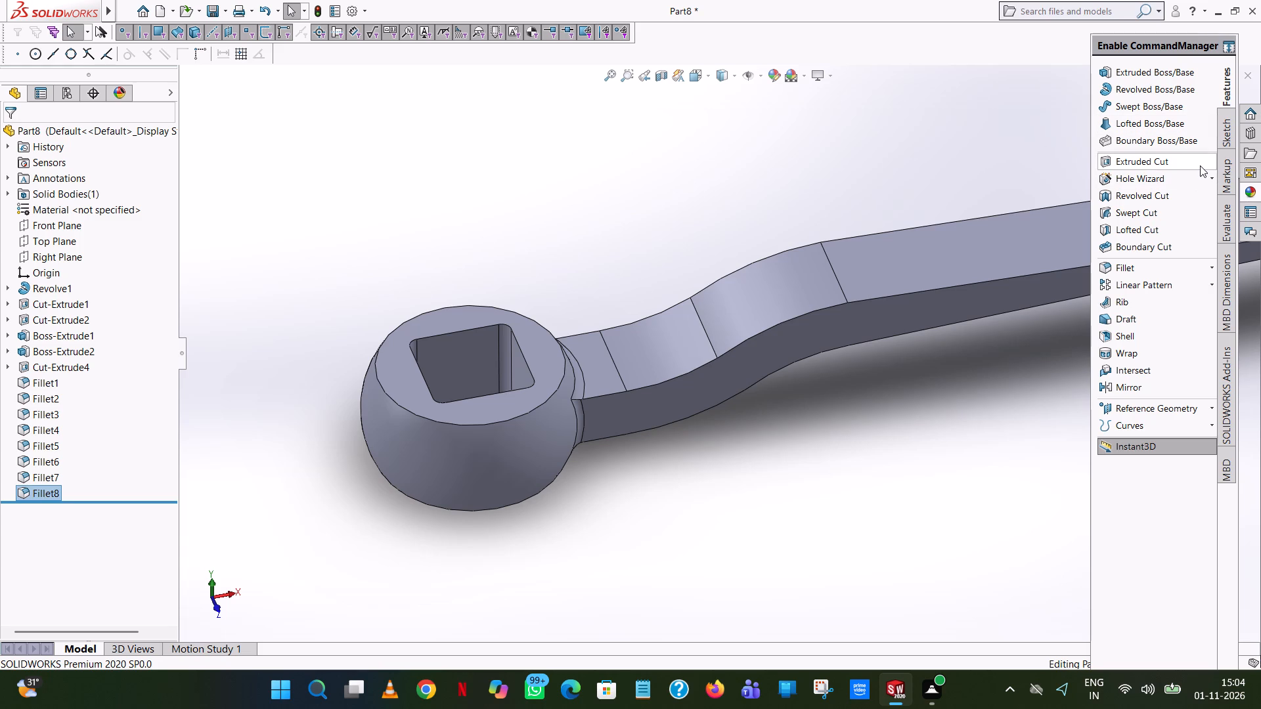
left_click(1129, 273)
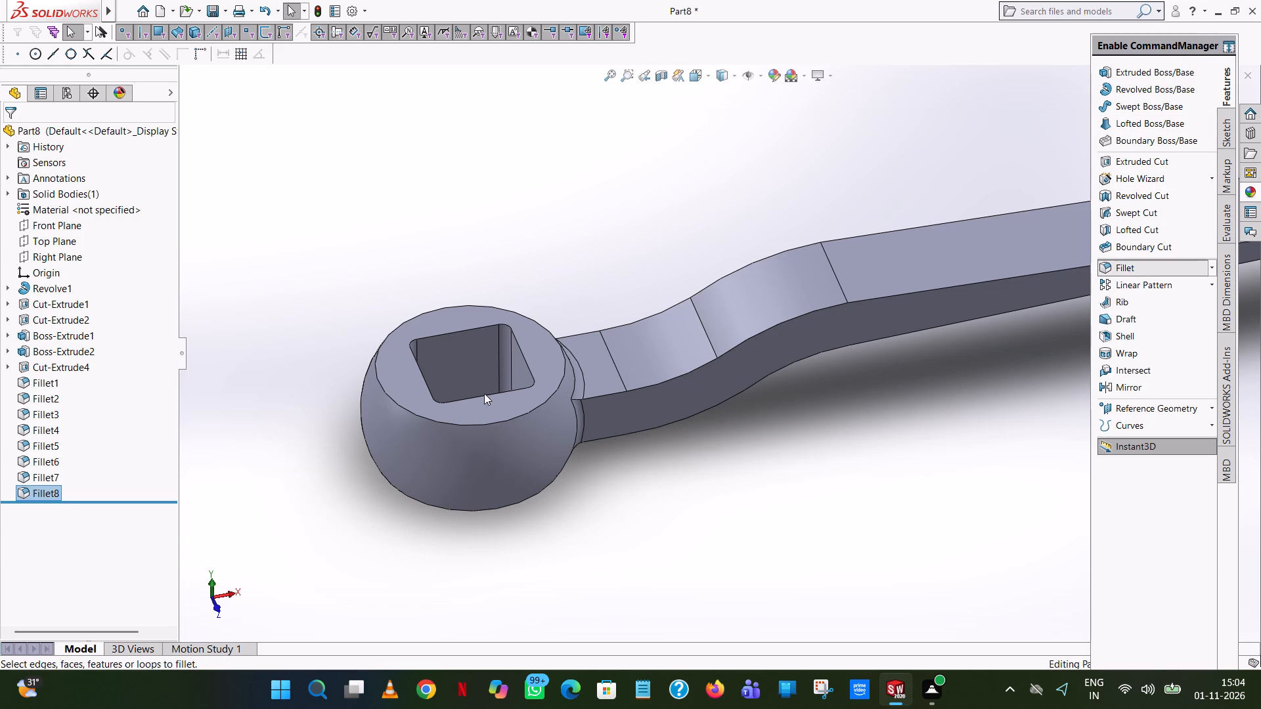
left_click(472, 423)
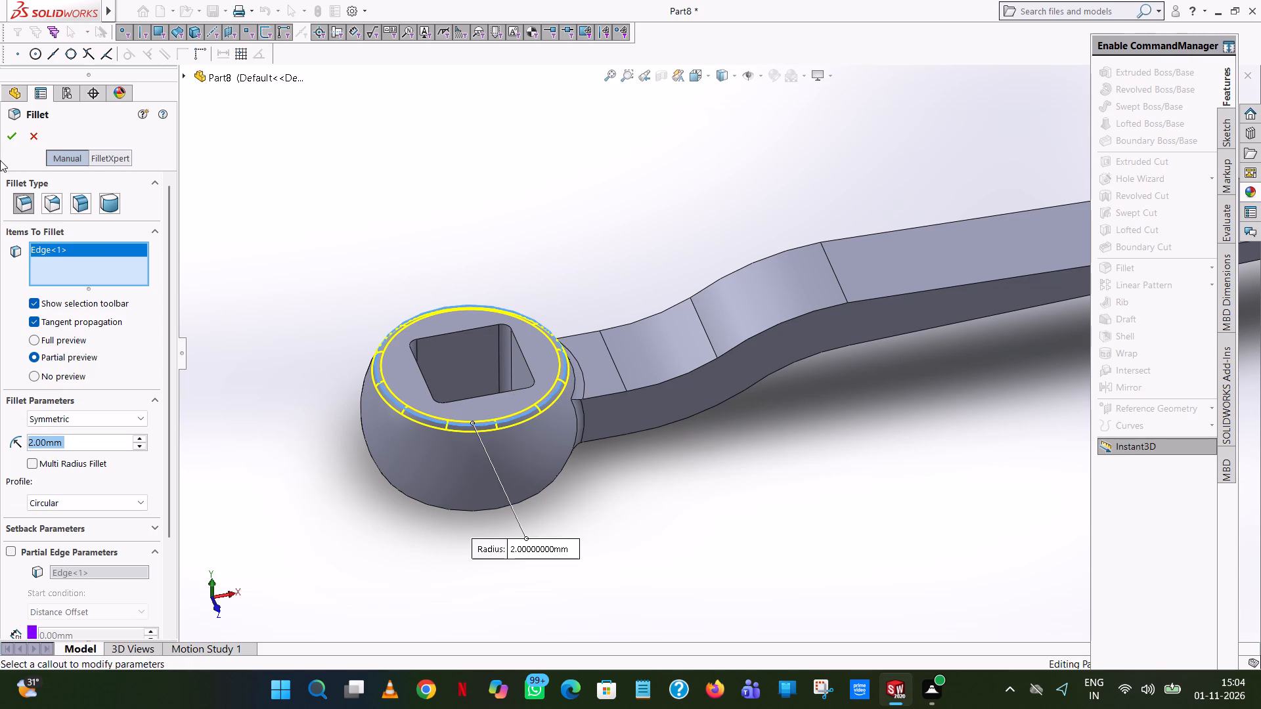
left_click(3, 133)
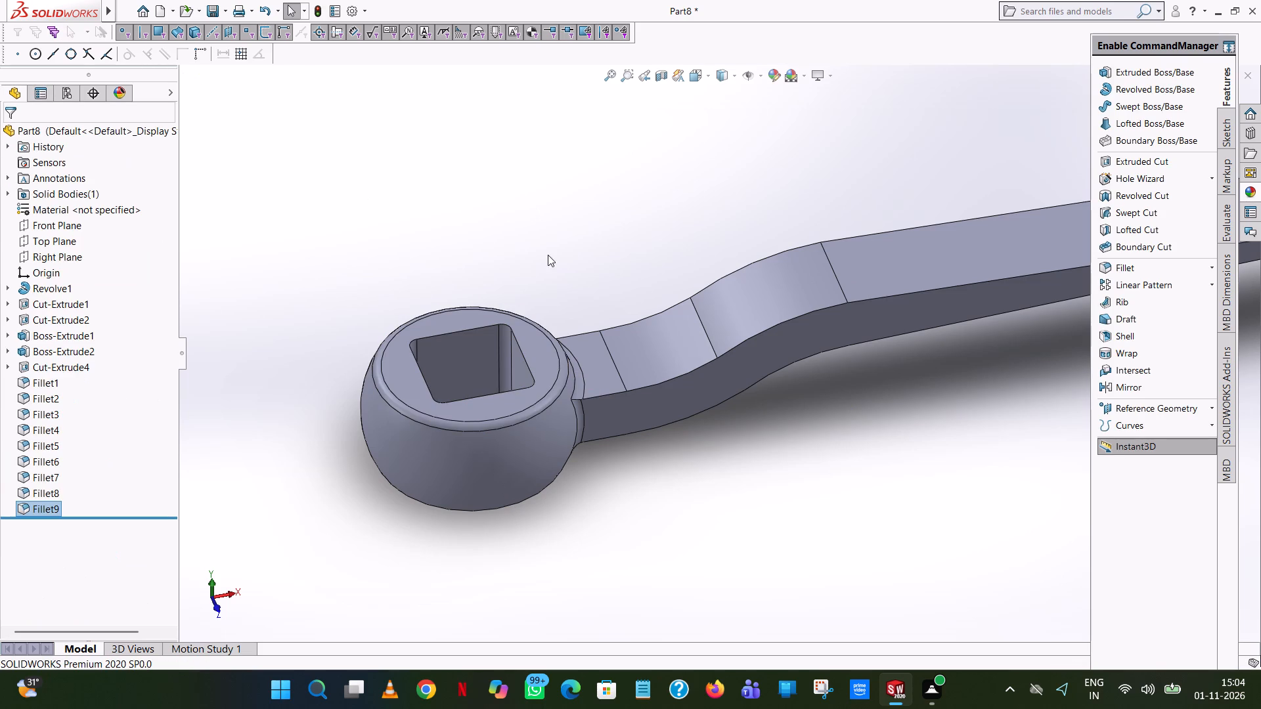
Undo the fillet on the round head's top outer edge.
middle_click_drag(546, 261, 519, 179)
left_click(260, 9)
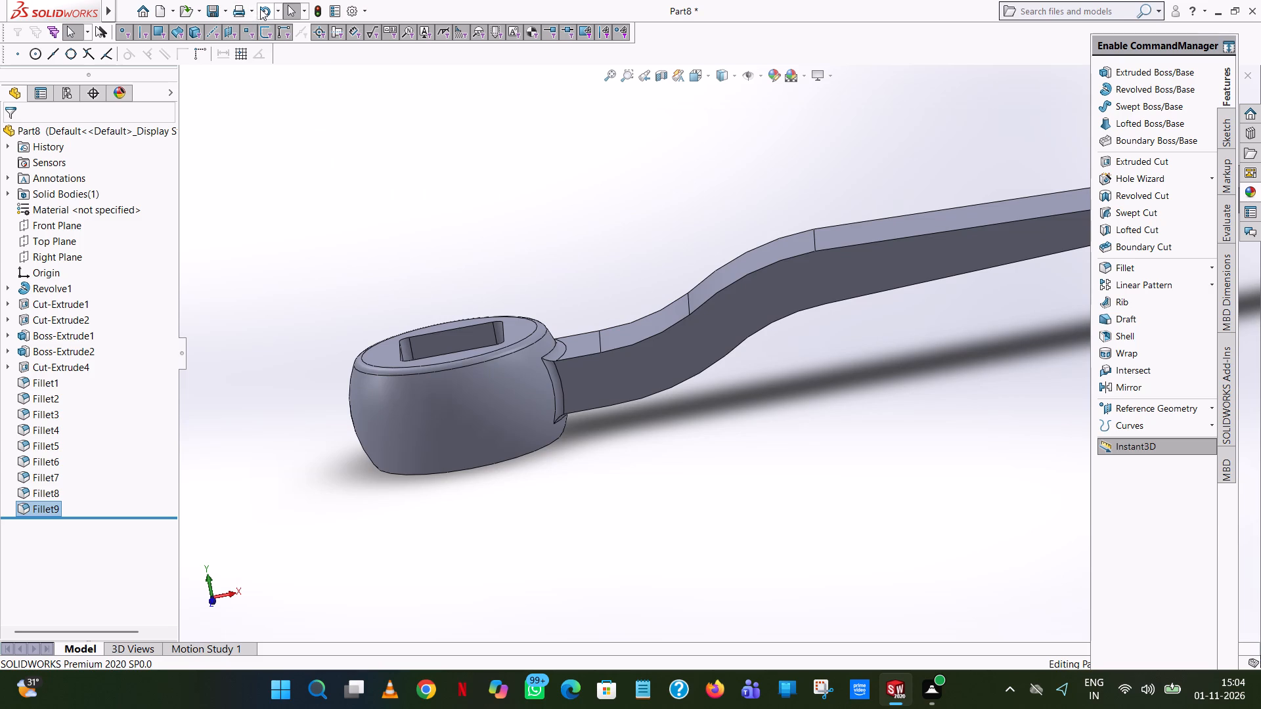
Fillet the round head's top outer circular edge with a 4 mm radius.
left_click(1133, 269)
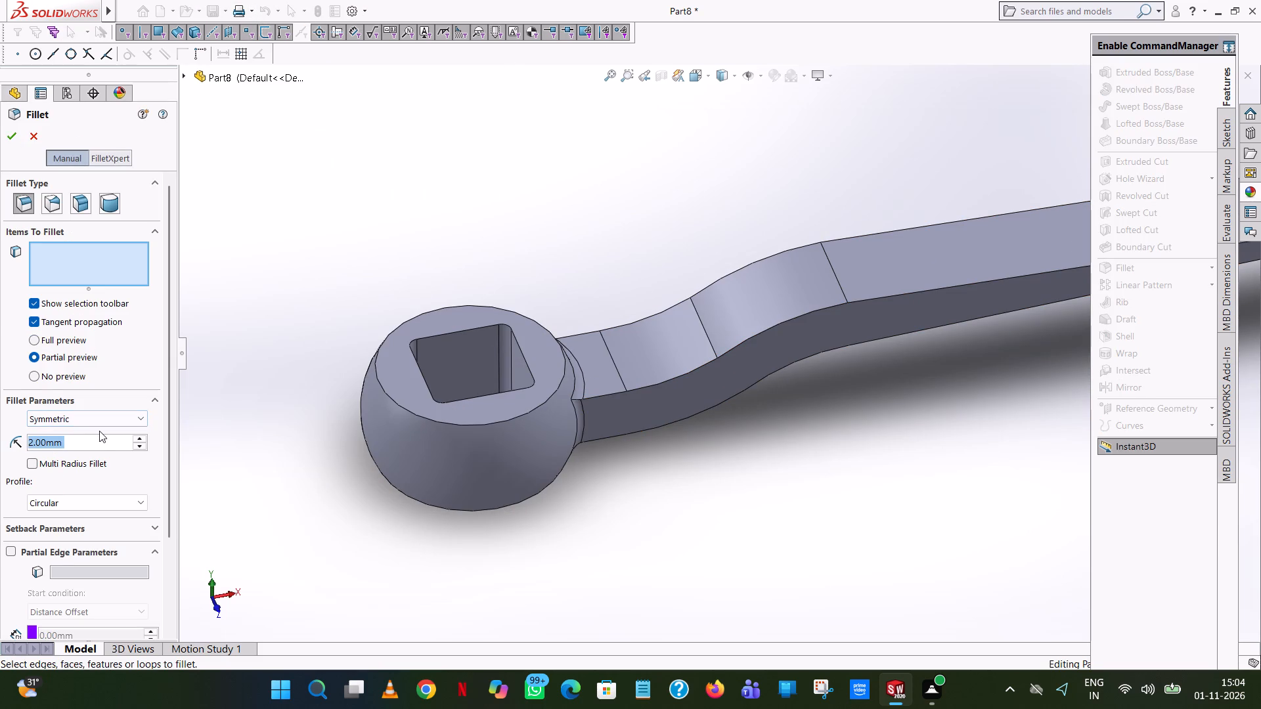
key("4")
key("Return")
left_click(464, 426)
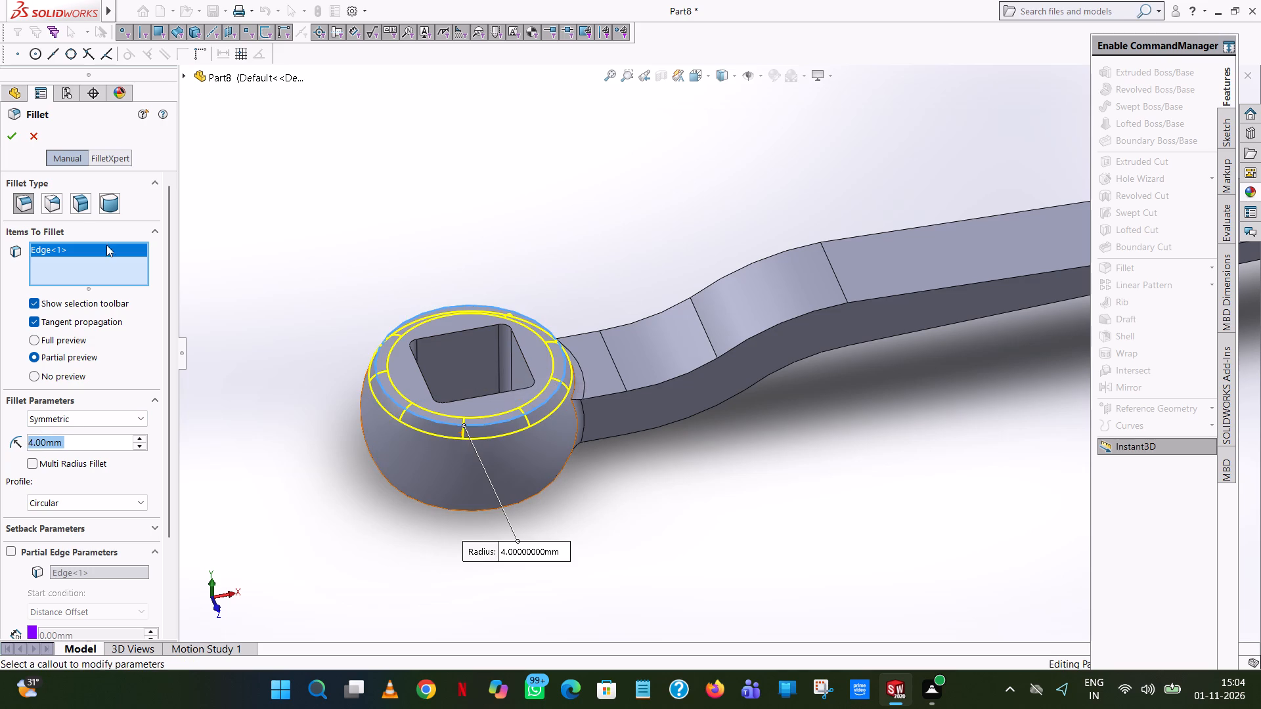
left_click(17, 133)
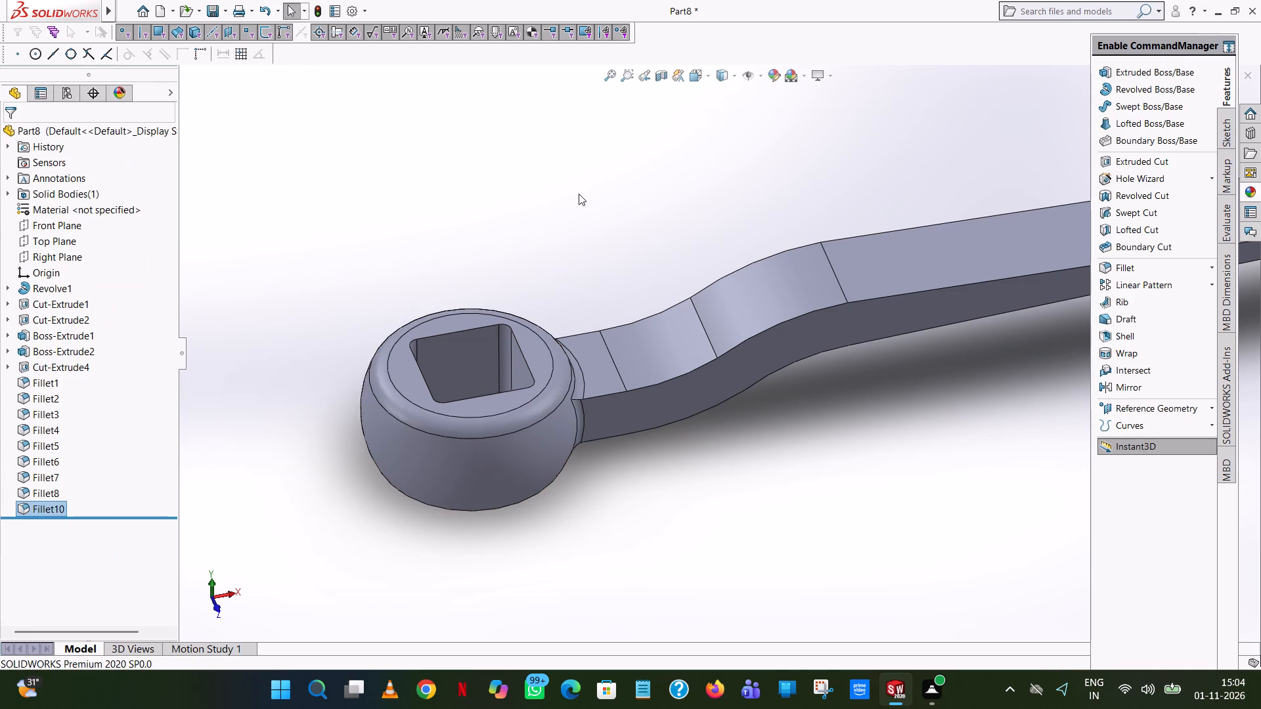
Fillet the round head's bottom outer circular edge with a 4 mm radius.
middle_click_drag(585, 226, 572, 200)
scroll(572, 200, "up", 1)
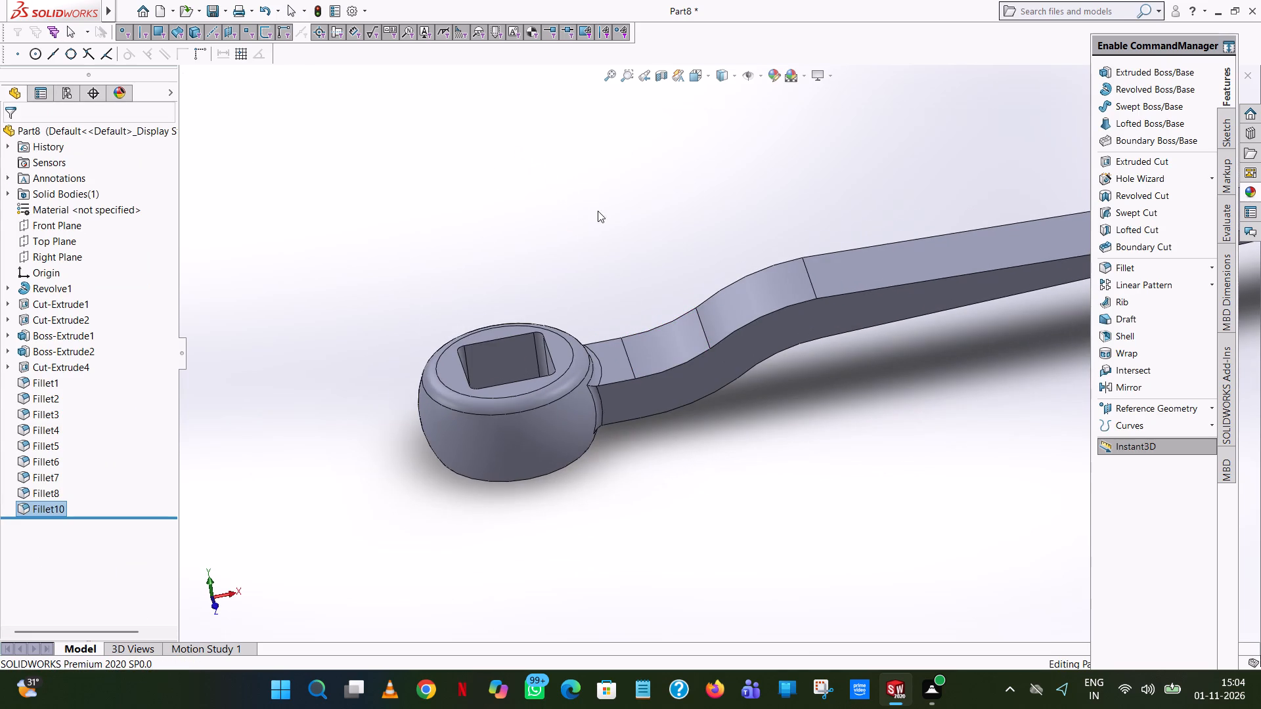
middle_click_drag(662, 222, 674, 64)
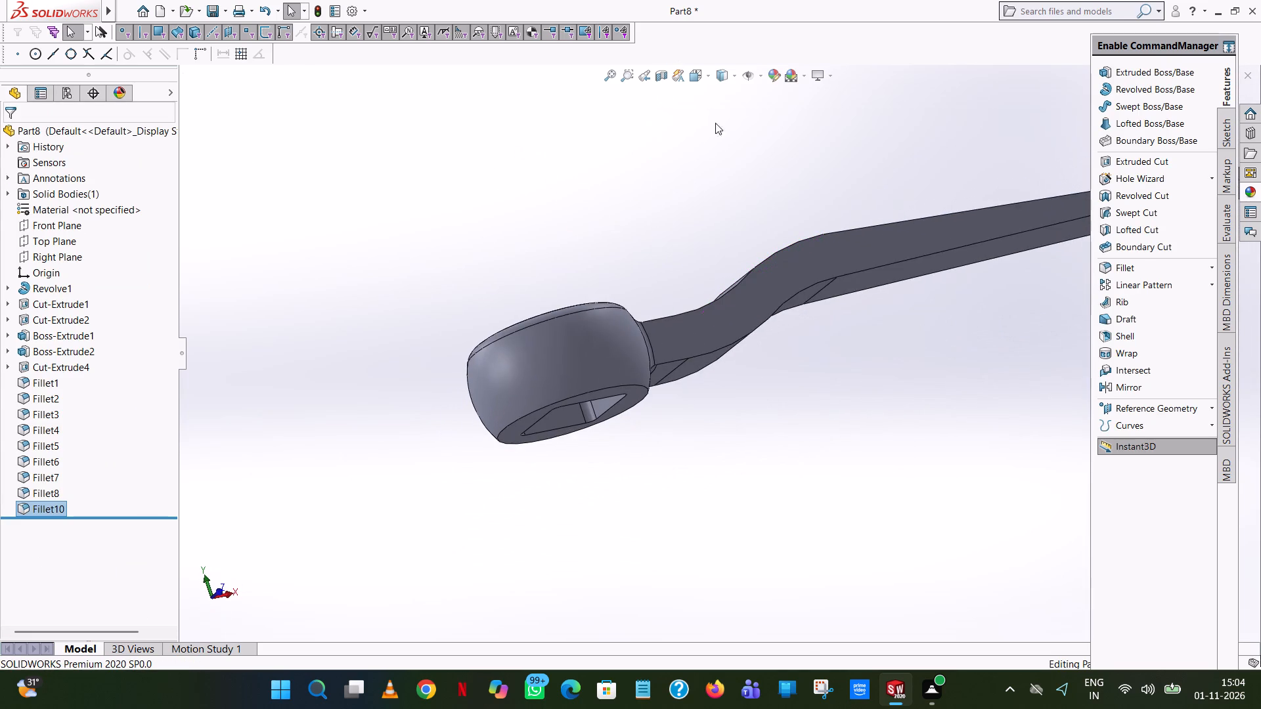
left_click(1128, 263)
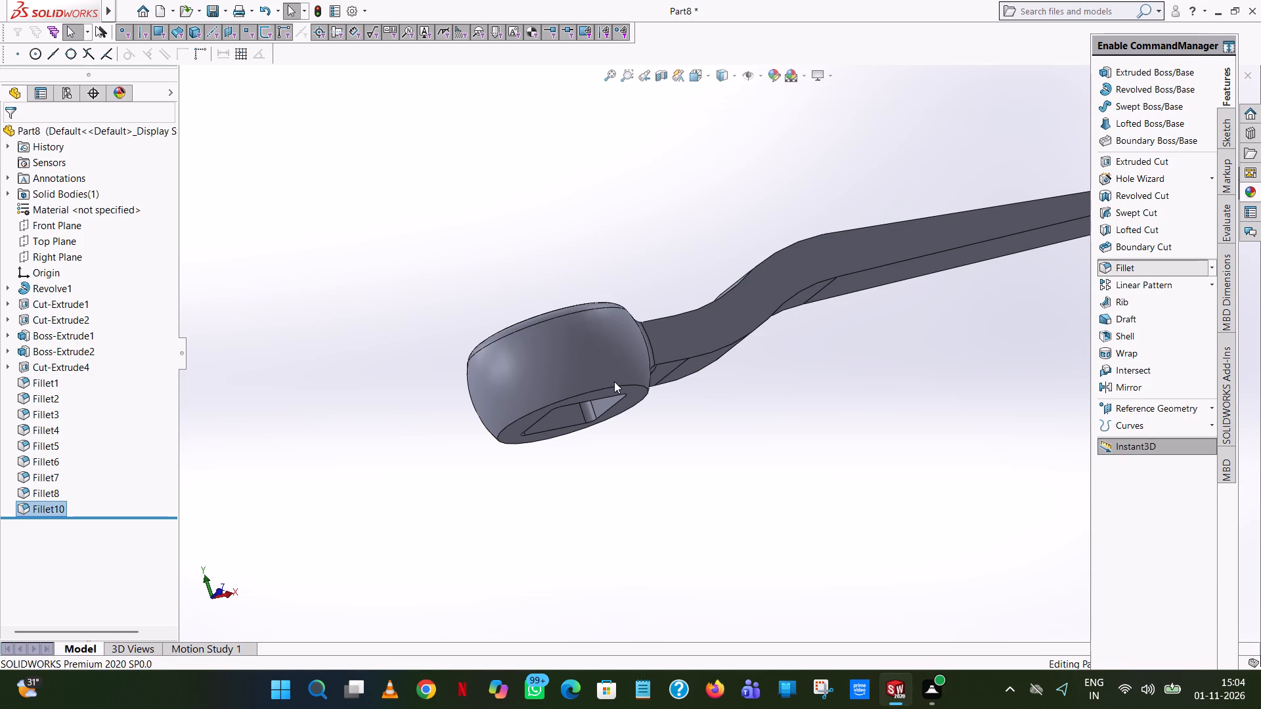
left_click(619, 385)
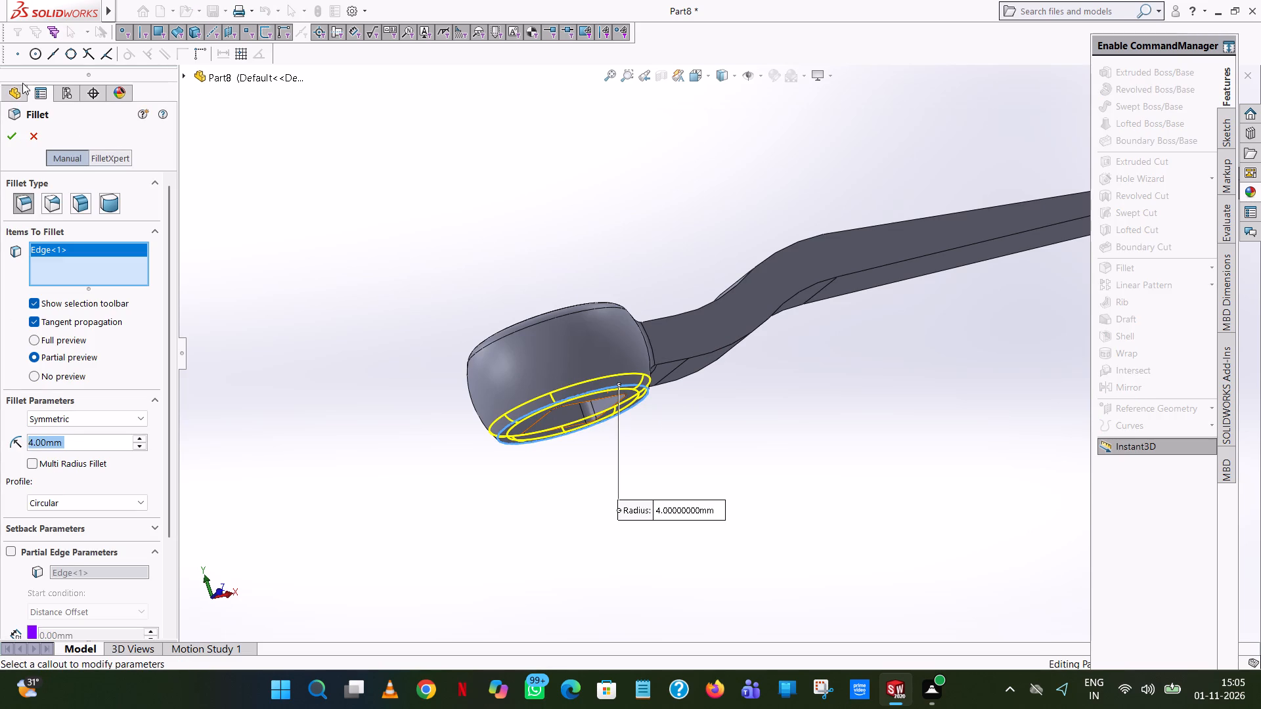
left_click(11, 131)
Examine the filleted round head, its square hole and the arm junction from several directions.
middle_click_drag(712, 463, 656, 275)
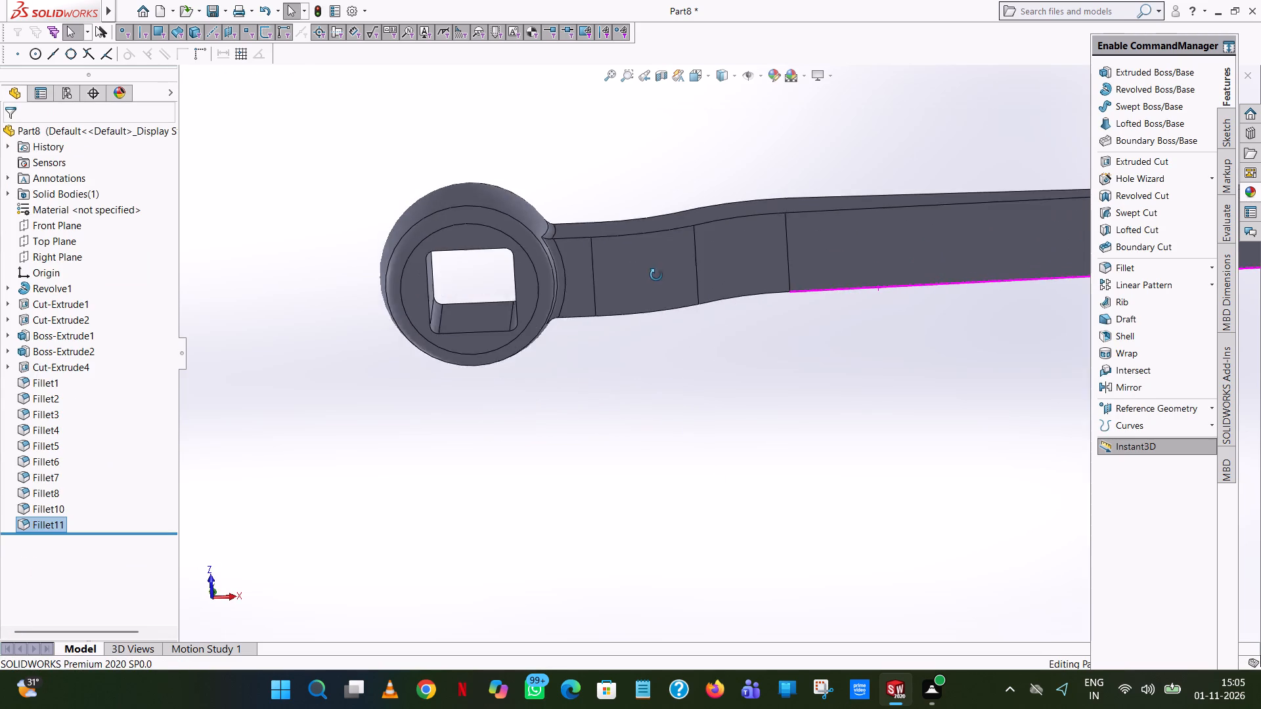
middle_click_drag(656, 275, 653, 261)
scroll(568, 239, "down", 7)
middle_click_drag(583, 228, 655, 561)
scroll(584, 299, "up", 5)
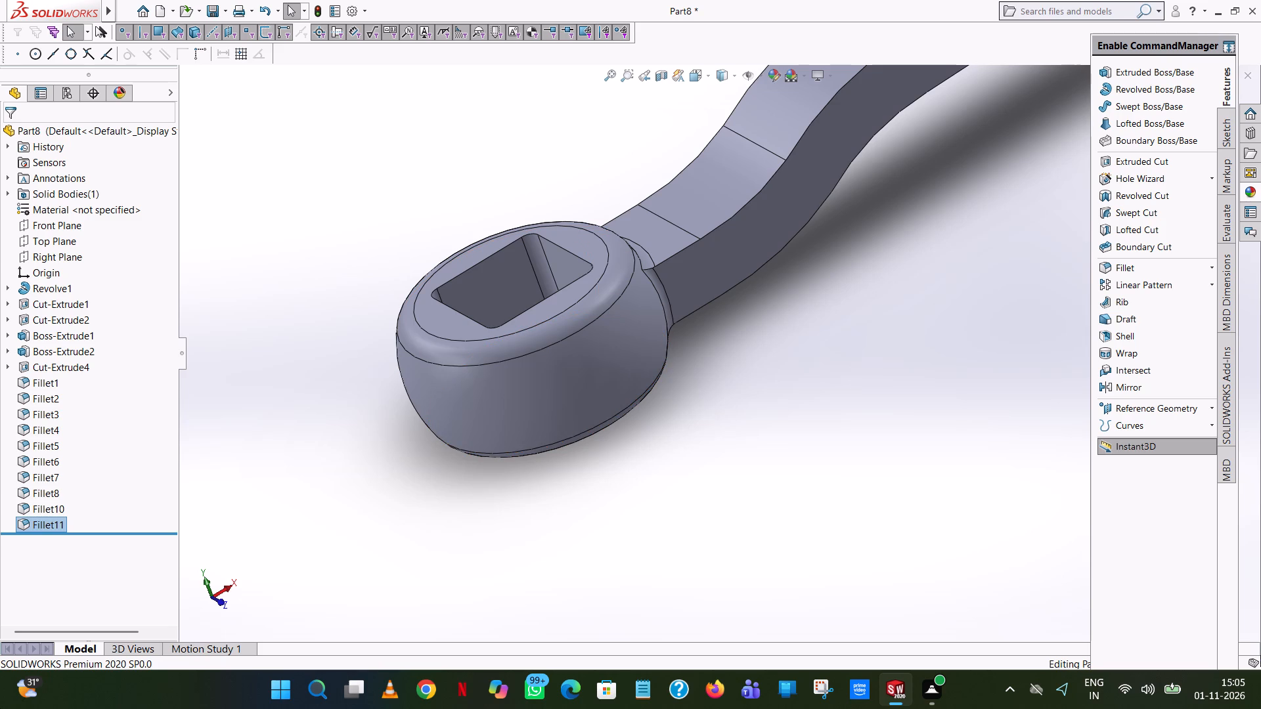
scroll(782, 276, "up", 5)
middle_click_drag(784, 277, 774, 232)
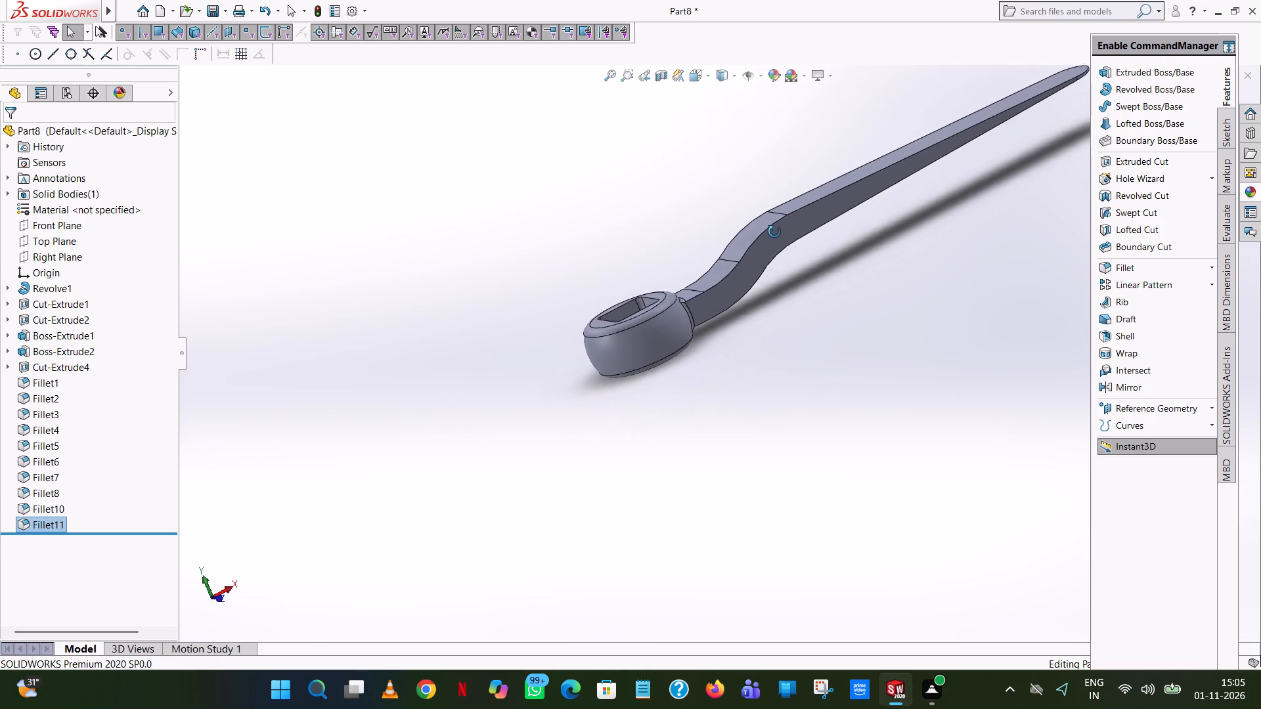
middle_click_drag(774, 232, 749, 350)
scroll(765, 289, "down", 1)
scroll(749, 349, "up", 4)
scroll(761, 343, "down", 4)
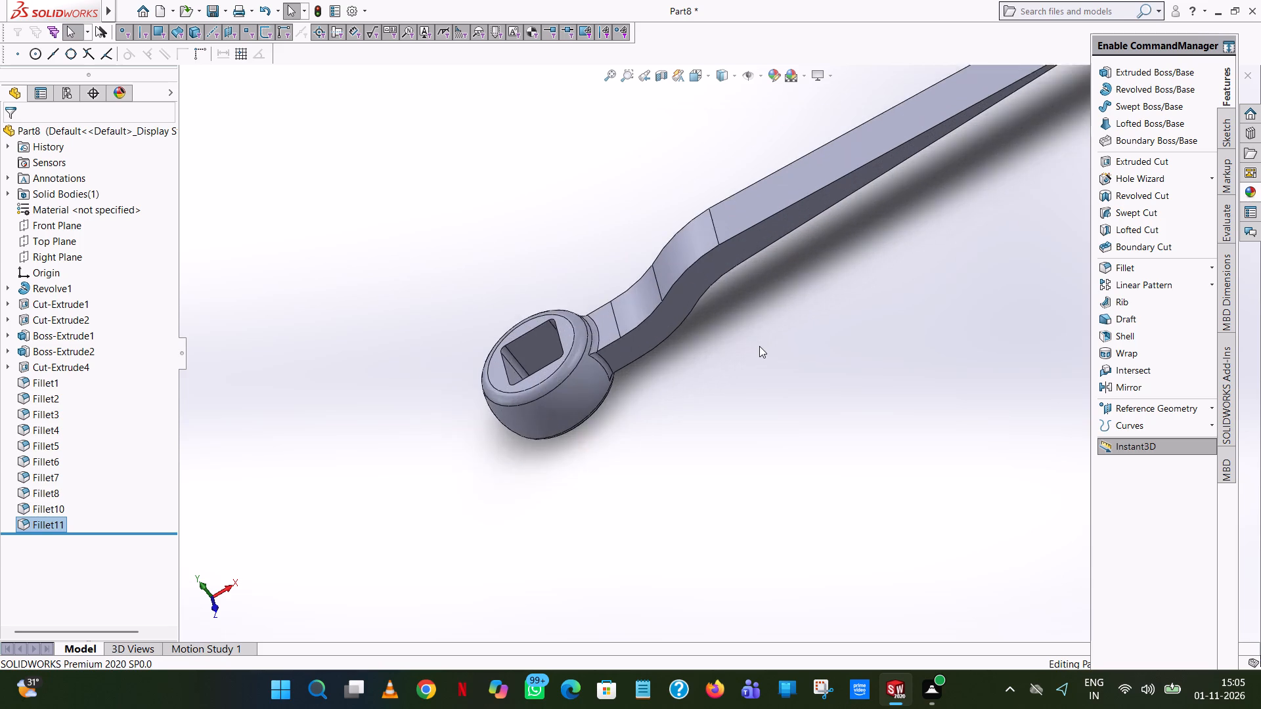
scroll(759, 346, "down", 1)
middle_click_drag(762, 314, 804, 163)
middle_click_drag(609, 251, 599, 236)
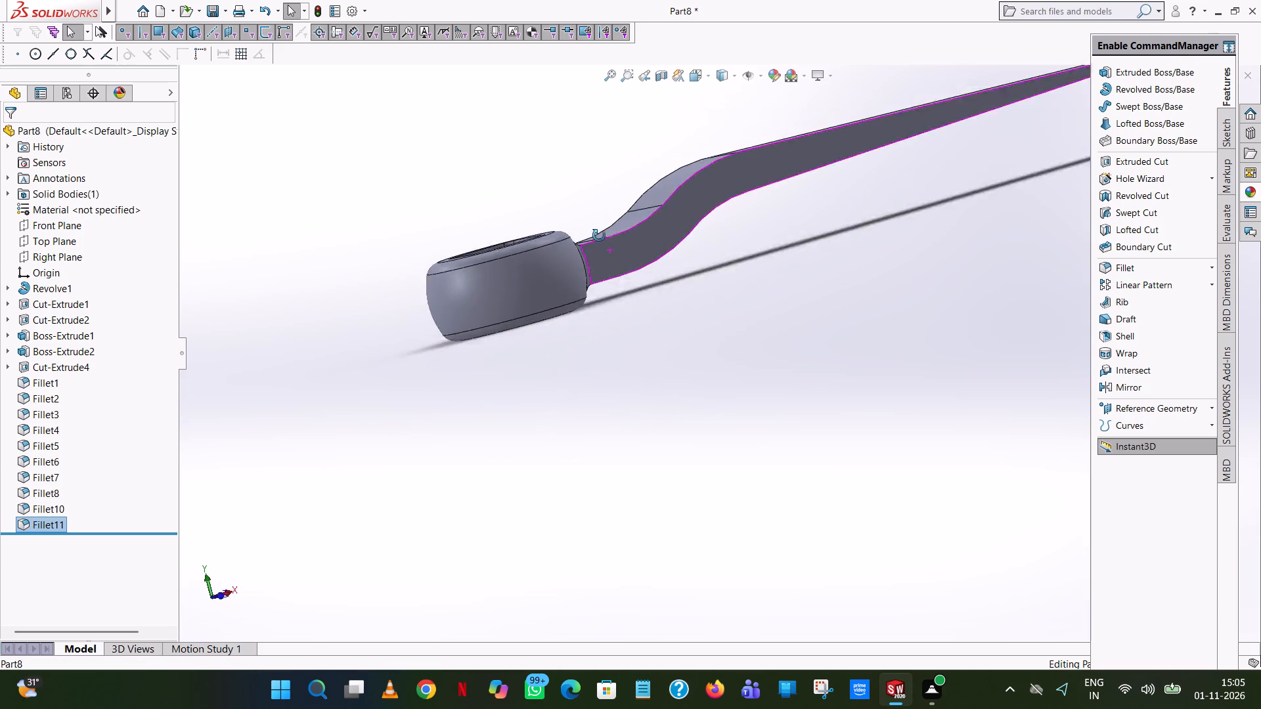
middle_click_drag(599, 236, 539, 263)
scroll(605, 253, "down", 7)
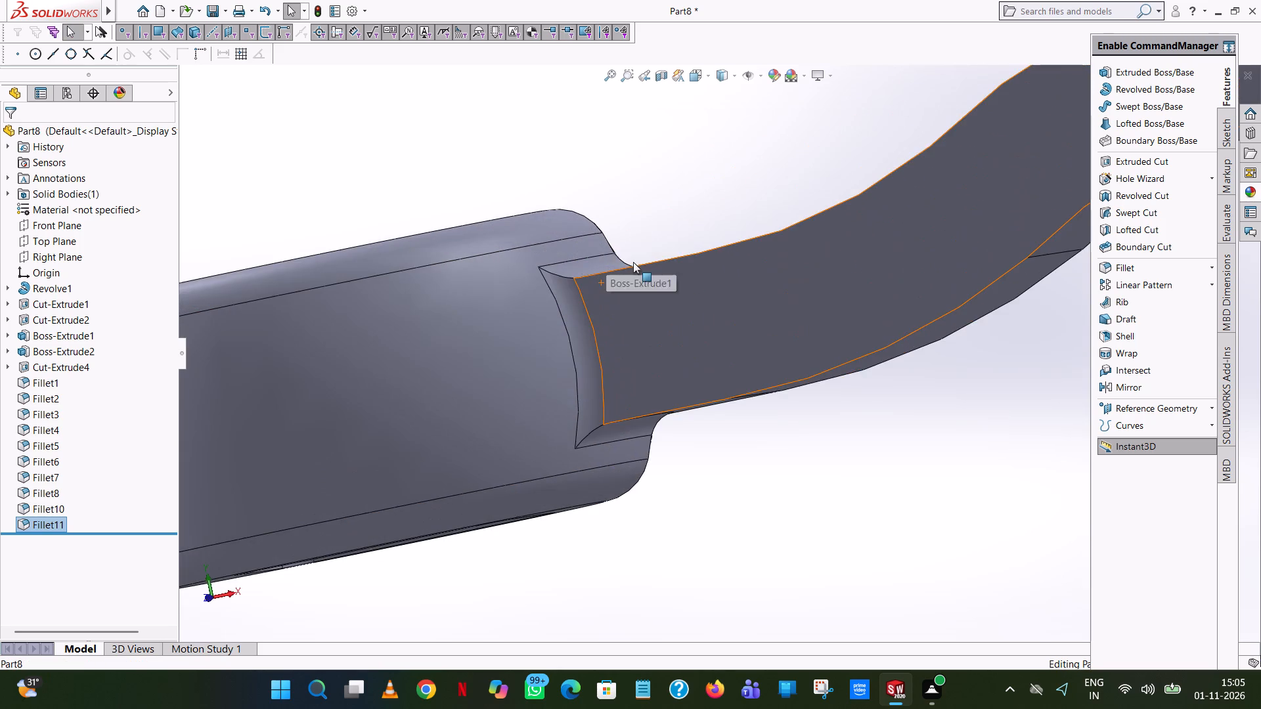
scroll(636, 262, "down", 5)
scroll(861, 408, "up", 5)
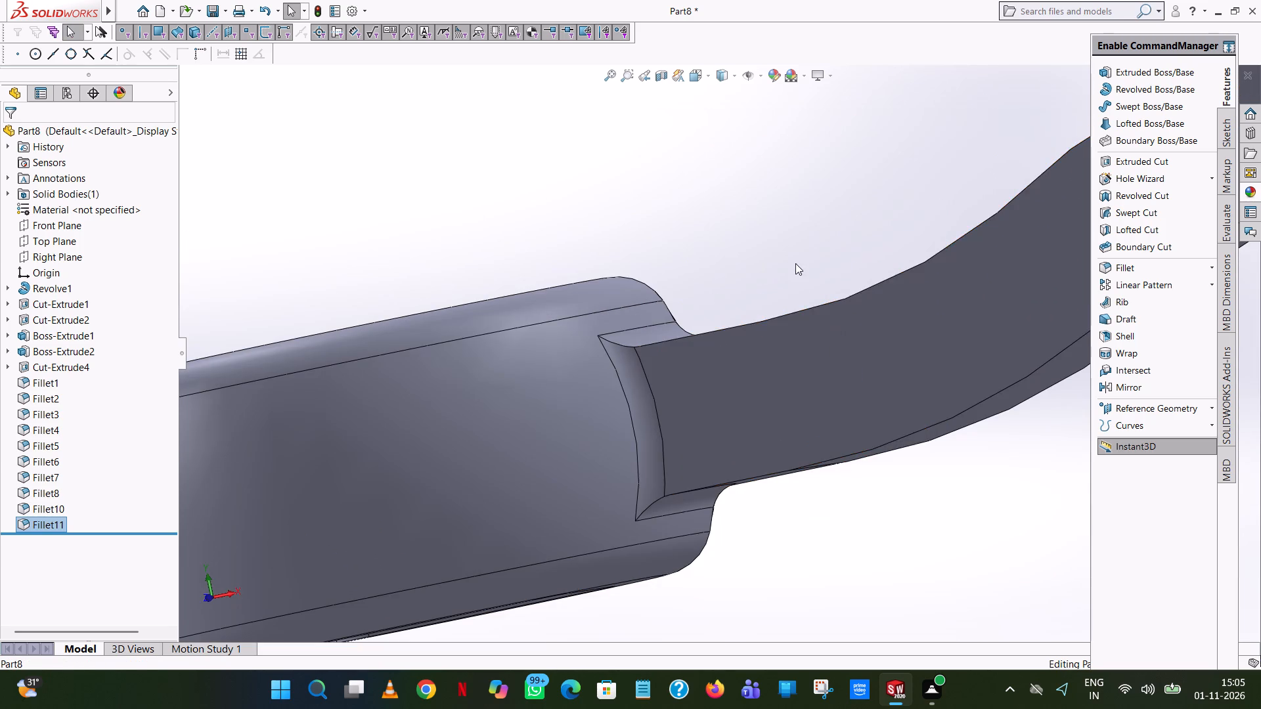
middle_click_drag(796, 263, 852, 487)
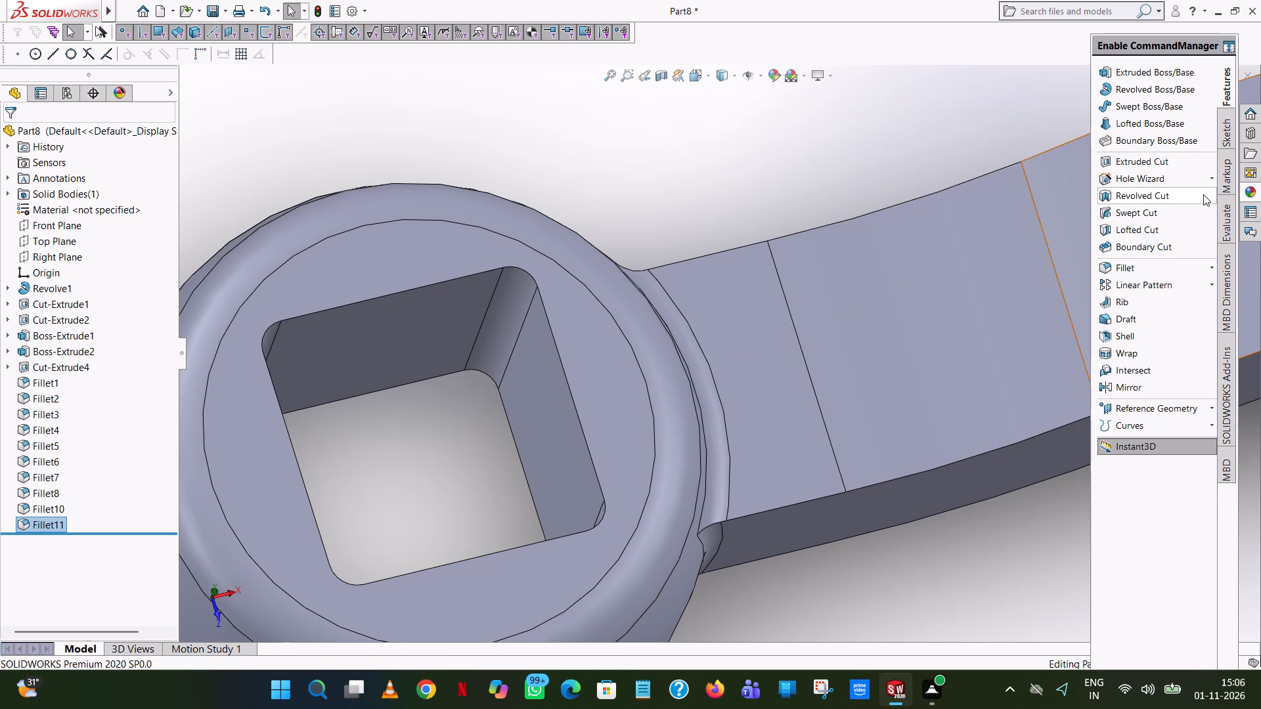
Start an Extruded Boss sketch on the arm's flat top face beside the head and draw a 12 mm horizontal line from the square hole's edge midpoint.
left_click(1143, 70)
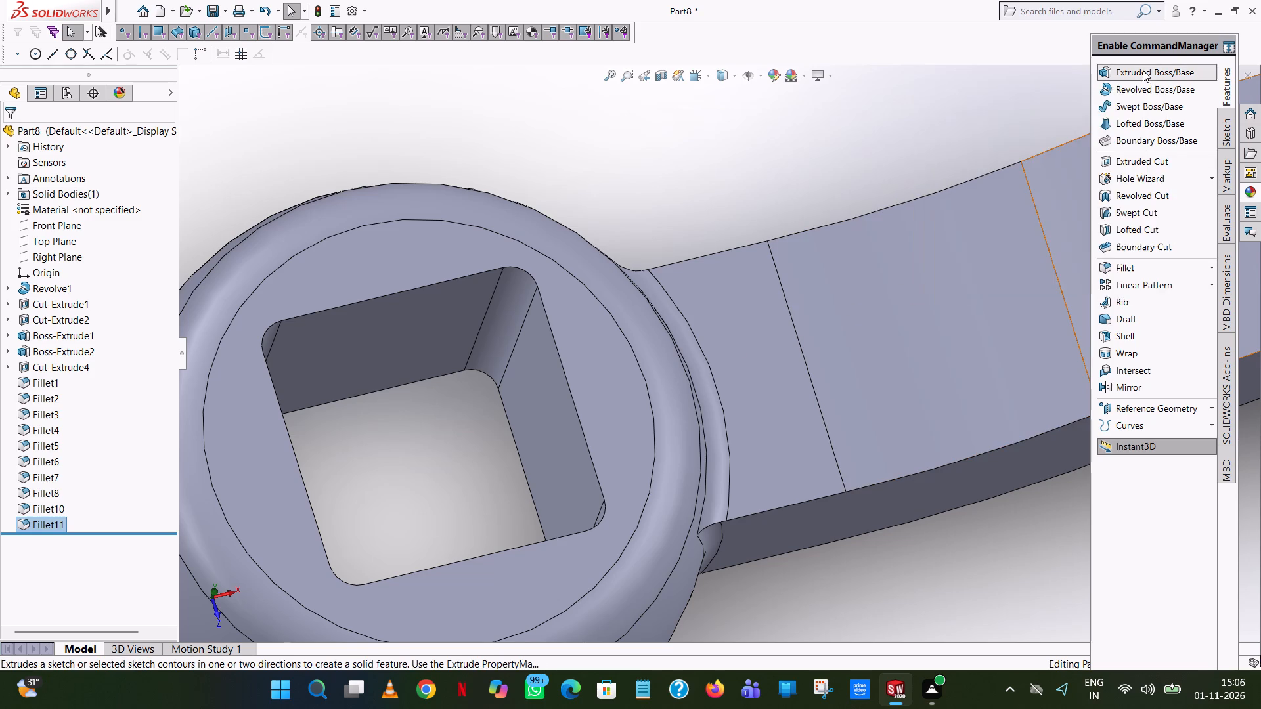
middle_click_drag(858, 590, 835, 475)
scroll(858, 590, "up", 1)
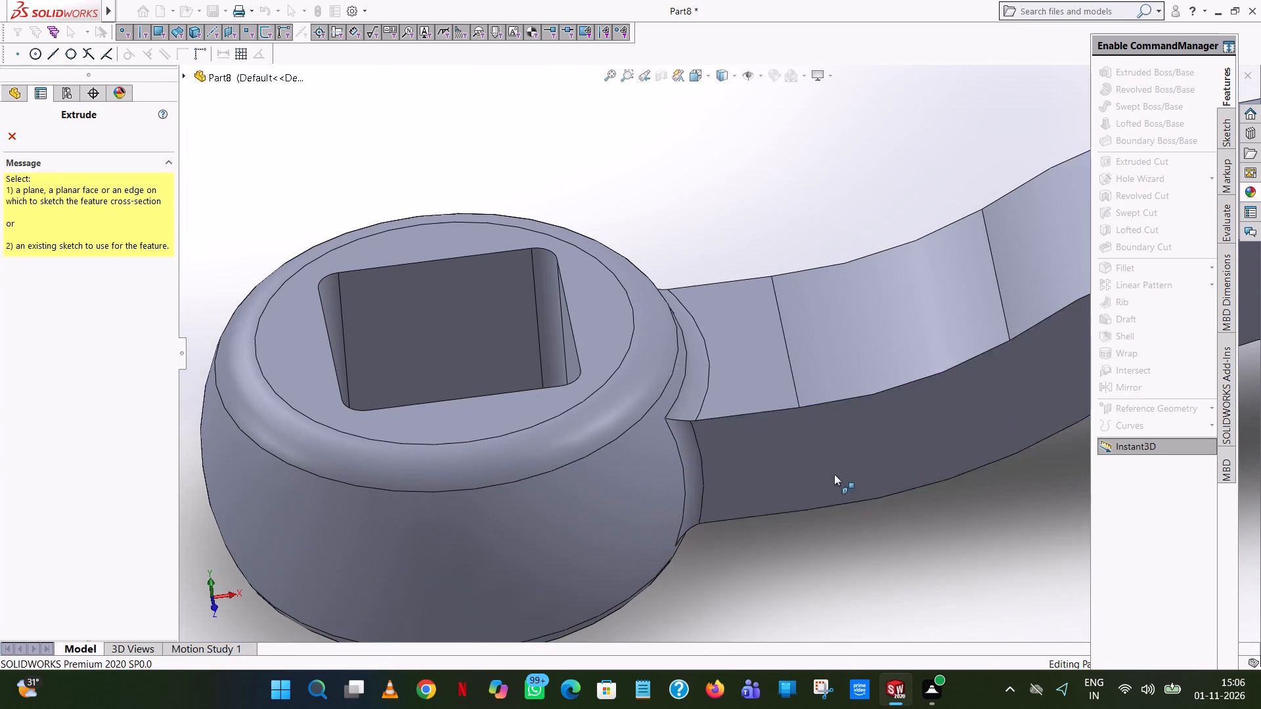
left_click(741, 396)
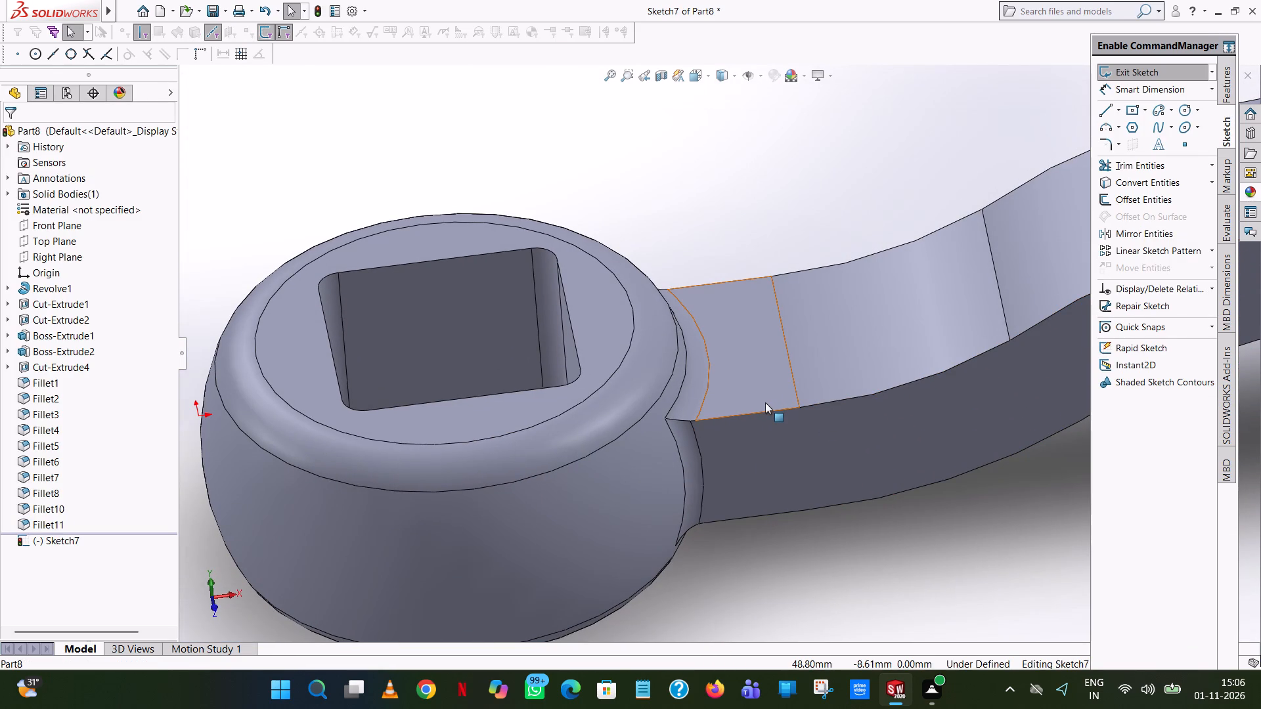
scroll(765, 402, "up", 9)
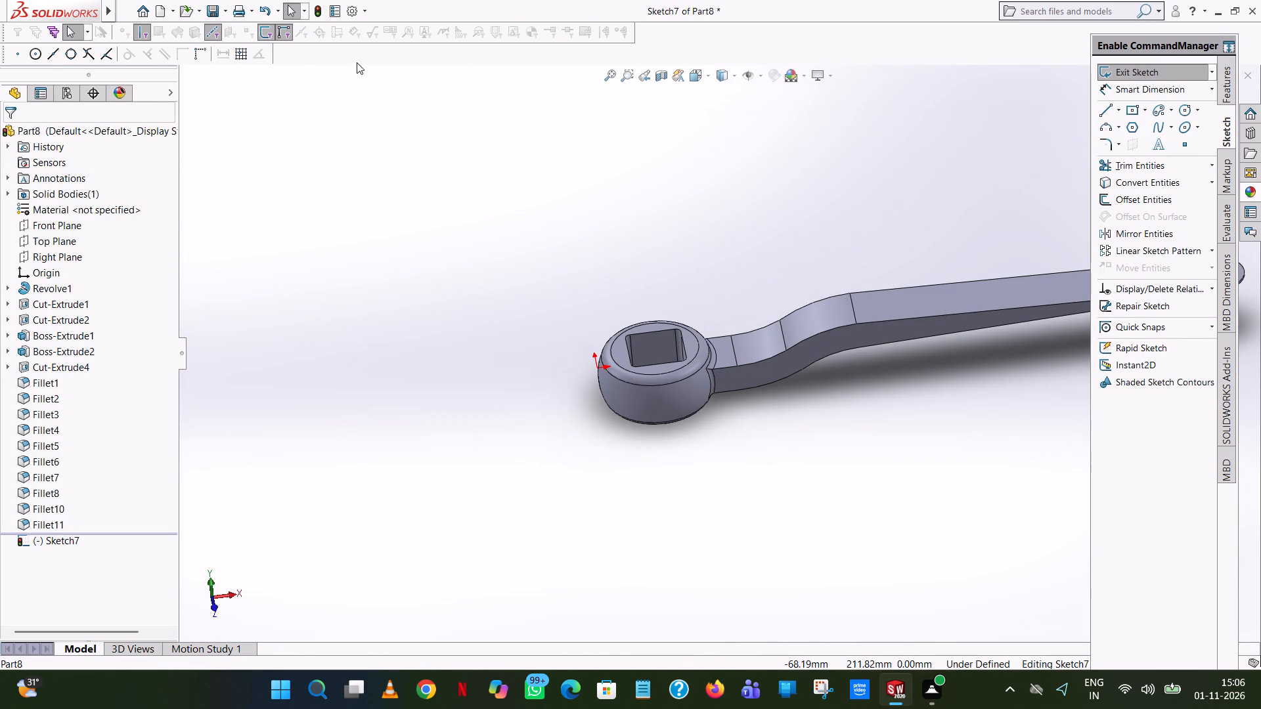
left_click(712, 81)
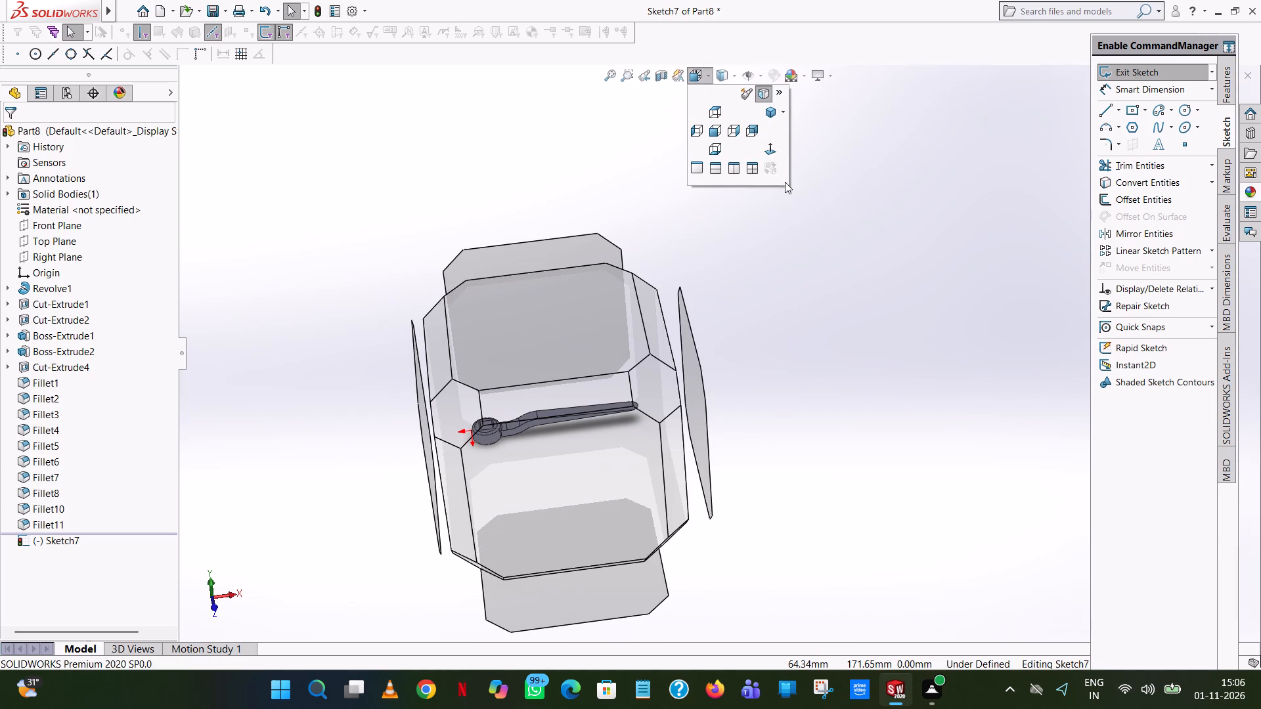
left_click(770, 155)
scroll(929, 561, "up", 1)
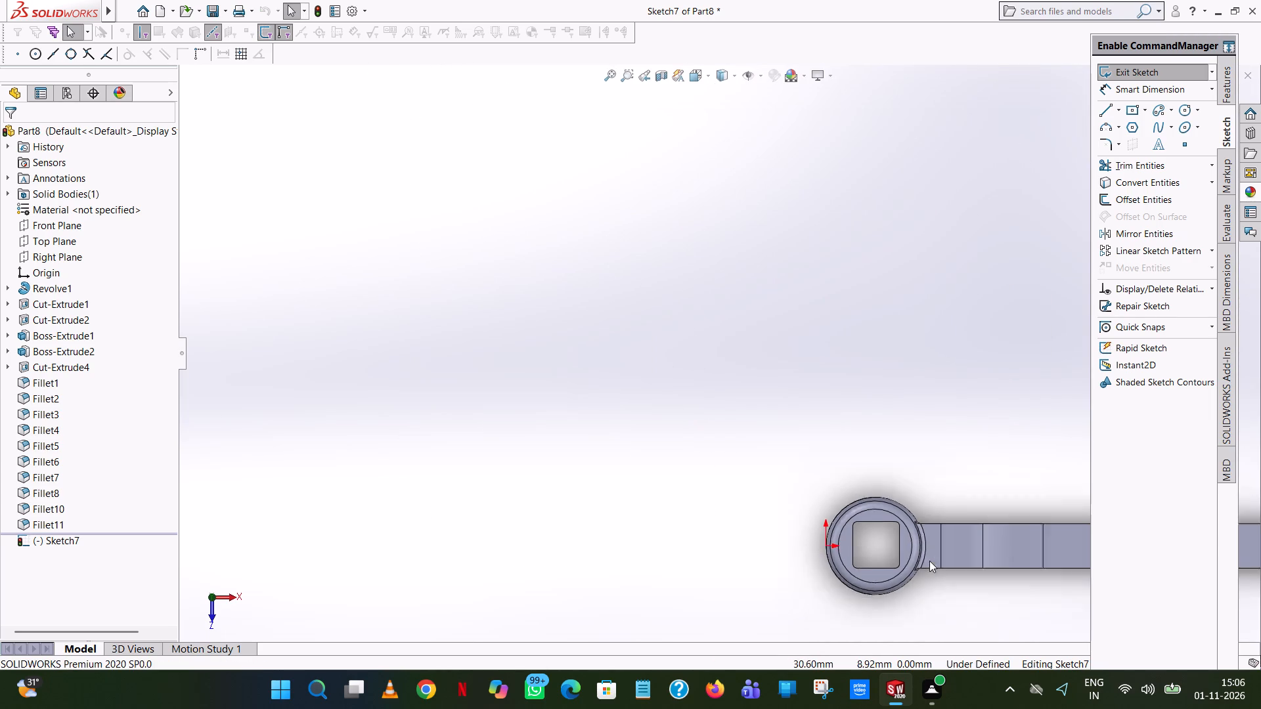
scroll(929, 561, "up", 2)
scroll(870, 475, "down", 7)
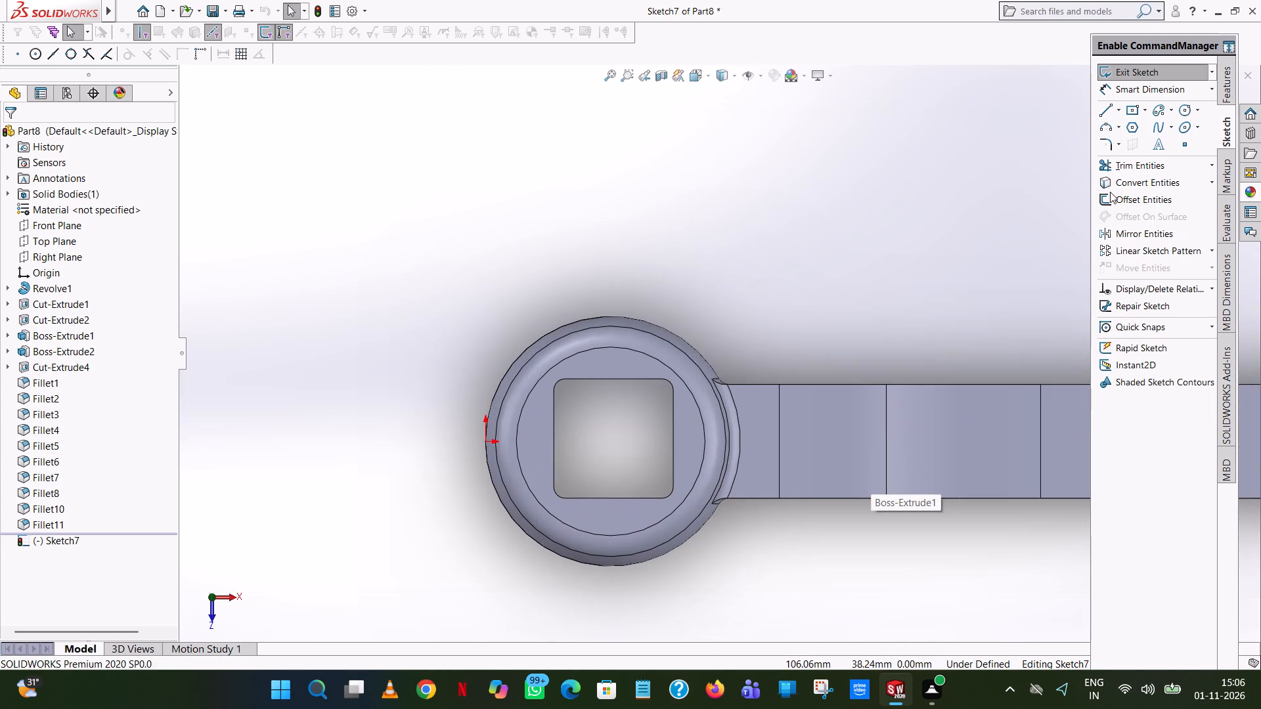
left_click(1104, 112)
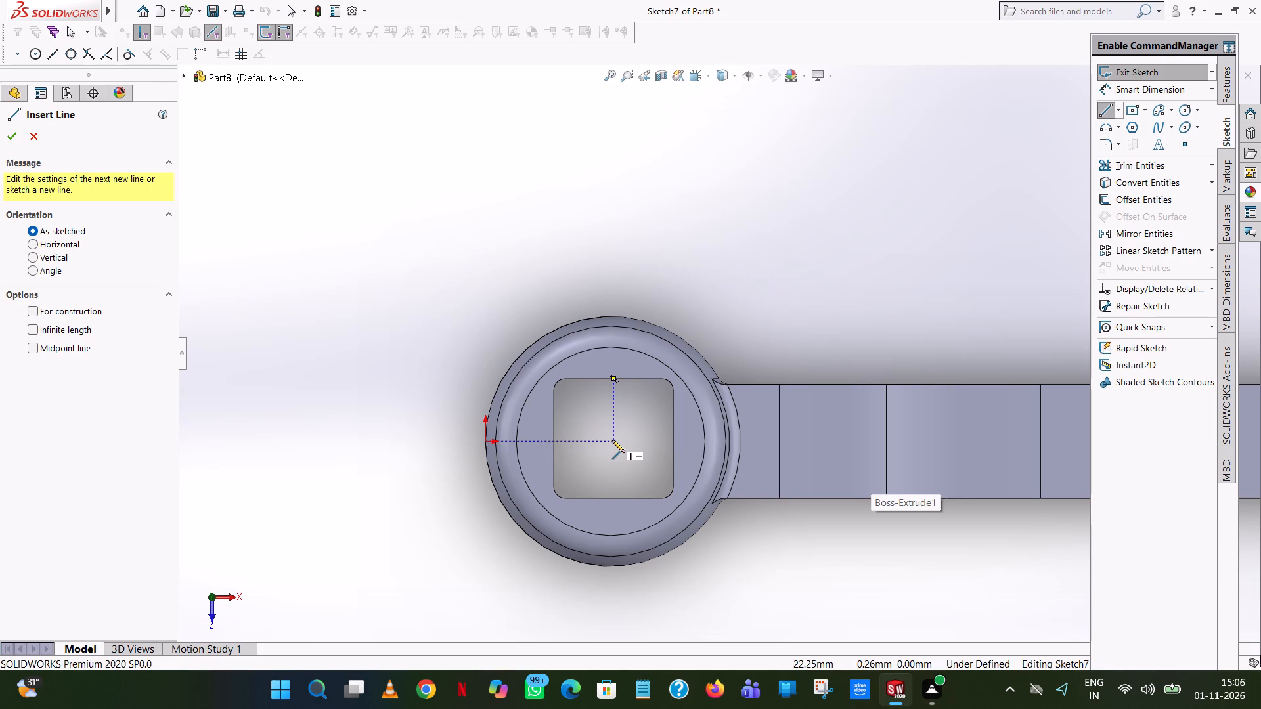
left_click(674, 438)
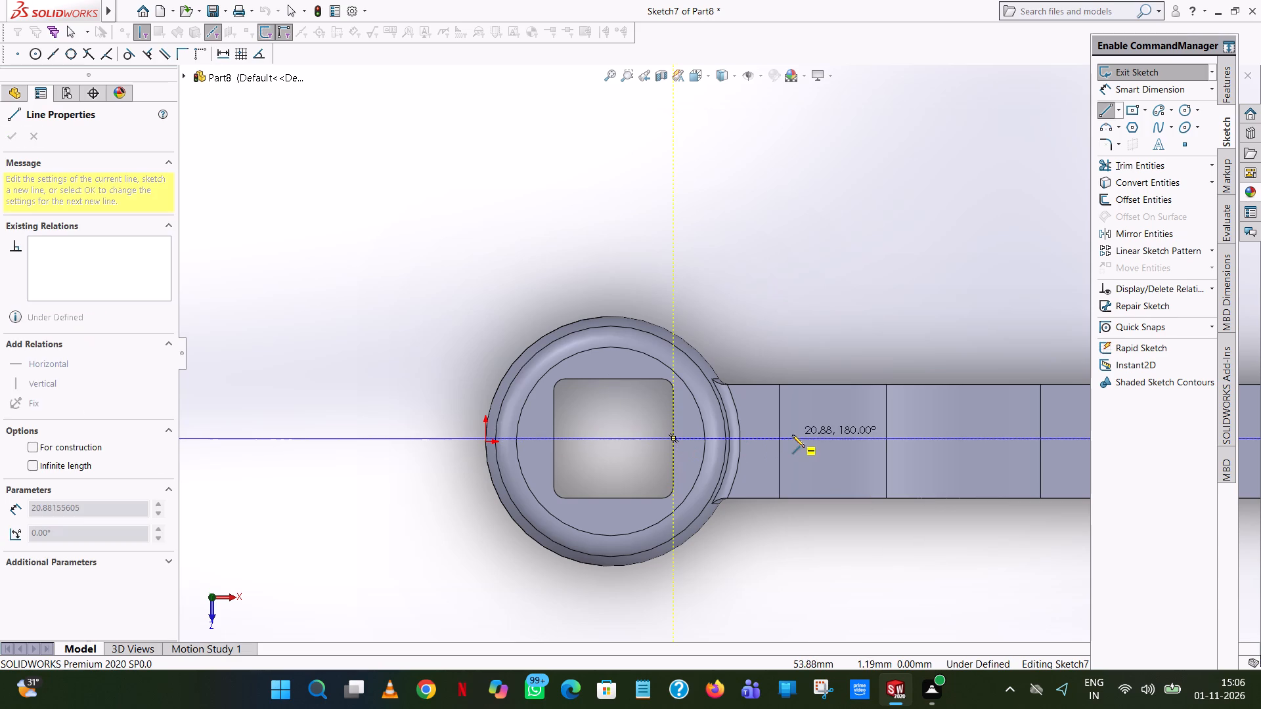
left_click(746, 438)
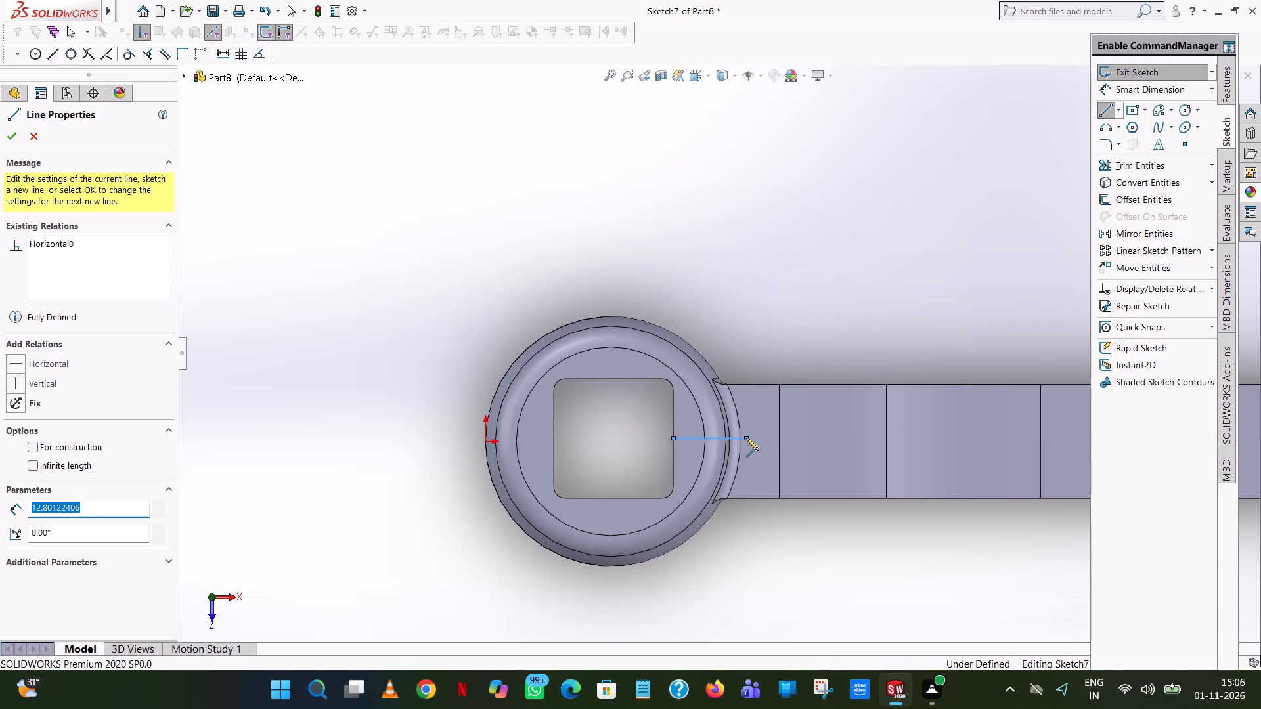
type("12")
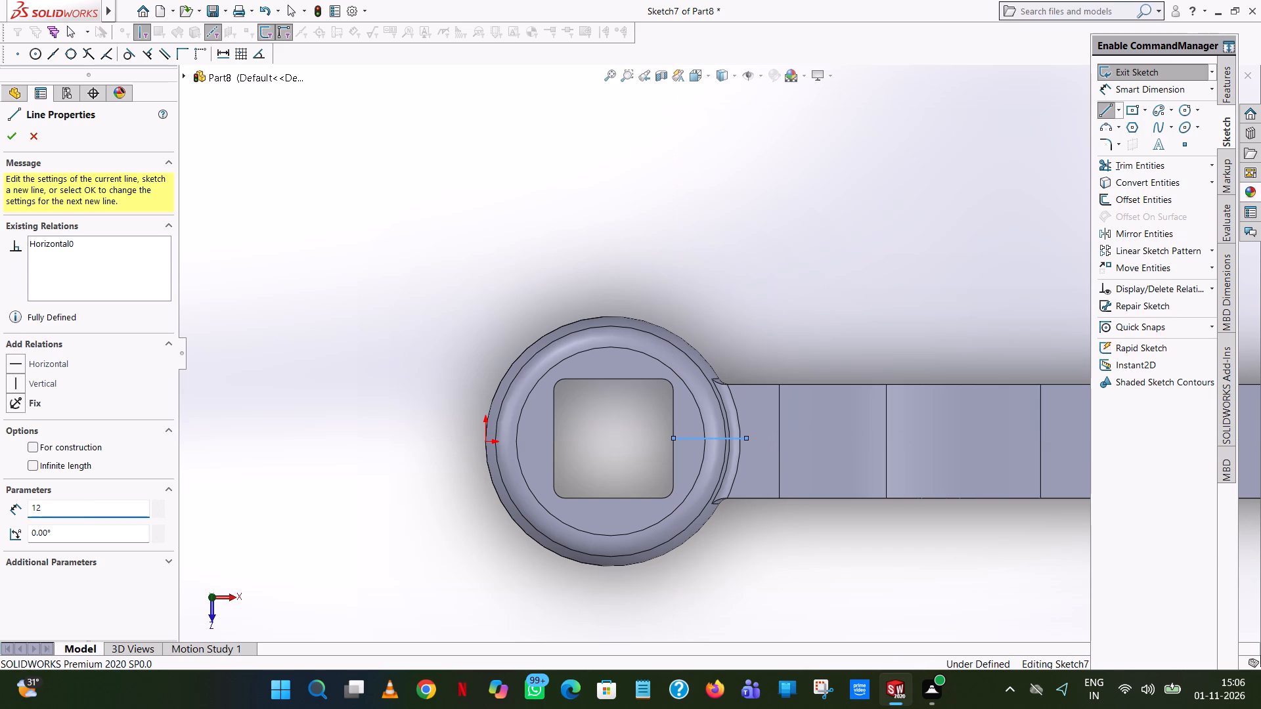
key("Return")
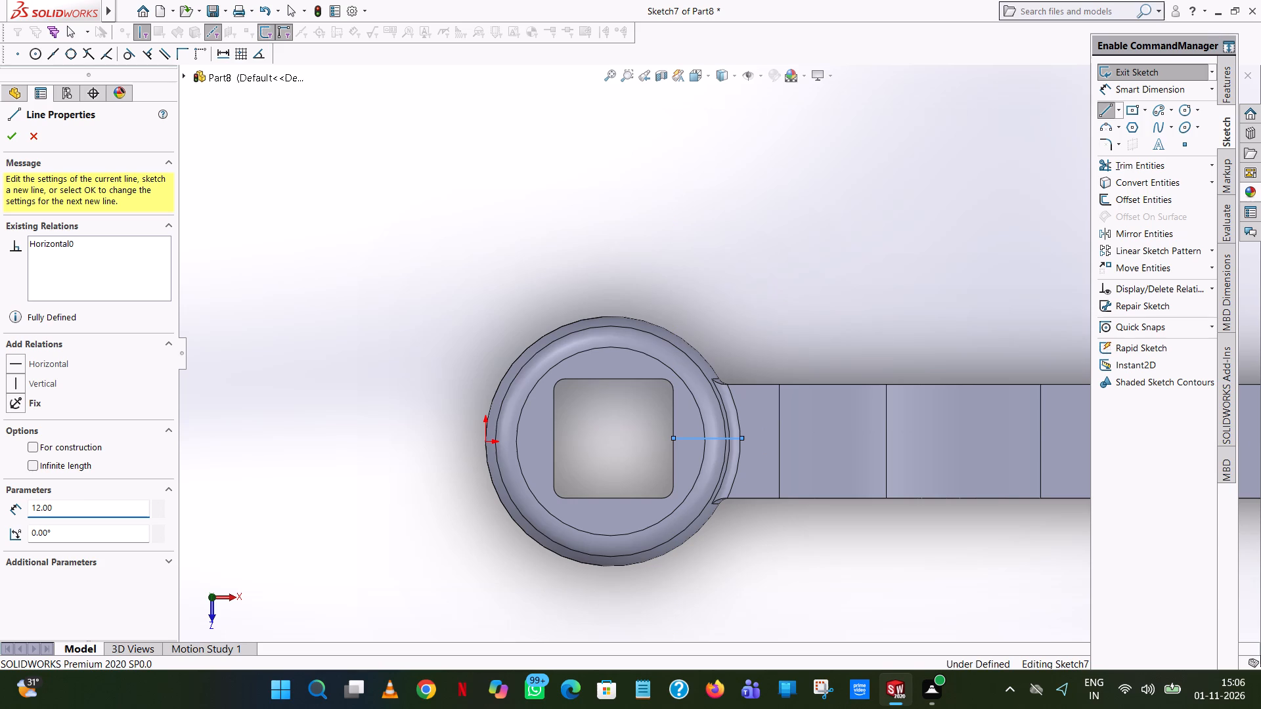
right_click(746, 438)
left_click(785, 454)
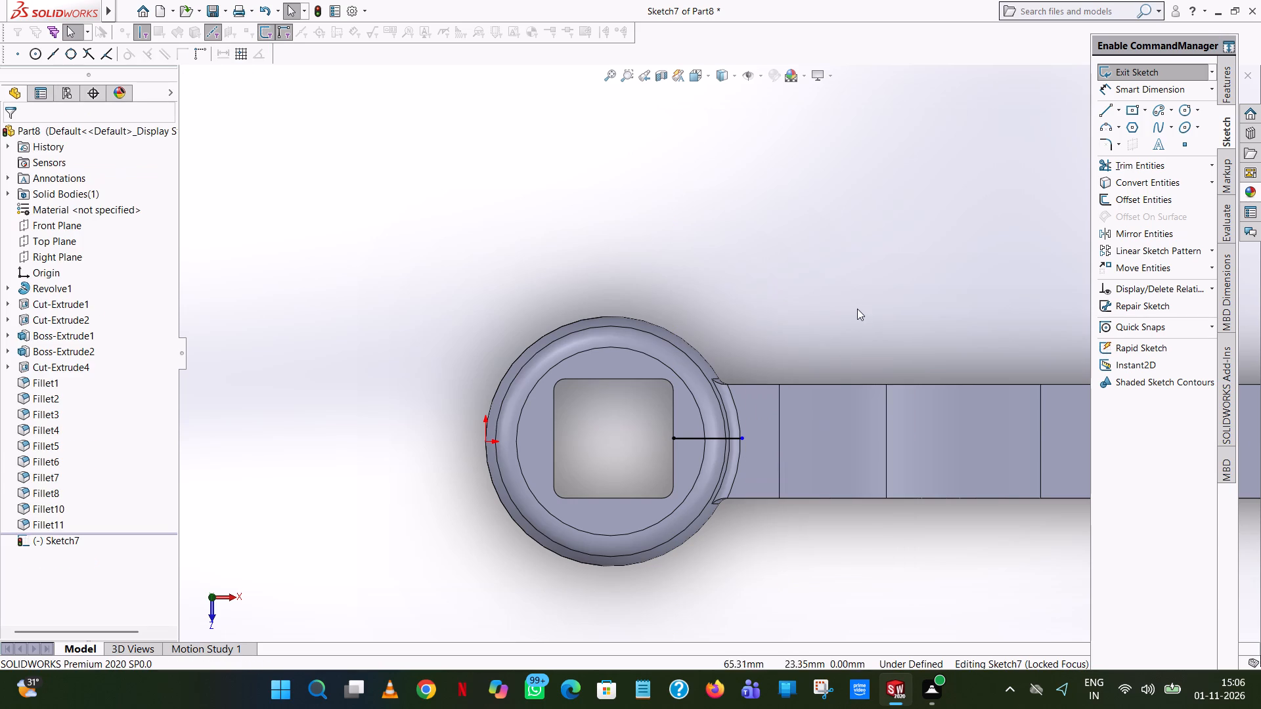
left_click(857, 309)
Sketch a circle of 2 mm radius centred on the line's free end at the arm junction.
left_click(1182, 108)
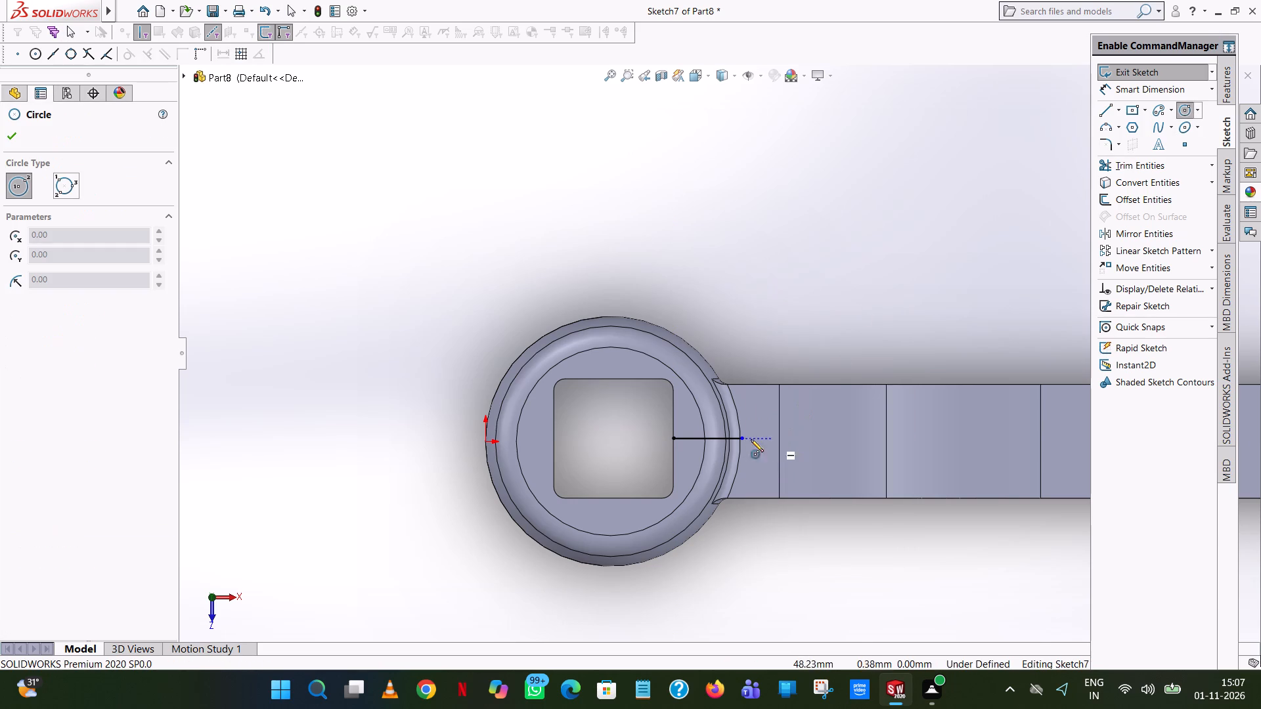
left_click(741, 438)
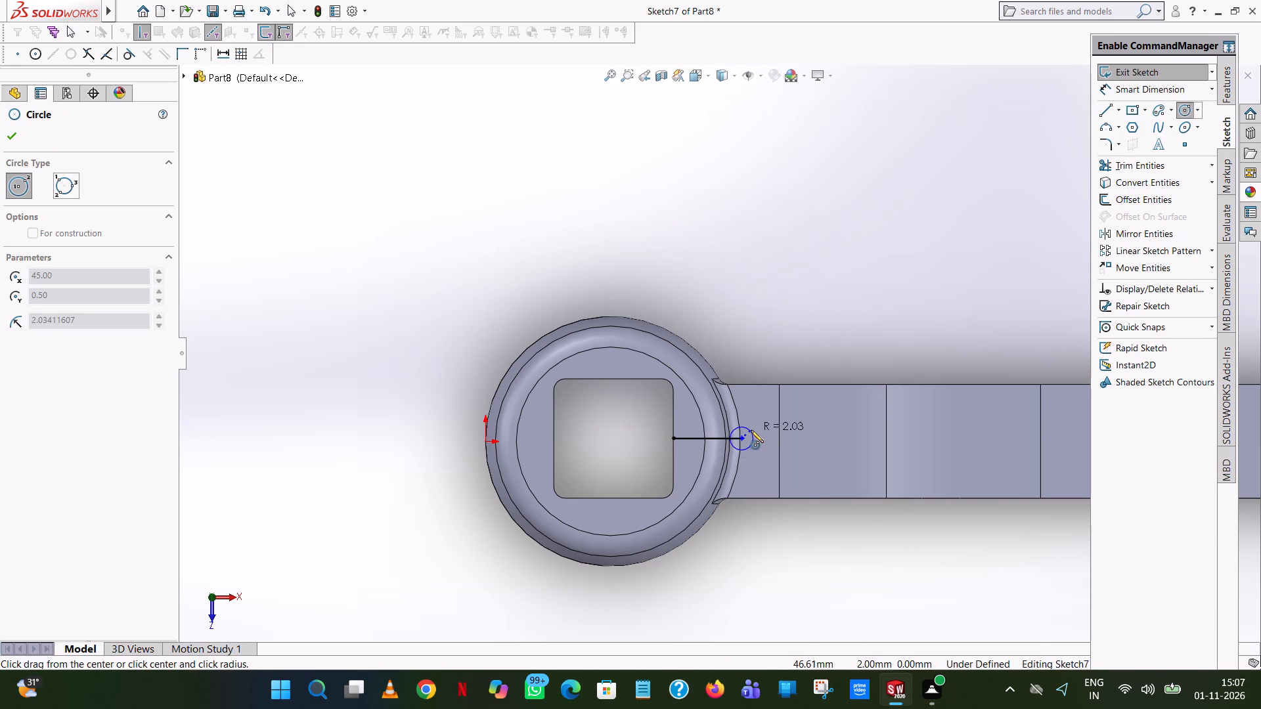
left_click(751, 430)
key("2")
key("Return")
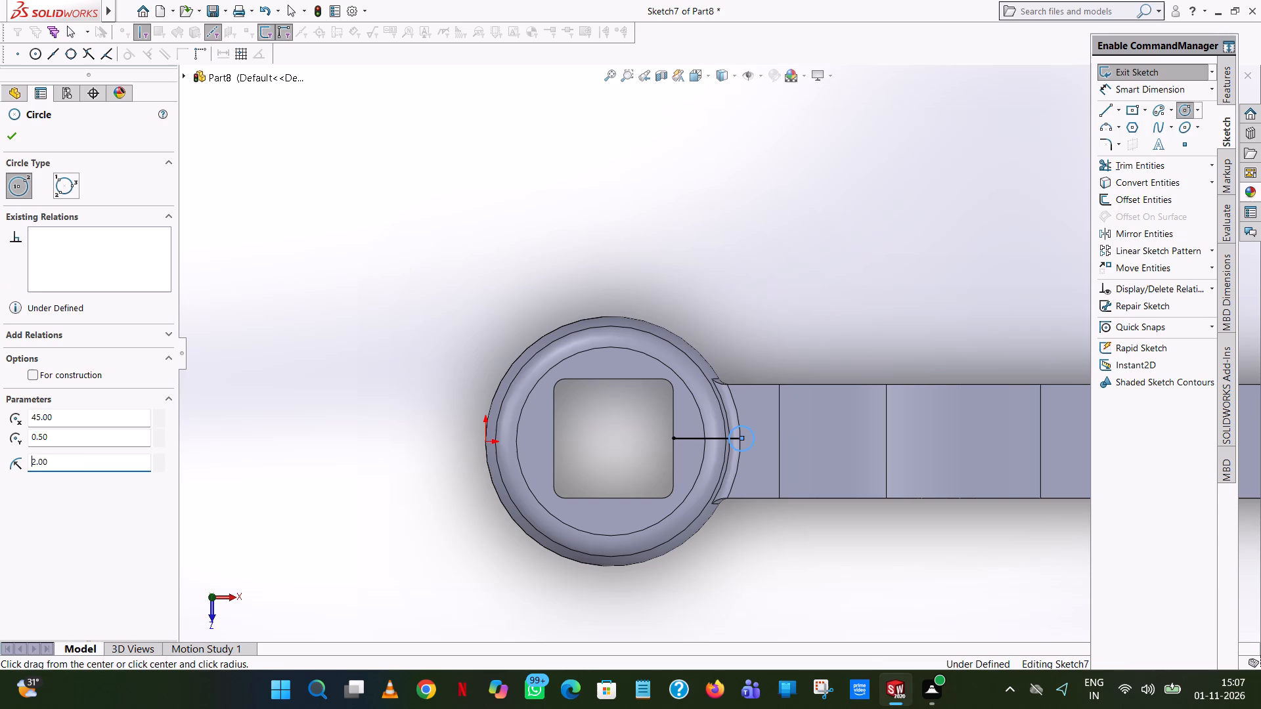
right_click(751, 430)
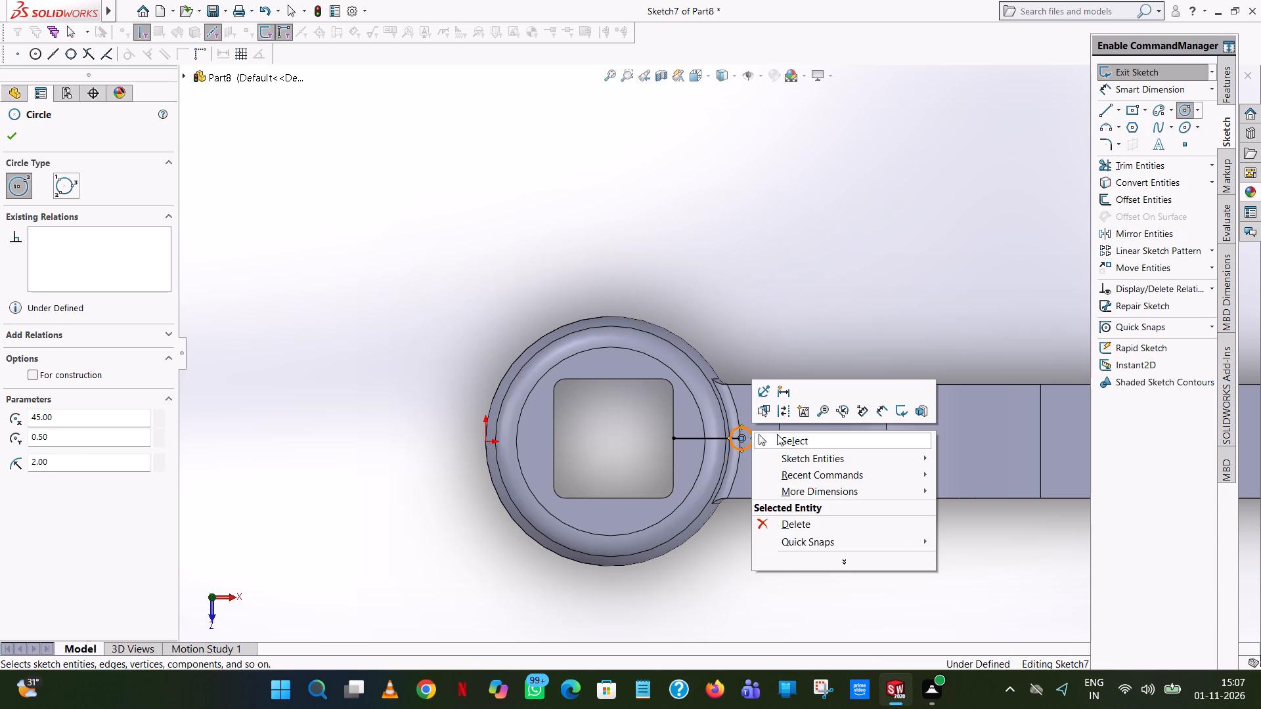
left_click(791, 444)
Trim away the horizontal helper line, leaving only the circle.
left_click(1176, 173)
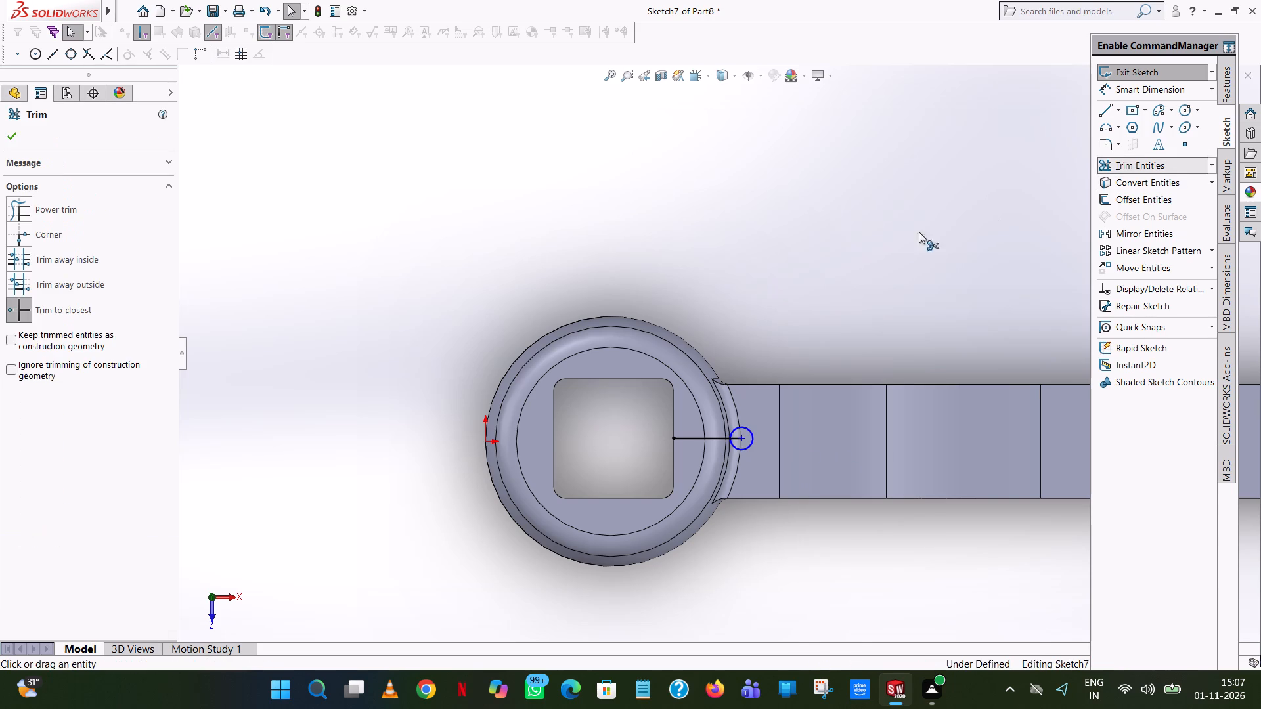
left_click(740, 439)
left_click(718, 439)
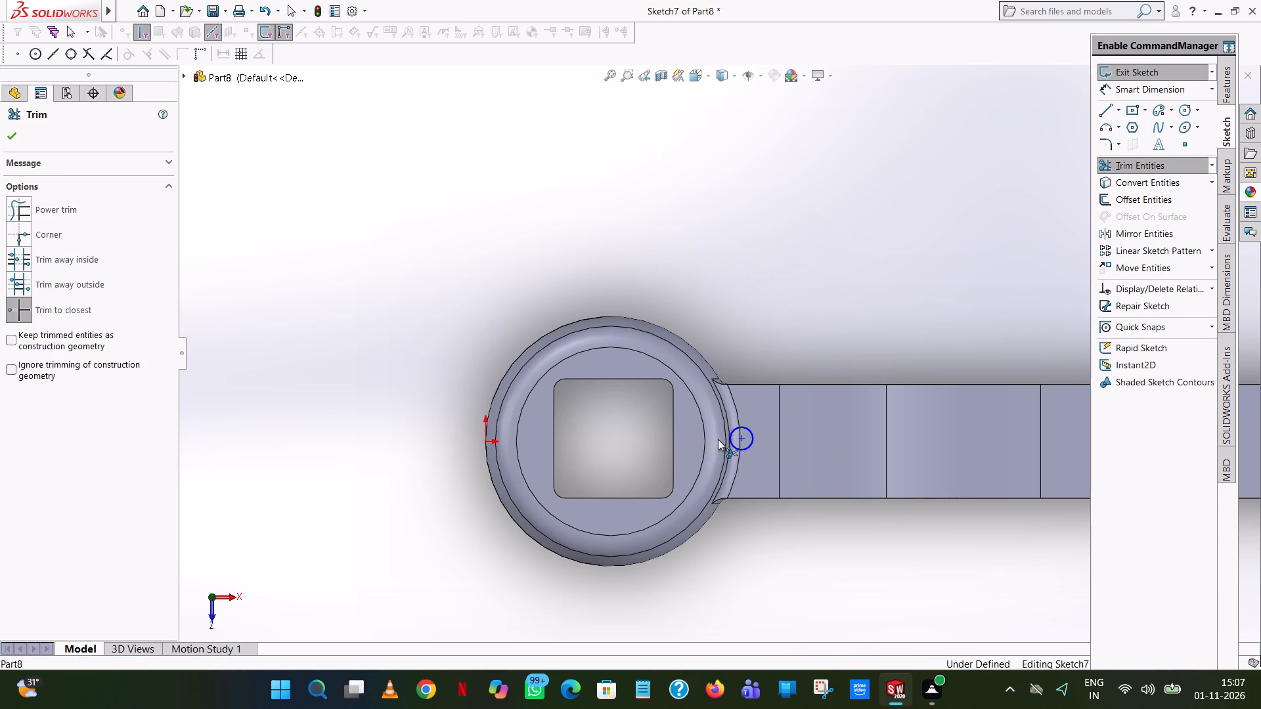
Dimension the circle's diameter at 4 mm and its centre's horizontal distance from the origin at 45 mm.
scroll(743, 454, "down", 8)
left_click(1136, 88)
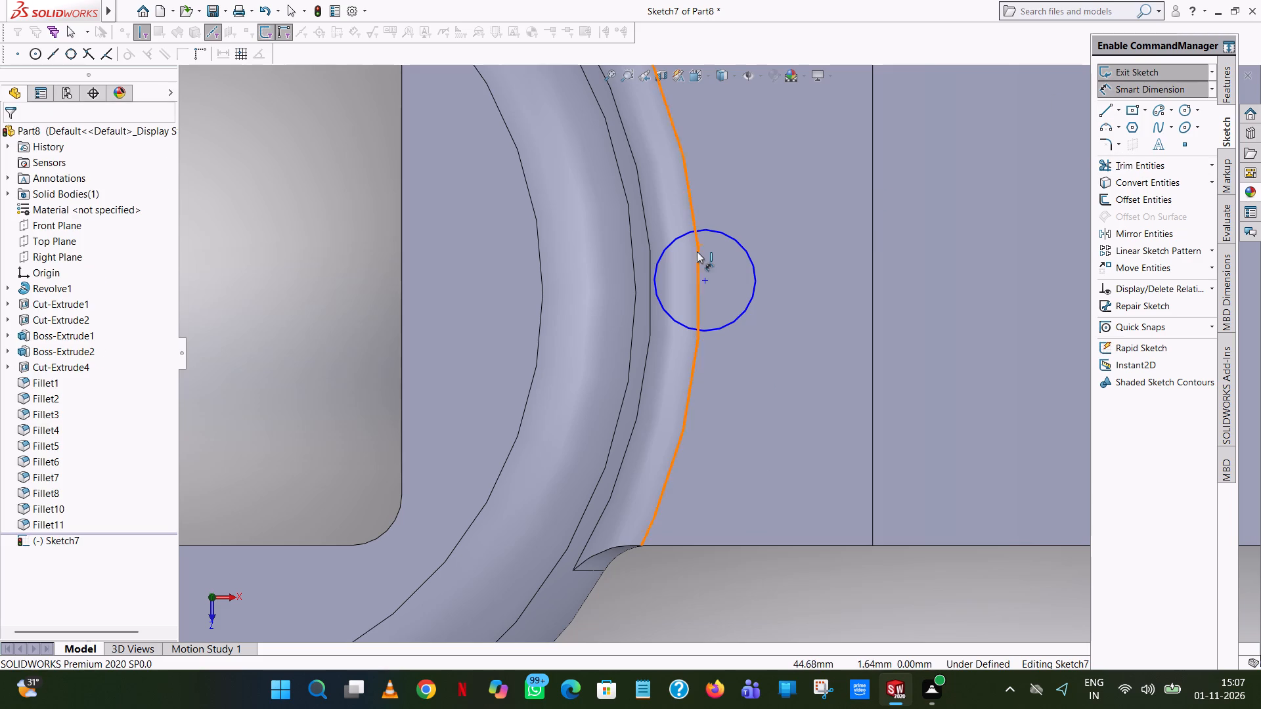
left_click(712, 231)
left_click(895, 219)
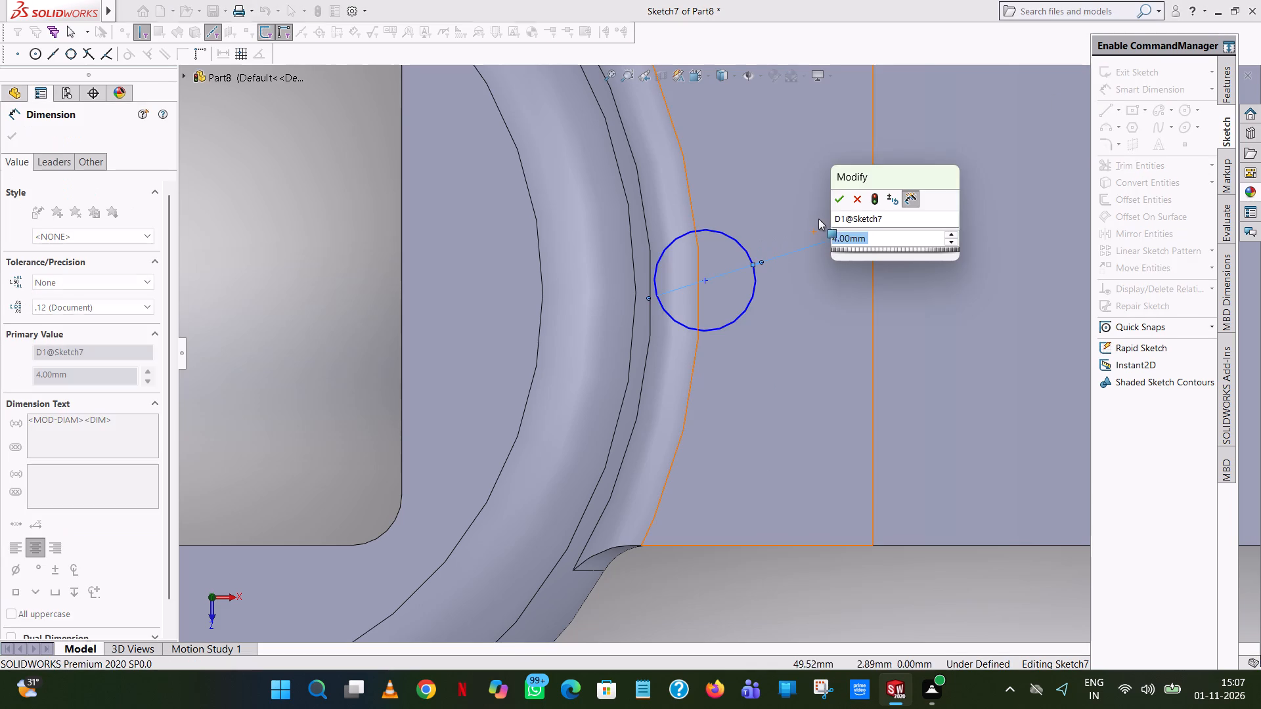
left_click(832, 199)
left_click(705, 281)
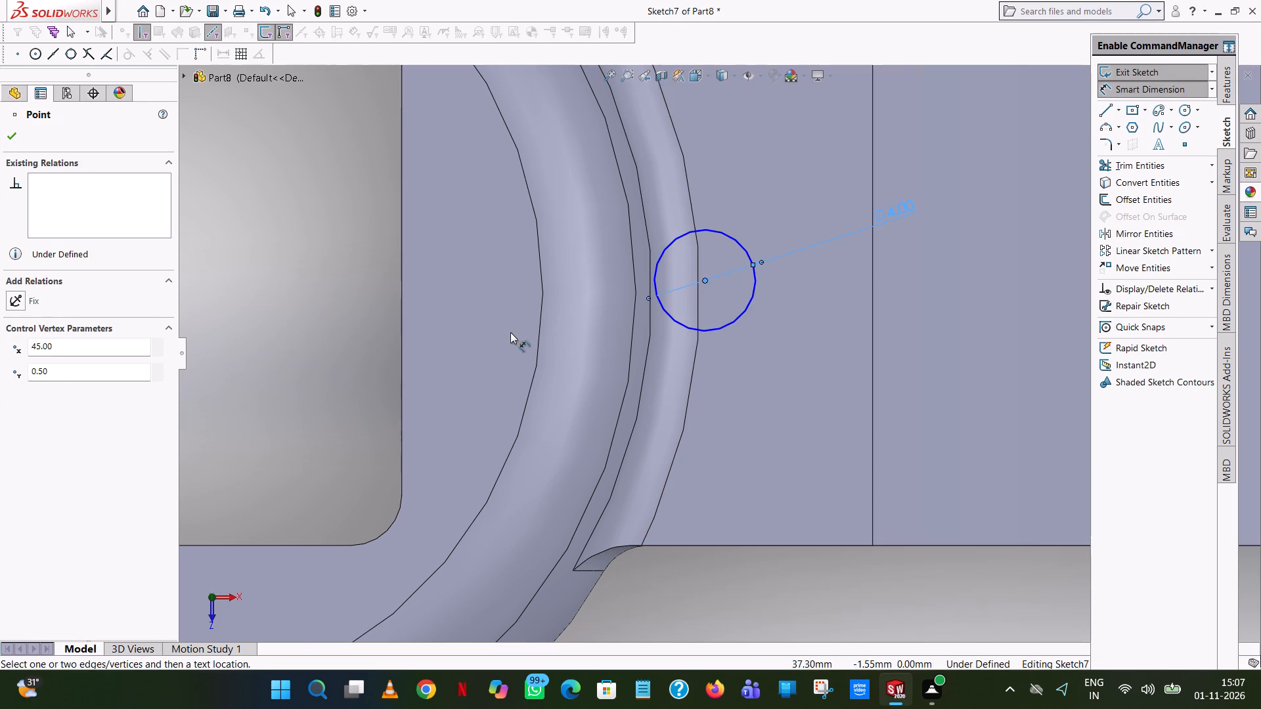
scroll(510, 332, "up", 7)
left_click(332, 335)
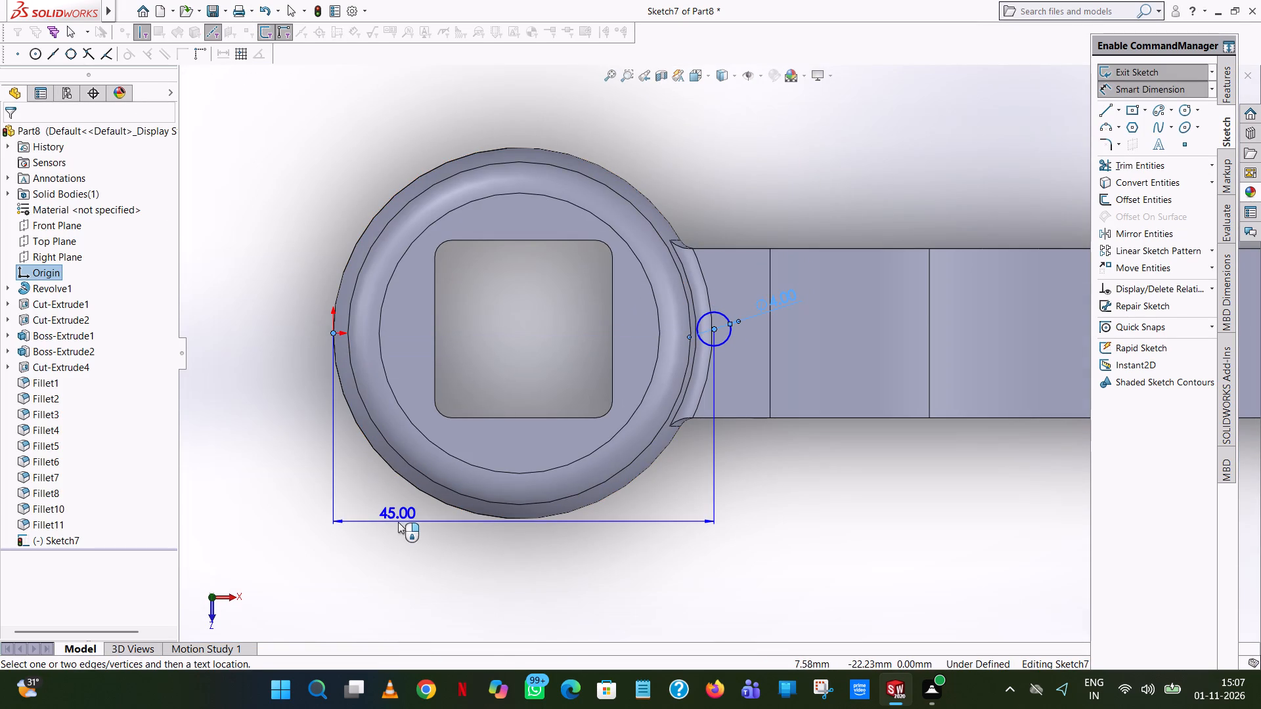
left_click(399, 523)
left_click(336, 503)
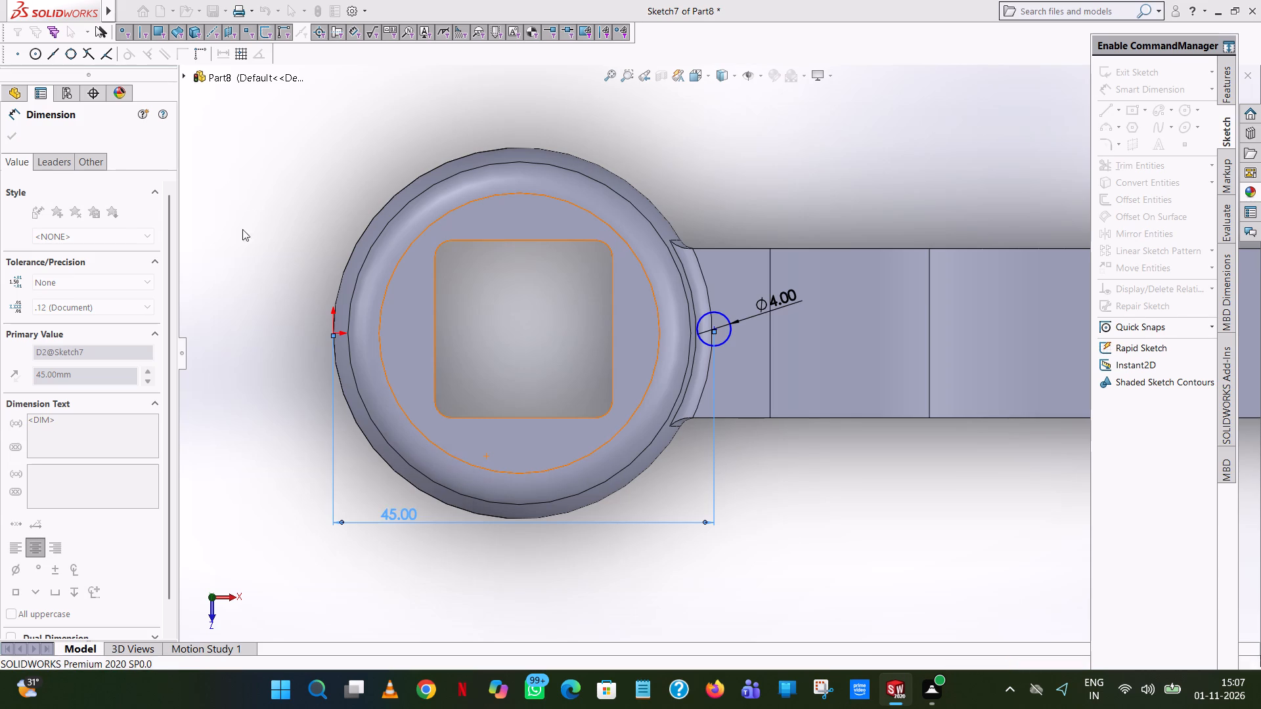
left_click(278, 133)
key("Escape")
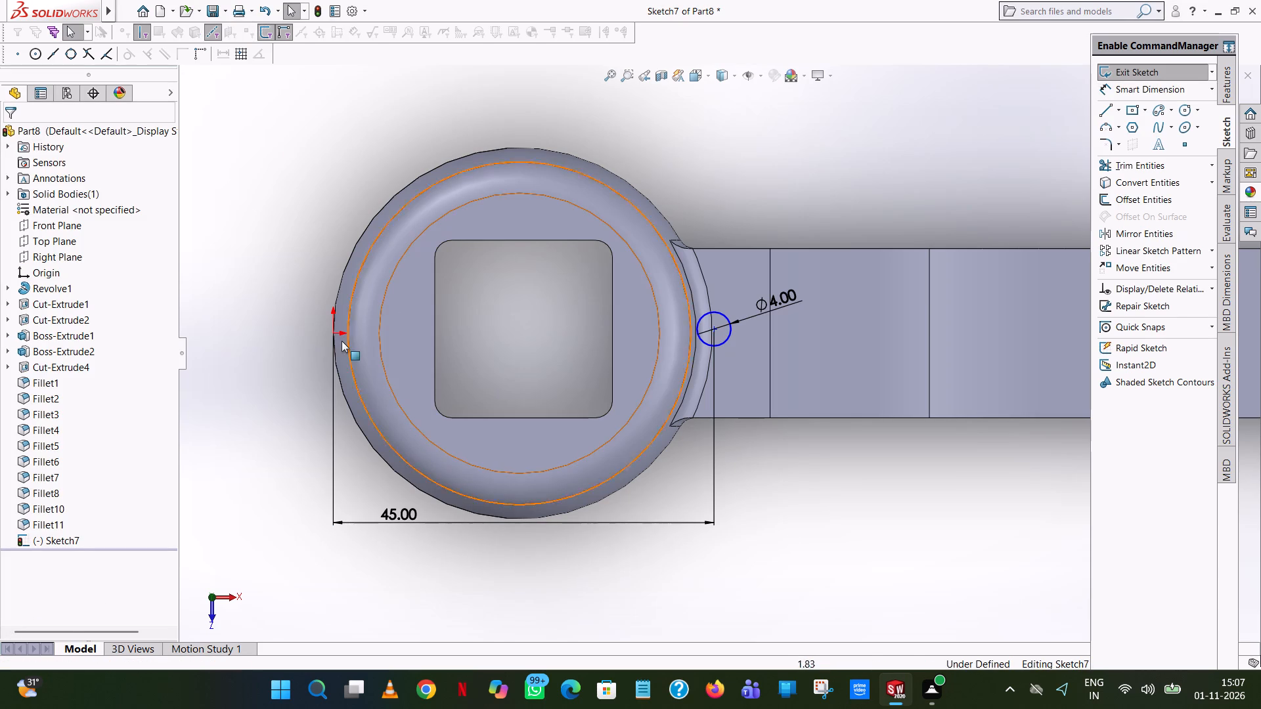
Add a horizontal relation between the origin and the circle's centre.
left_click(334, 336, "ctrl")
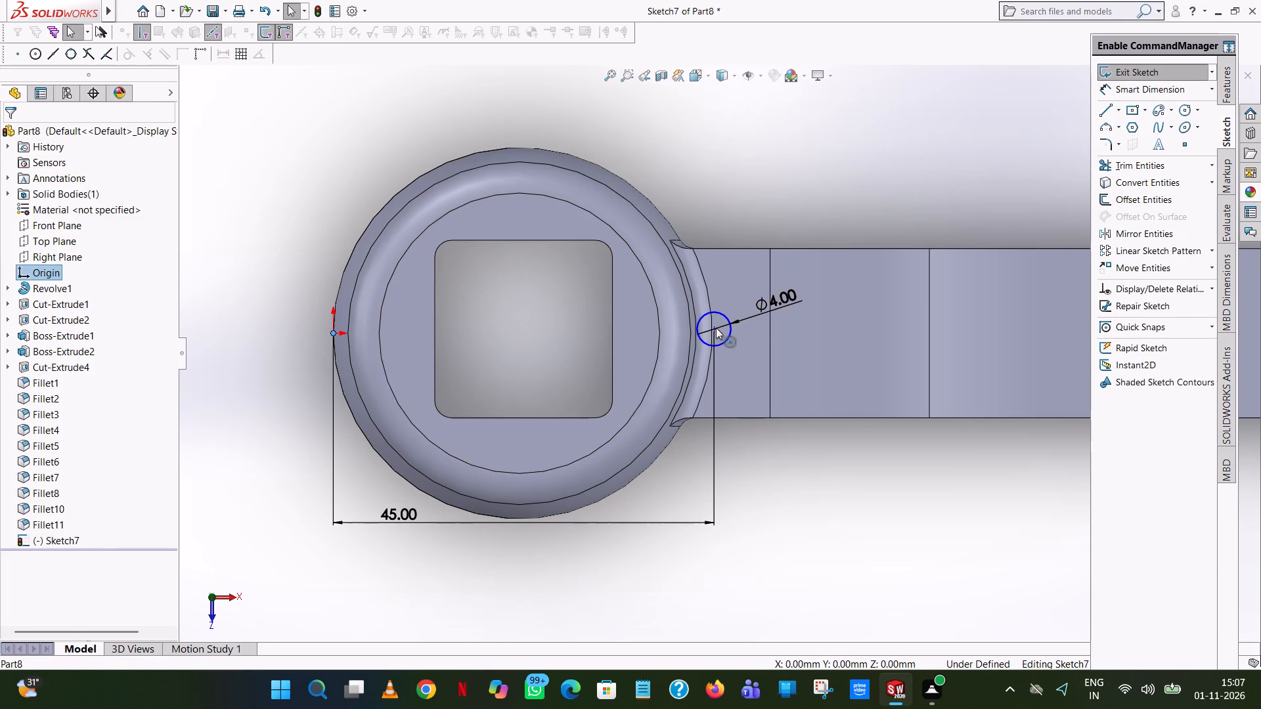
left_click(716, 327, "ctrl")
left_click(53, 363)
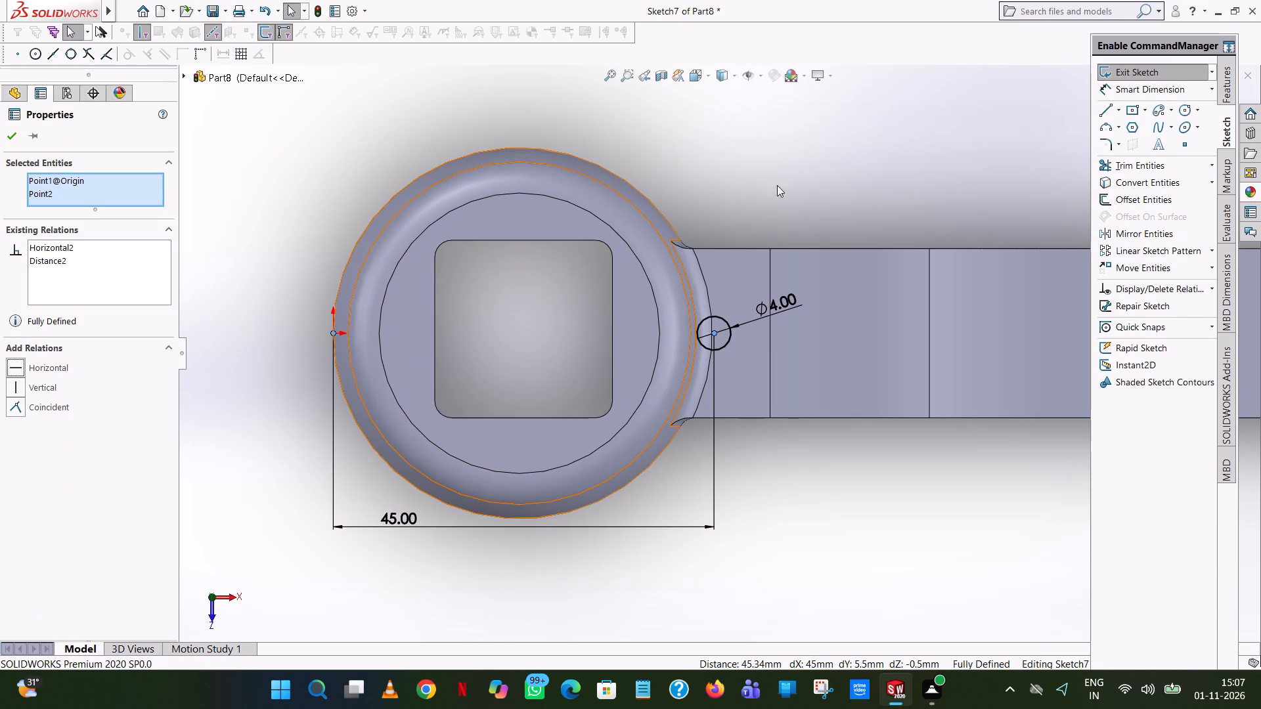
left_click(810, 174)
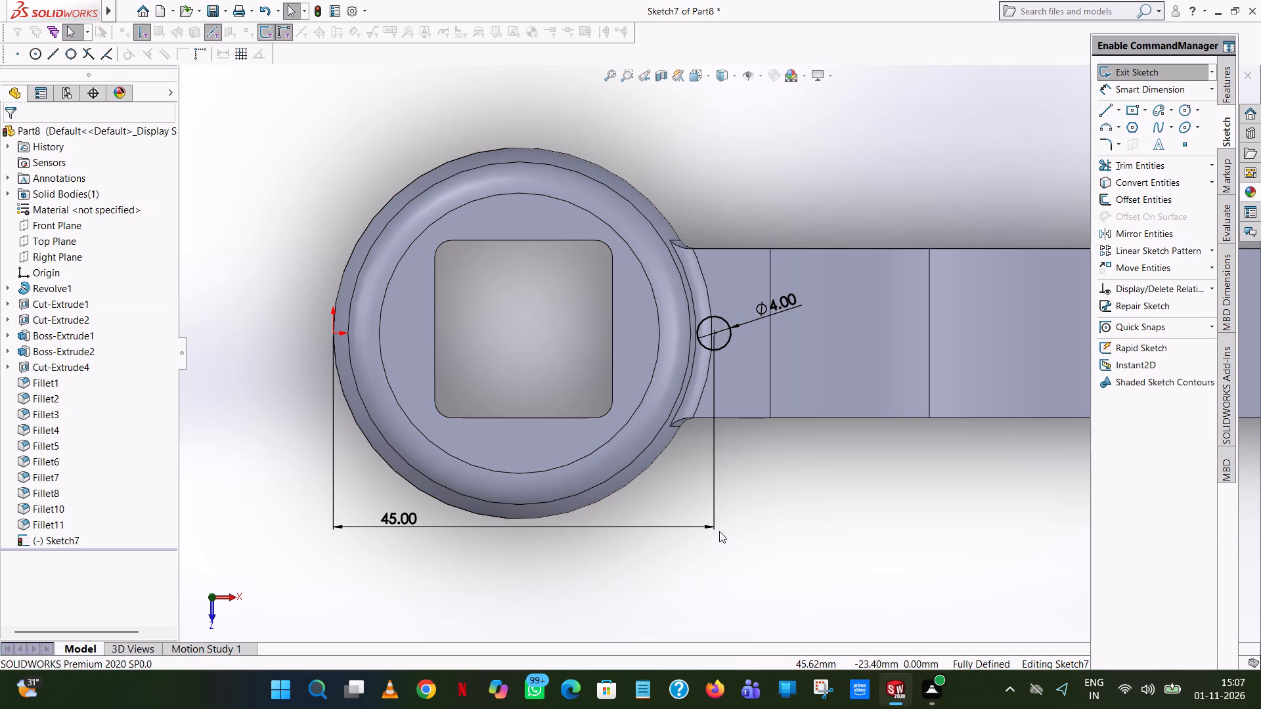
Extrude the circle as a blind boss downward through the arm with reversed direction, depth 11+10 (21 mm) and merged result.
scroll(773, 505, "up", 1)
middle_click_drag(773, 505, 766, 205)
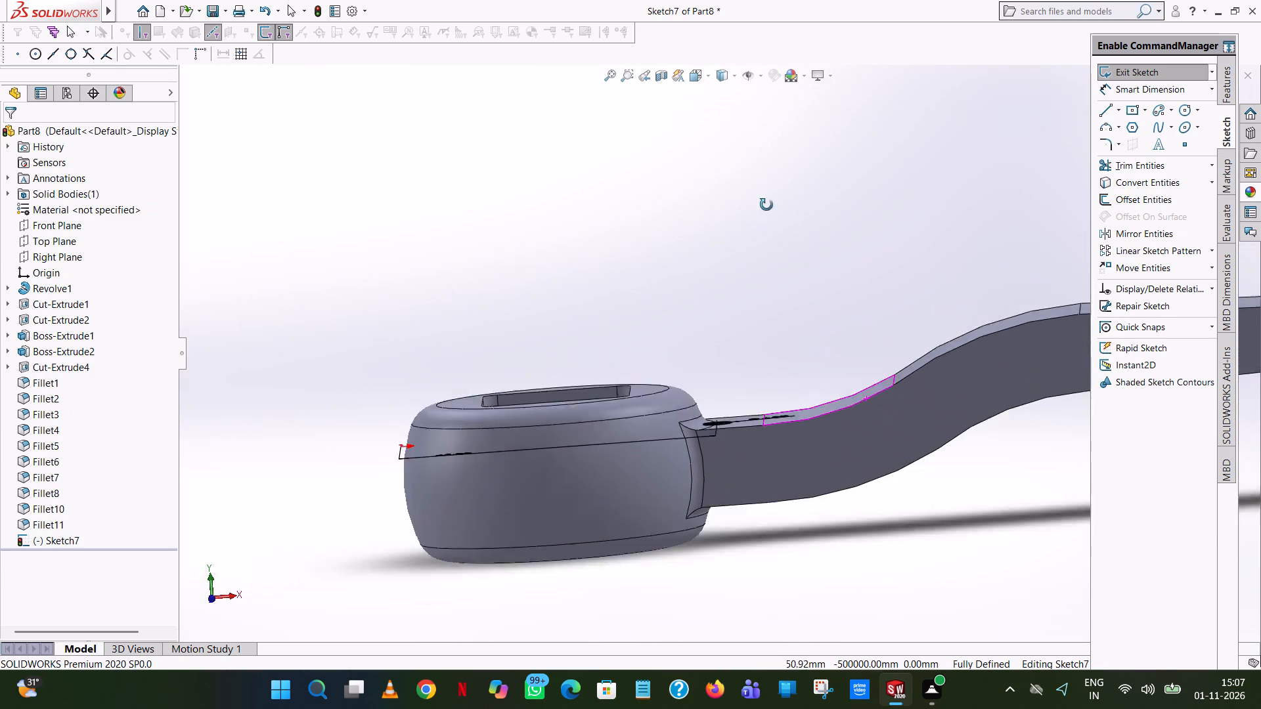
middle_click_drag(766, 205, 769, 209)
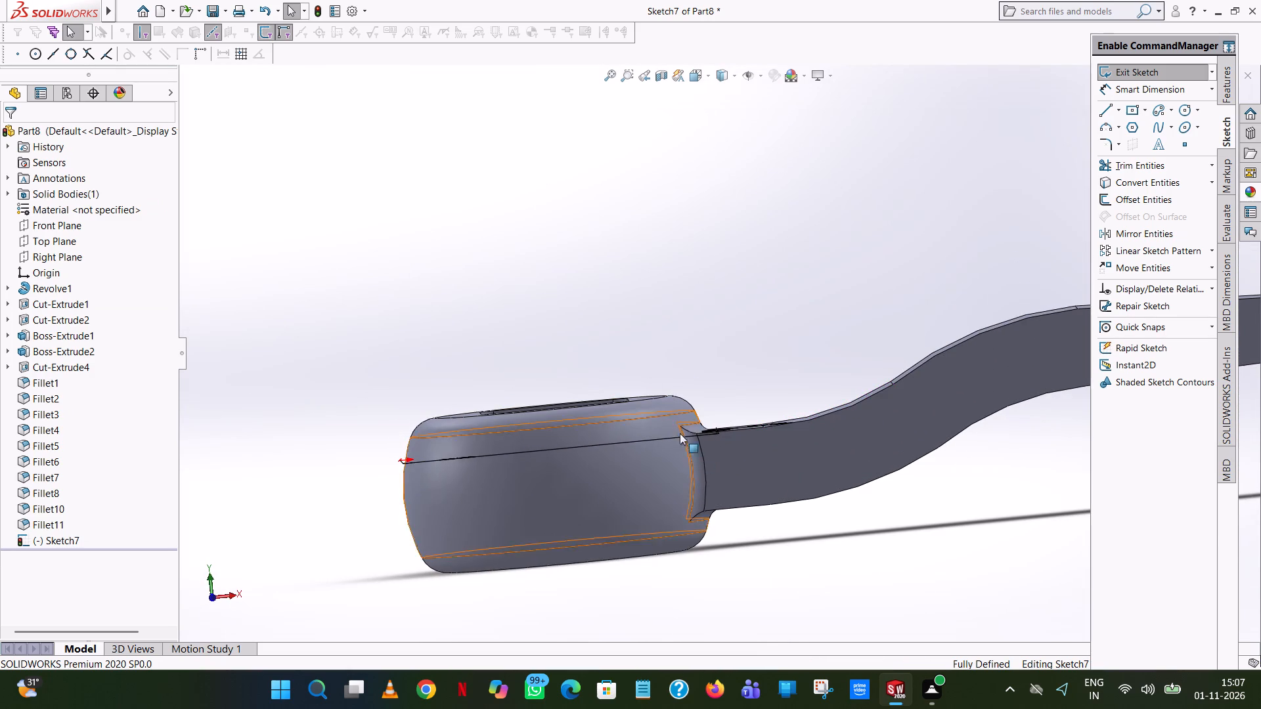
left_click(1232, 70)
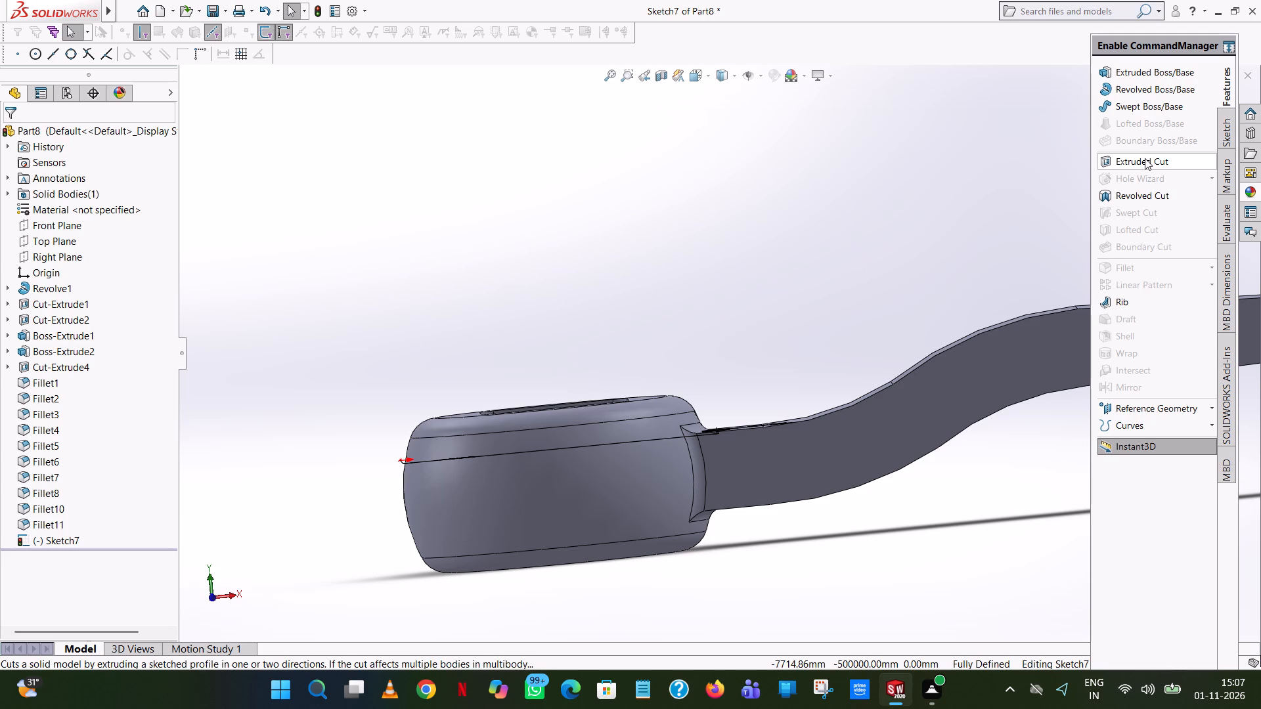
left_click(1139, 70)
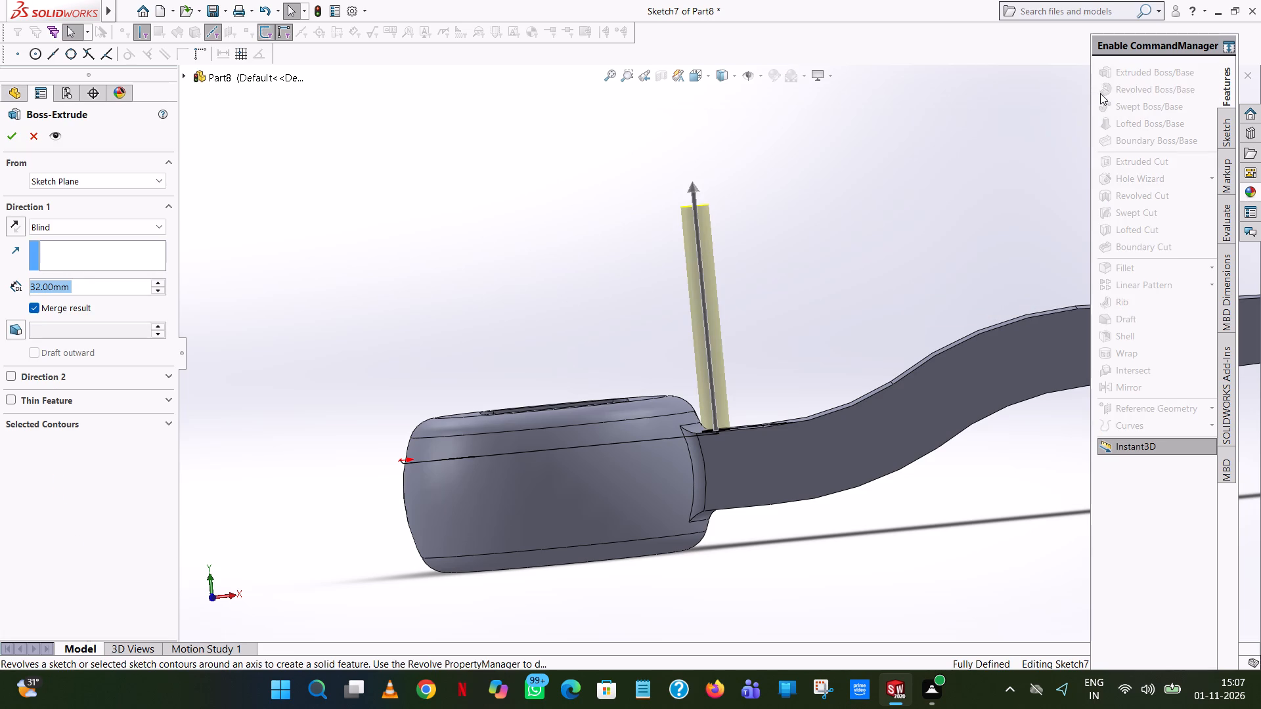
left_click(17, 223)
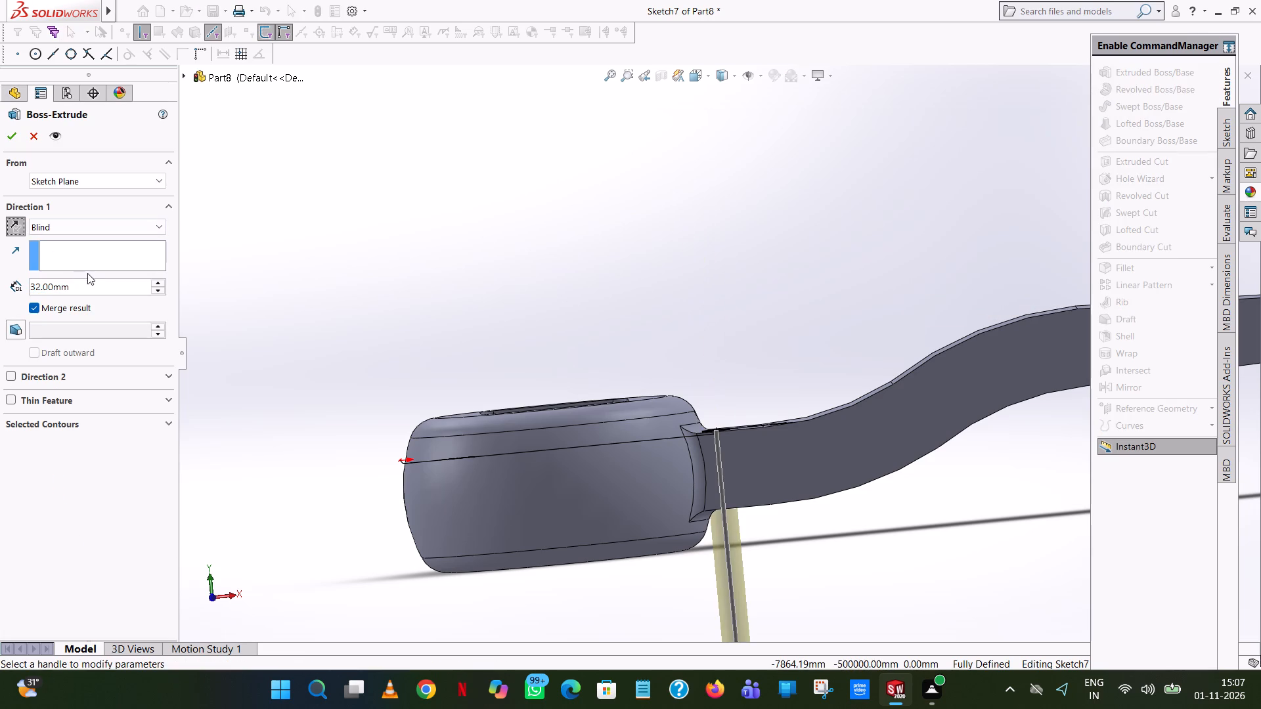
double_click(86, 287)
type("11+10")
key("Return")
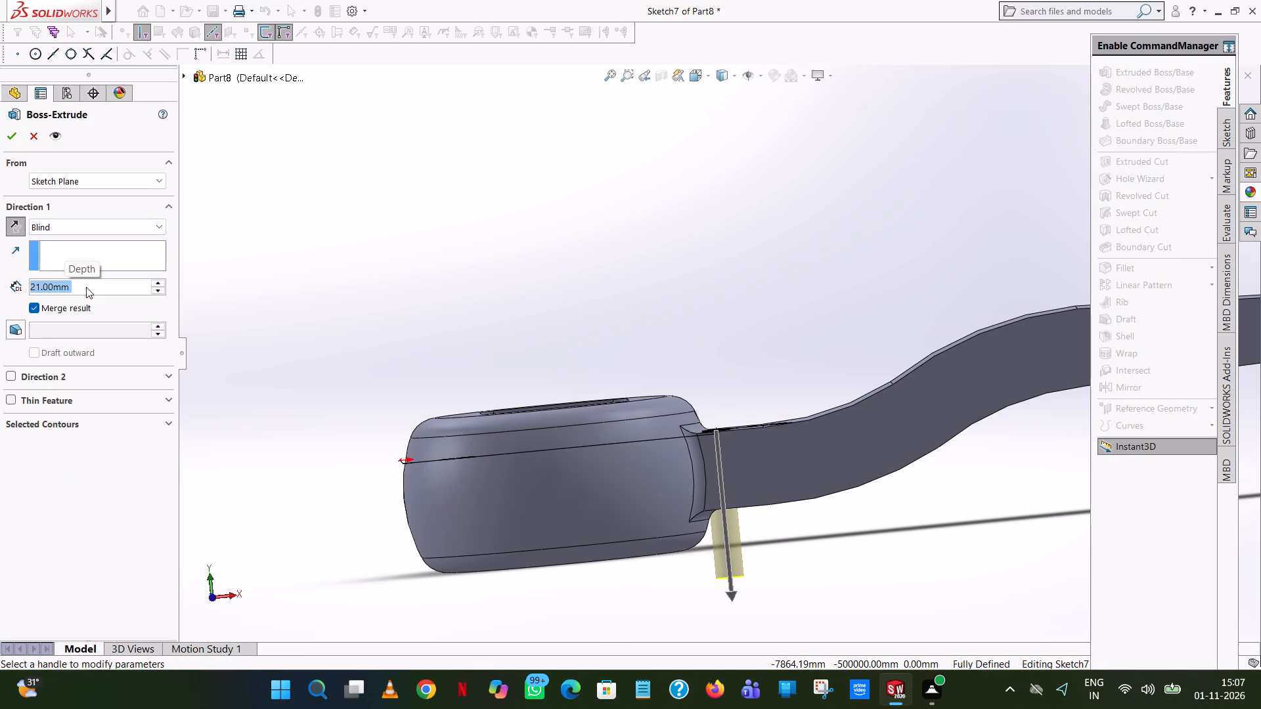
left_click(11, 130)
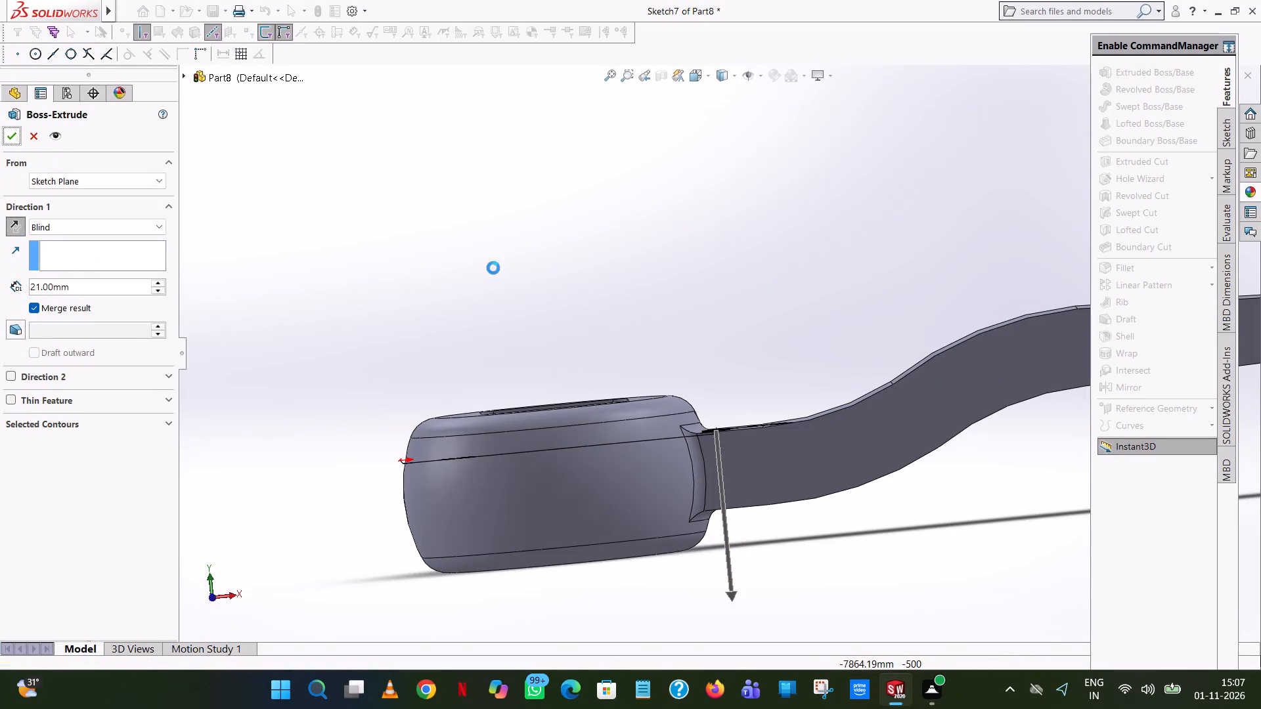
Inspect the pin beneath the handle's arm and undo its extrusion, returning to the circle's sketch.
left_click(740, 291)
middle_click_drag(760, 327, 802, 246)
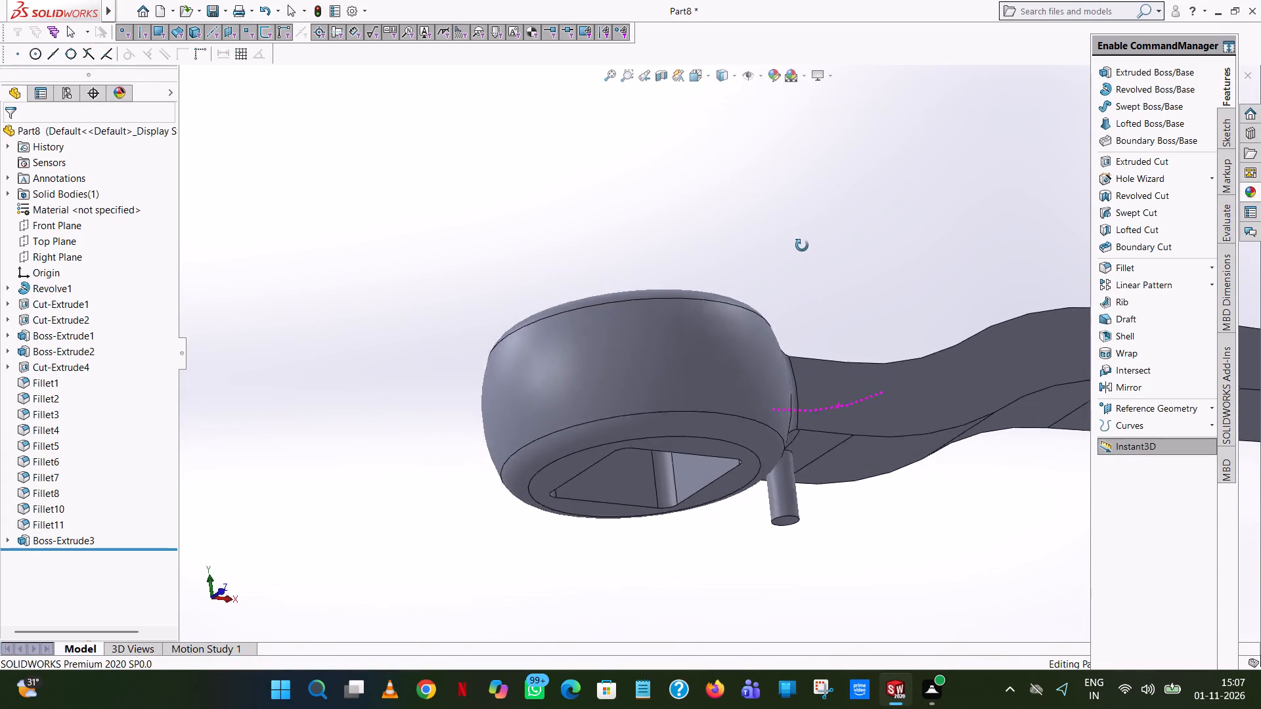
middle_click_drag(802, 246, 741, 444)
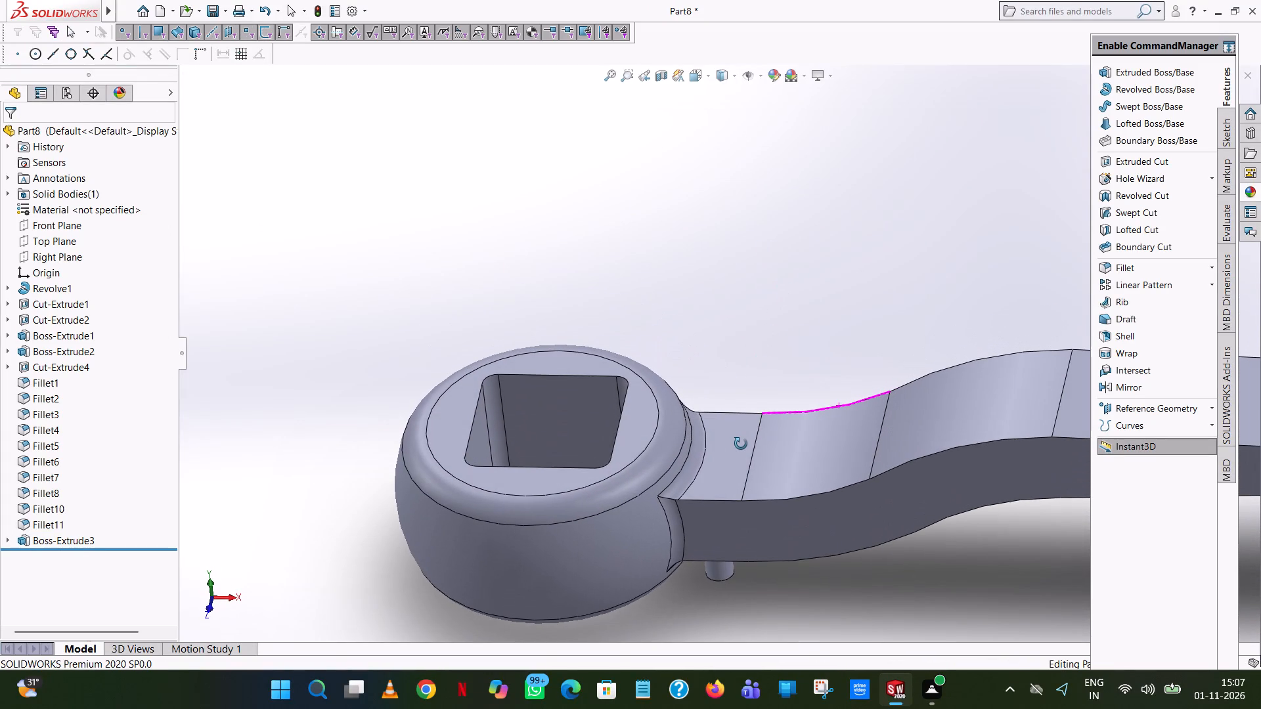
middle_click_drag(741, 444, 741, 444)
scroll(747, 439, "down", 1)
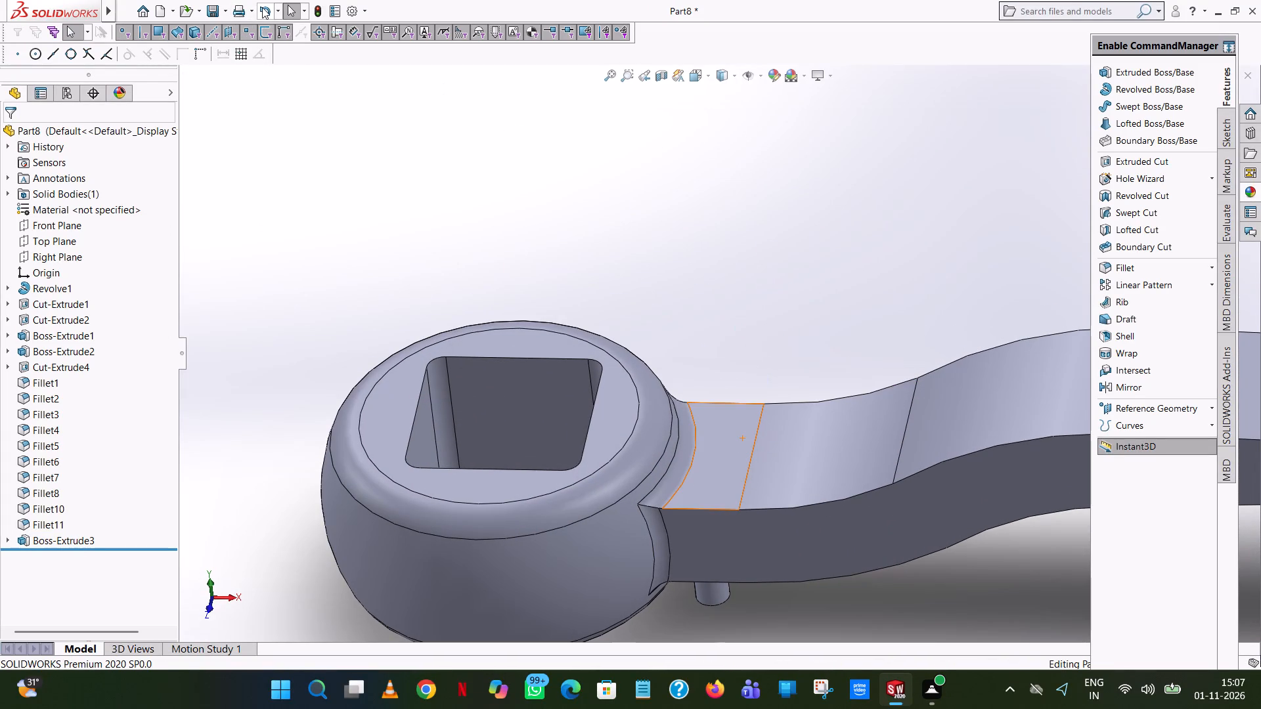
left_click(262, 7)
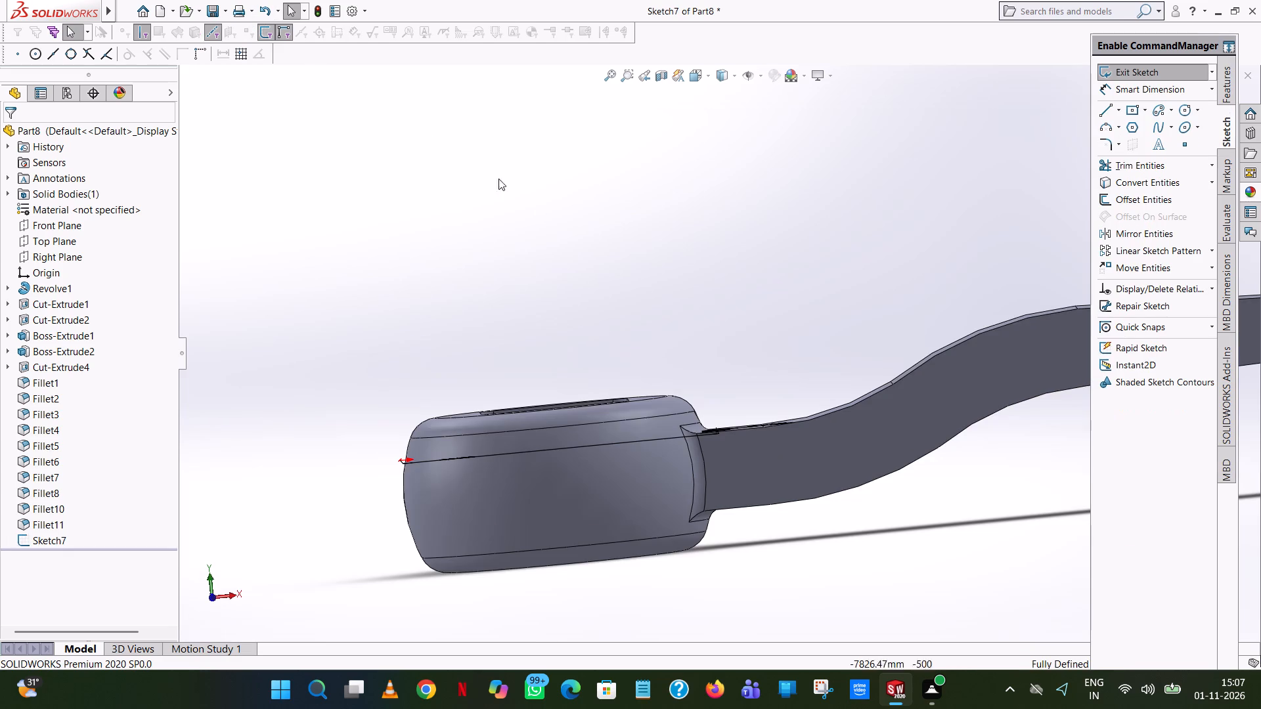
Trim away the 4 mm circle from the pin sketch in the top view.
middle_click_drag(669, 256, 715, 556)
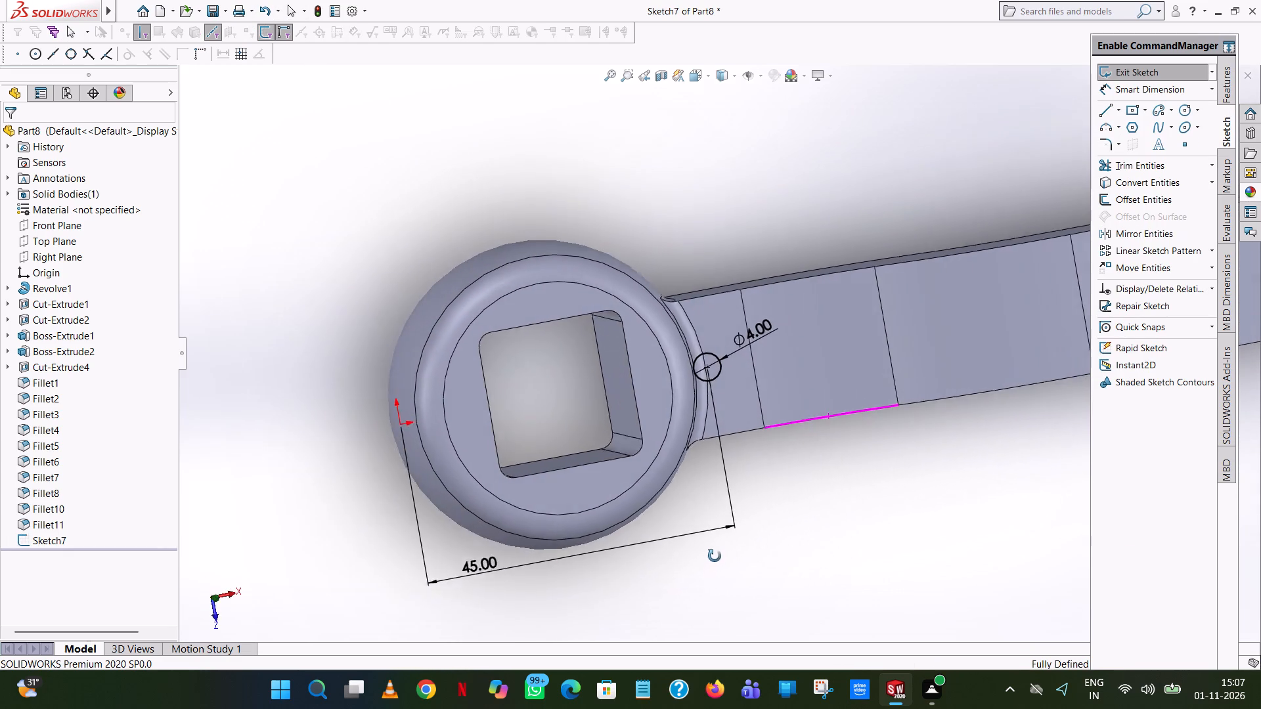
middle_click_drag(715, 556, 695, 563)
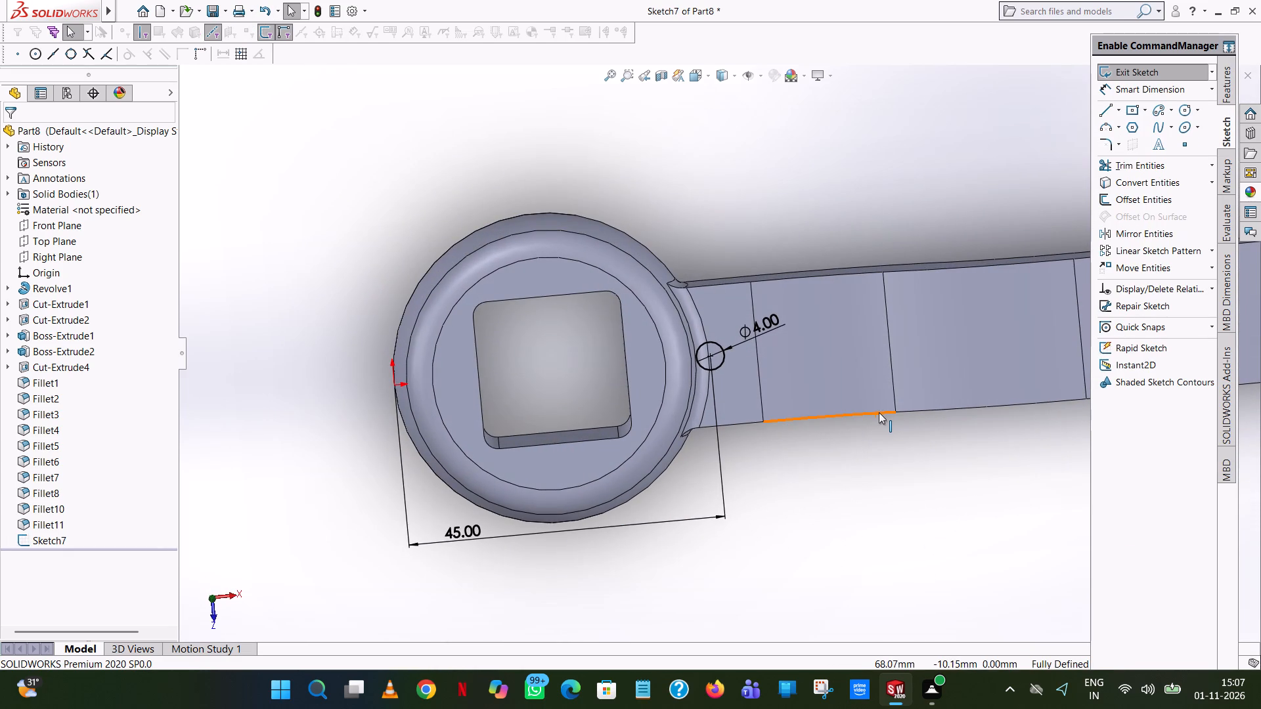
left_click(704, 77)
left_click(770, 149)
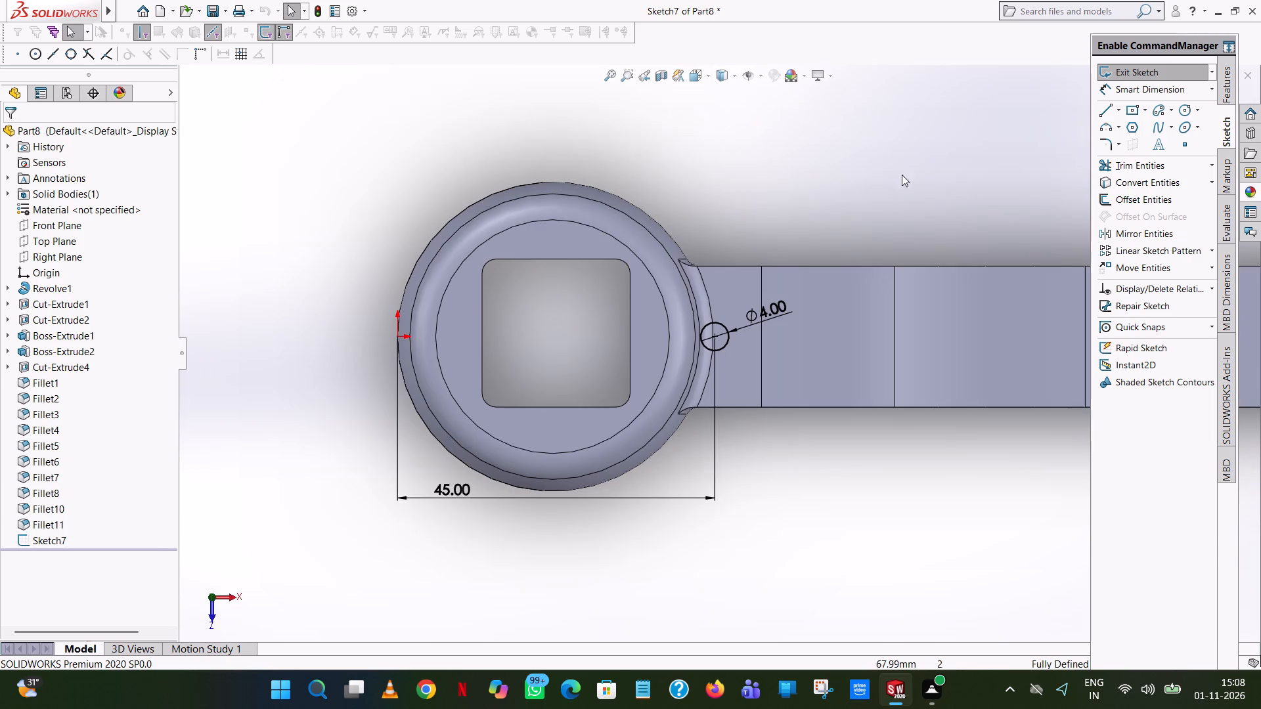
left_click(1180, 165)
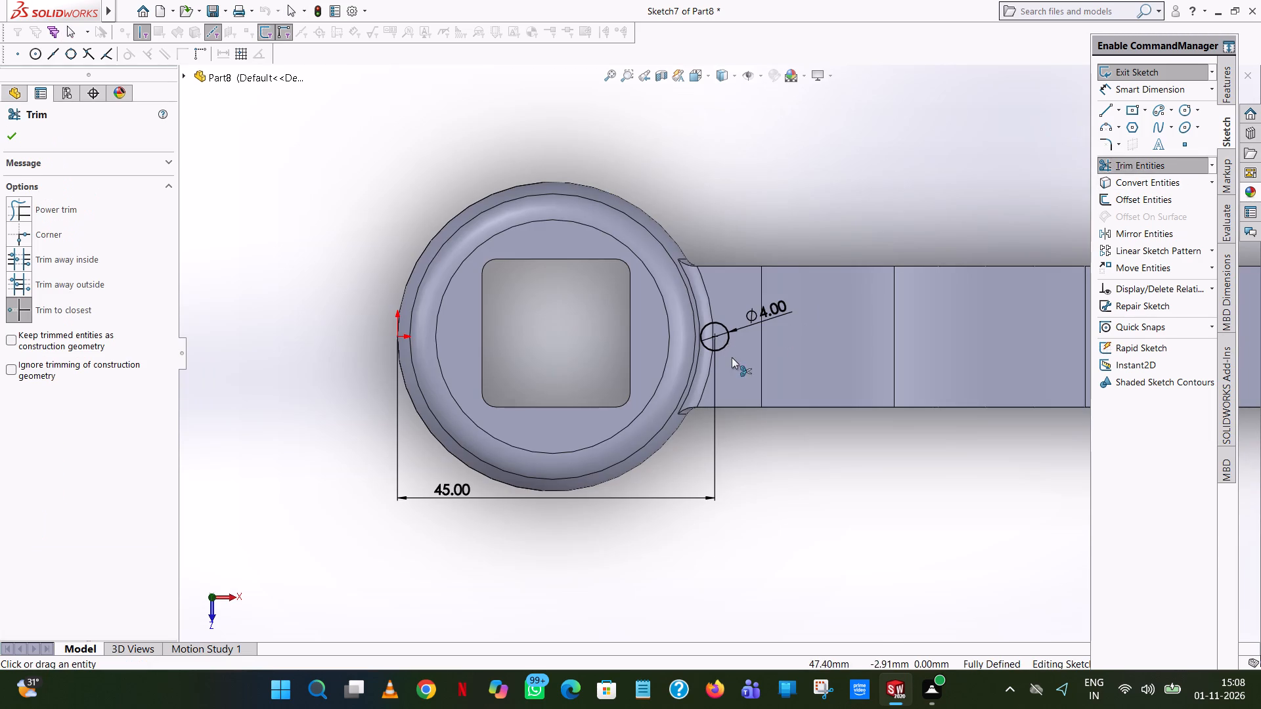
left_click(726, 343)
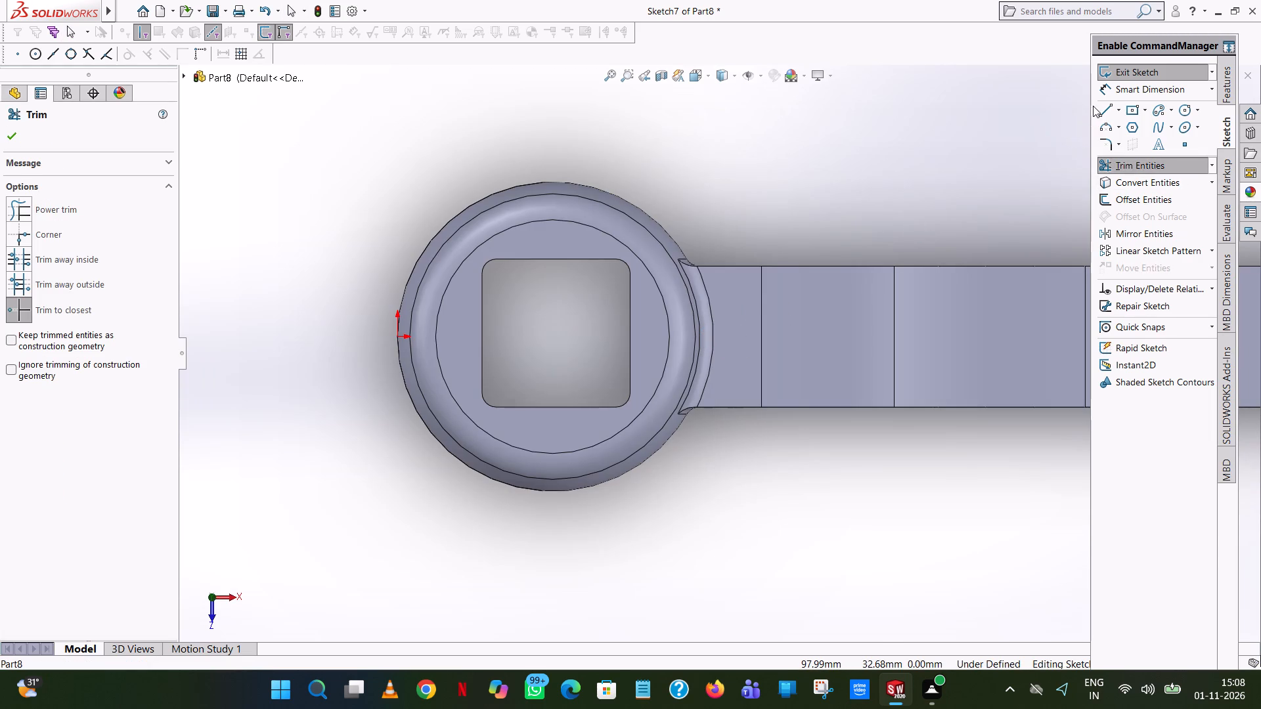
Sketch a 12 mm horizontal line from the middle of the square hole's arm-side edge toward the arm.
left_click(1110, 112)
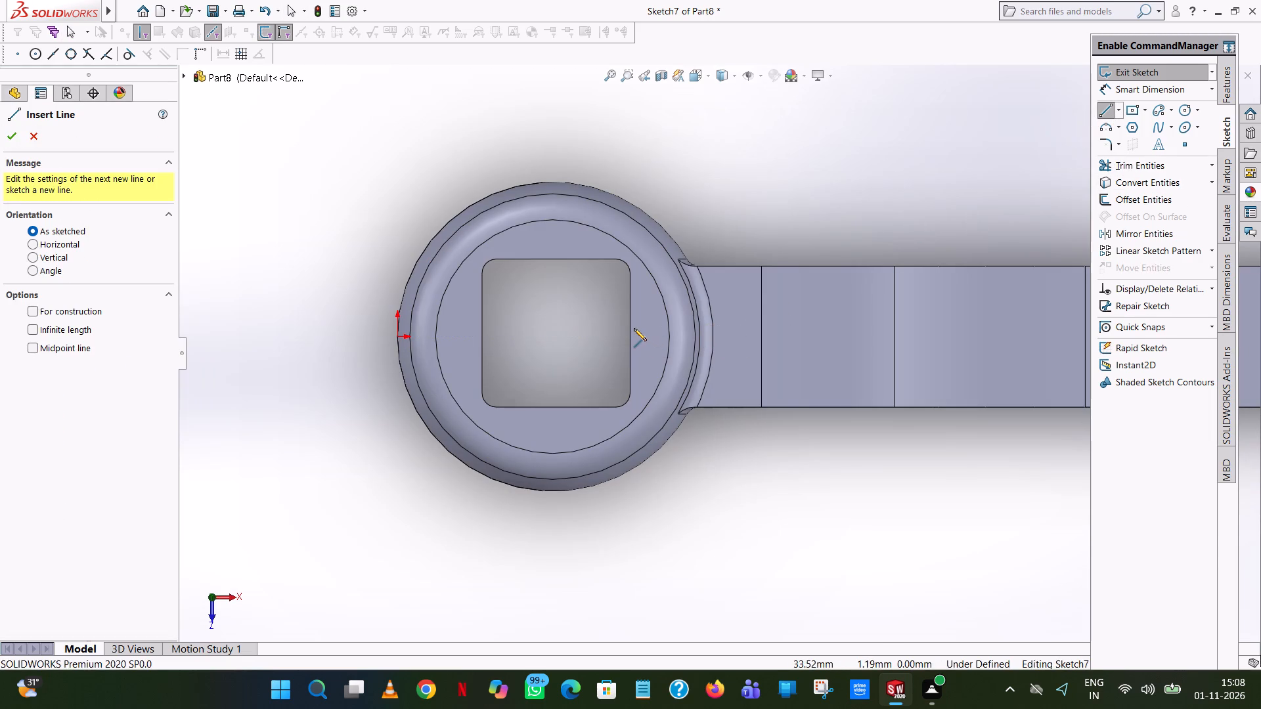
left_click(628, 331)
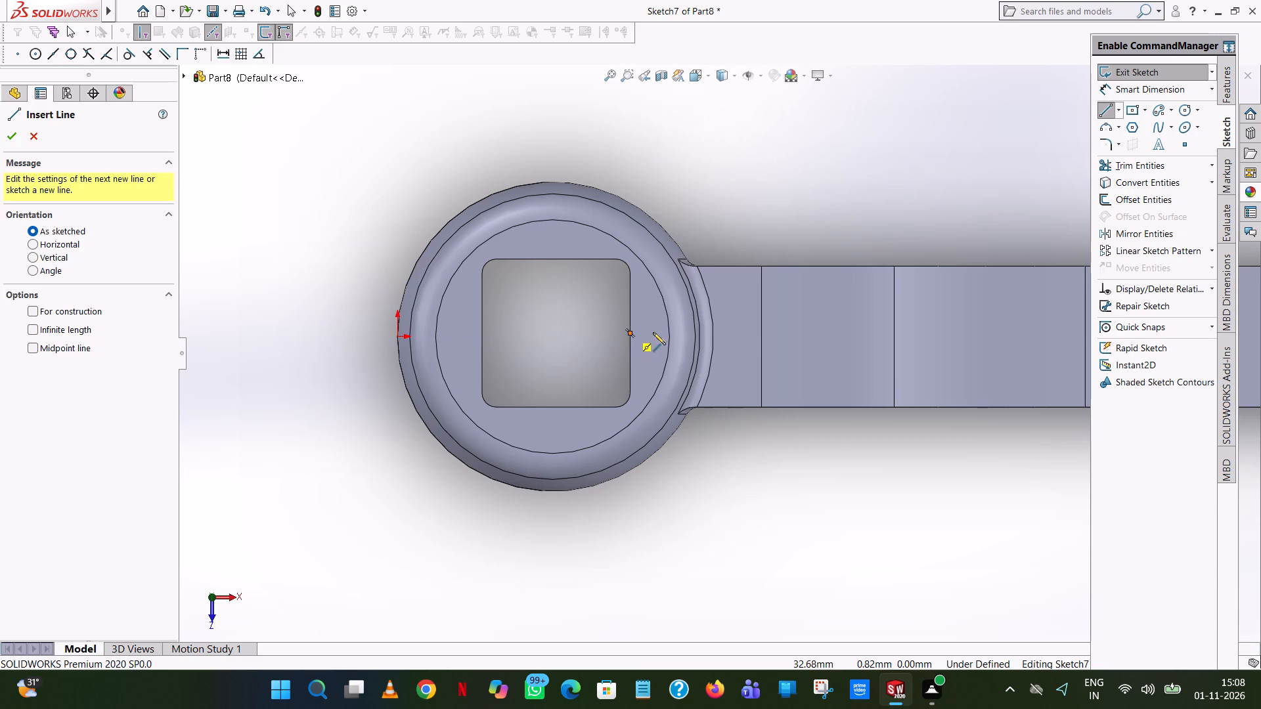
left_click(741, 333)
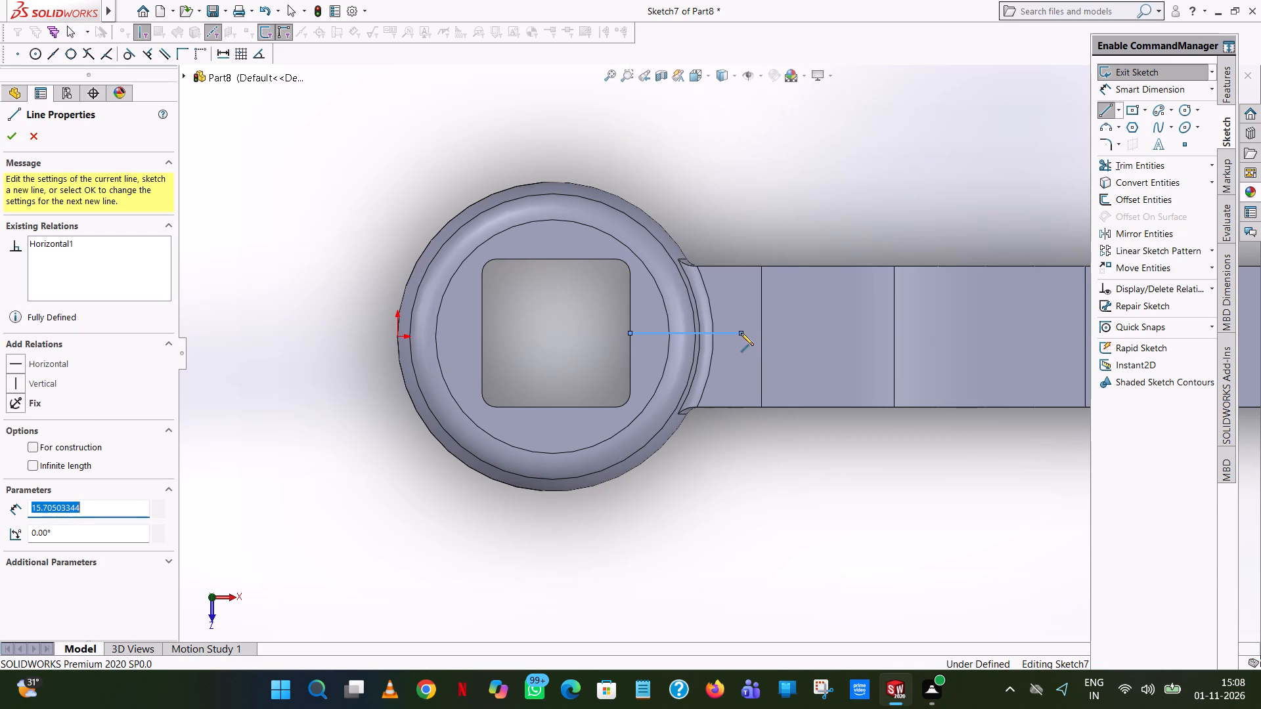
type("12")
key("Return")
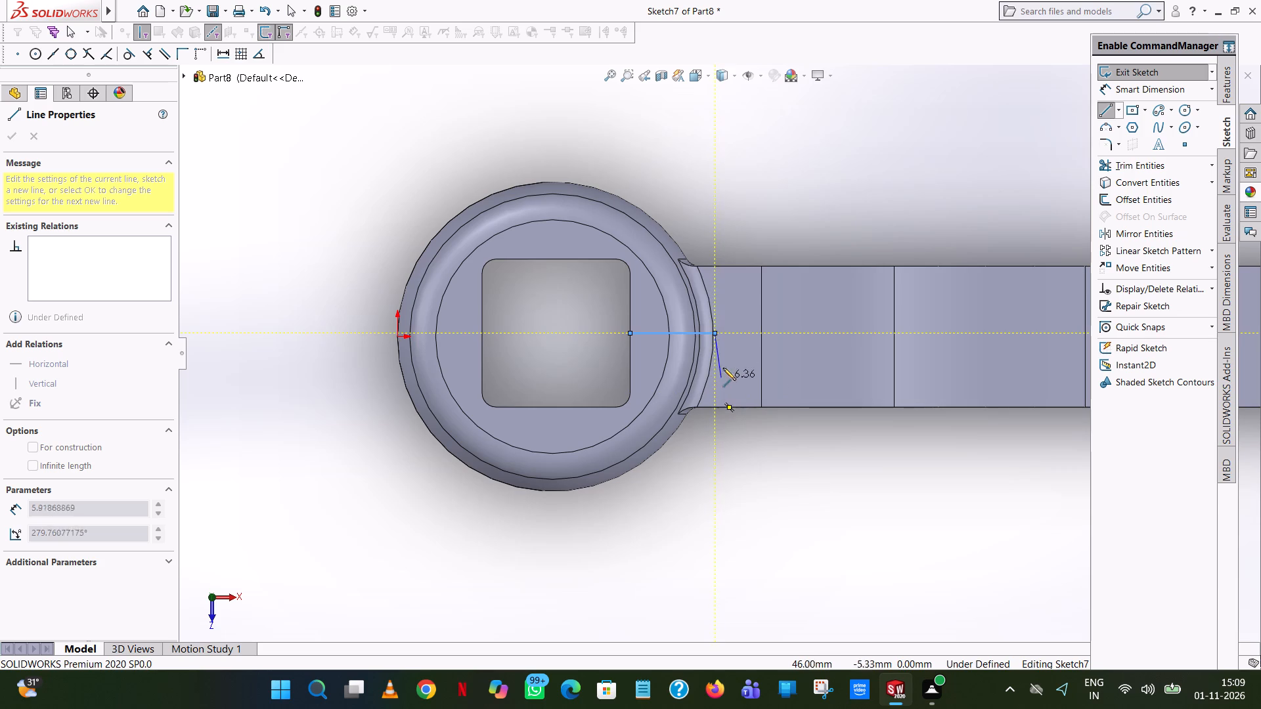
right_click(729, 351)
left_click(751, 361)
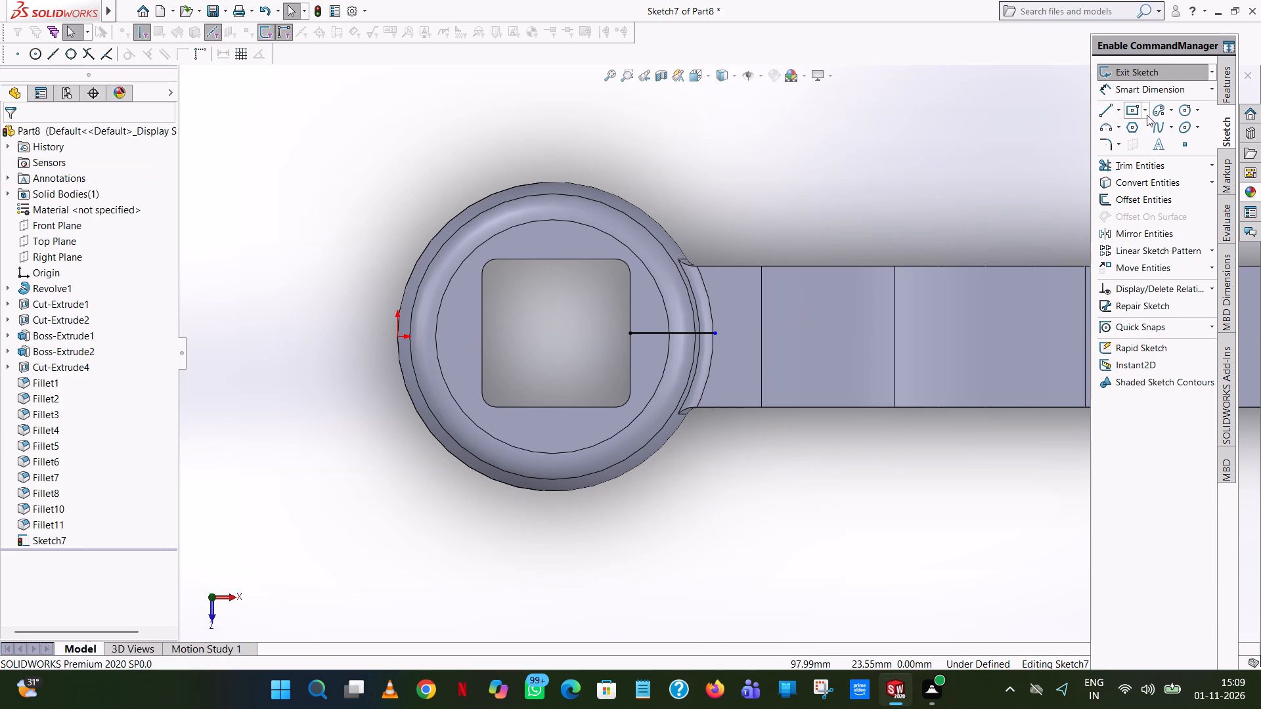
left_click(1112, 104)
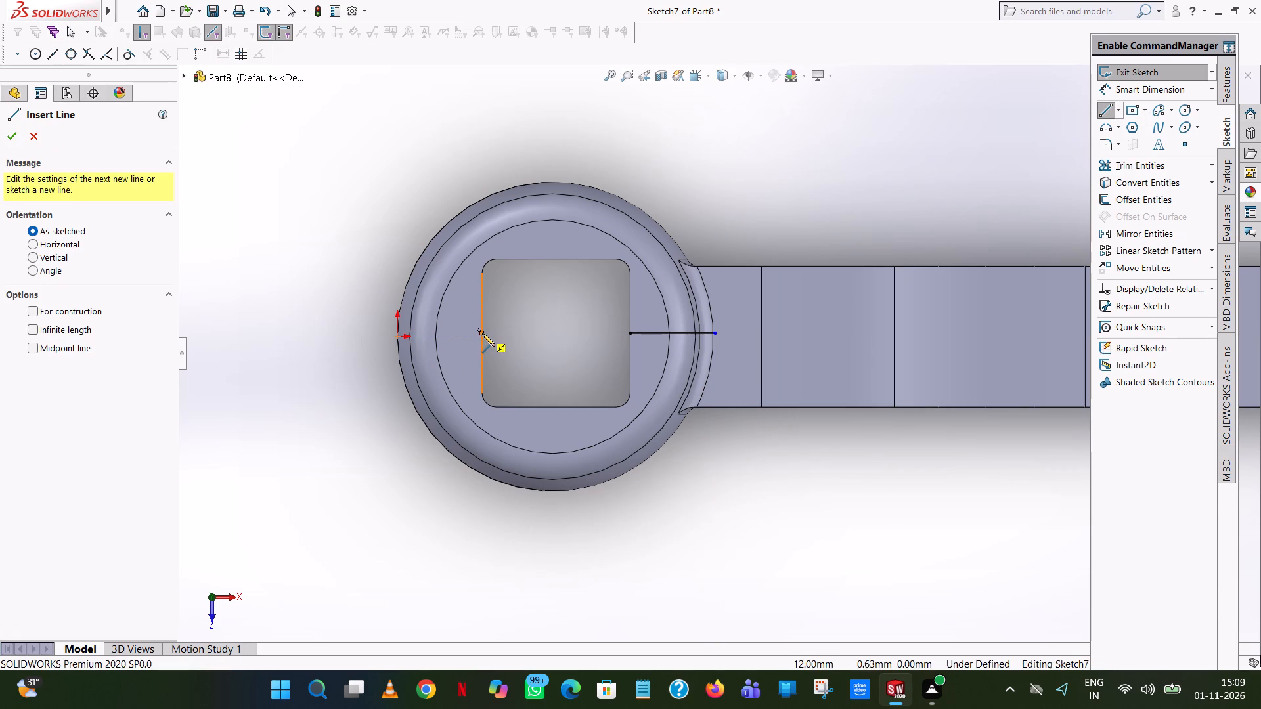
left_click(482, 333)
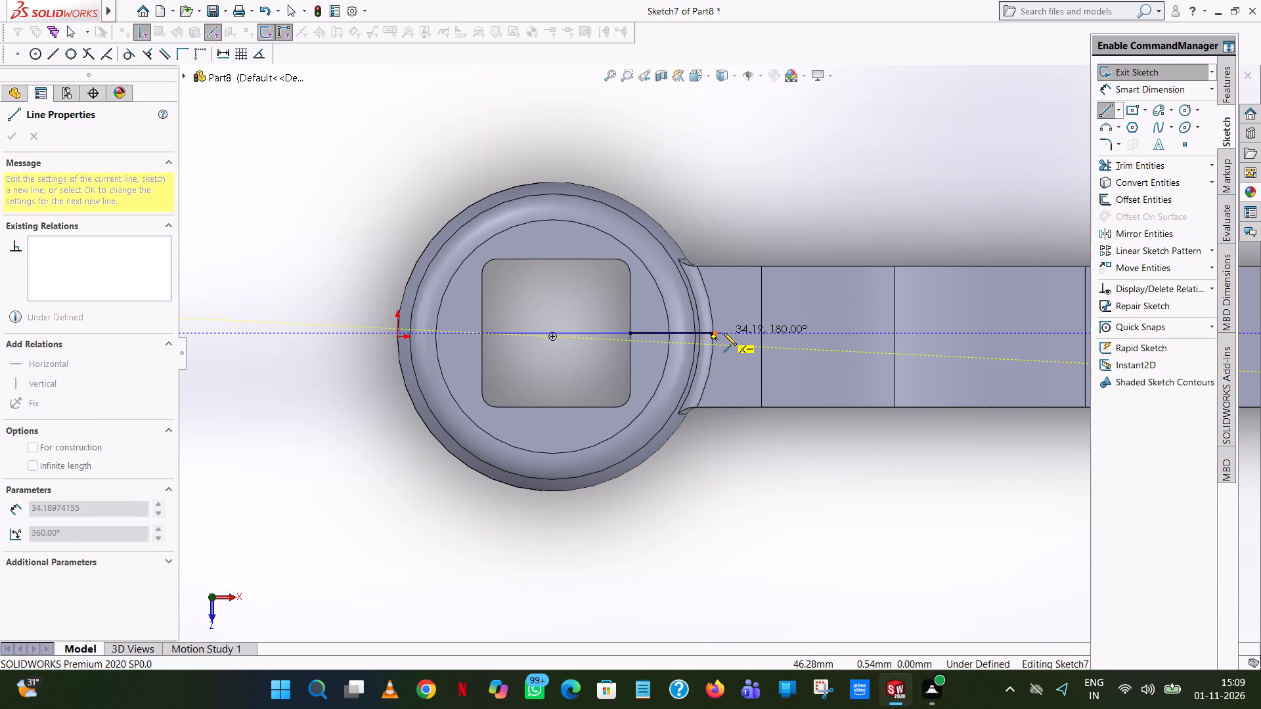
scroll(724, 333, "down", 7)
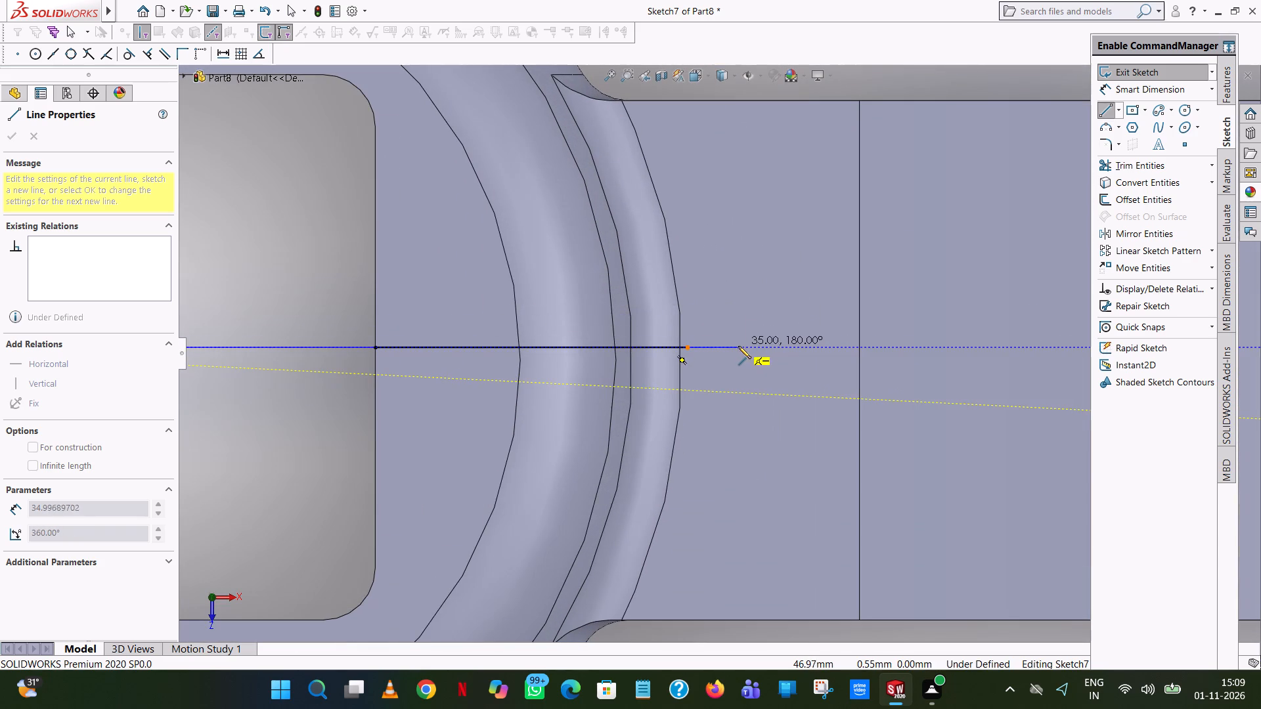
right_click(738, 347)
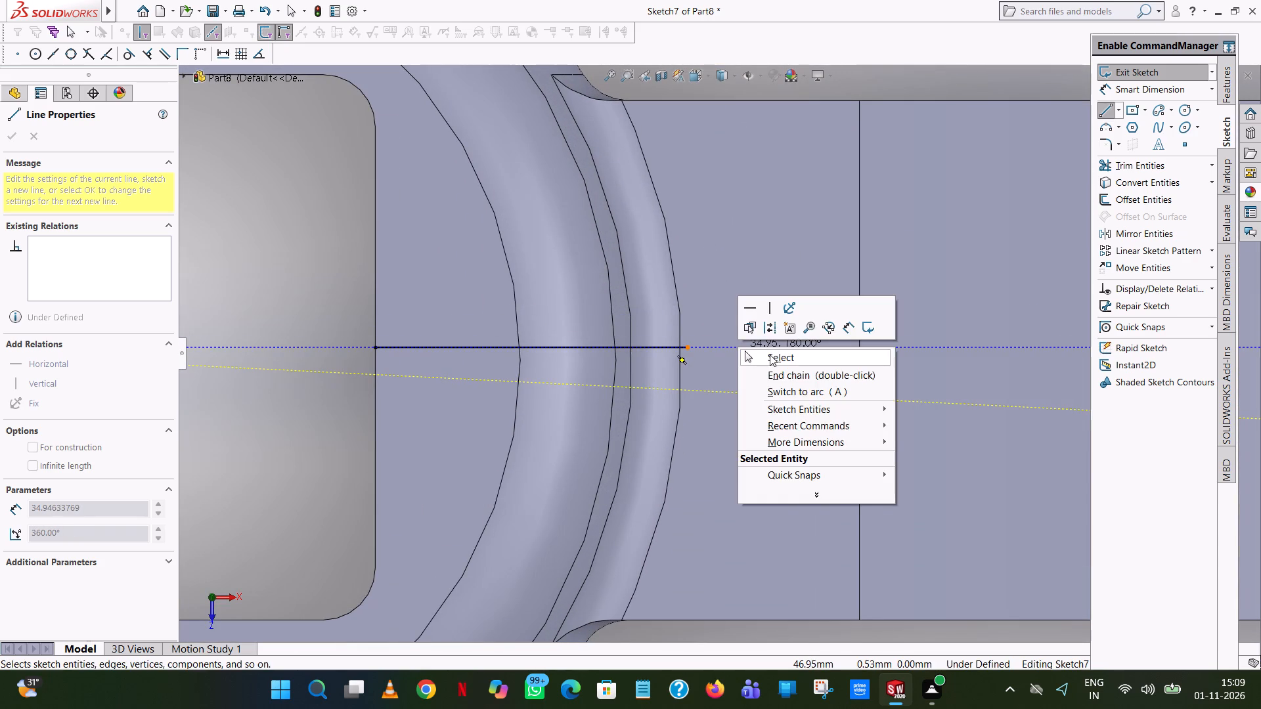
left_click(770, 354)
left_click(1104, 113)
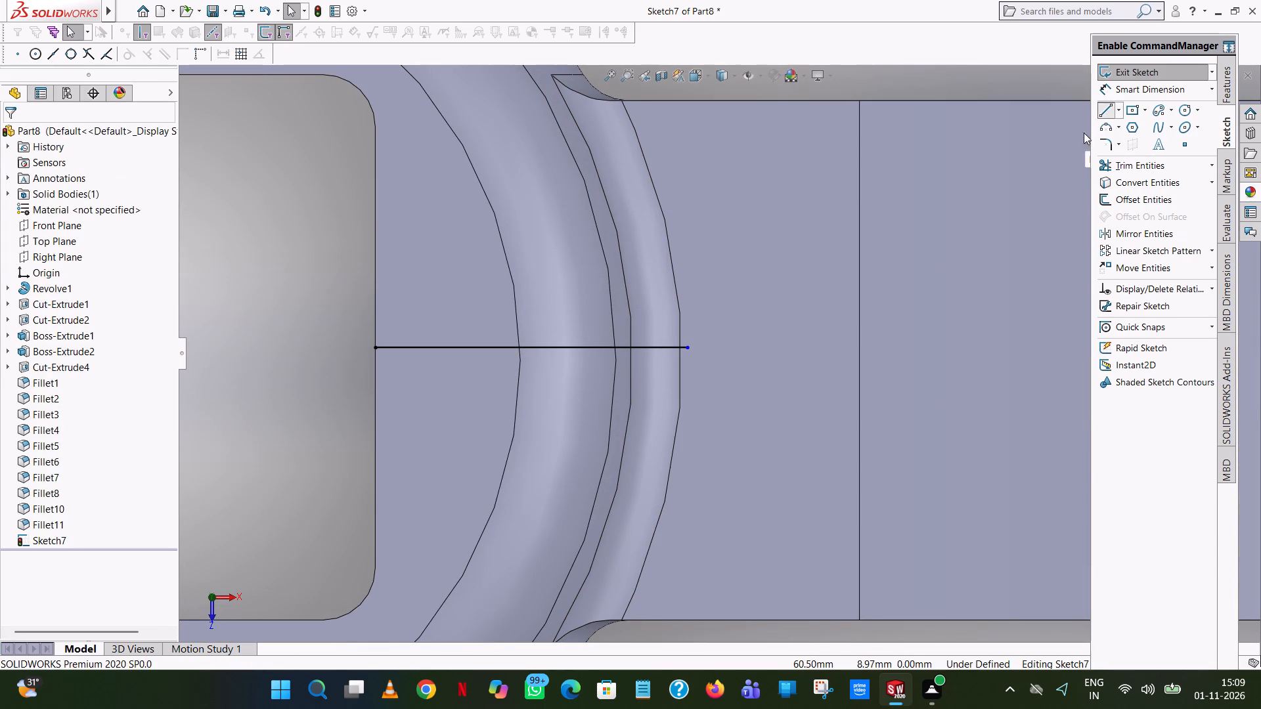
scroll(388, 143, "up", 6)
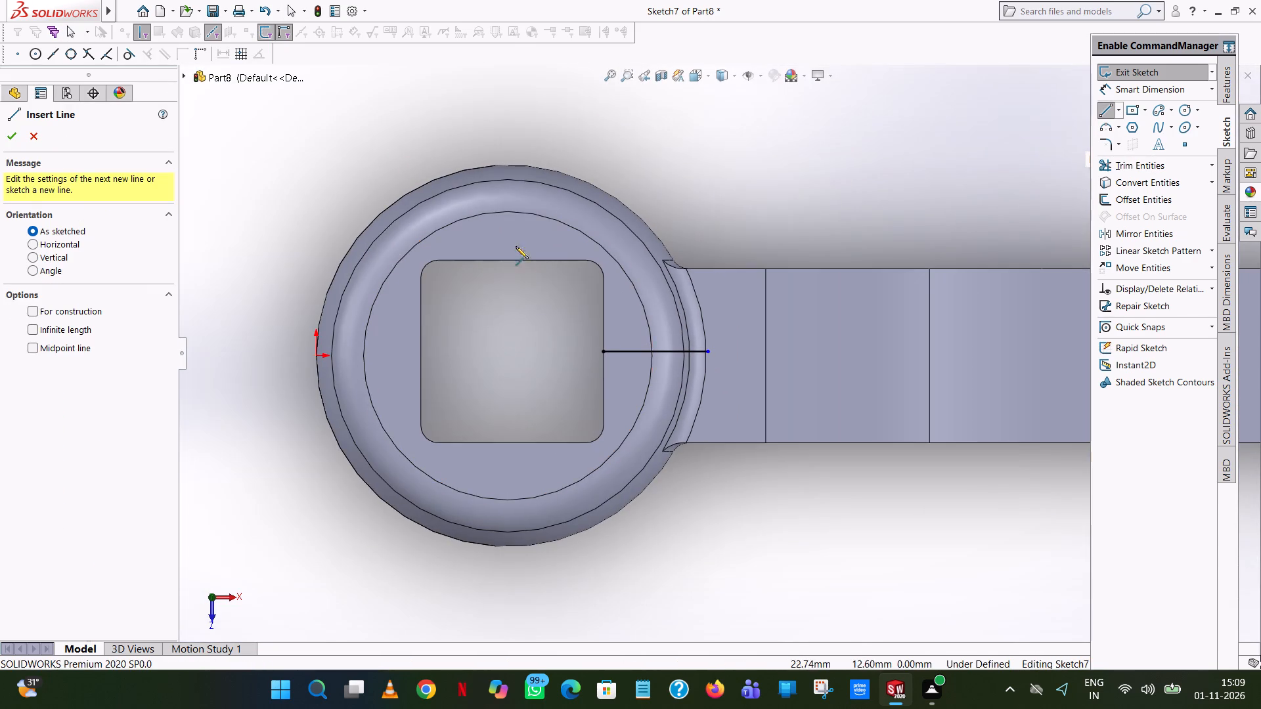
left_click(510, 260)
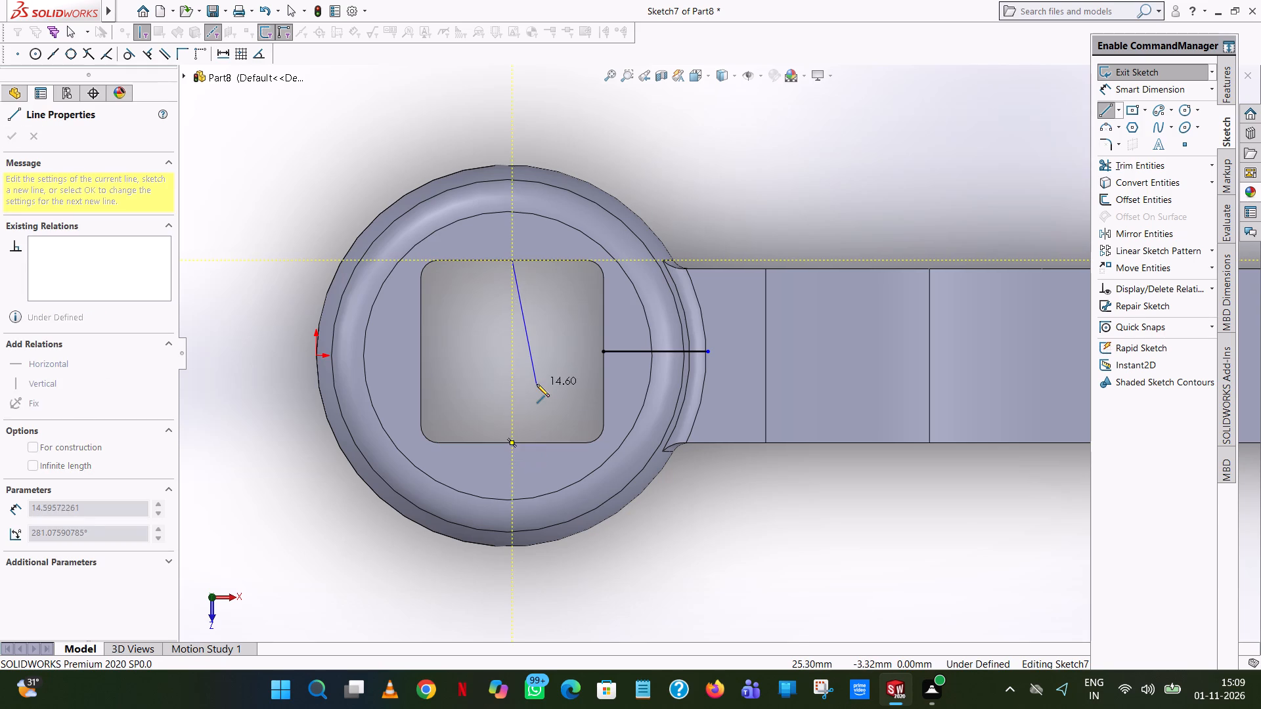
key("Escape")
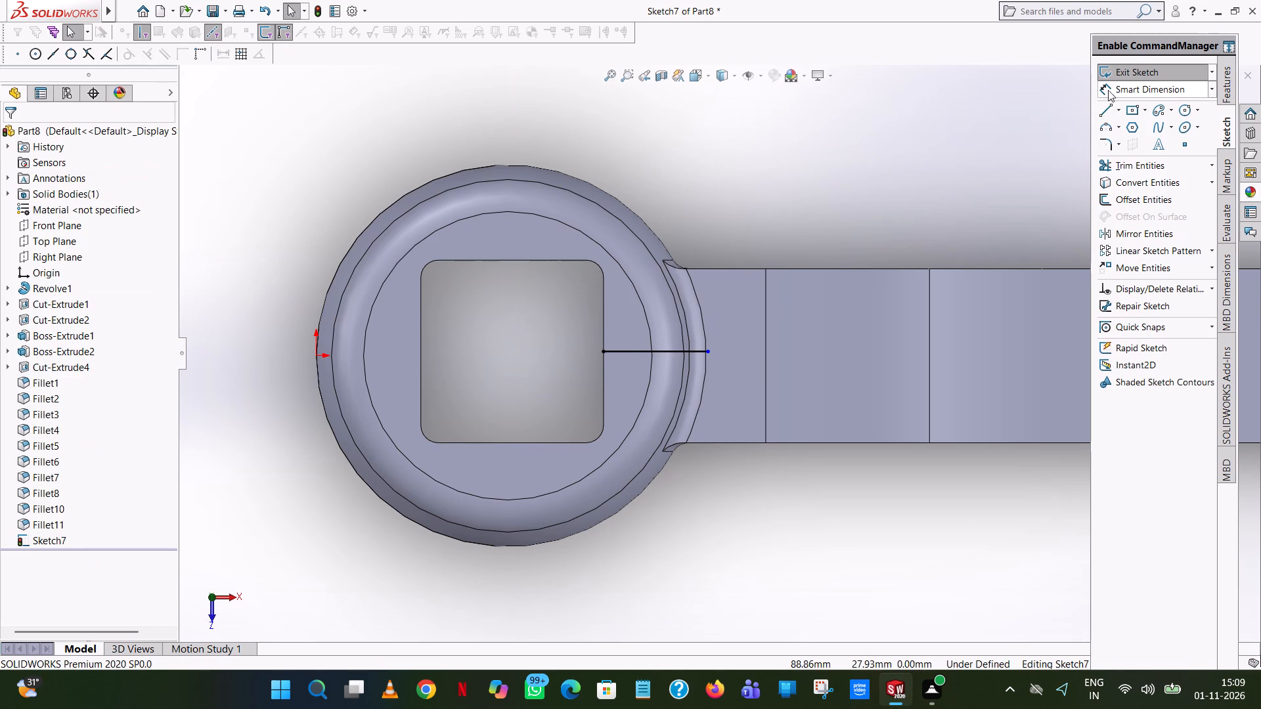
Sketch a 9.50 mm vertical line from the horizontal line's outer end toward the arm's lower edge in the top view.
left_click(1104, 118)
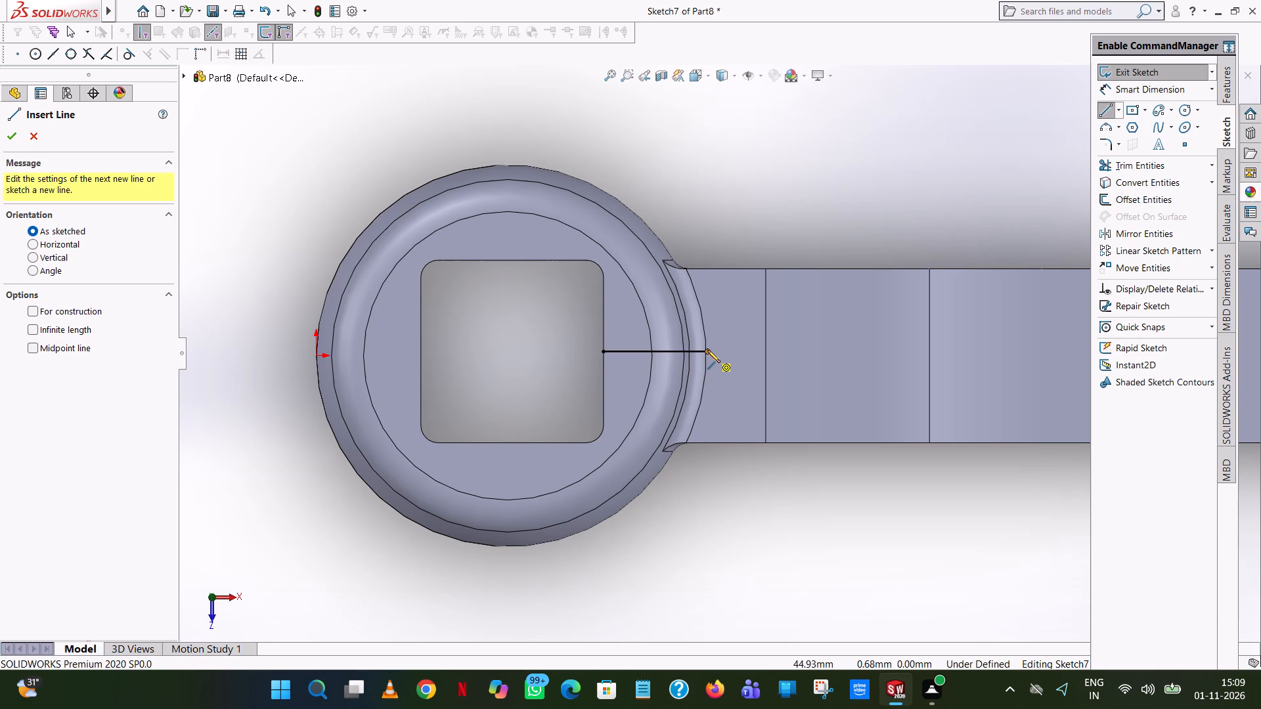
left_click(707, 350)
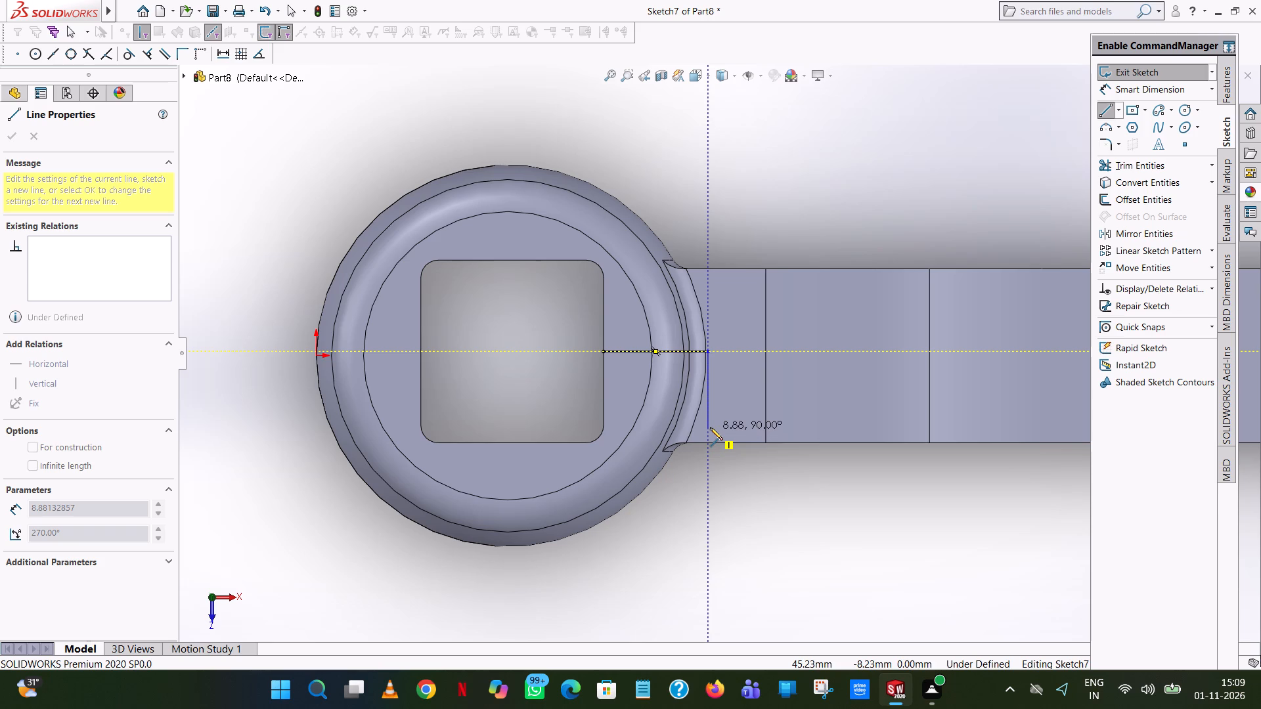
left_click(710, 427)
type("9.")
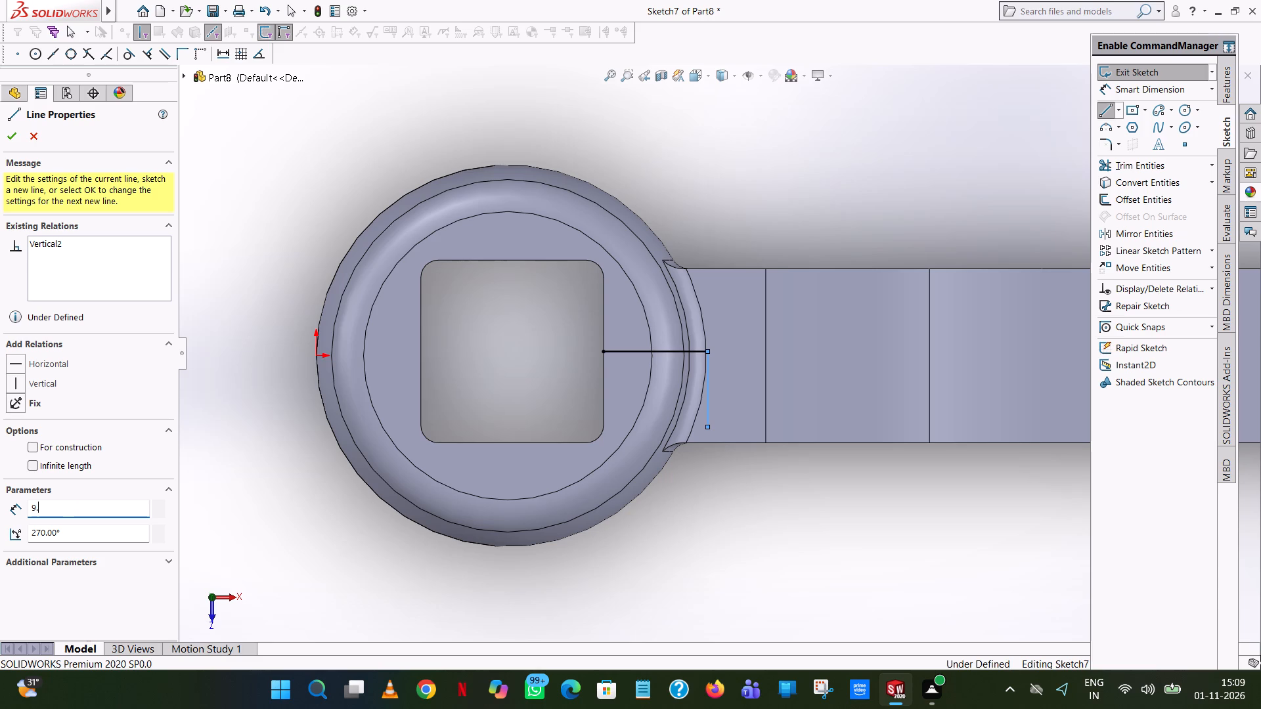
type("50")
key("Return")
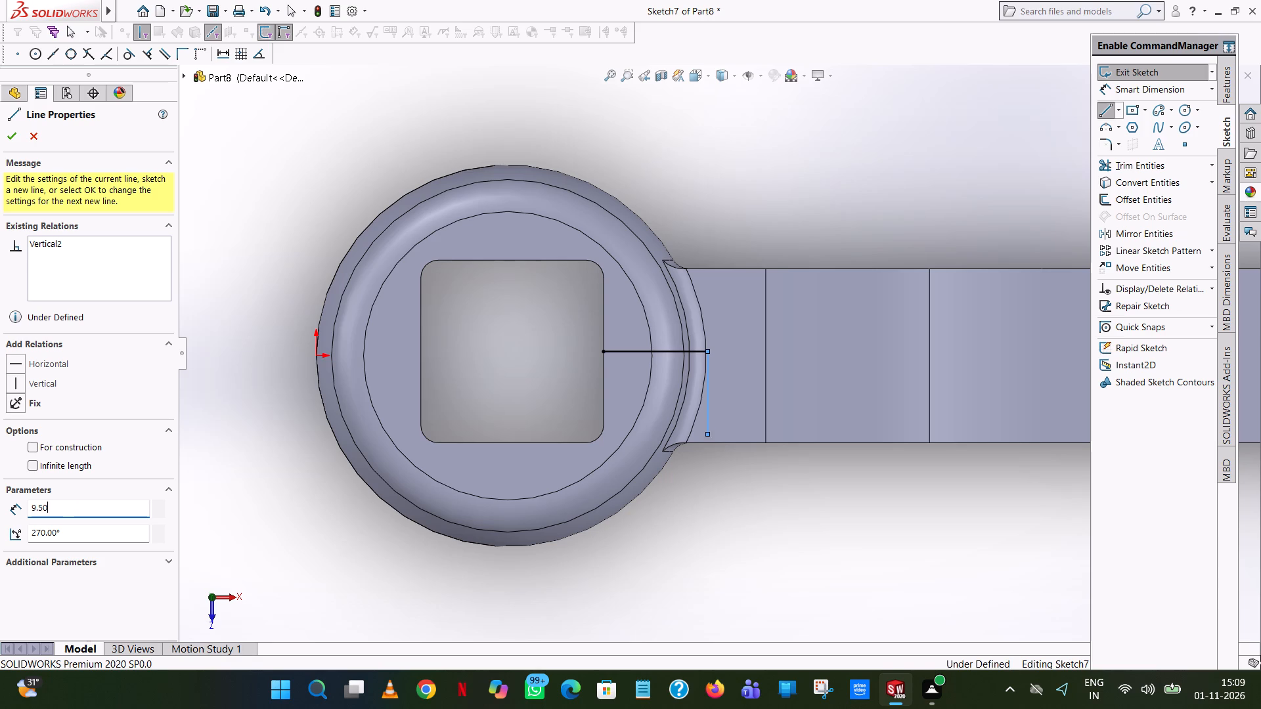
right_click(710, 427)
left_click(745, 434)
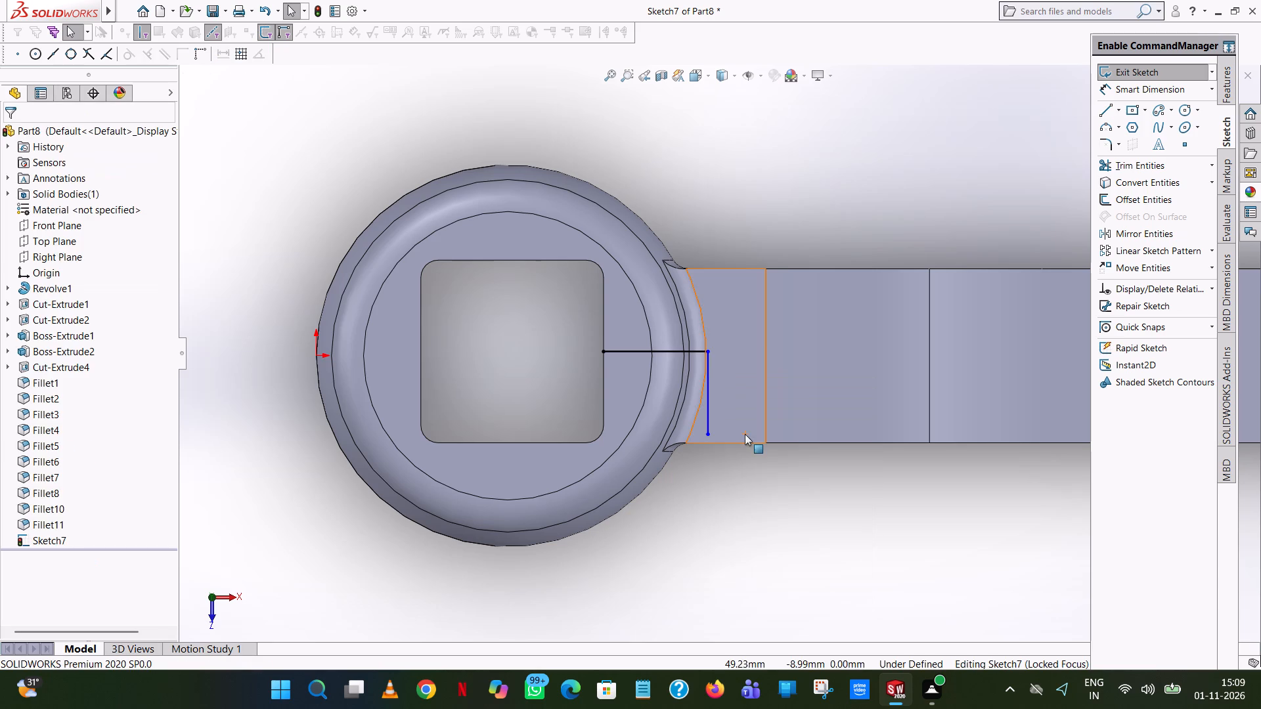
Sketch a circle of radius 2 mm centred on the vertical line's lower end.
left_click(1187, 111)
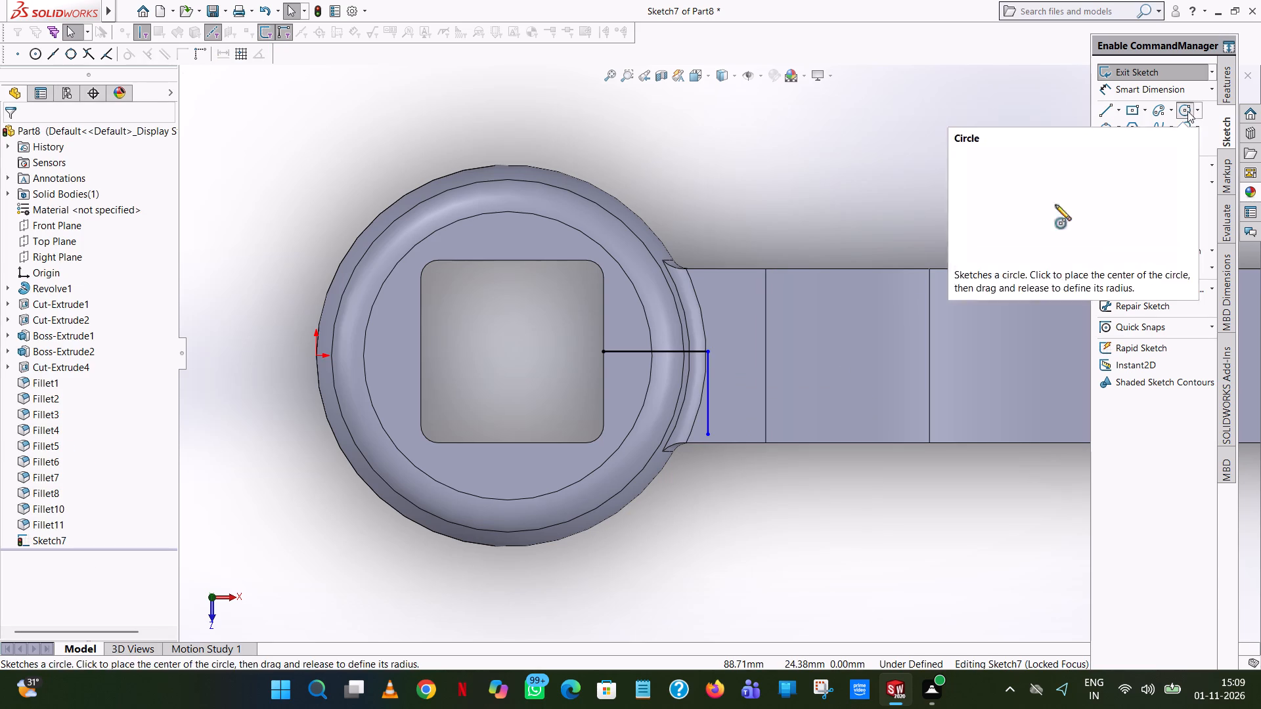
left_click(708, 433)
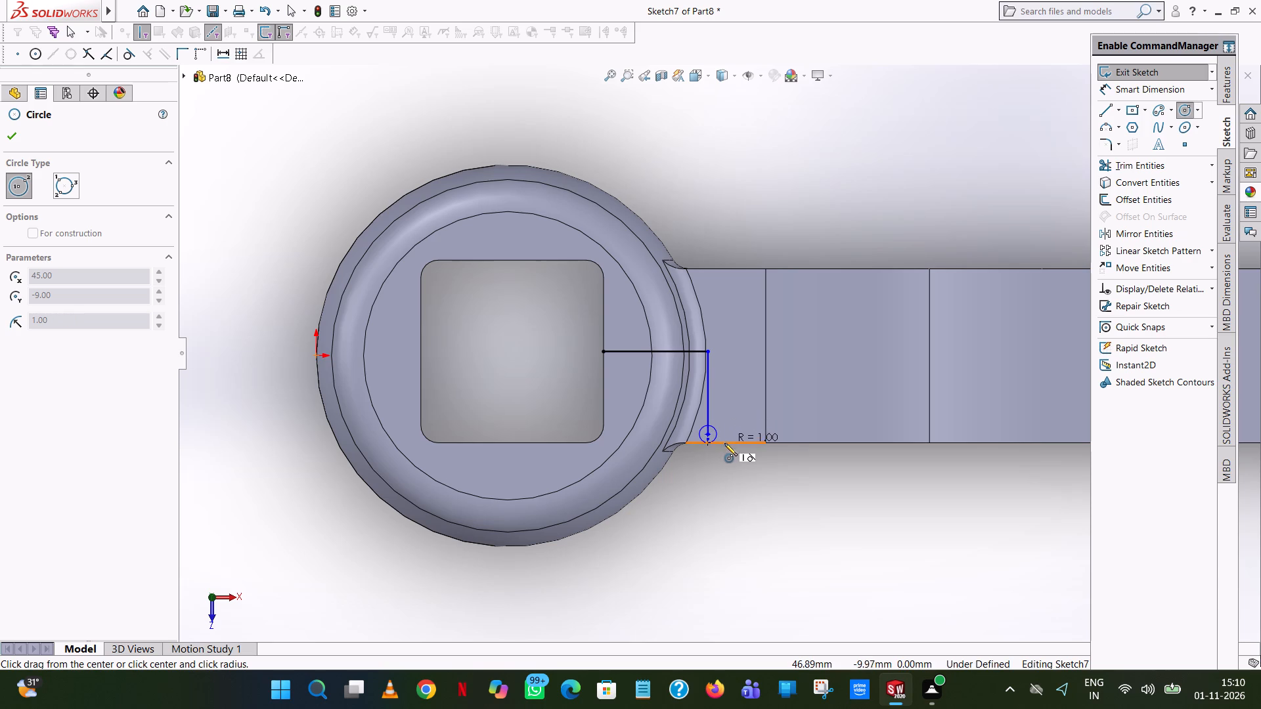
left_click(727, 453)
key("2")
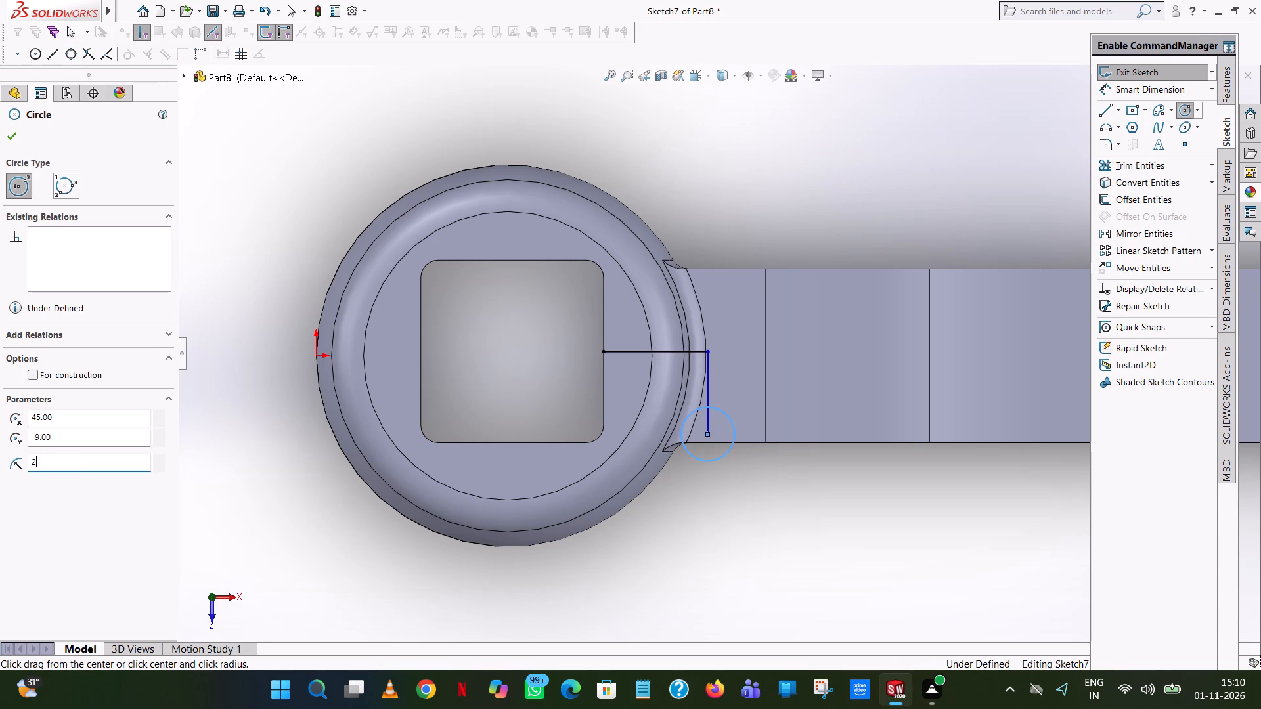
key("Return")
right_click(727, 453)
left_click(769, 458)
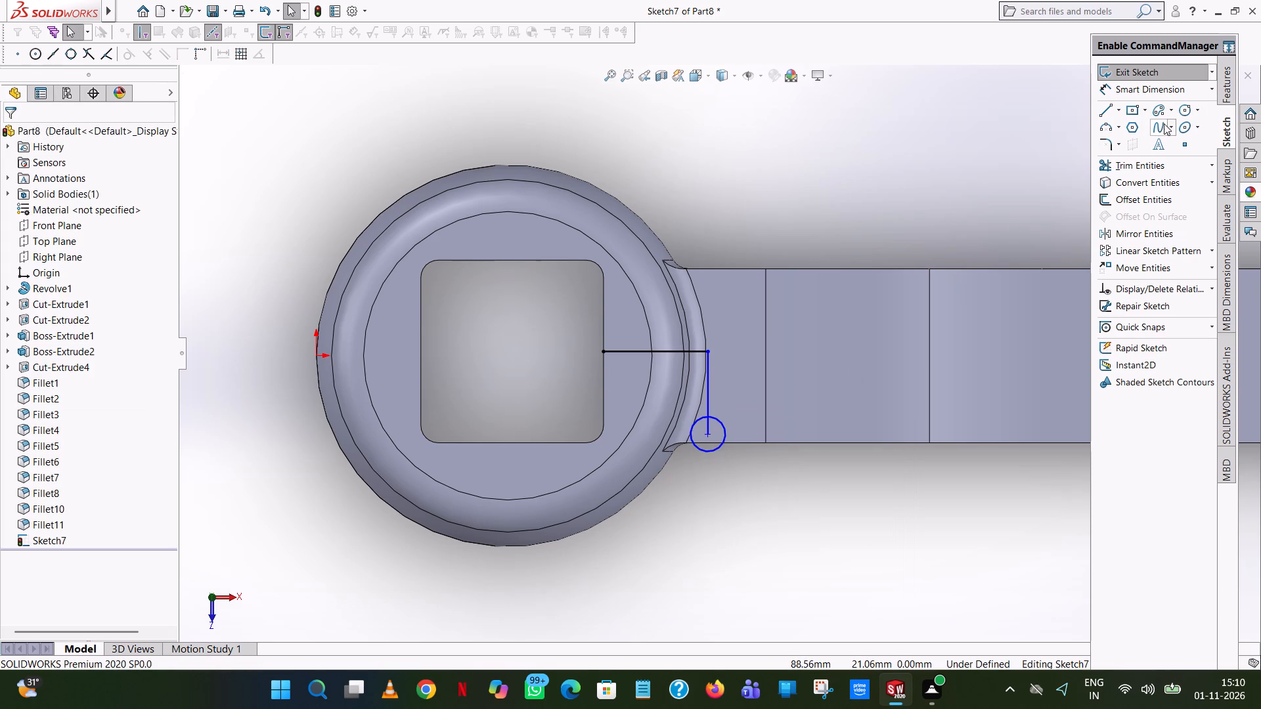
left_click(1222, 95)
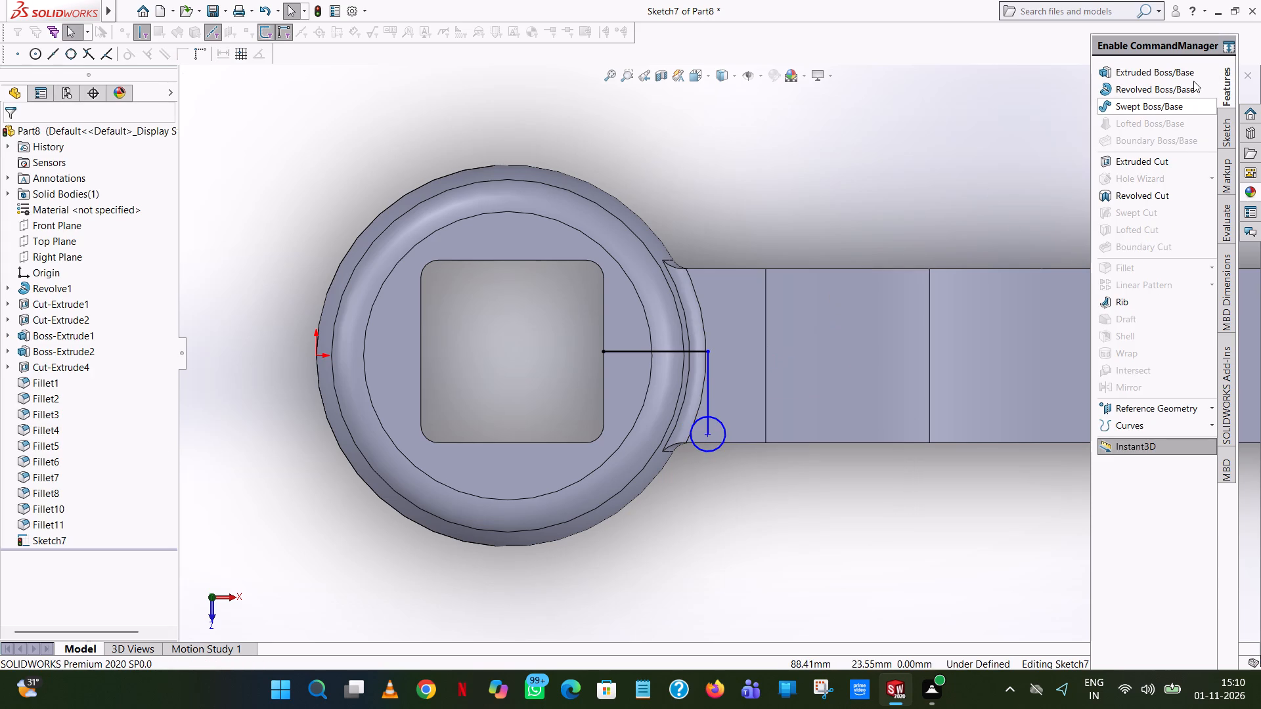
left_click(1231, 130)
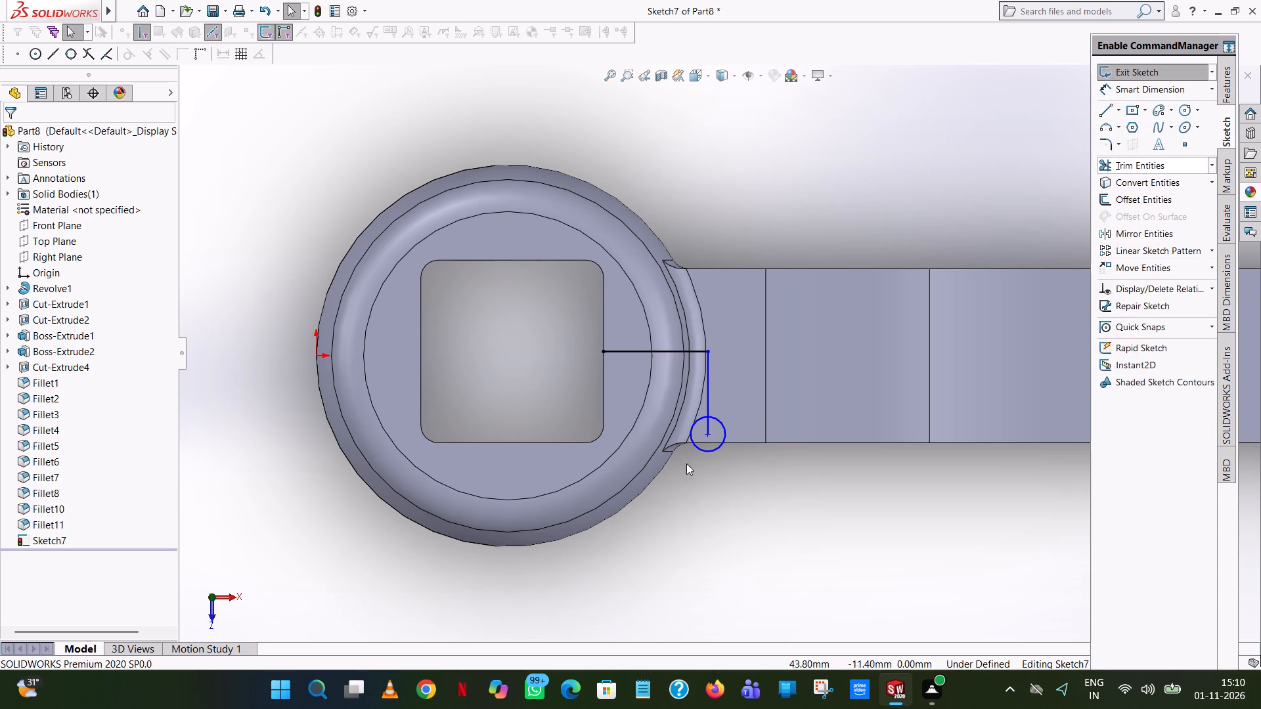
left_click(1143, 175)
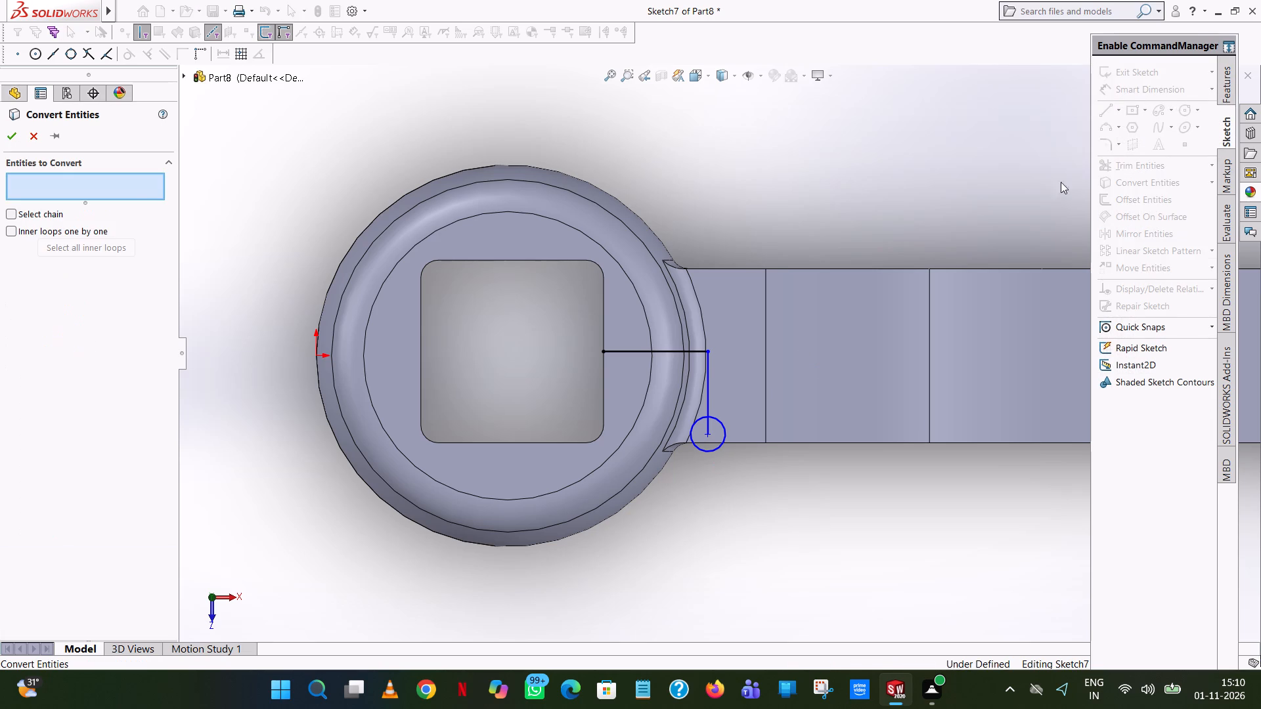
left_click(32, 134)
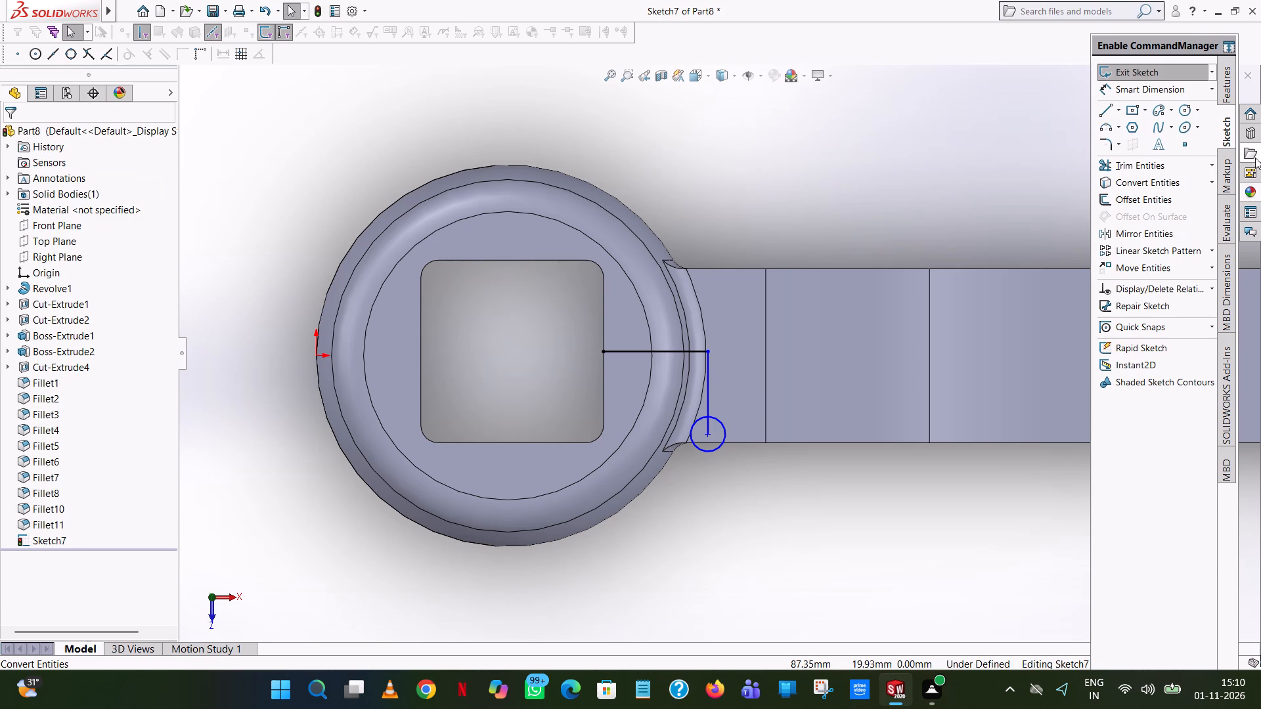
Trim away the horizontal and vertical helper lines from the pin sketch, keeping only the circle.
left_click(1118, 165)
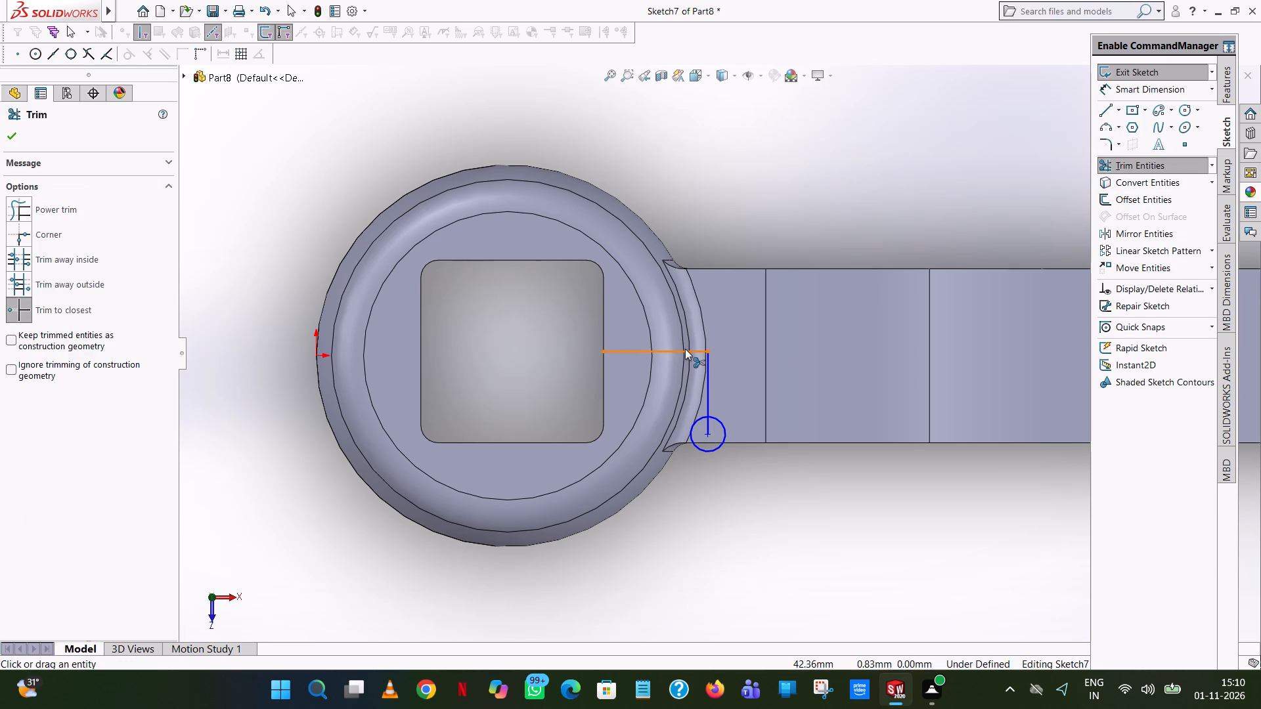
left_click(685, 349)
left_click(706, 360)
left_click(711, 430)
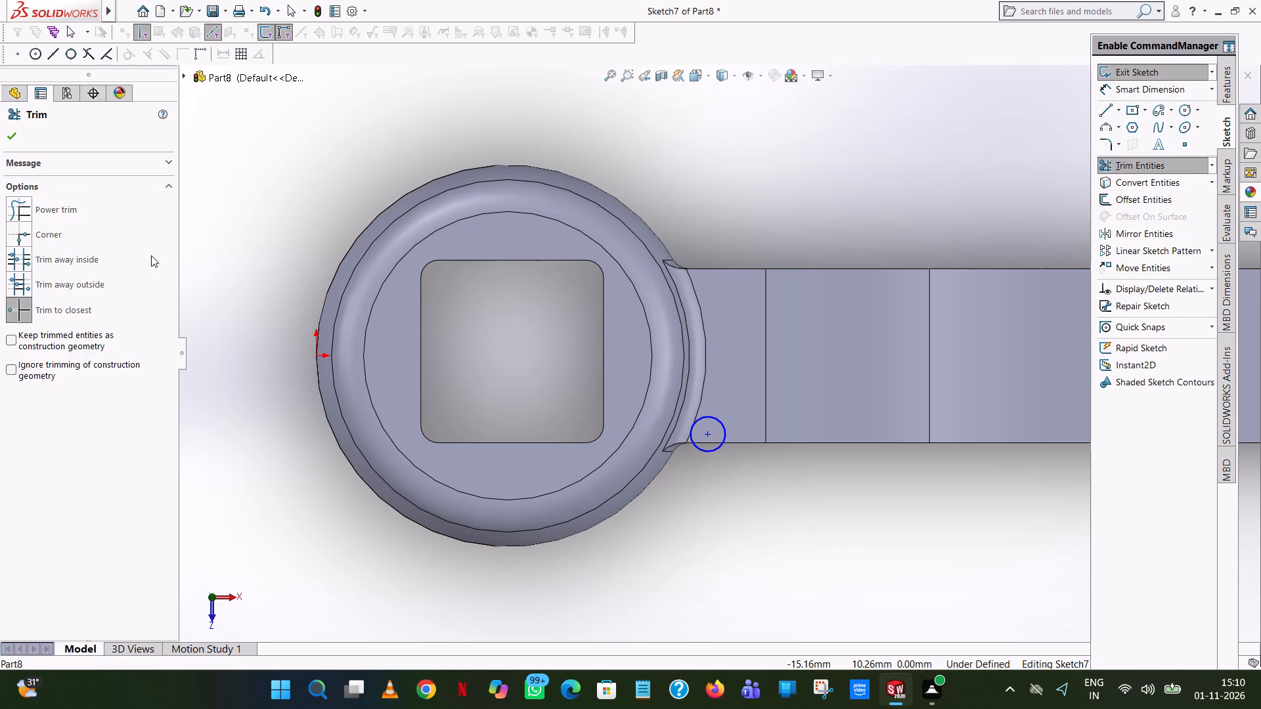
left_click(5, 127)
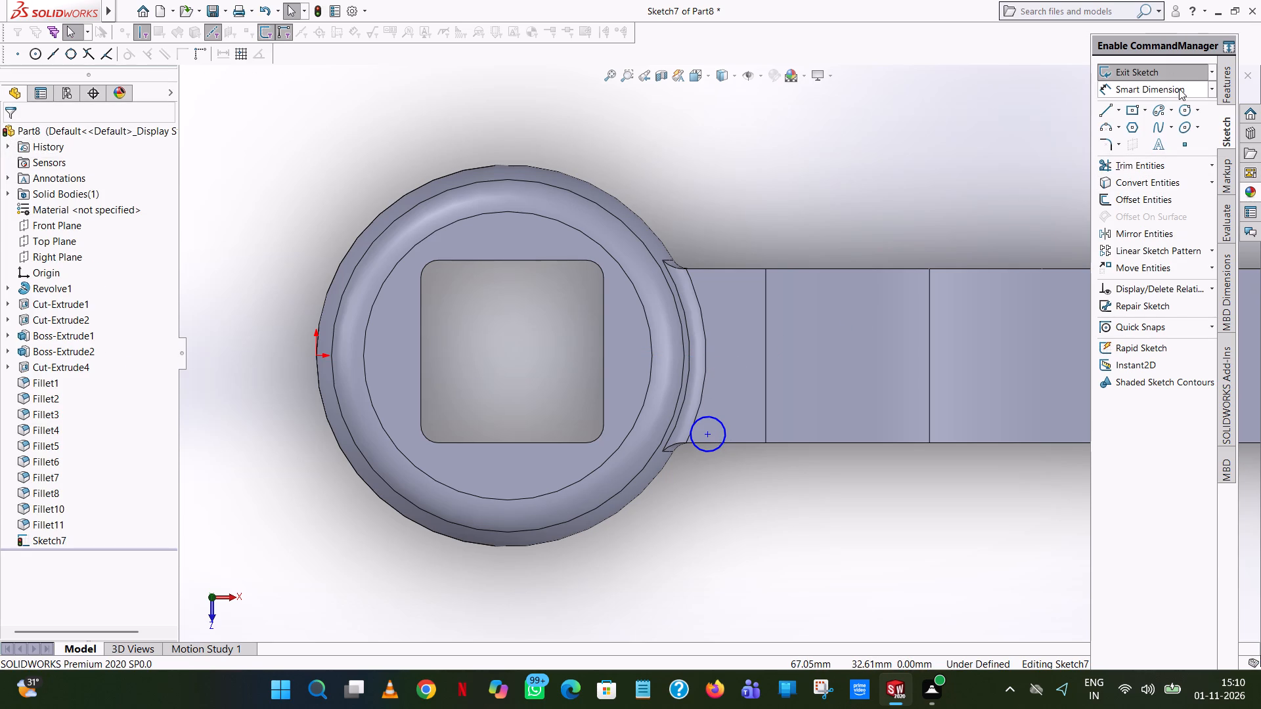
Dimension the circle centre's vertical and horizontal distances from the sketch origin.
left_click(1179, 89)
left_click(317, 356)
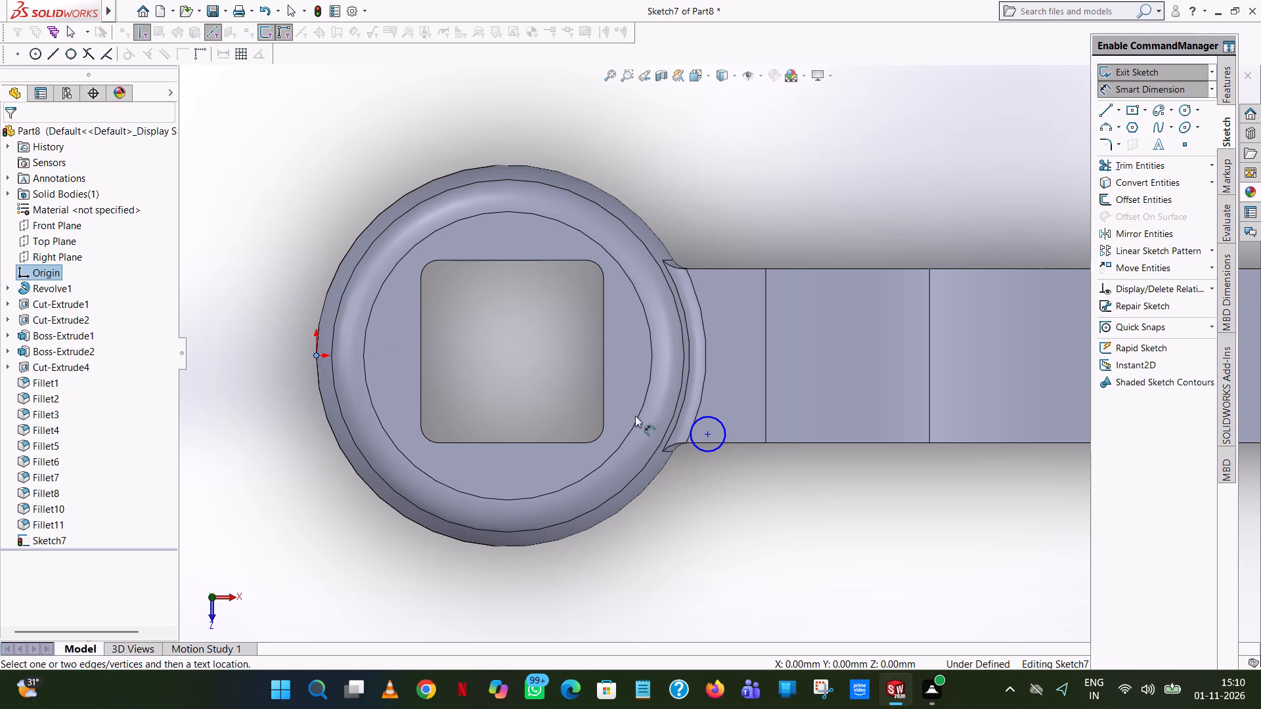
left_click(707, 435)
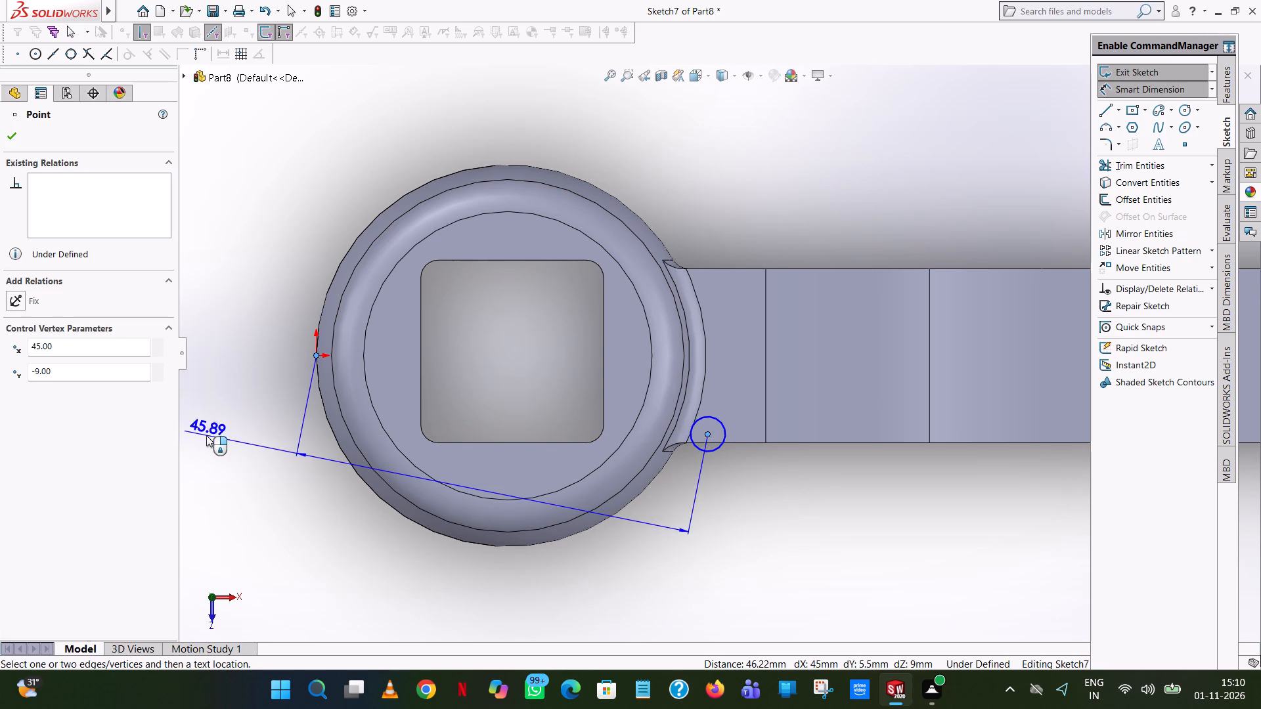
left_click(246, 398)
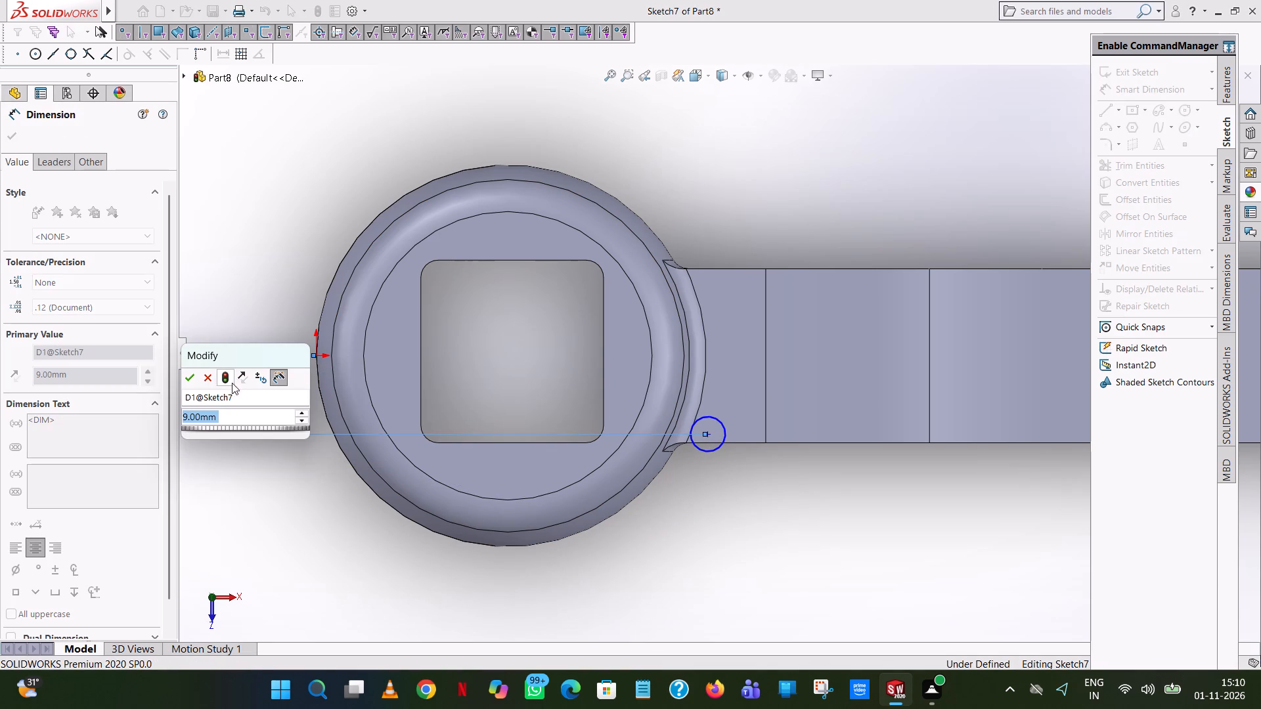
left_click(196, 370)
left_click(290, 266)
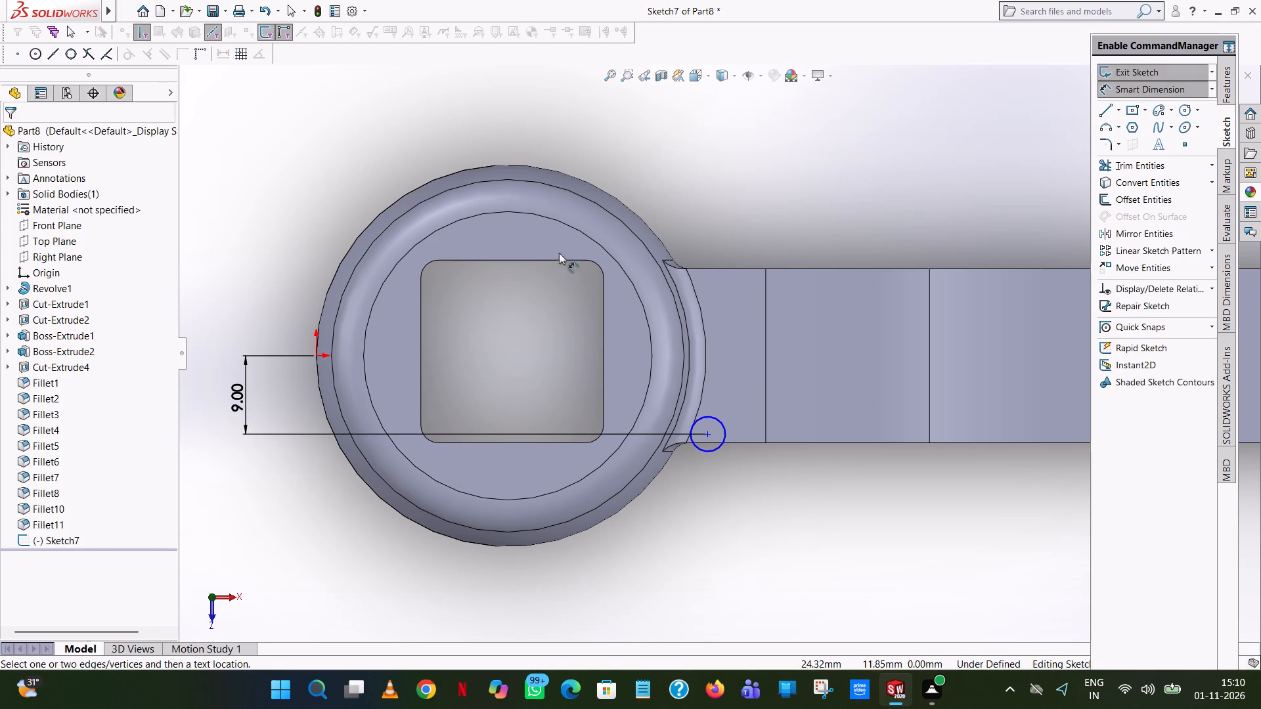
left_click(706, 433)
left_click(317, 355)
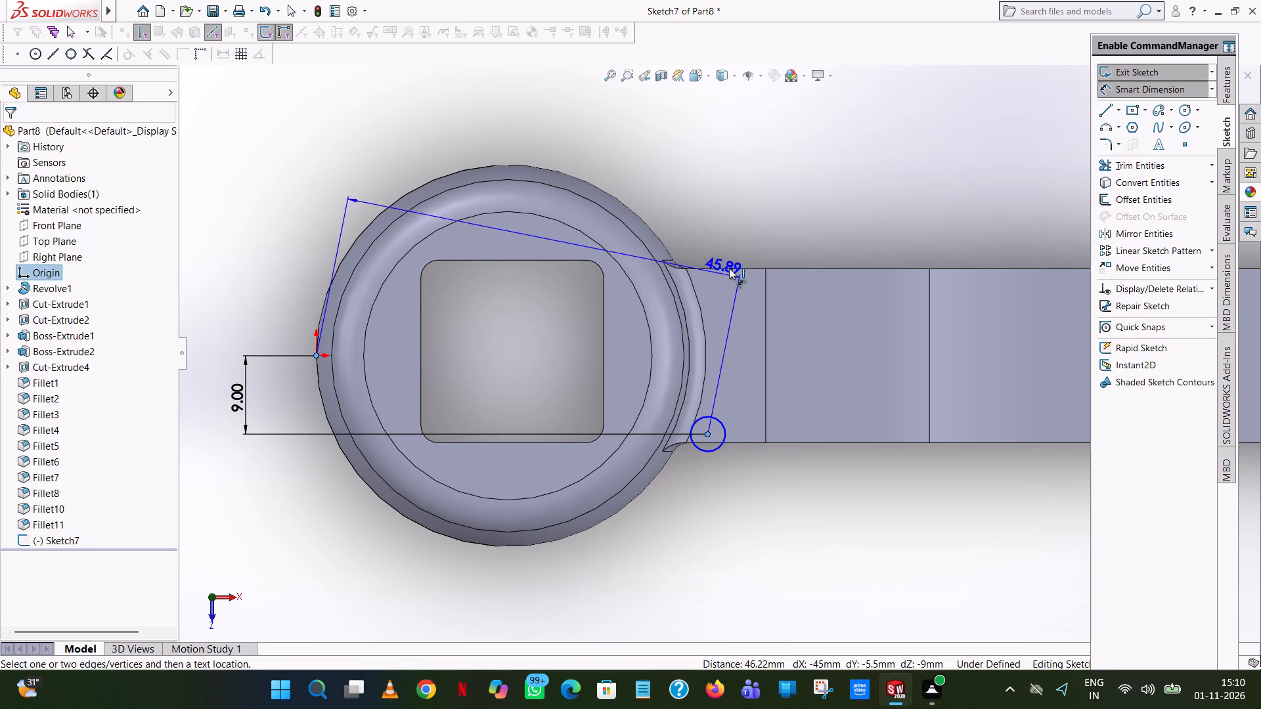
left_click(537, 202)
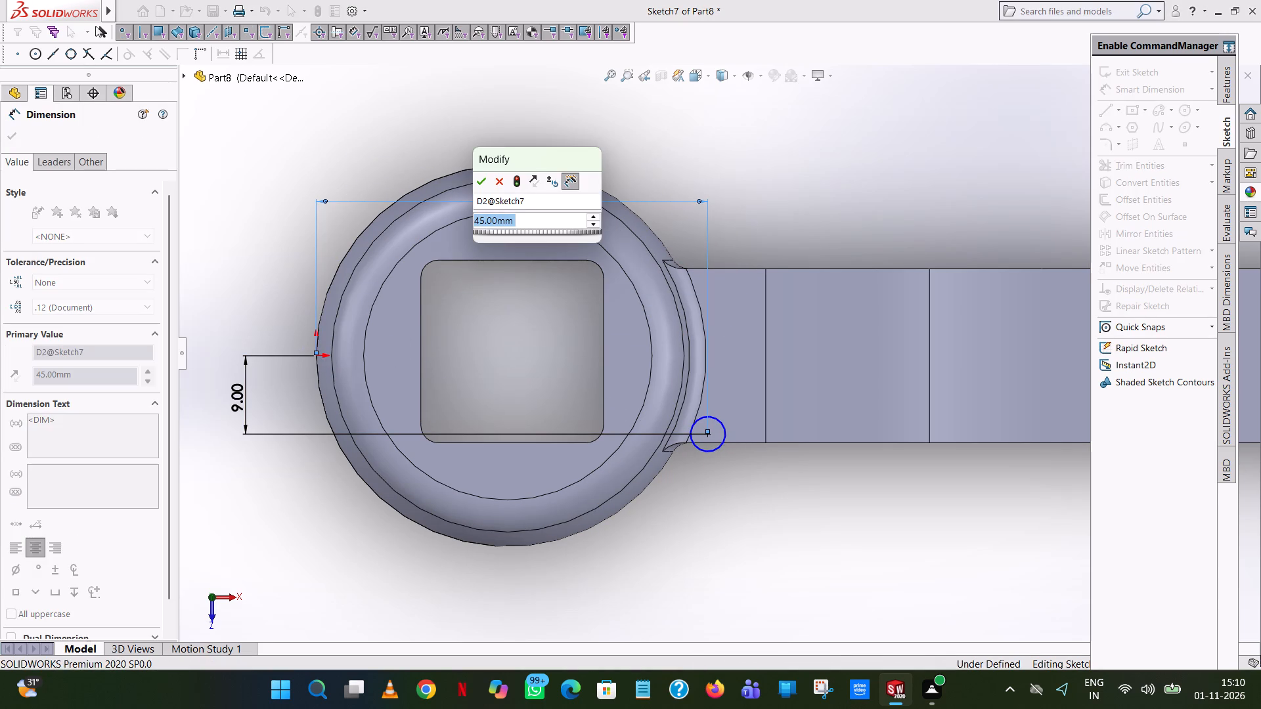
left_click(483, 183)
left_click(680, 144)
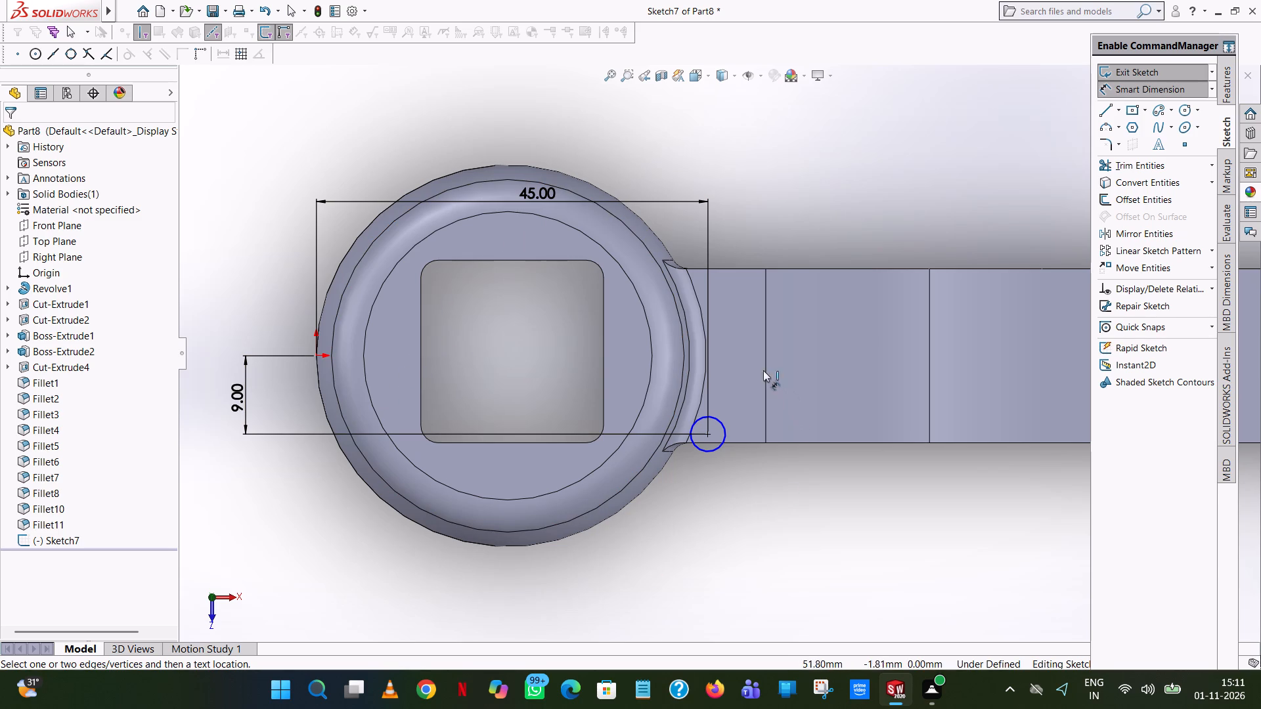
Set the circle centre's vertical distance from the origin to 9.5 mm.
double_click(234, 394)
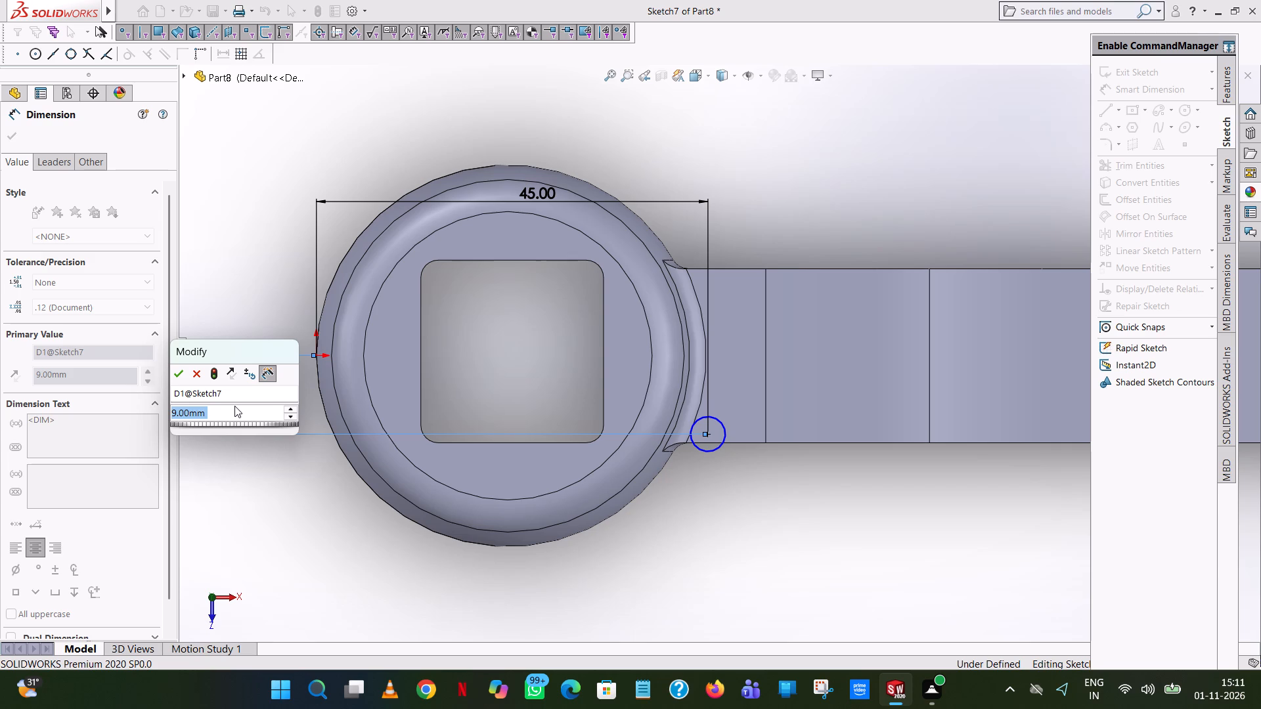
type("9.5")
key("Return")
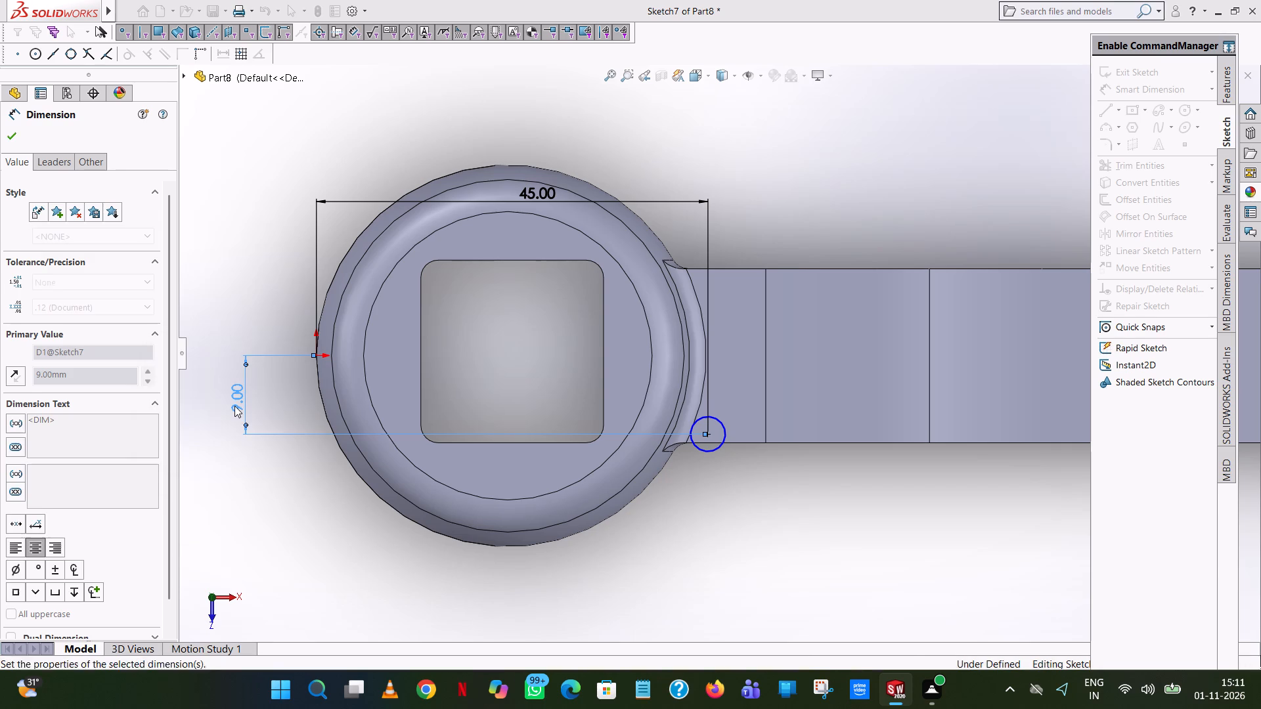
left_click(892, 170)
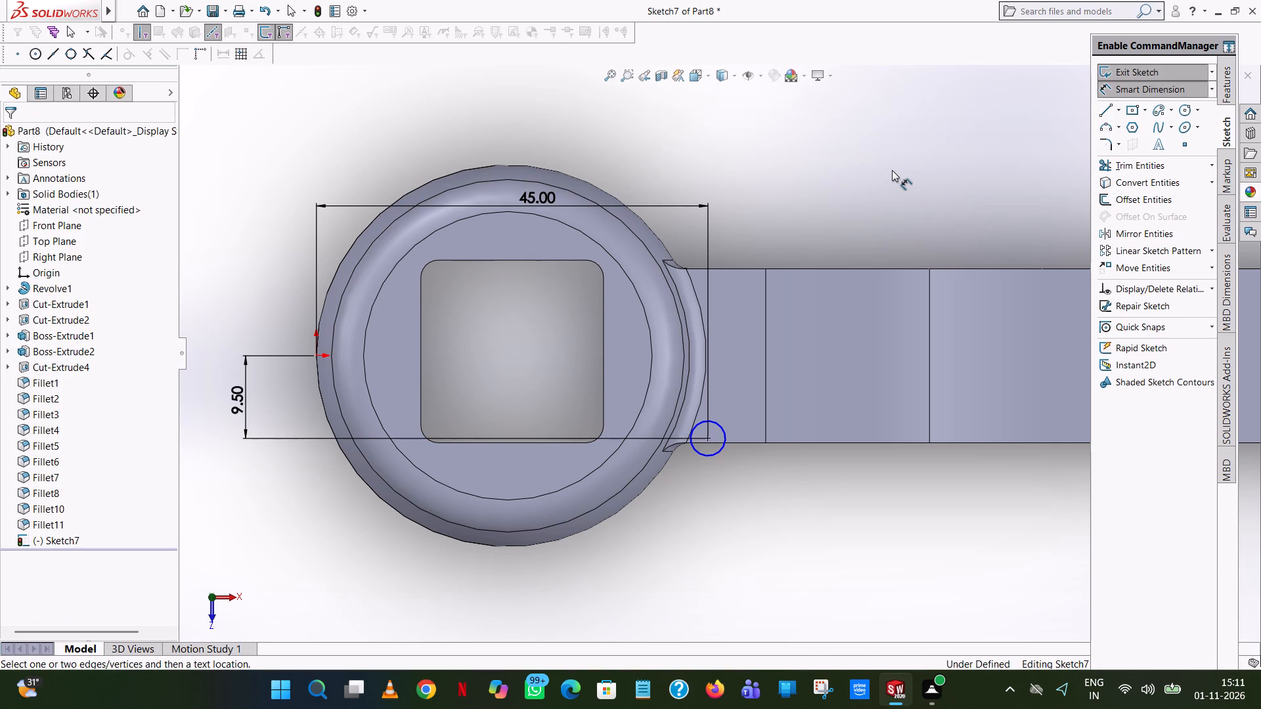
Dimension the diameter of the pin circle.
left_click(722, 450)
left_click(782, 491)
left_click(730, 468)
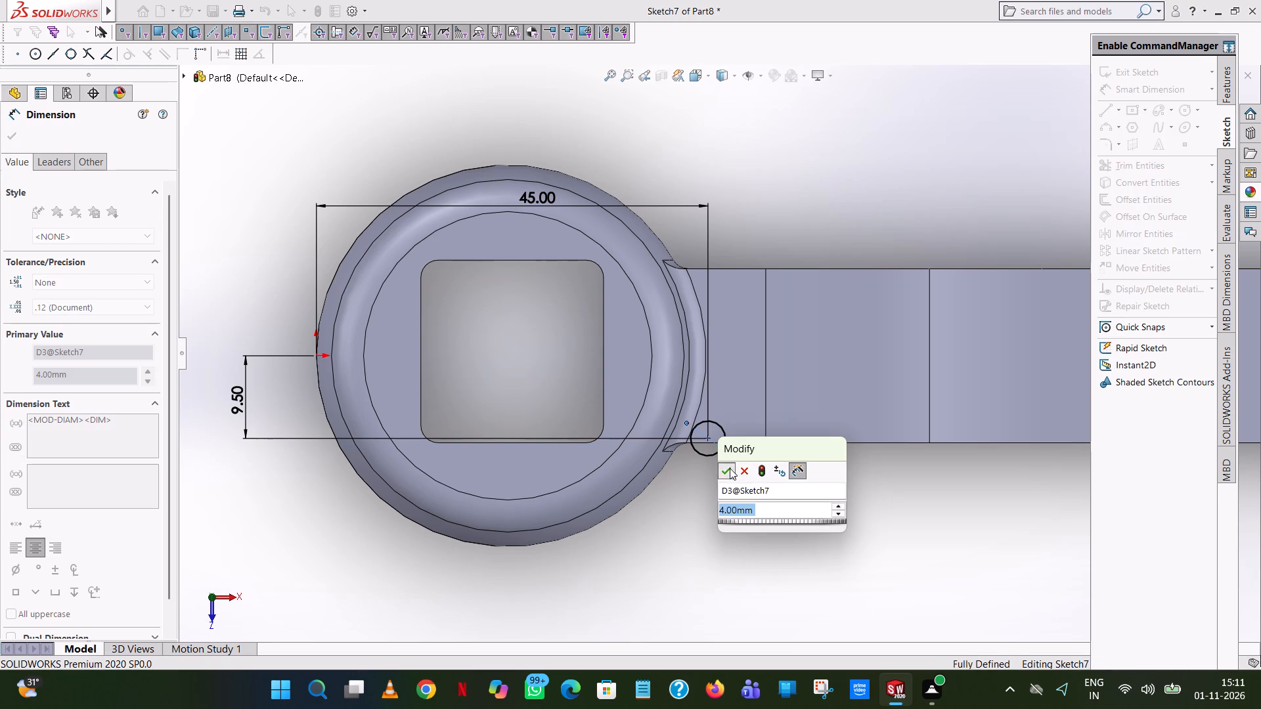
left_click(904, 504)
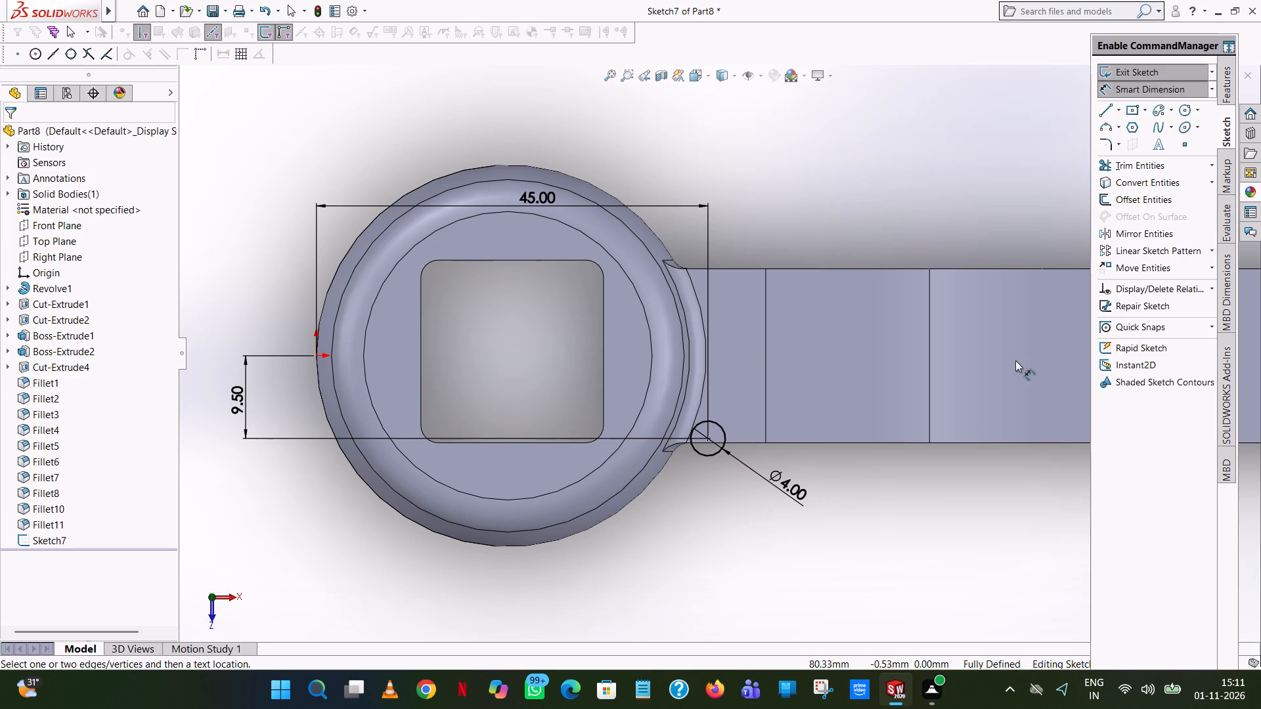
Extrude the pin circle 21 mm blind in the reversed, downward direction, merged with the handle body.
left_click(1225, 86)
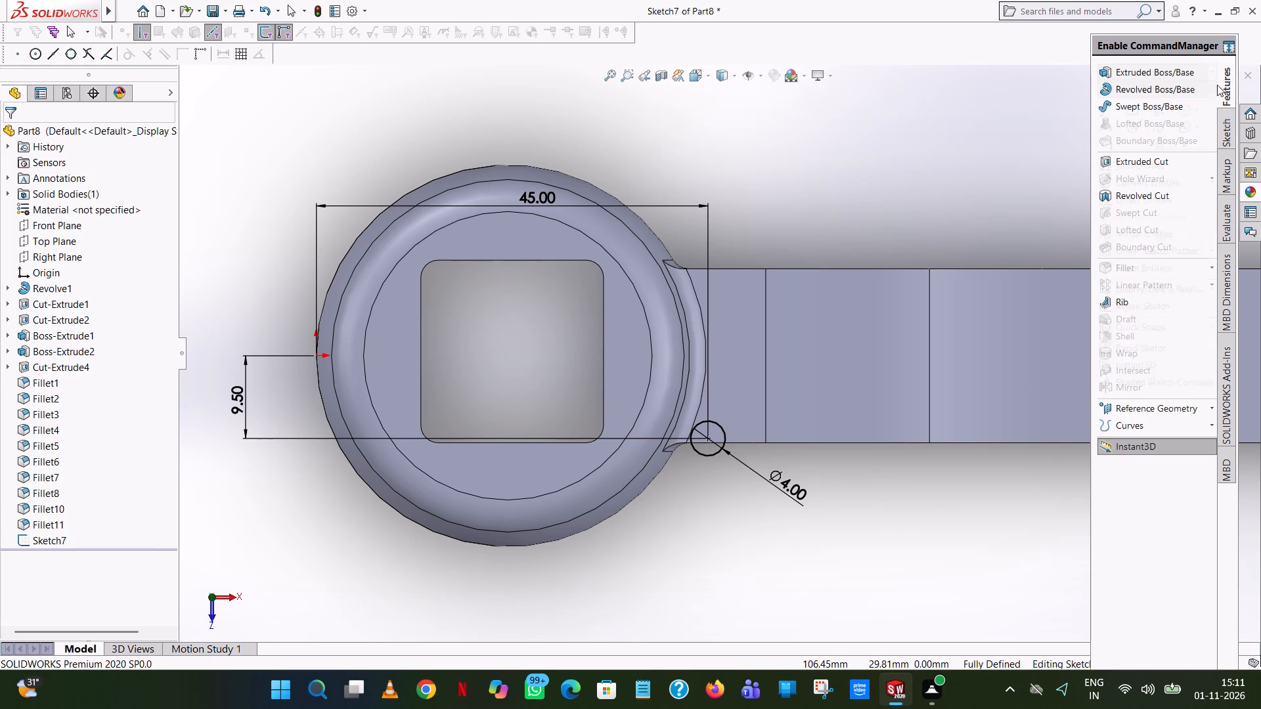
left_click(1144, 74)
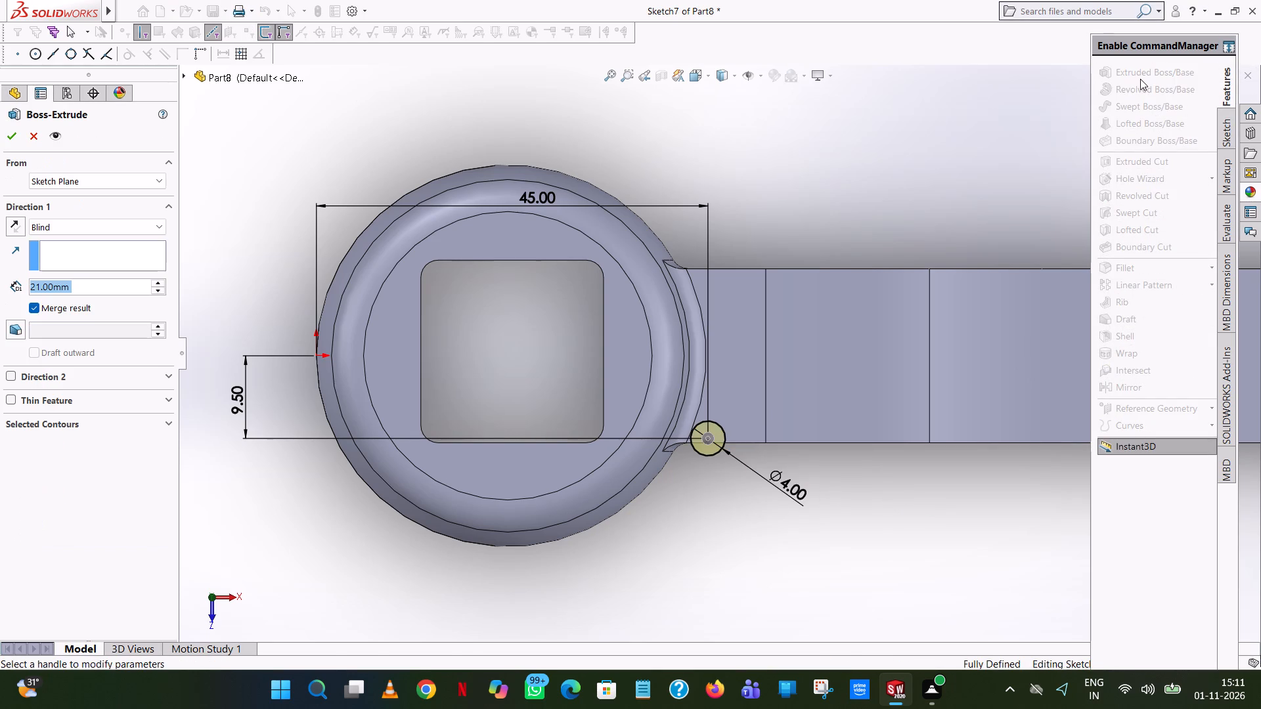
middle_click_drag(781, 552, 805, 377)
scroll(784, 509, "up", 1)
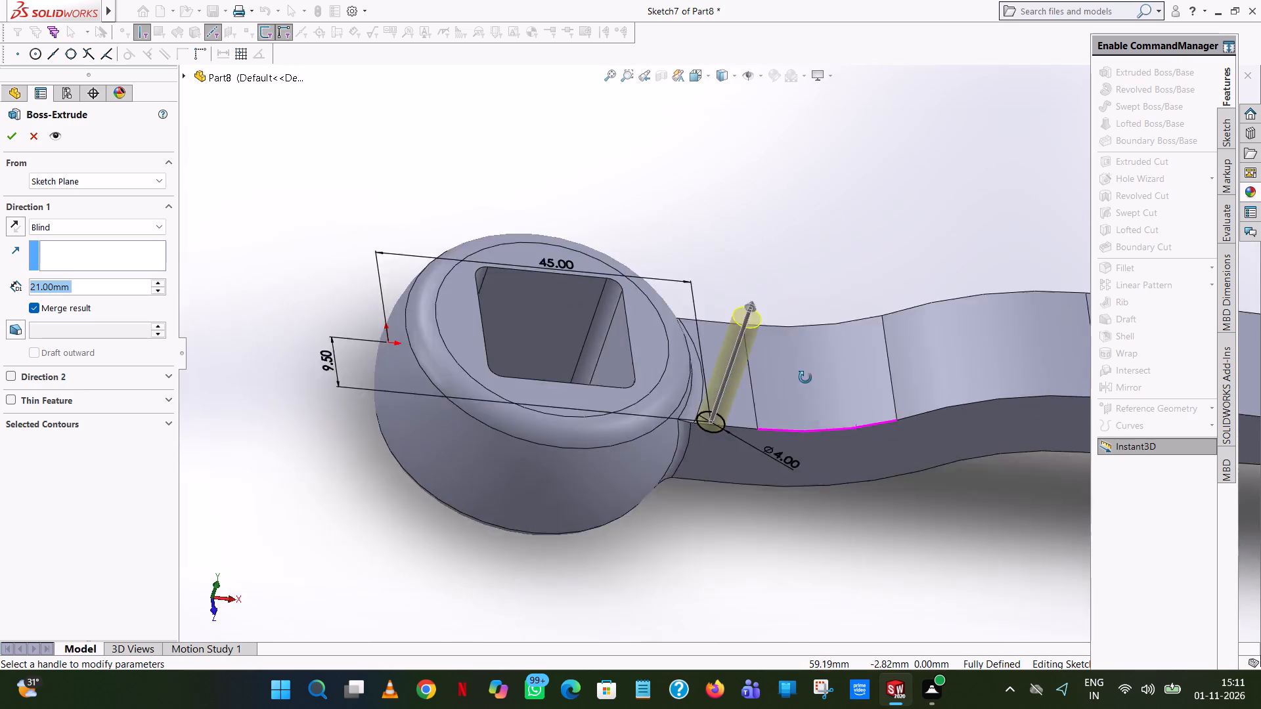
middle_click_drag(805, 377, 795, 270)
left_click(13, 226)
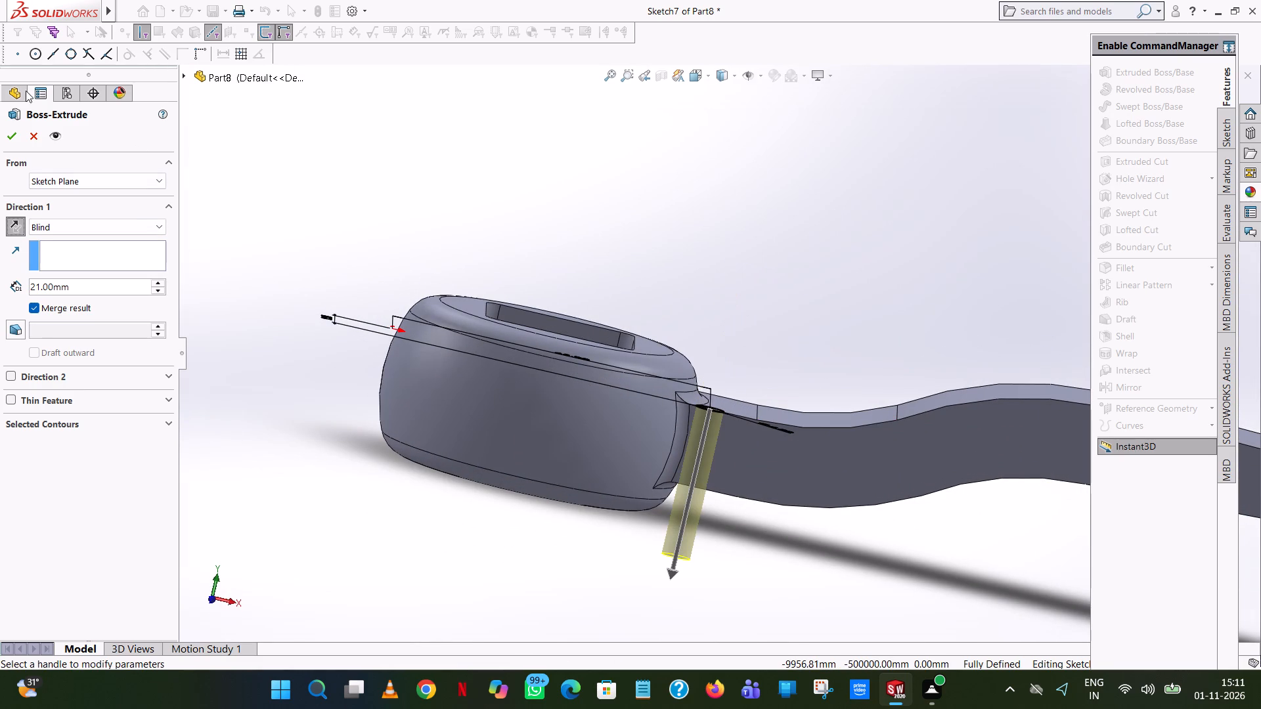
left_click(10, 128)
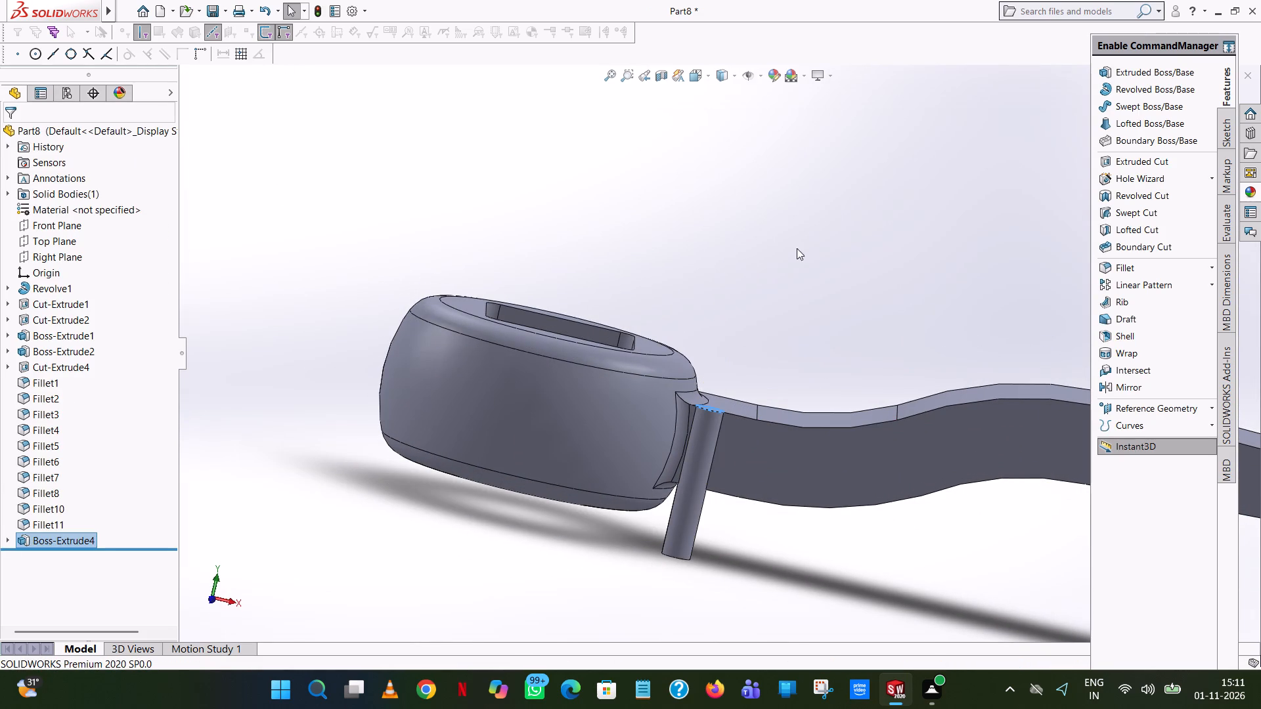
left_click(797, 248)
Set the appearance colour of the whole handle part to the standard bright red.
middle_click_drag(779, 251, 754, 589)
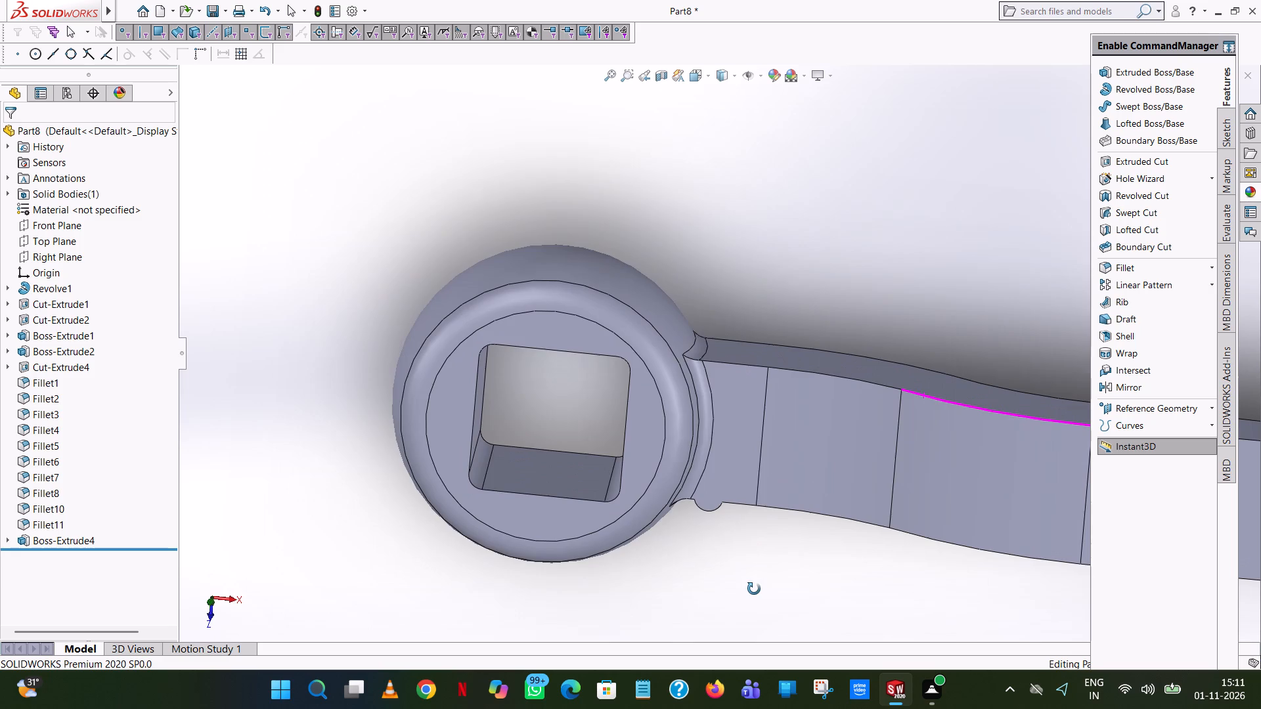
middle_click_drag(754, 589, 790, 64)
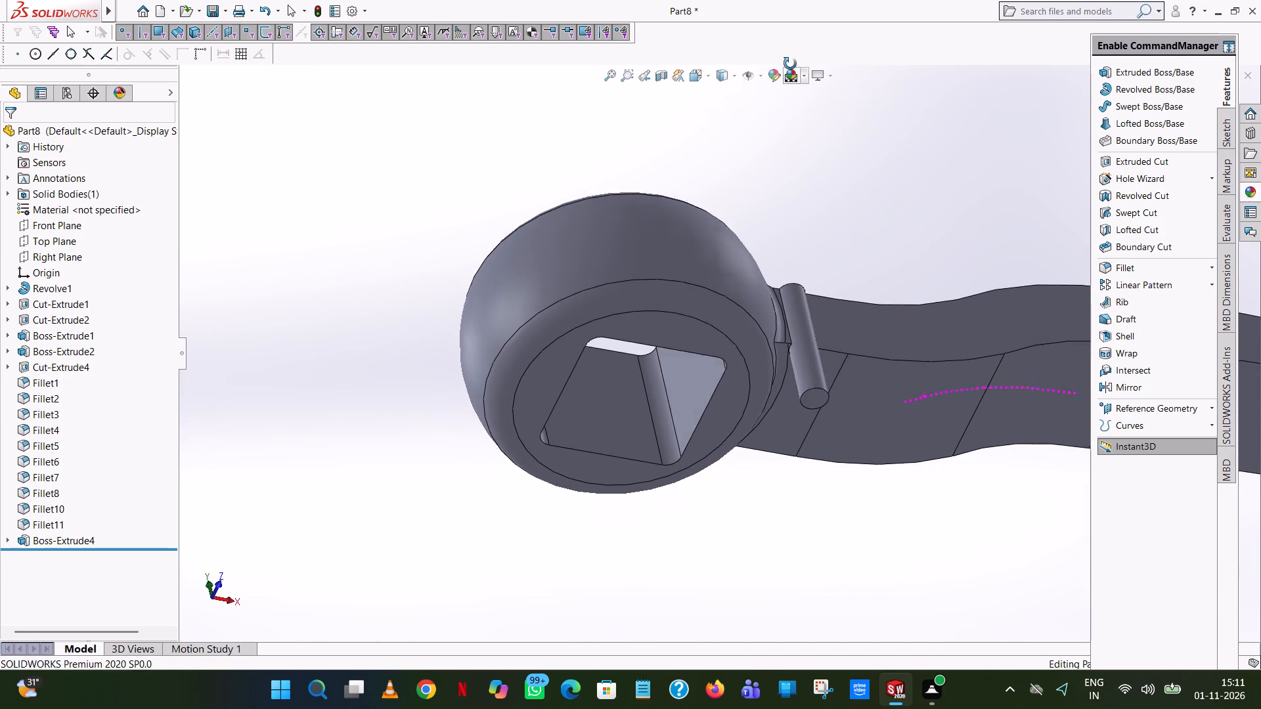
middle_click_drag(790, 64, 790, 64)
scroll(857, 235, "up", 3)
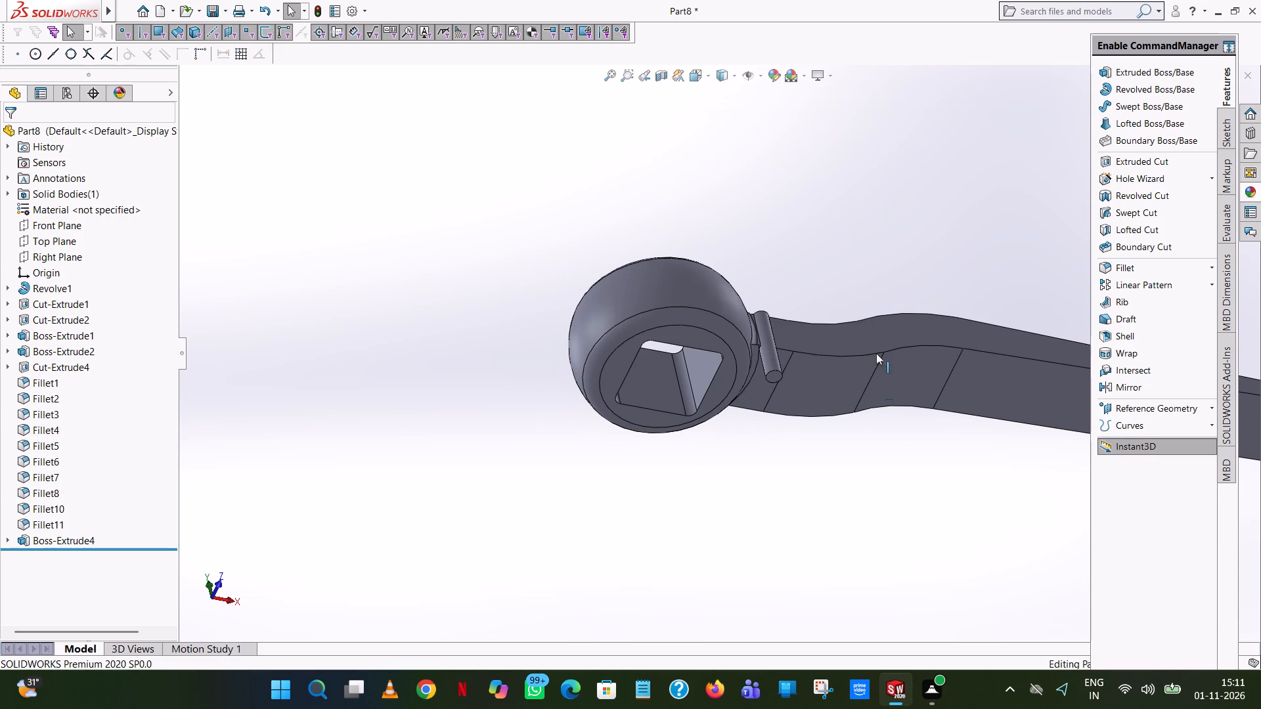
middle_click_drag(878, 318, 864, 583)
right_click(882, 328)
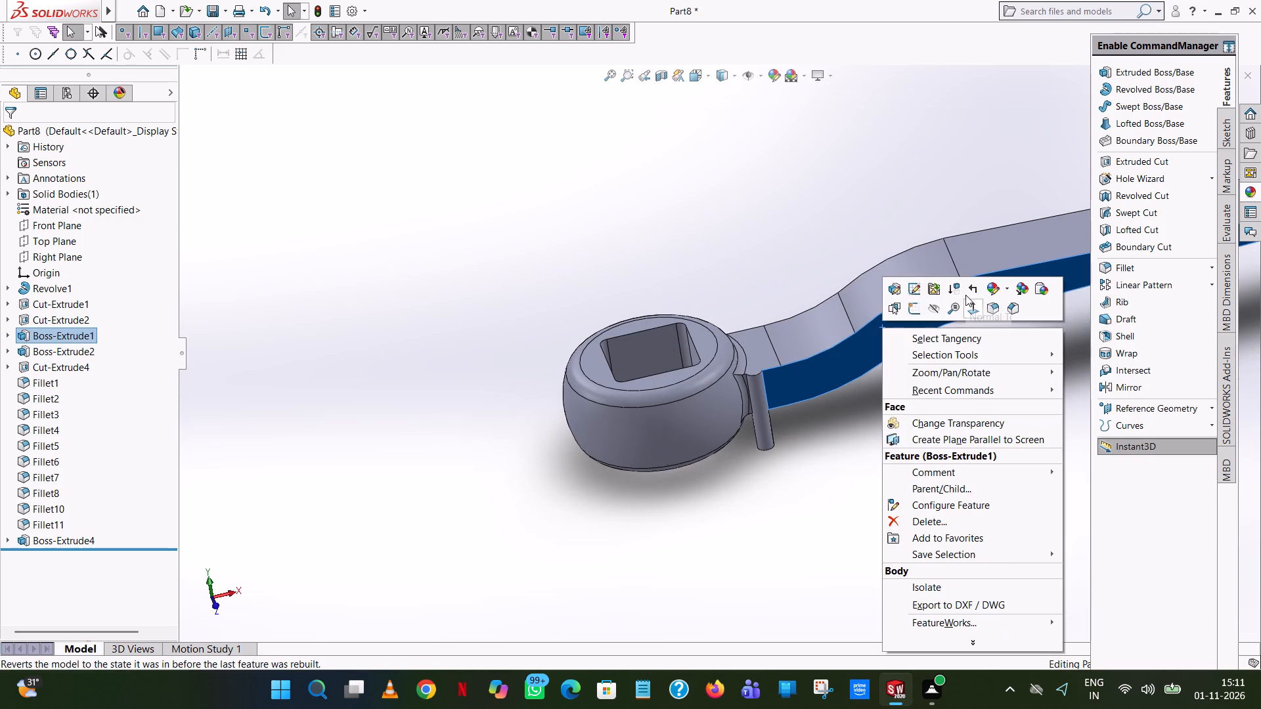
left_click(996, 286)
left_click(1020, 357)
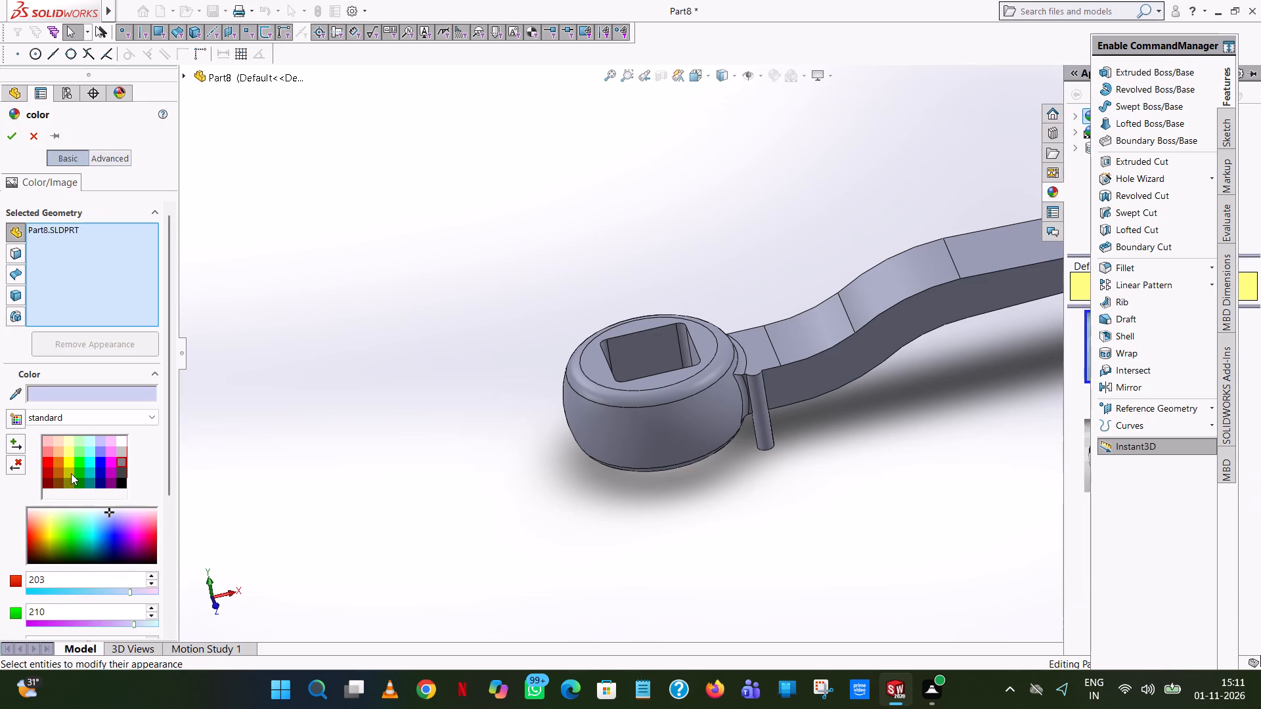
left_click(47, 449)
left_click(47, 466)
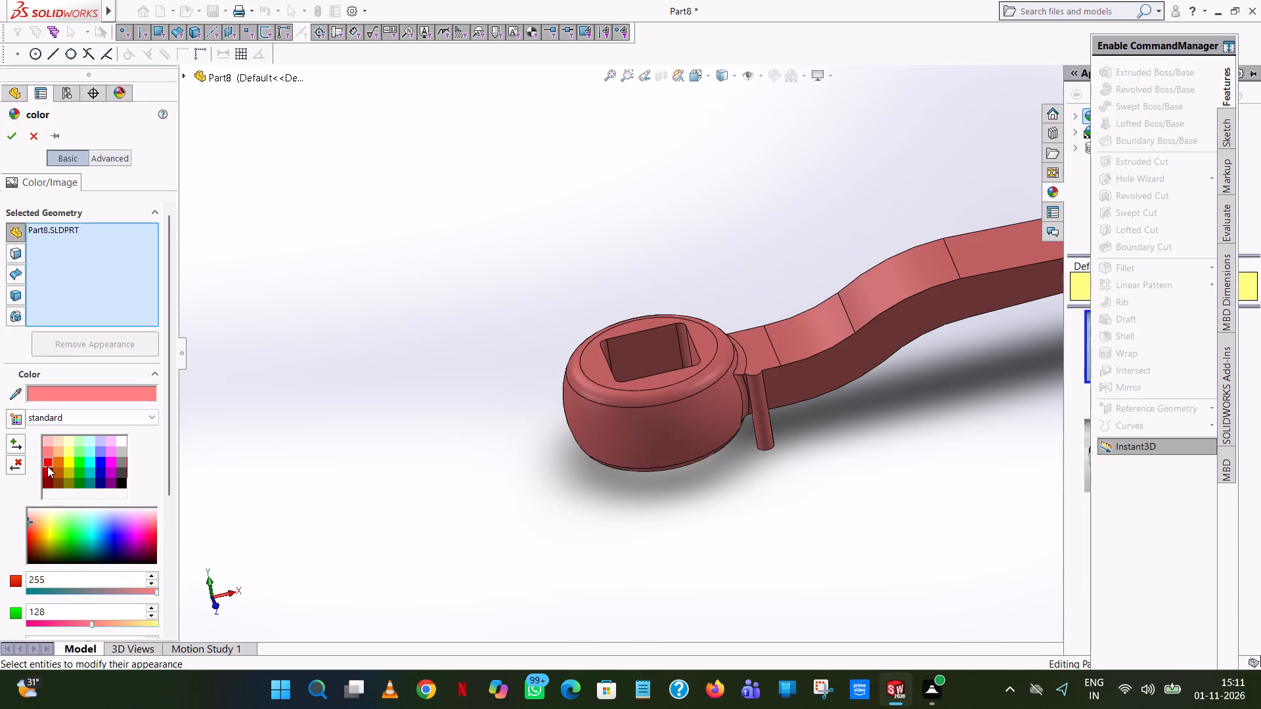
left_click(2, 129)
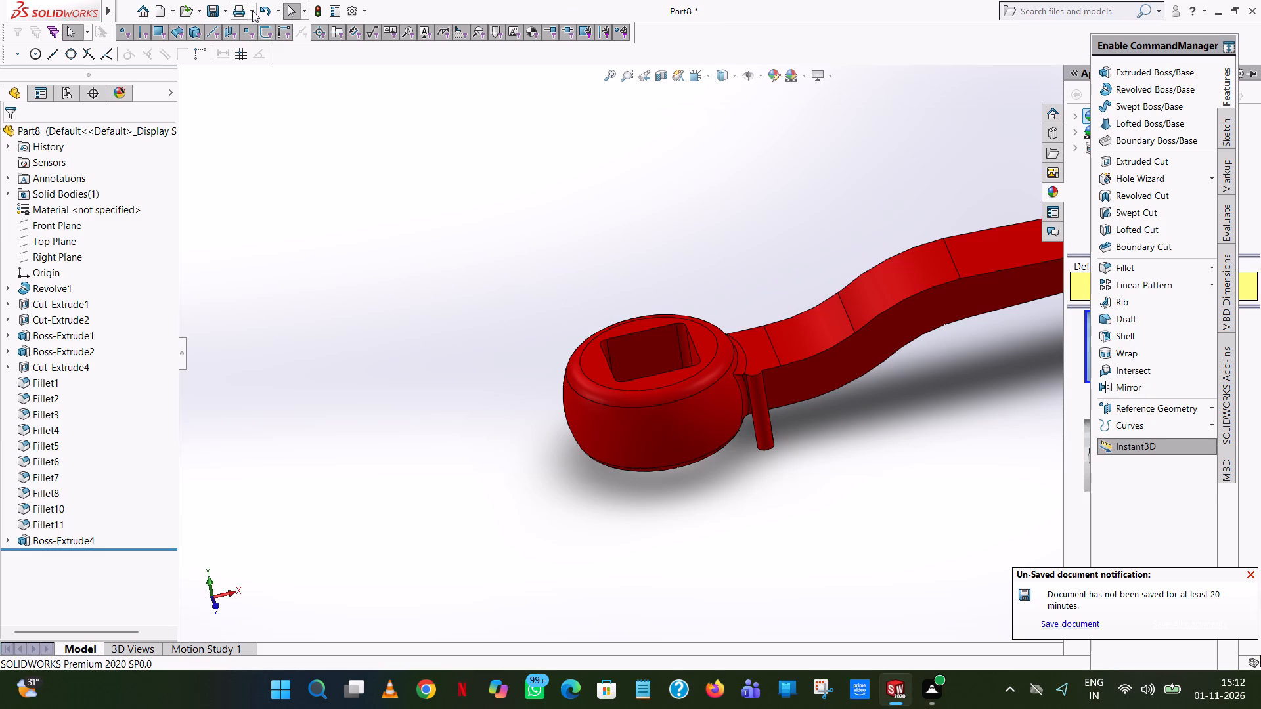
Save the part as "handle" in the water control valve folder.
left_click(210, 8)
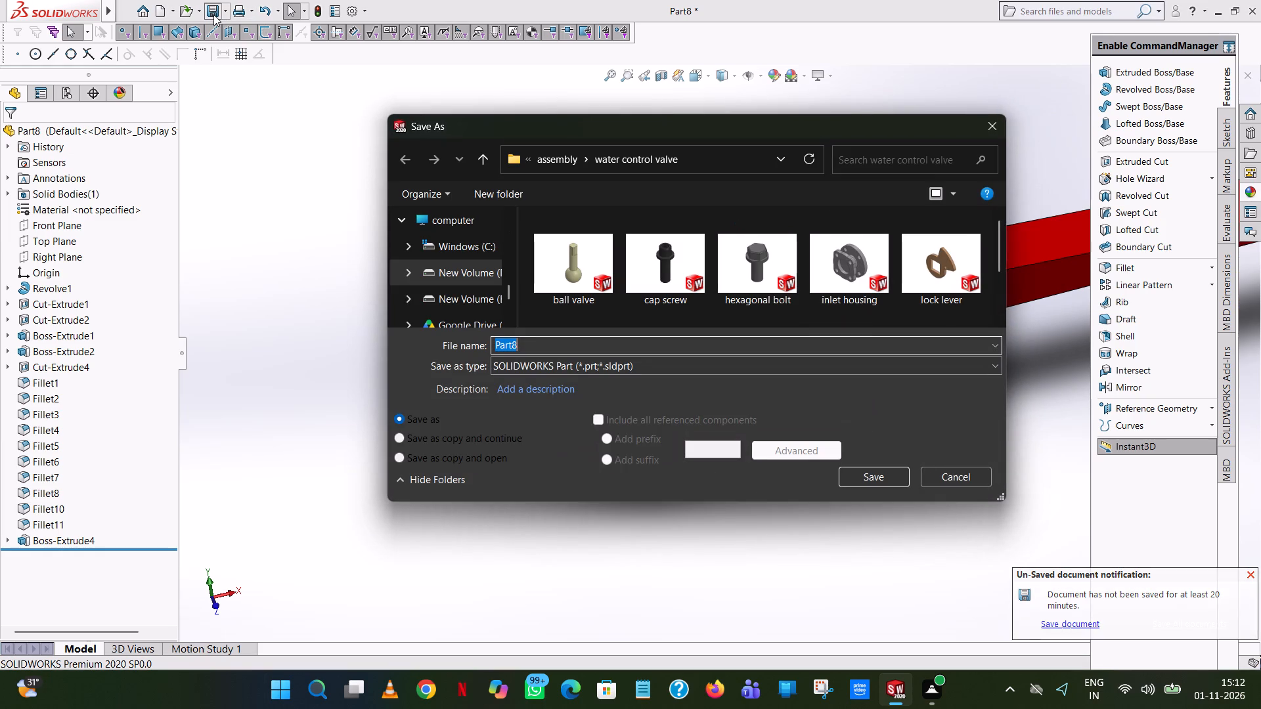
type("han")
type("dle")
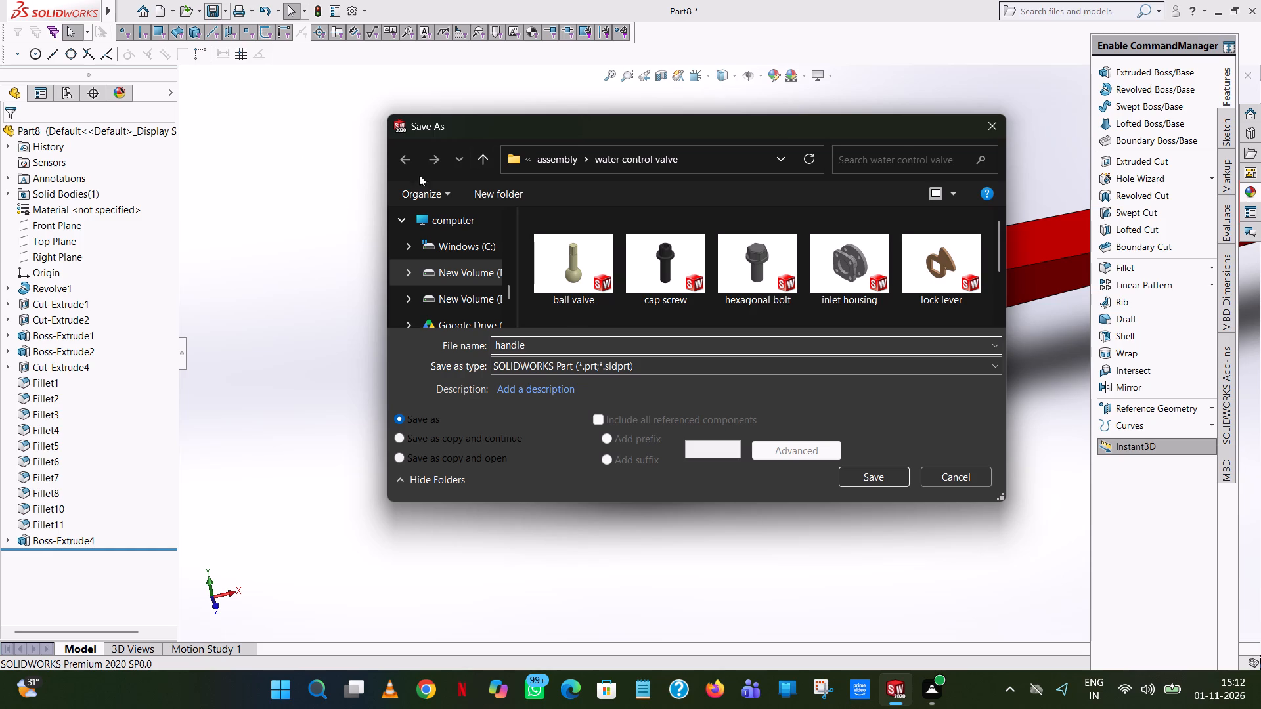
left_click(875, 471)
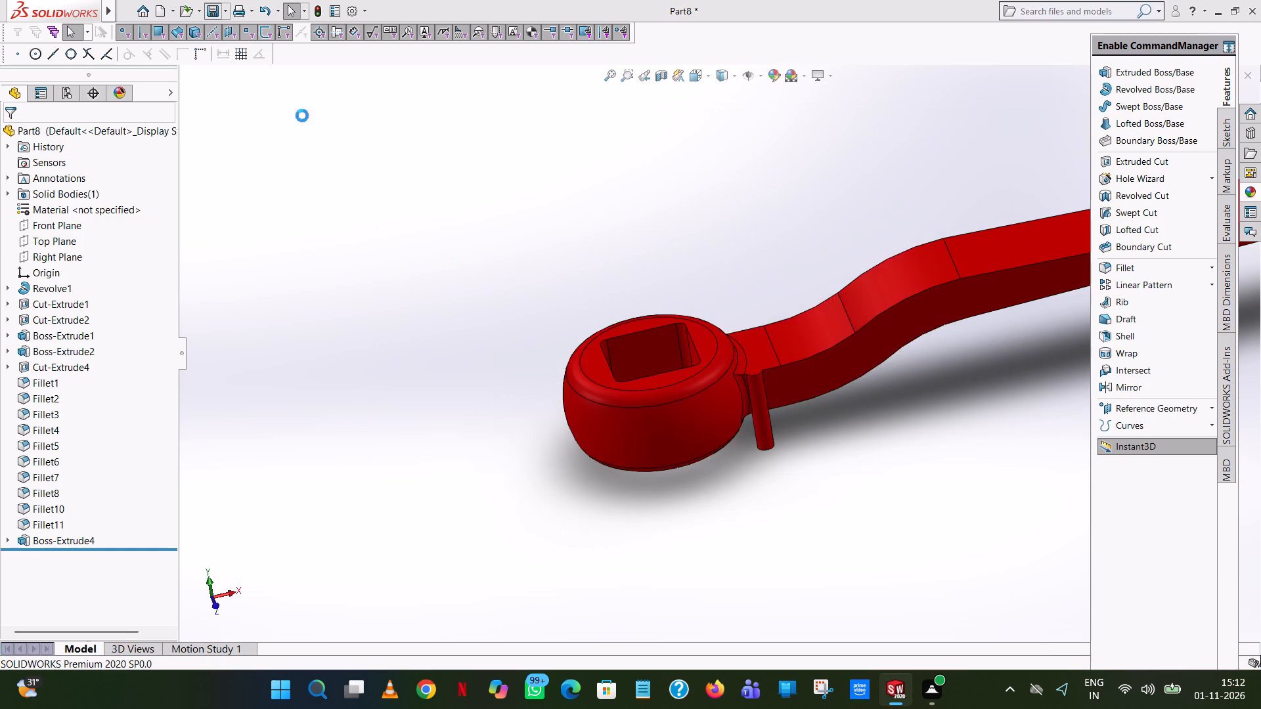
Export the handle as an Adobe PDF named "handle" in the water control valve folder.
left_click(227, 8)
left_click(243, 43)
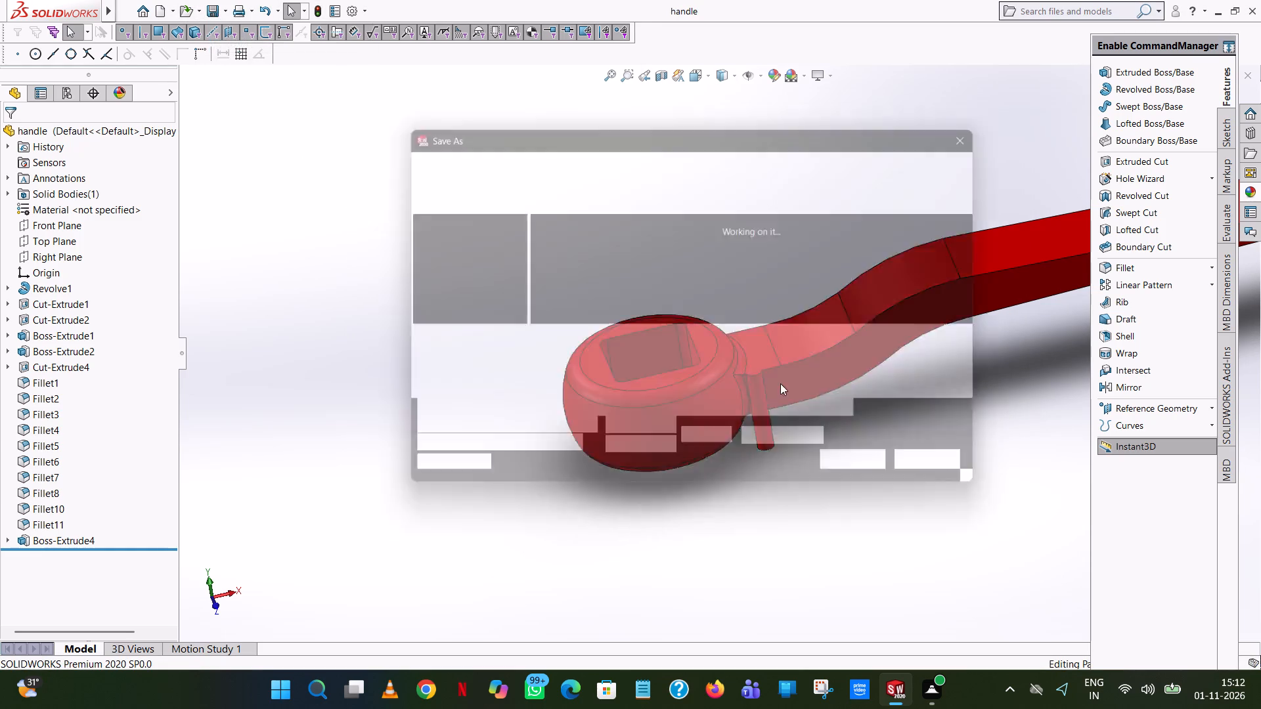
left_click(620, 360)
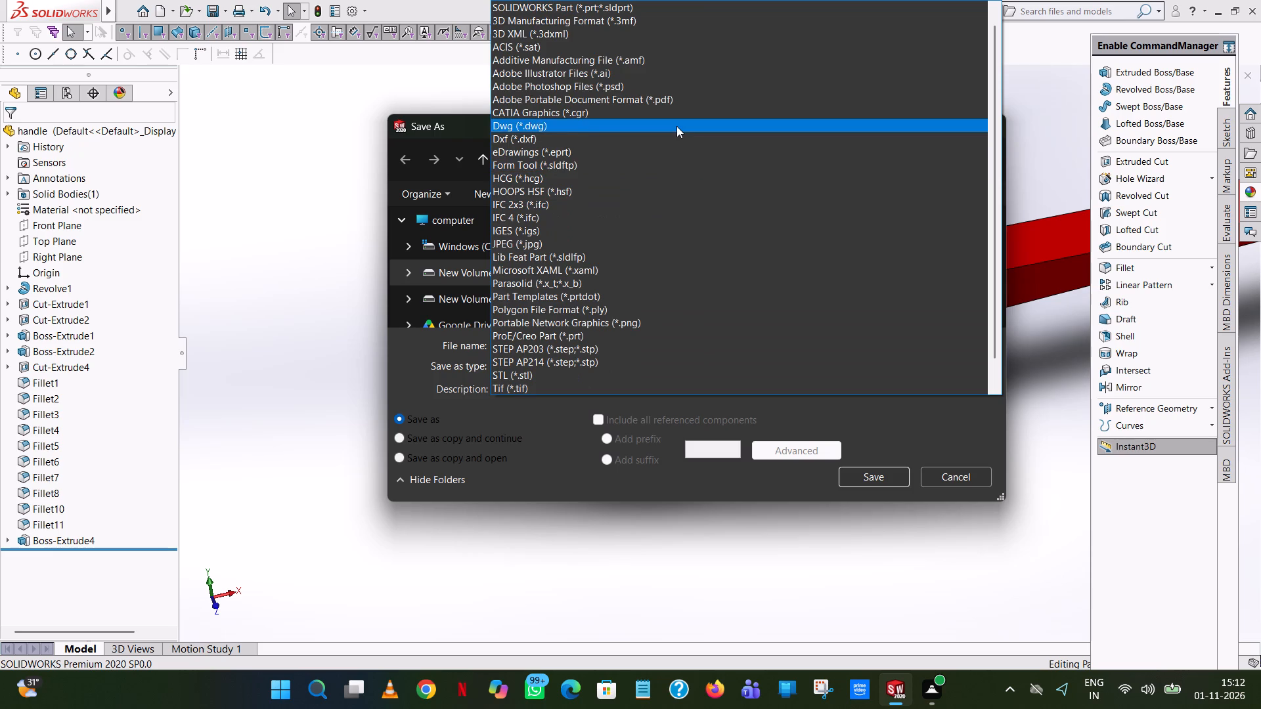
left_click(672, 102)
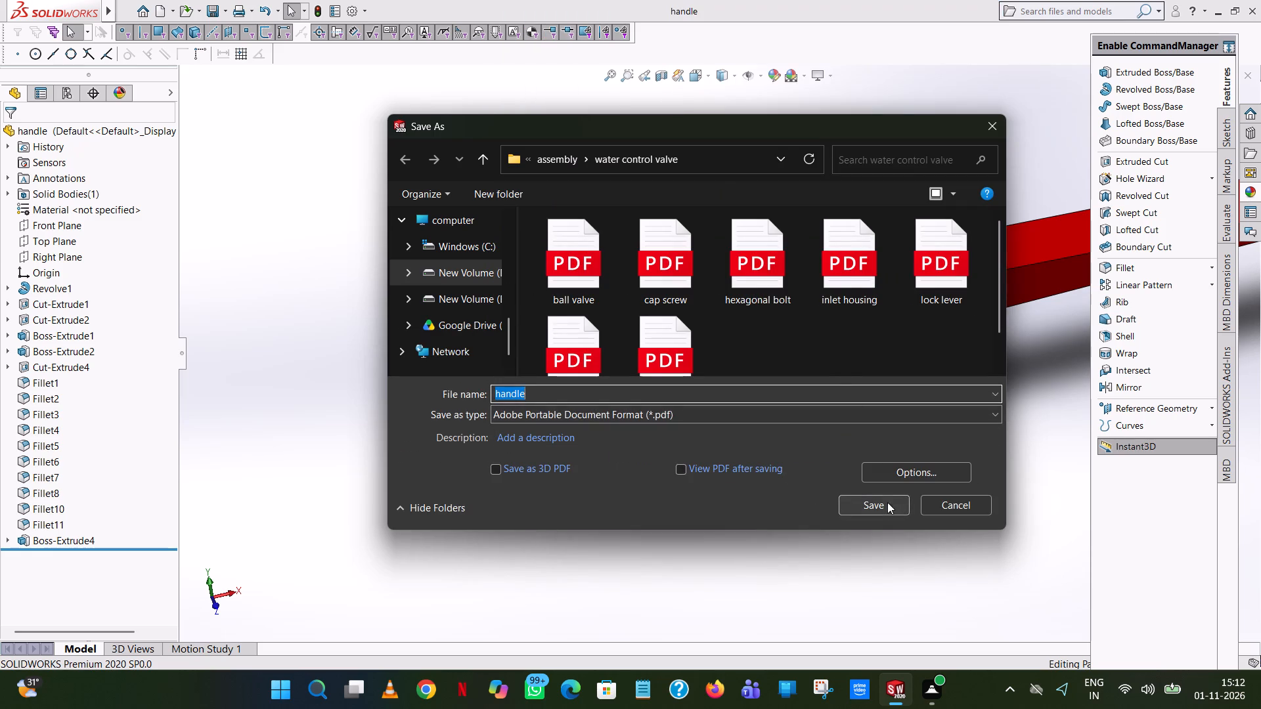
left_click(887, 502)
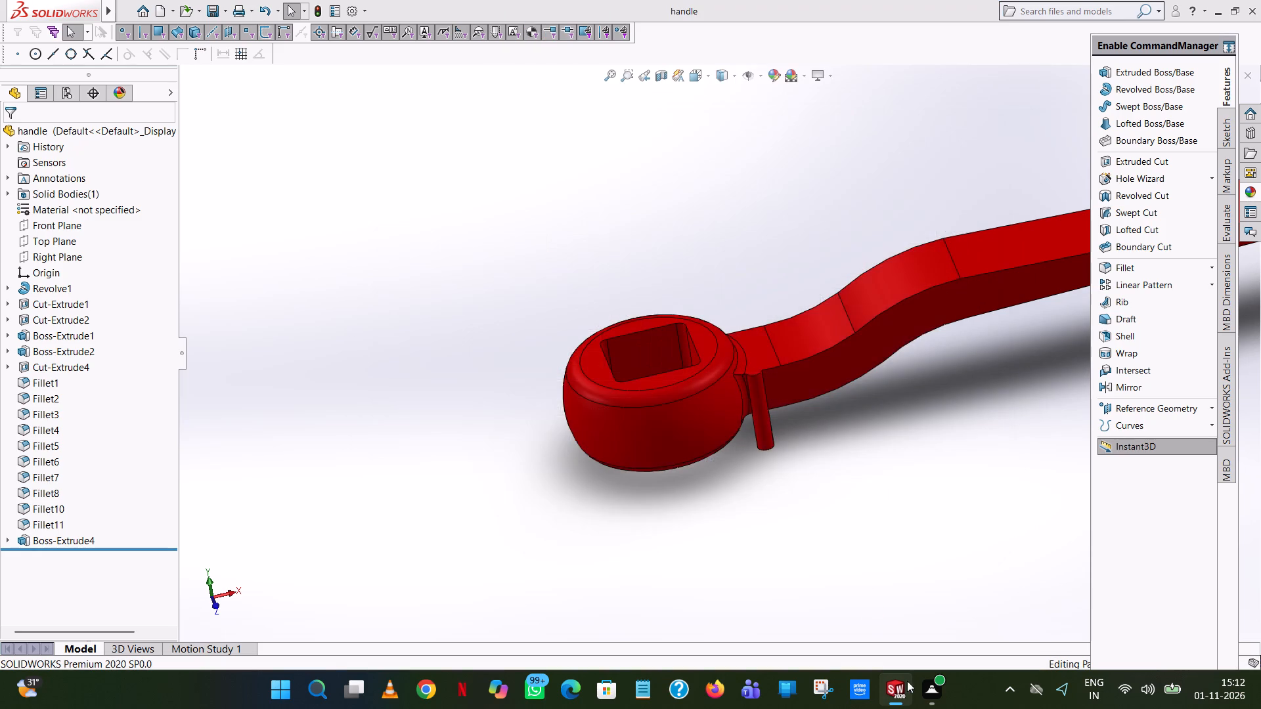
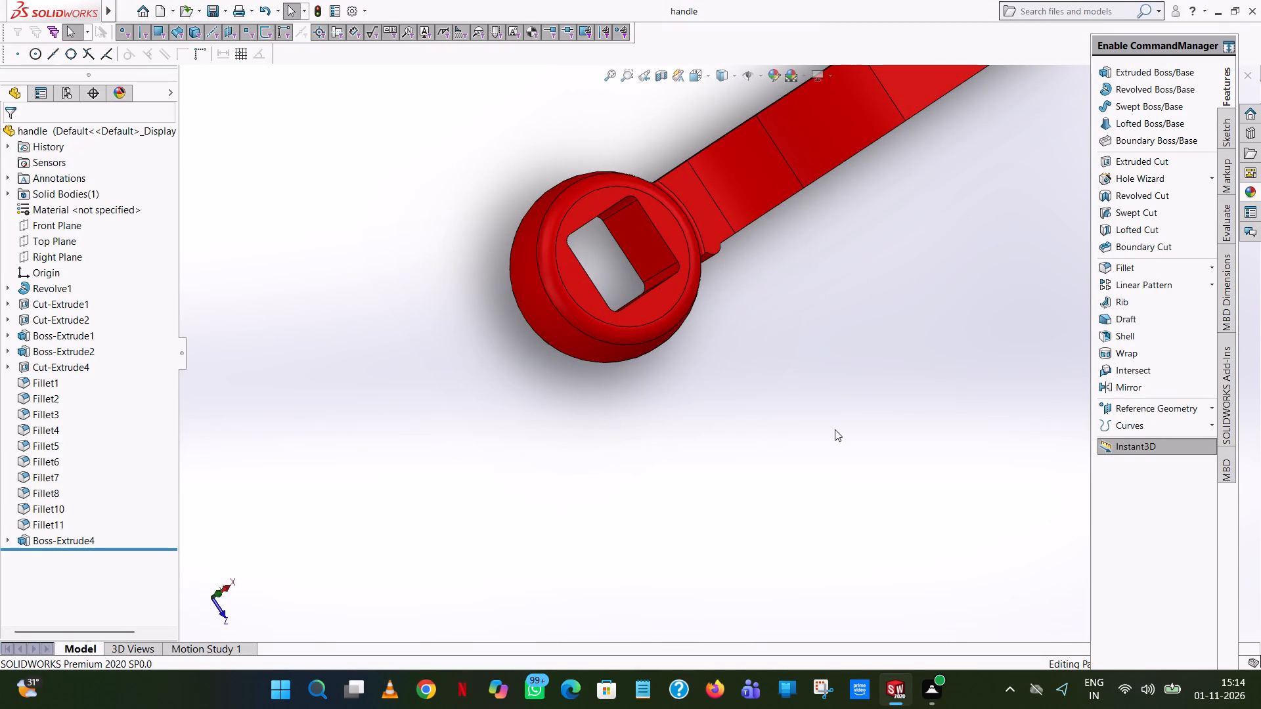
Create a new assembly document.
left_click(150, 10)
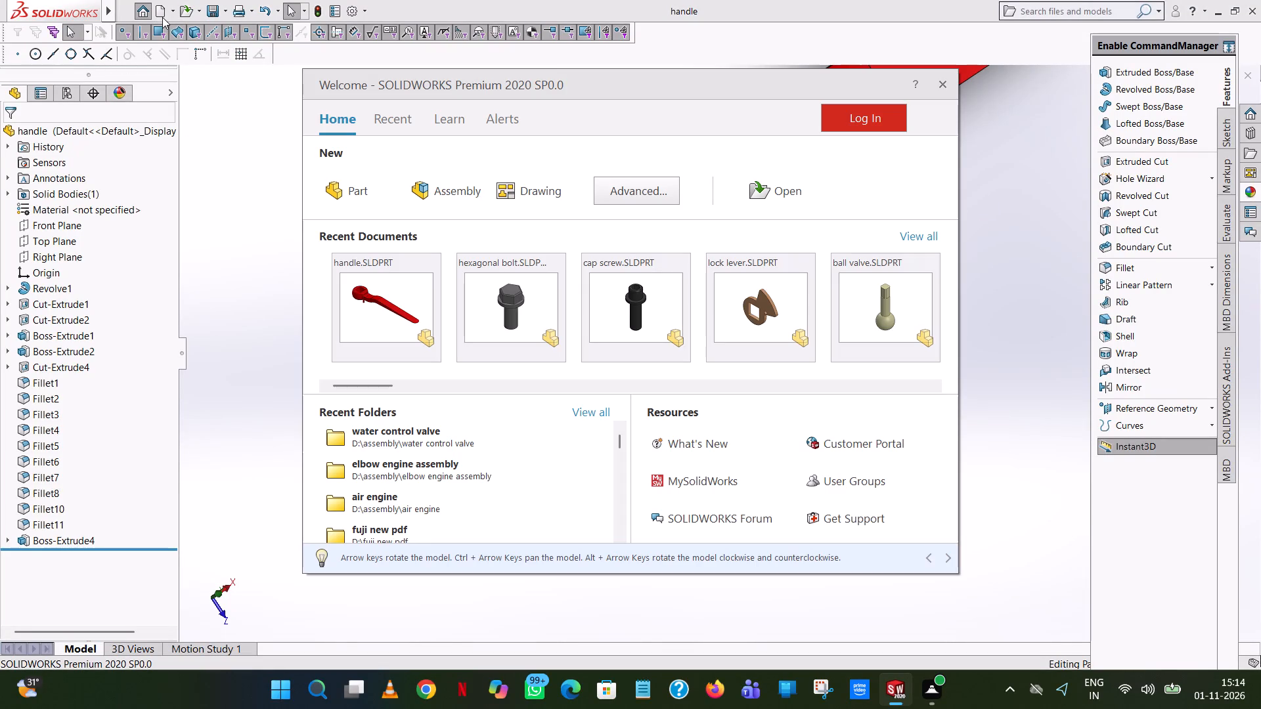
double_click(464, 183)
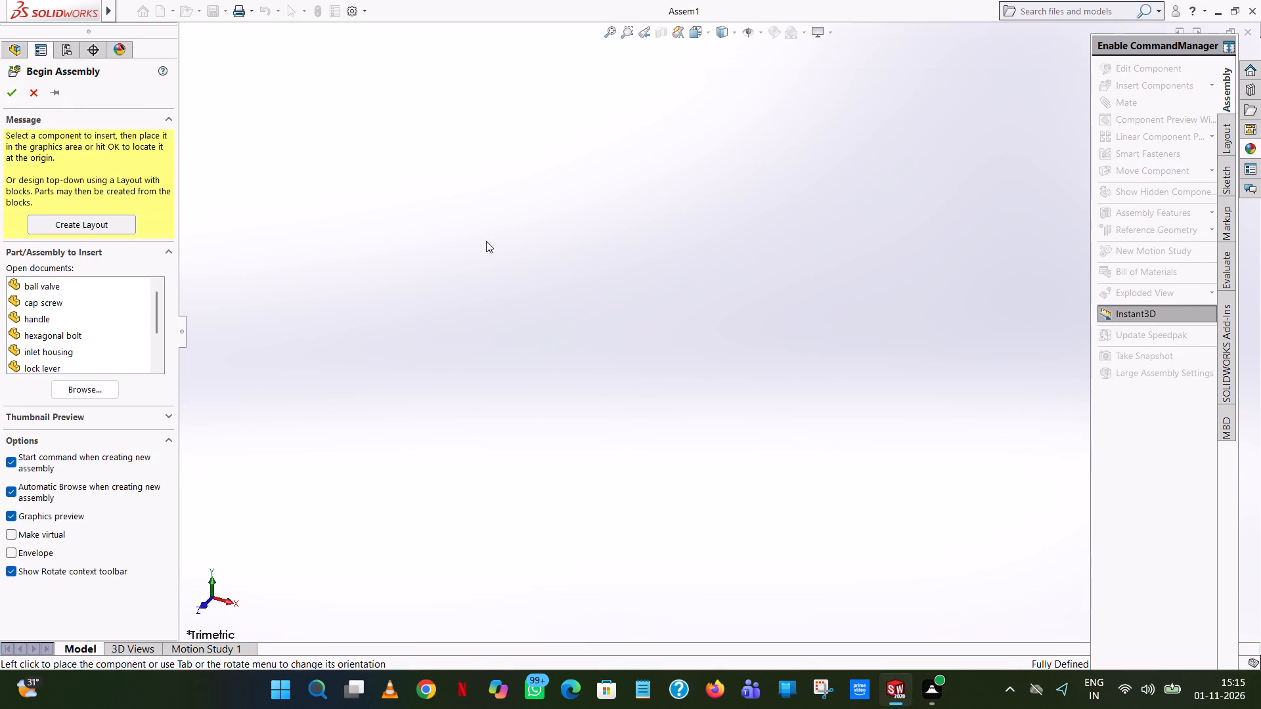
Load all eight parts from the water control valve folder for insertion, from ball valve through thermostat flenge.
left_click(84, 398)
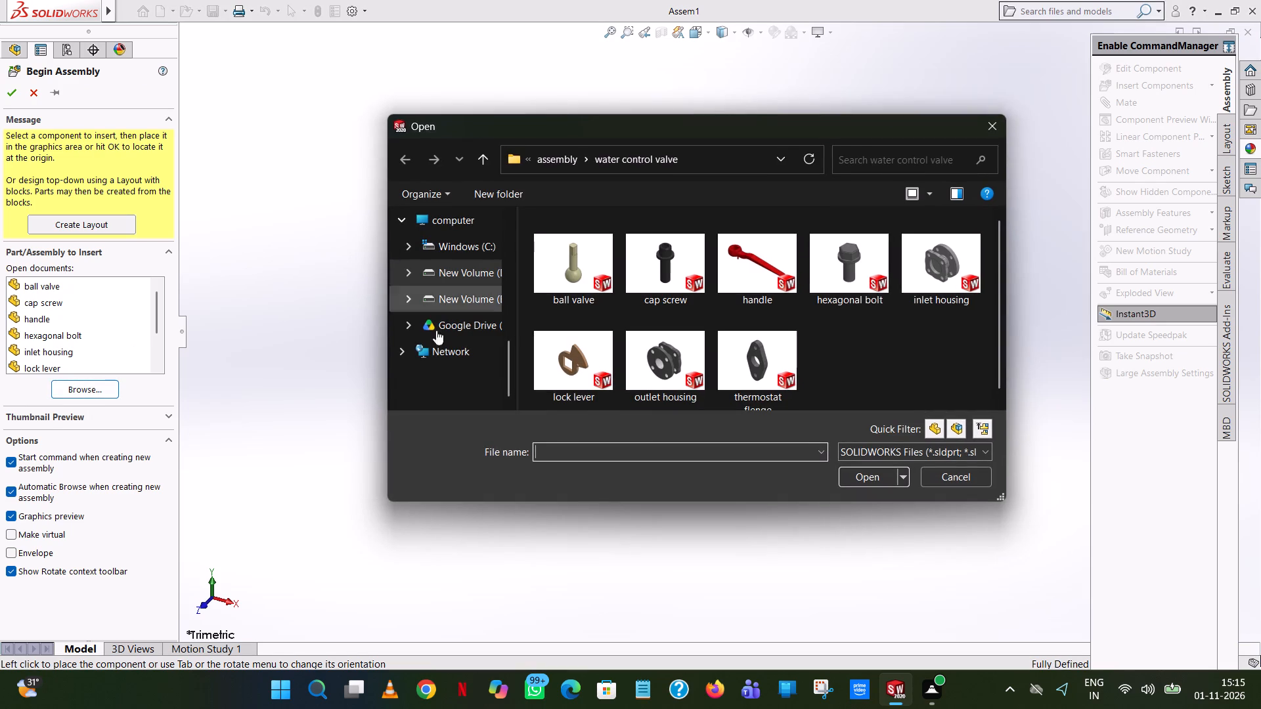
left_click(558, 236, "ctrl")
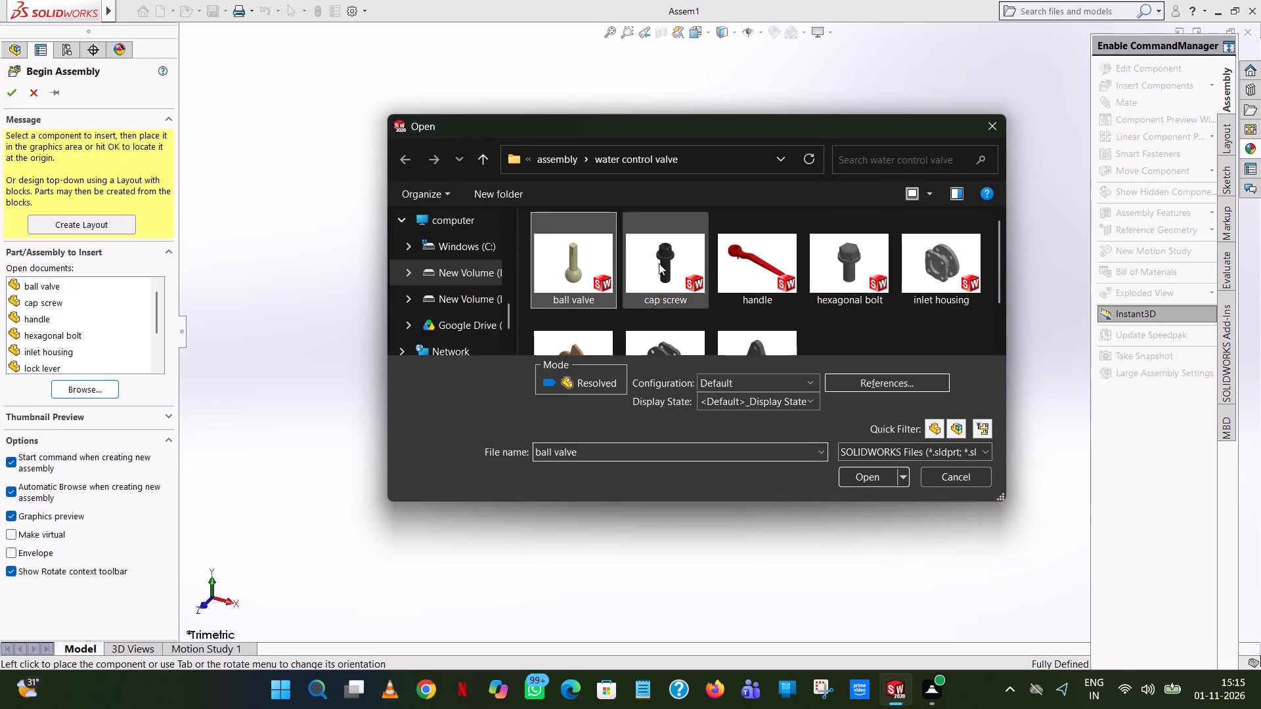
left_click(696, 280, "ctrl")
left_click(762, 272, "ctrl")
left_click(866, 281, "ctrl")
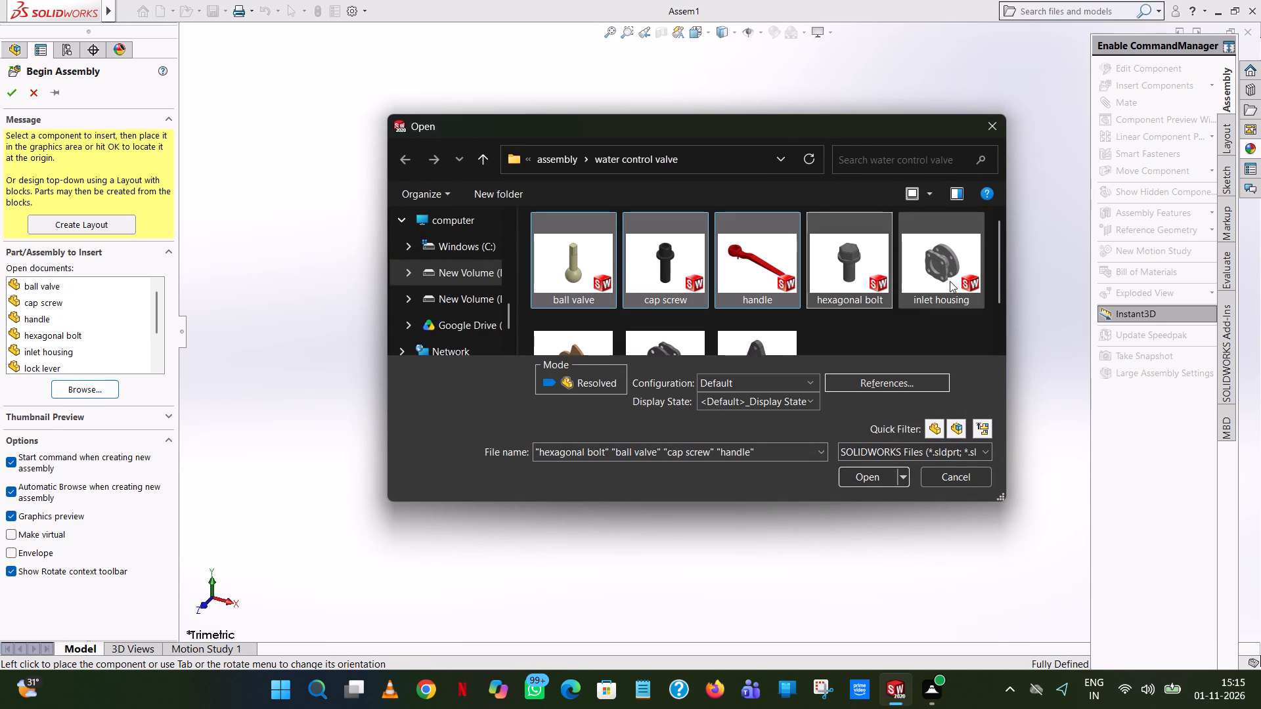
left_click(948, 281, "ctrl")
scroll(743, 328, "down", 1)
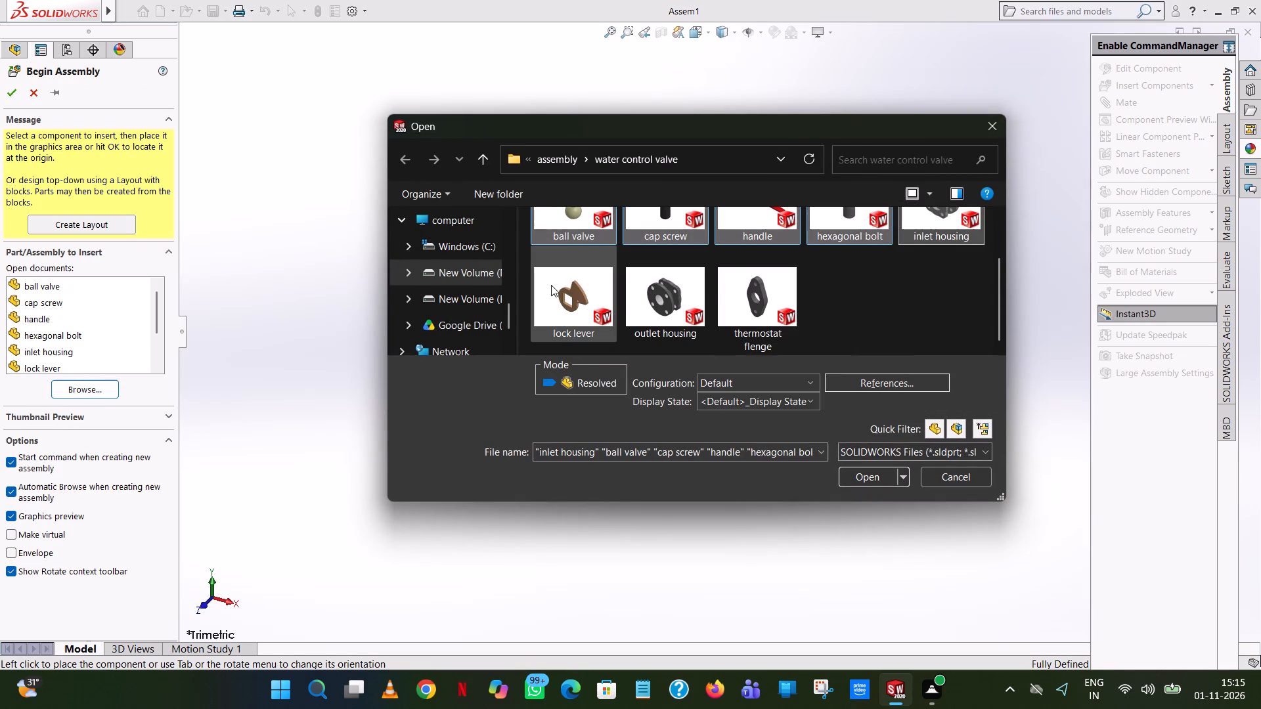
left_click(579, 290, "ctrl")
left_click(650, 314, "ctrl")
left_click(741, 318, "ctrl")
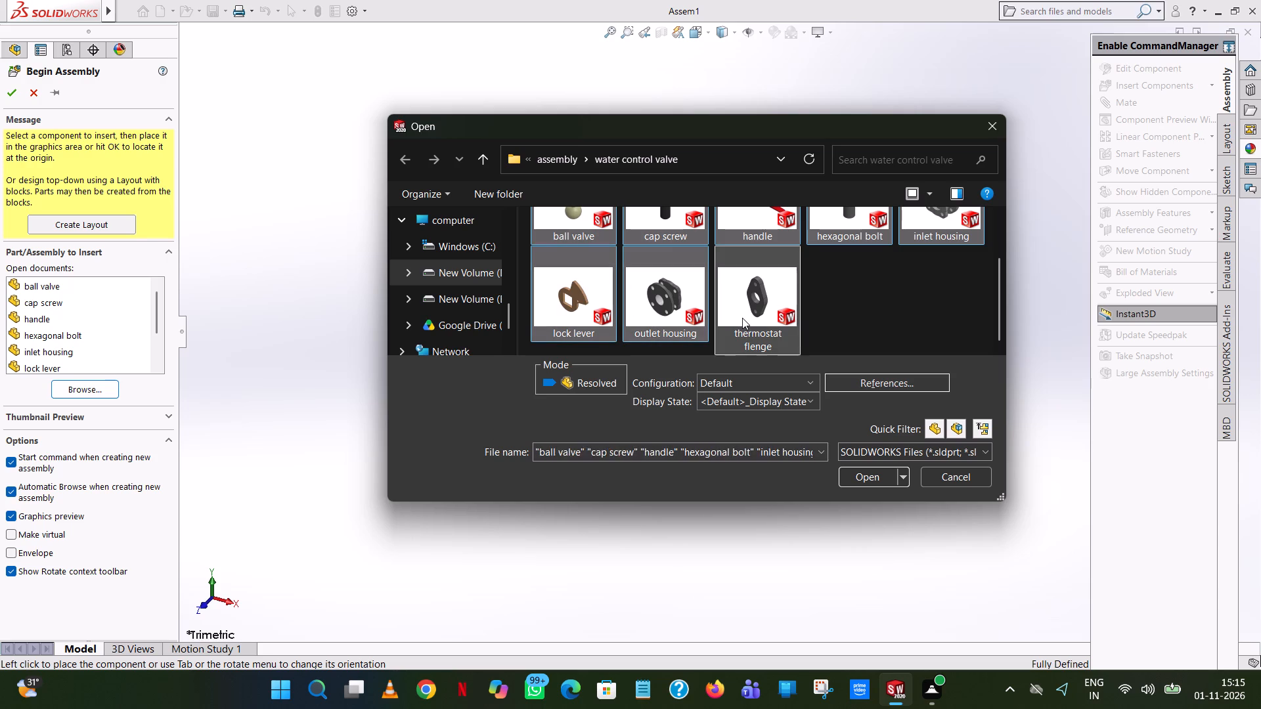
left_click(864, 477)
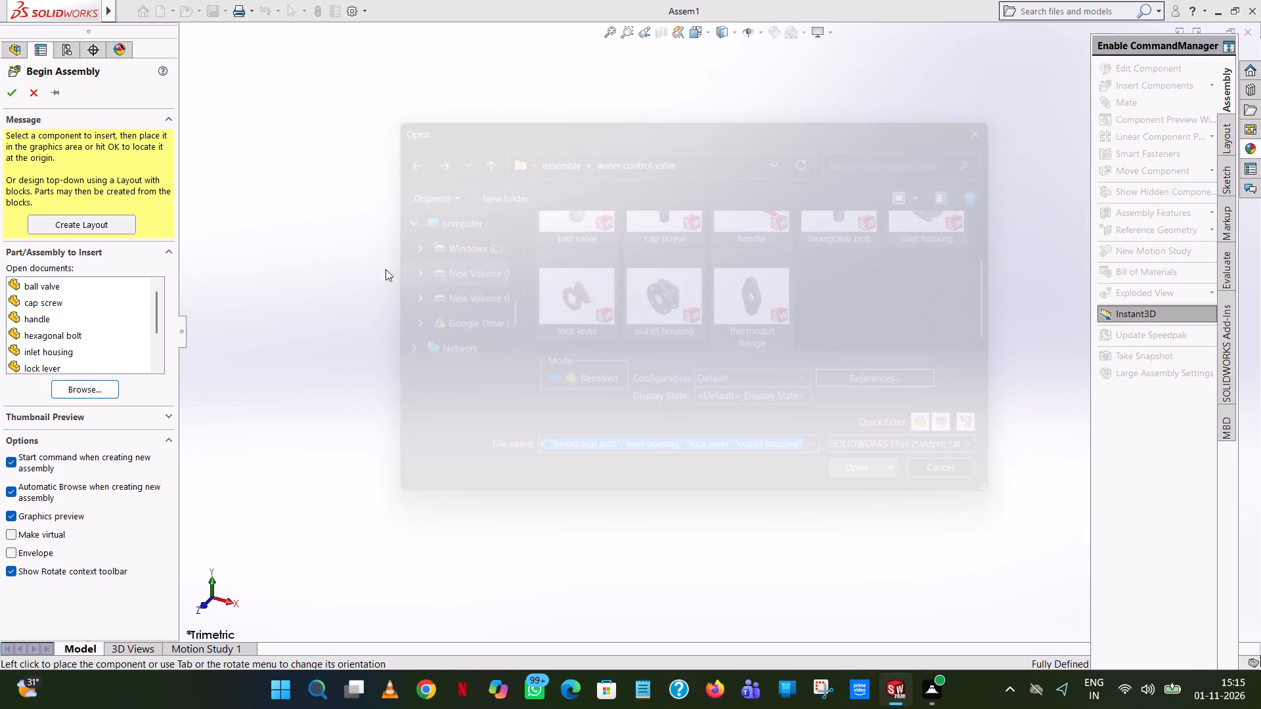
Place one instance each of the ball valve, cap screw, handle, hexagonal bolt, inlet housing, lock lever, outlet housing and thermostat flenge, spaced around the assembly.
left_click(527, 299)
left_click(747, 272)
left_click(589, 266)
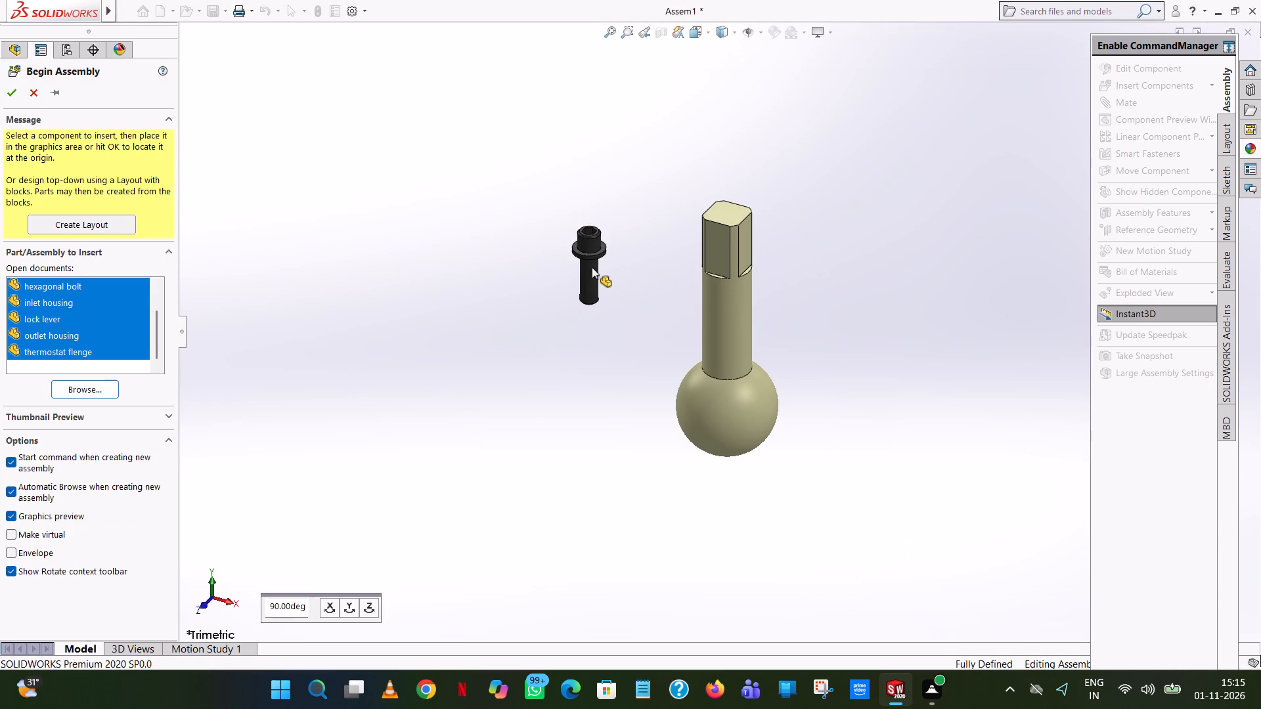
left_click(859, 297)
left_click_drag(255, 331, 267, 335)
left_click(751, 249)
left_click(539, 261)
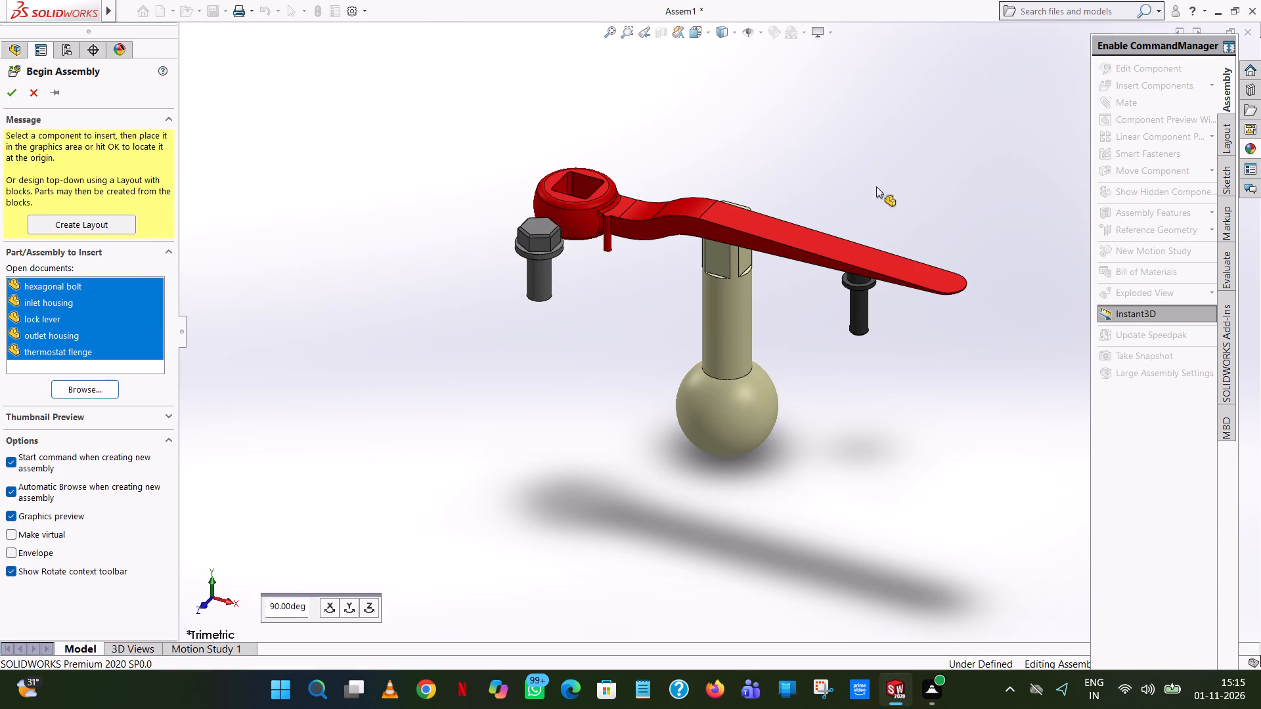
left_click(876, 186)
left_click(284, 315)
left_click(1060, 135)
left_click(438, 248)
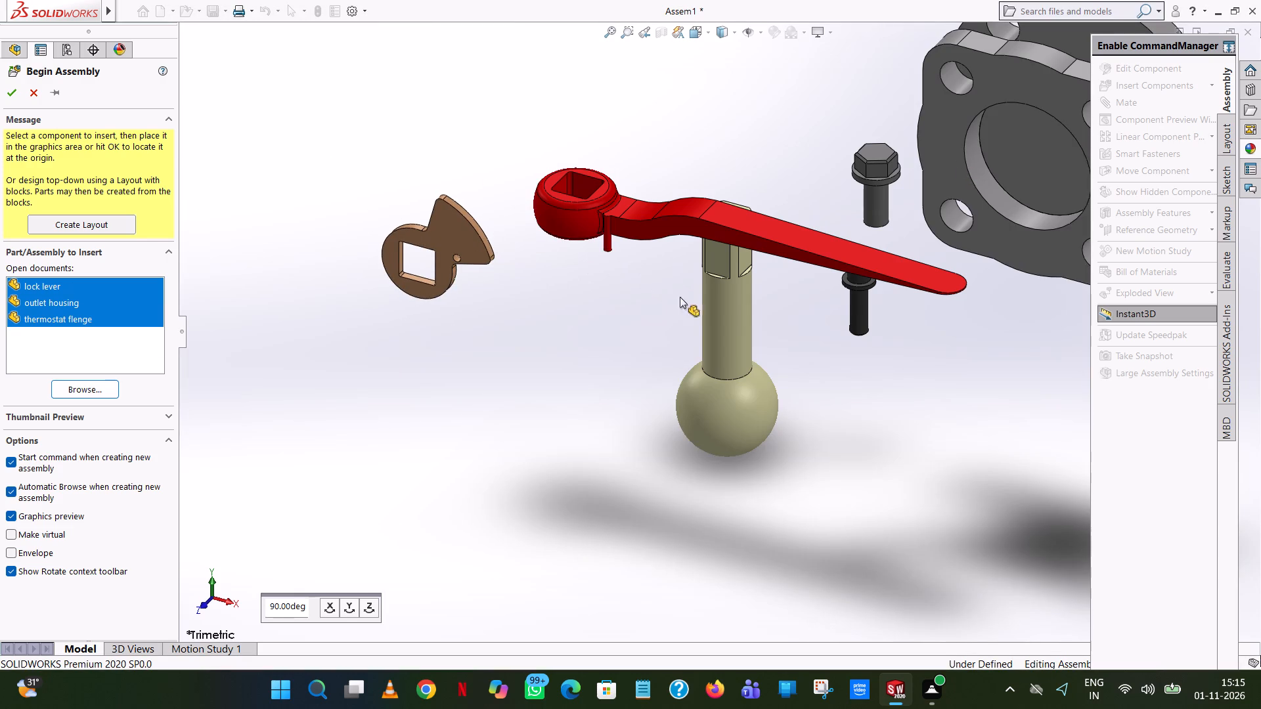
left_click(907, 389)
left_click(457, 316)
left_click(900, 437)
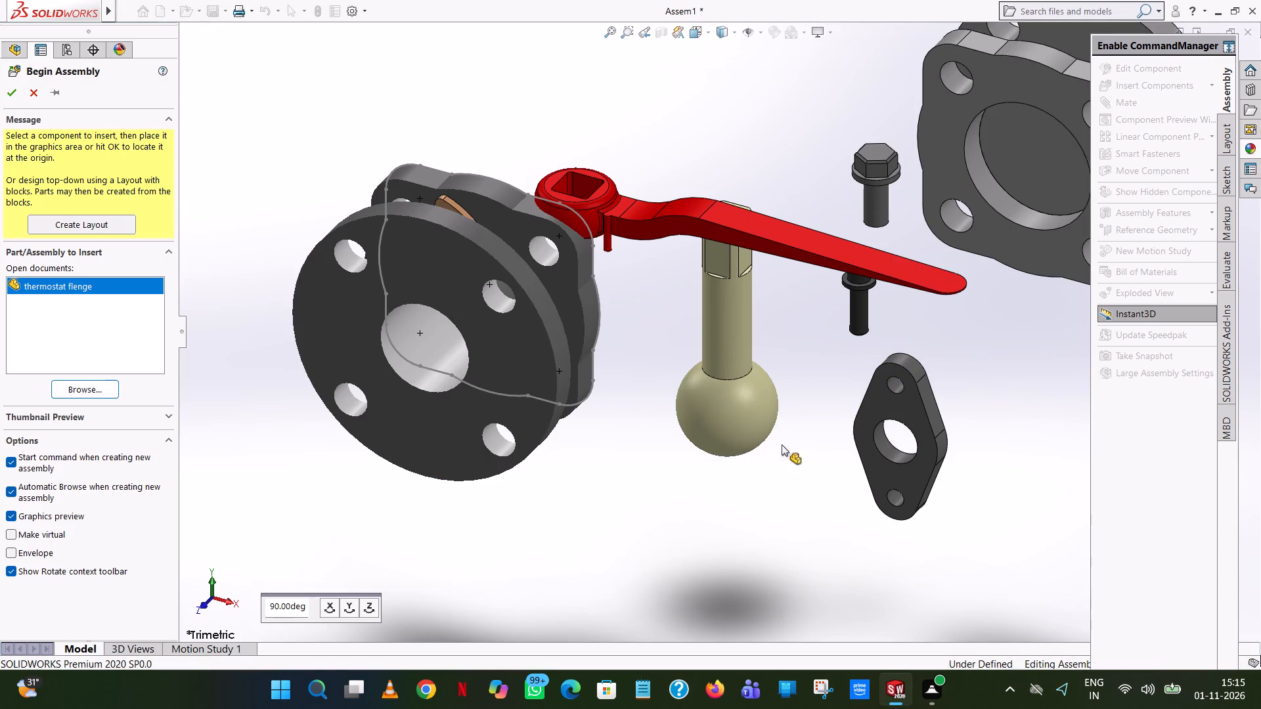
left_click(571, 470)
left_click(689, 139)
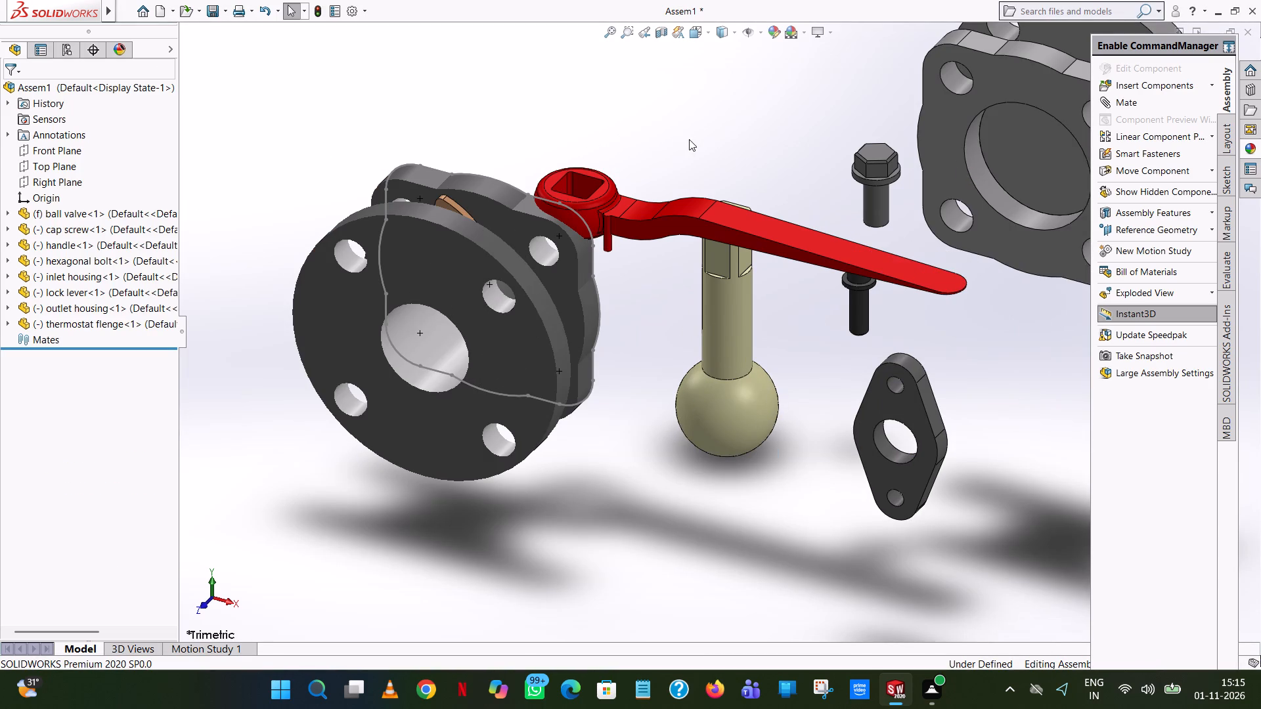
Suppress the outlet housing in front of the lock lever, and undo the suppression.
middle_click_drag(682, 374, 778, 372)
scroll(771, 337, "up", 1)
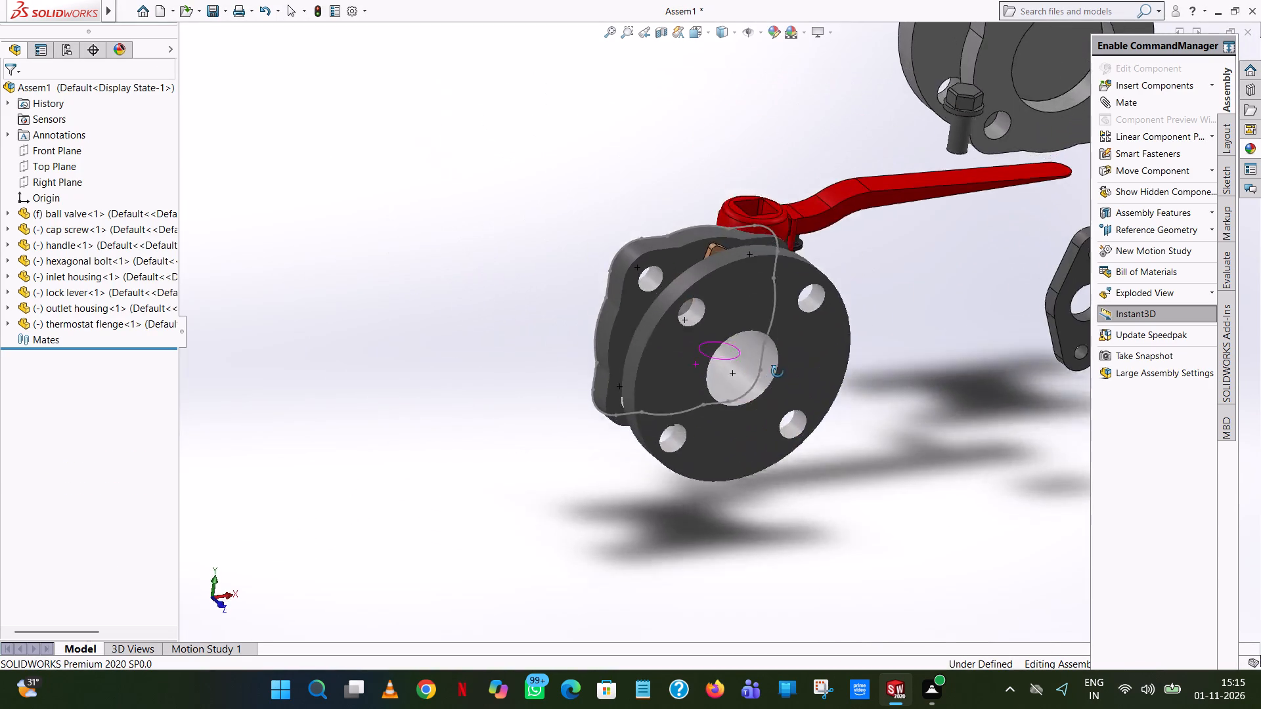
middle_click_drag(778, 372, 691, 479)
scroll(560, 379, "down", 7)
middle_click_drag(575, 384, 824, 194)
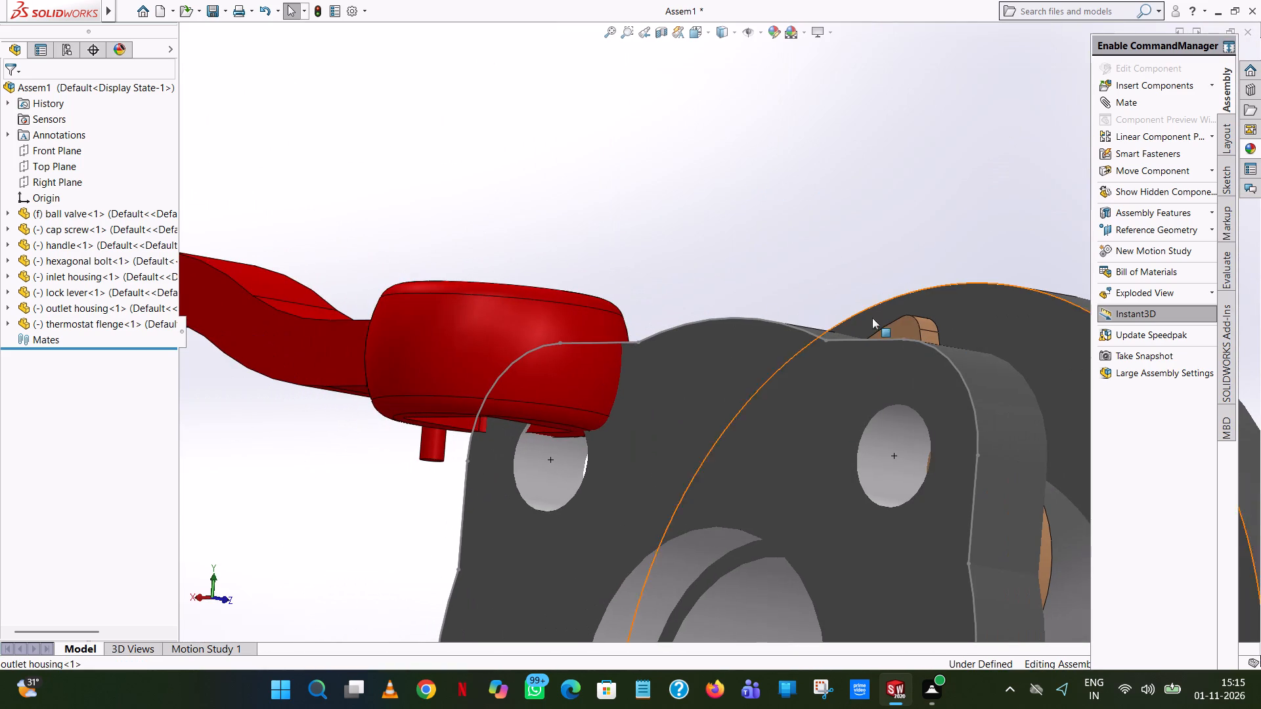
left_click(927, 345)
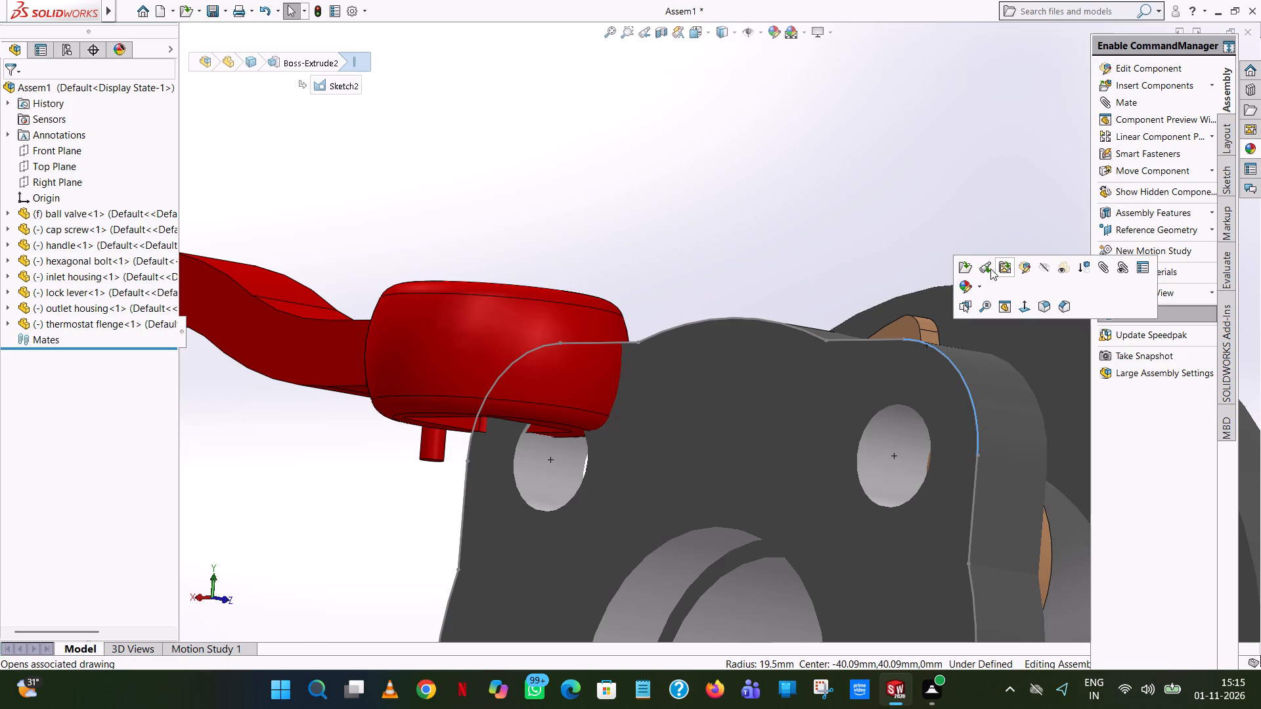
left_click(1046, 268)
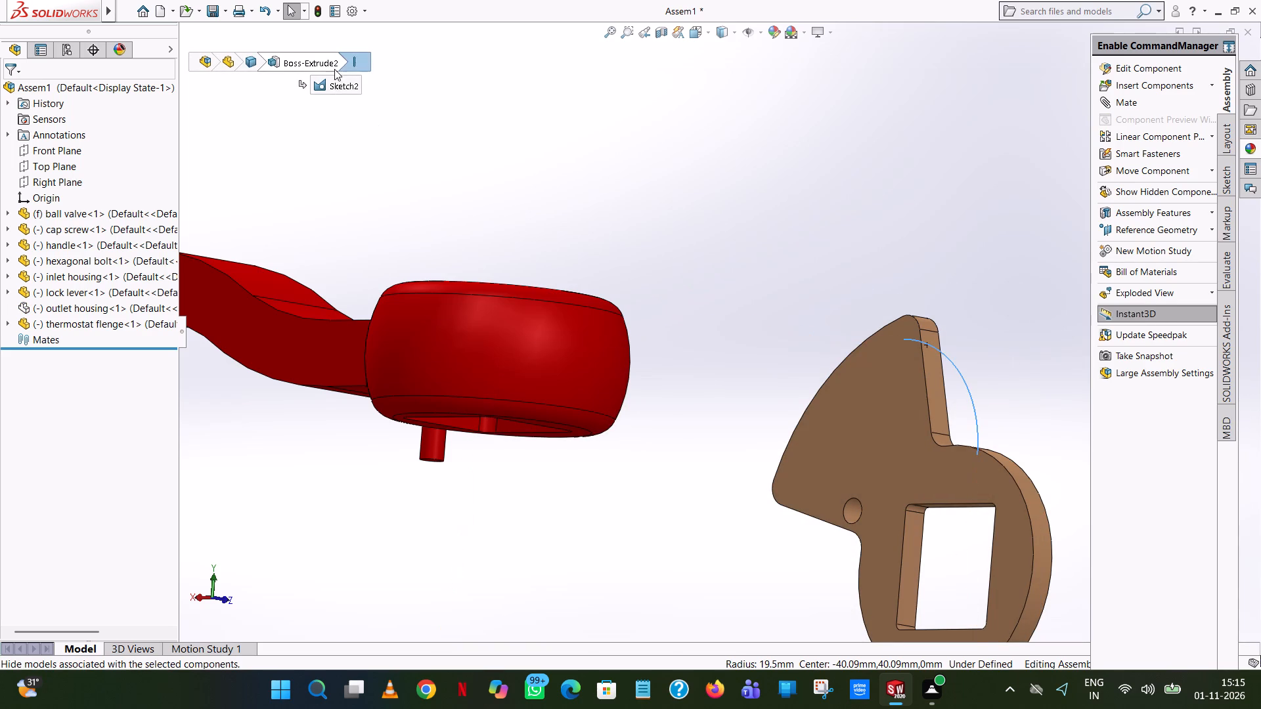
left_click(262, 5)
Switch to the inlet housing part document.
scroll(834, 235, "up", 10)
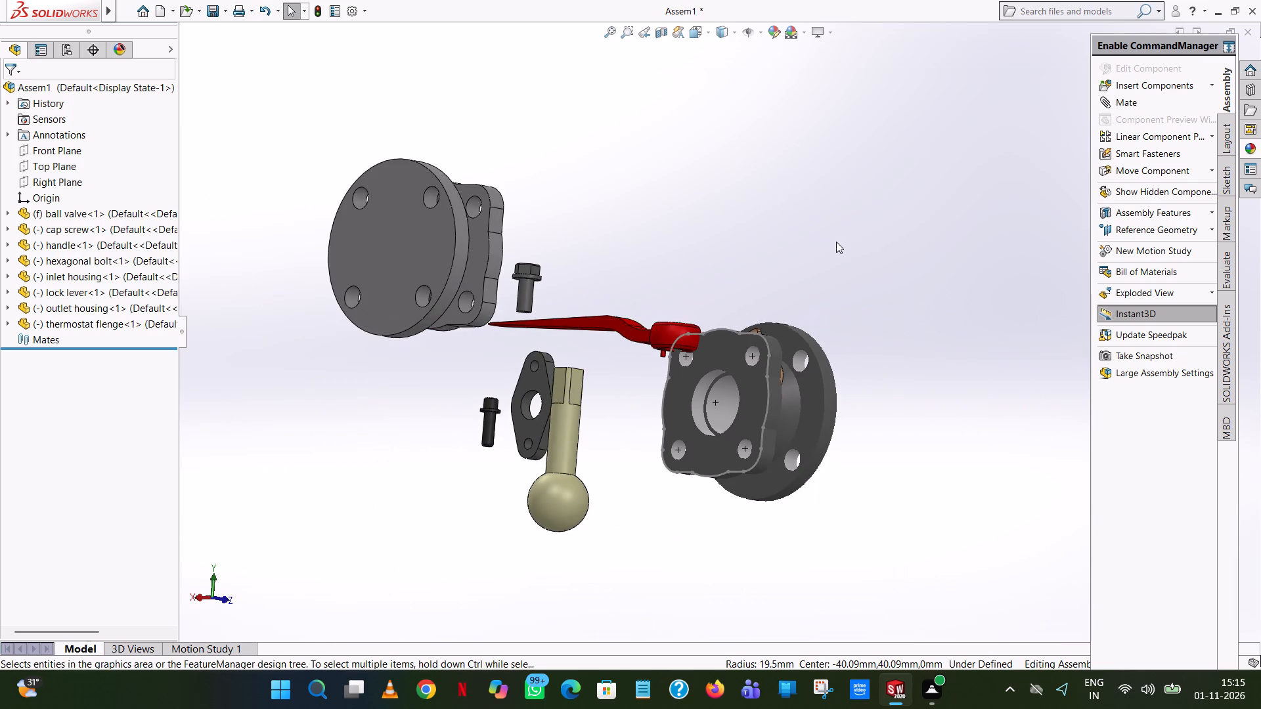
middle_click_drag(697, 351, 761, 395)
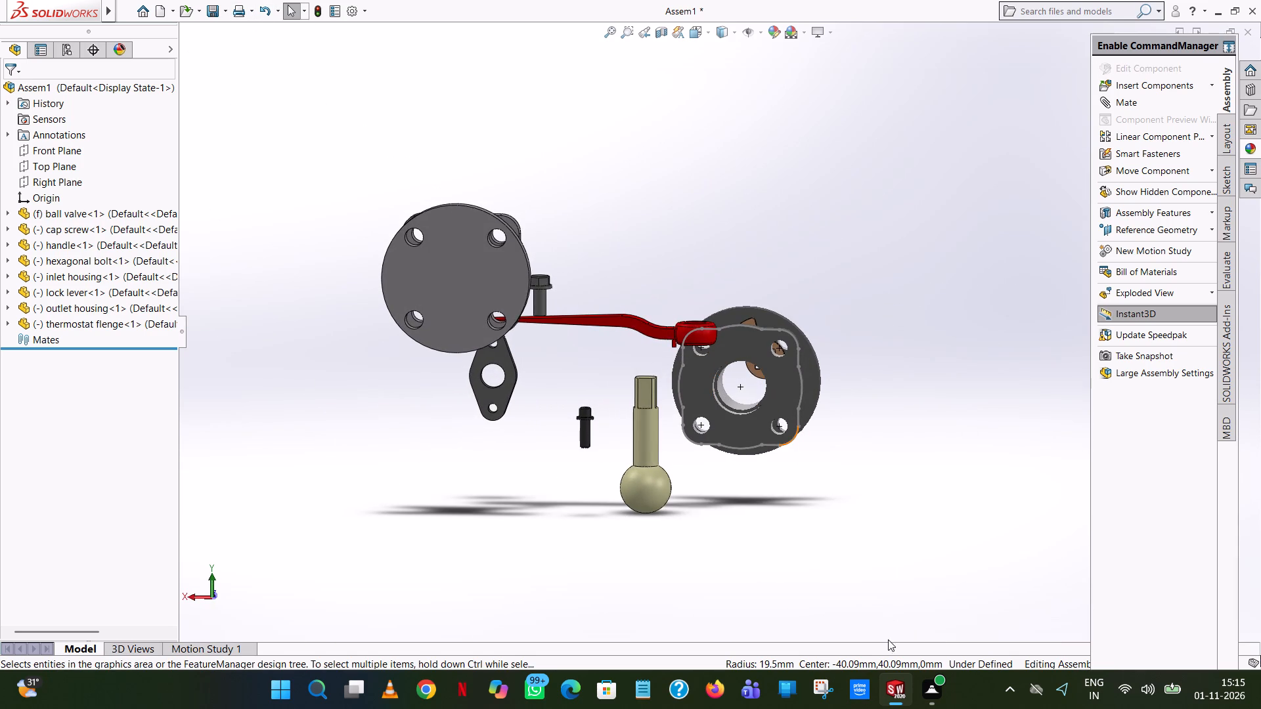
scroll(887, 644, "down", 1)
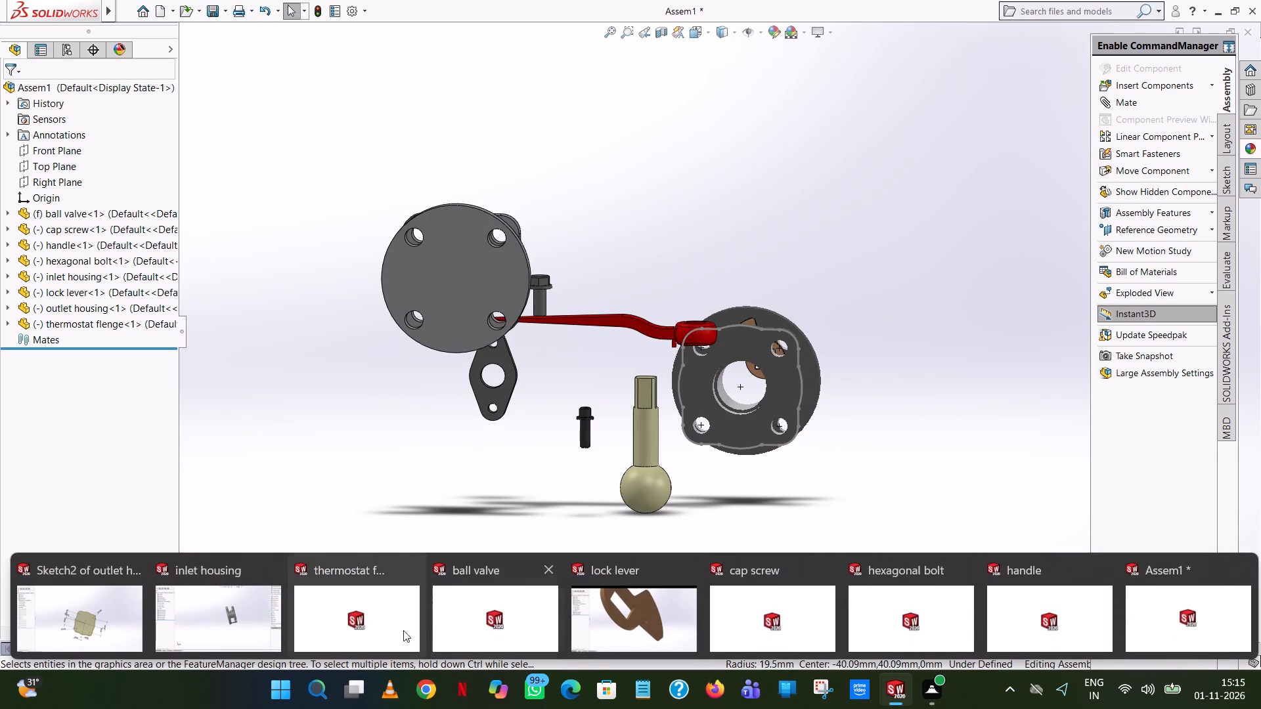
left_click(249, 612)
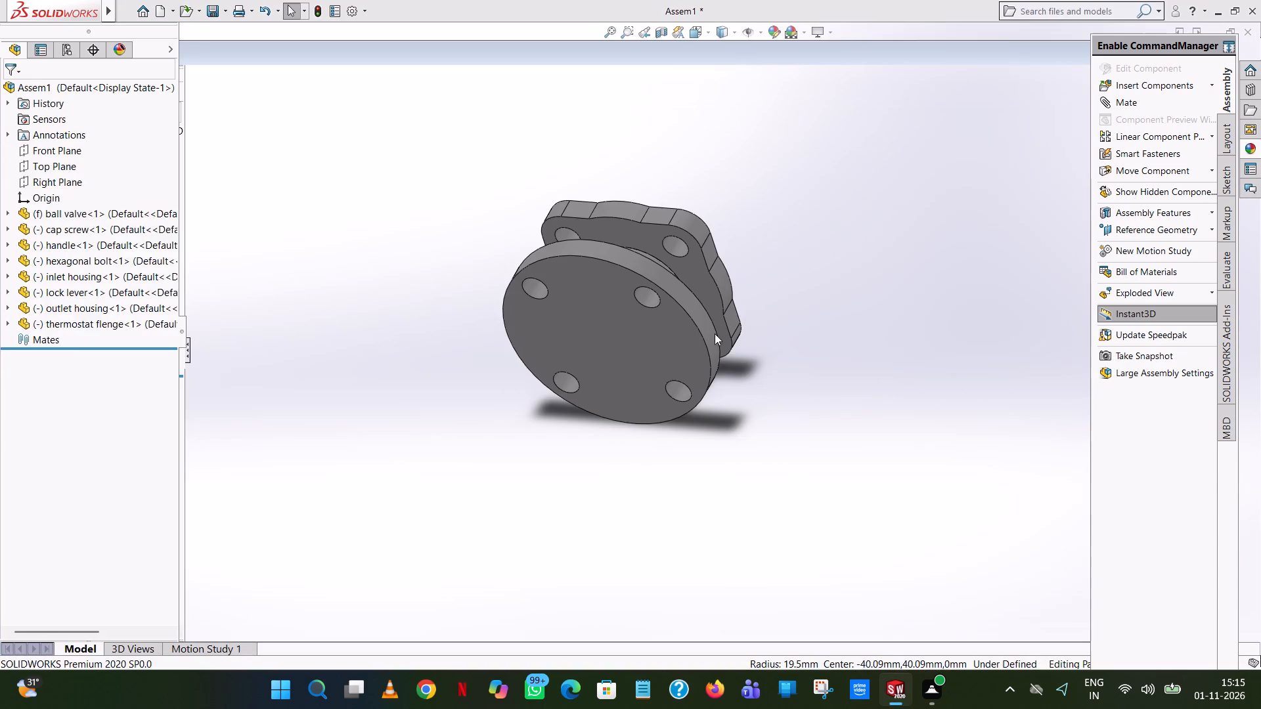
middle_click_drag(751, 325, 1065, 190)
scroll(1023, 232, "up", 1)
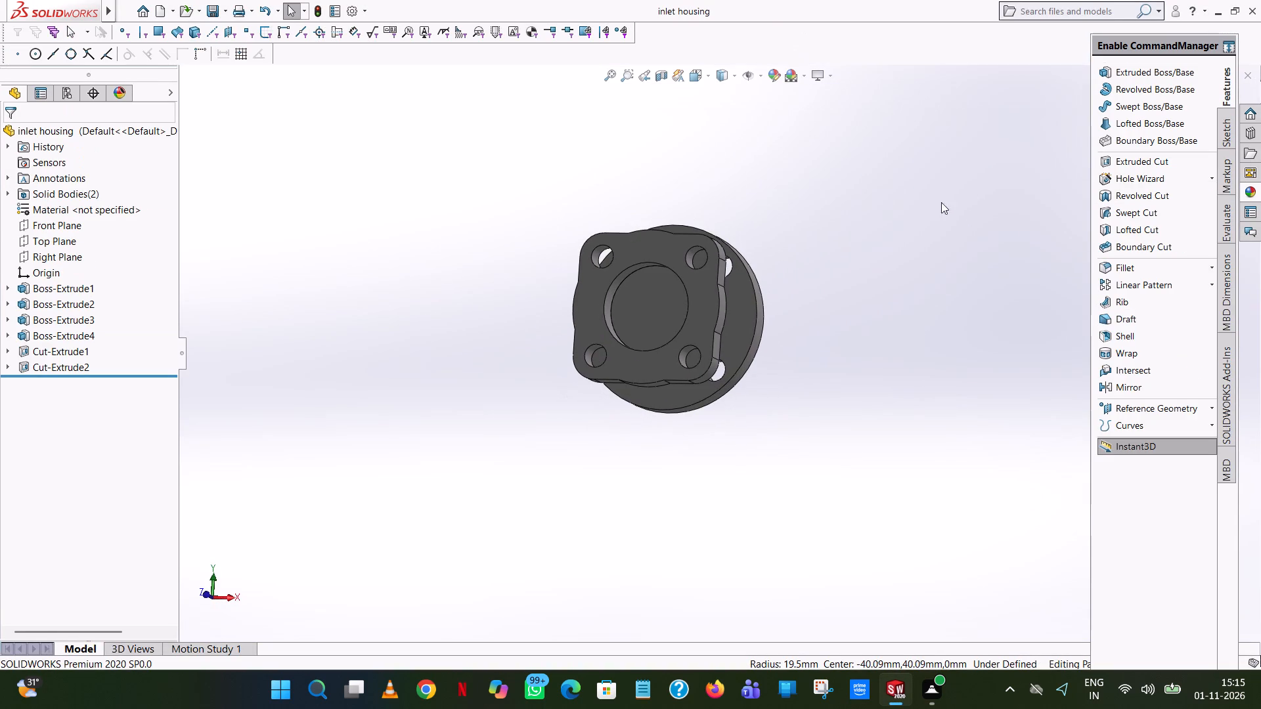
For an extruded cut, sketch an origin-centred circle on the inlet housing's square flange face, matching the central recess edge.
left_click(1151, 166)
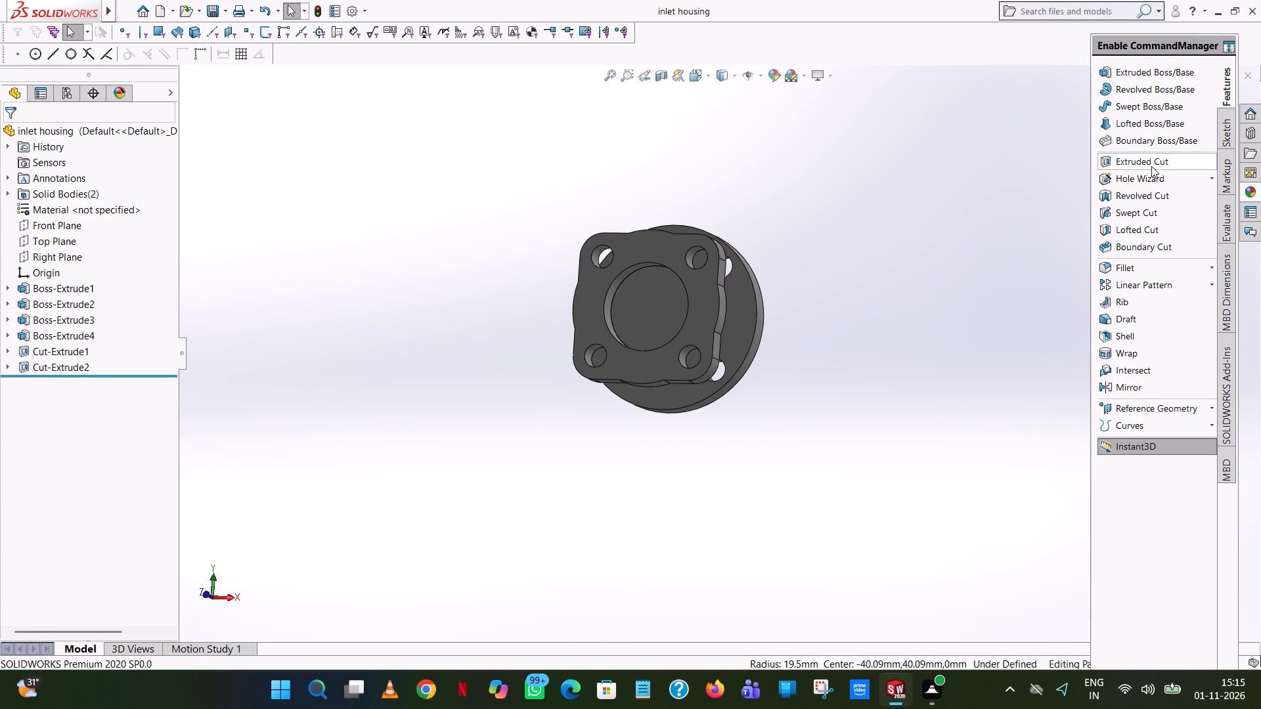
left_click(640, 247)
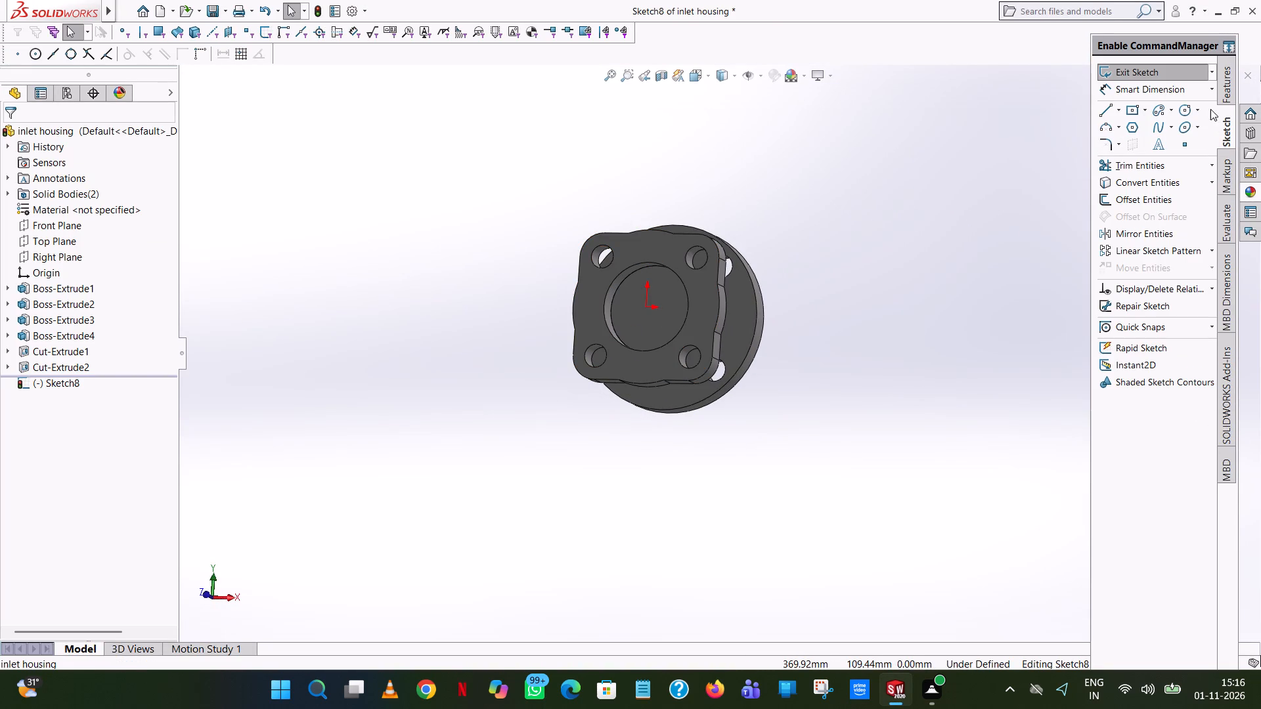
left_click(704, 76)
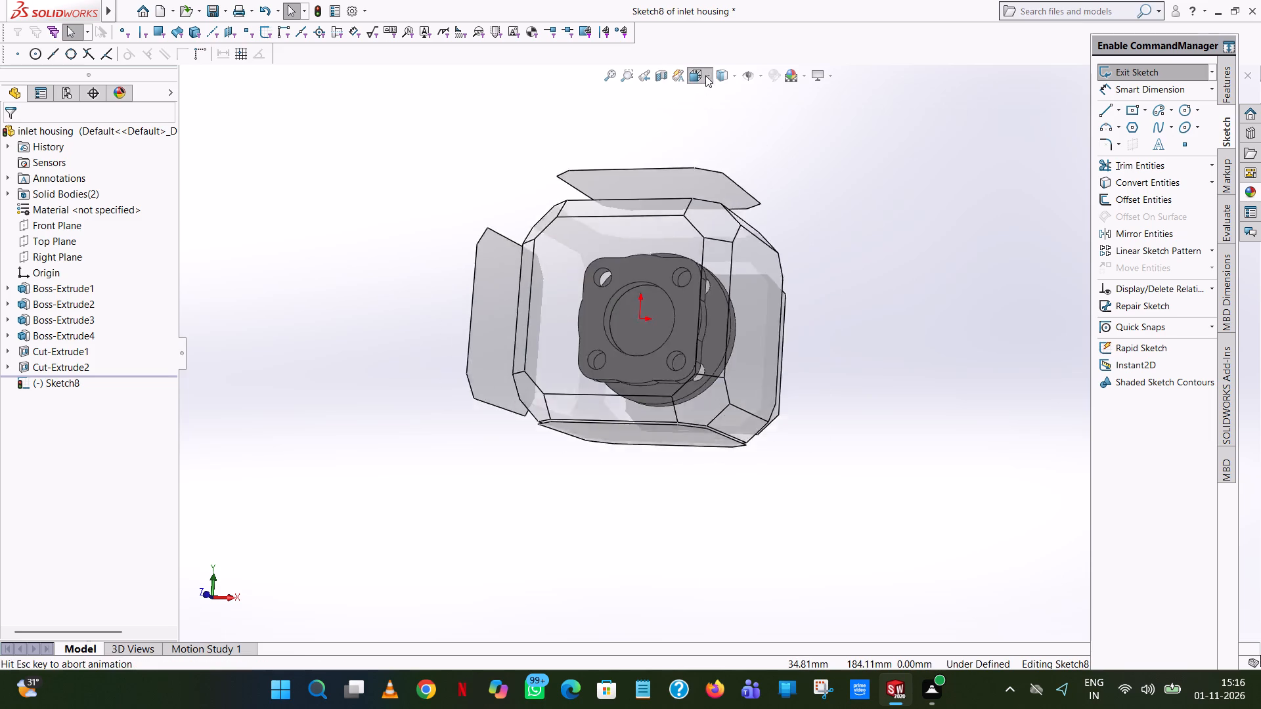
left_click(771, 150)
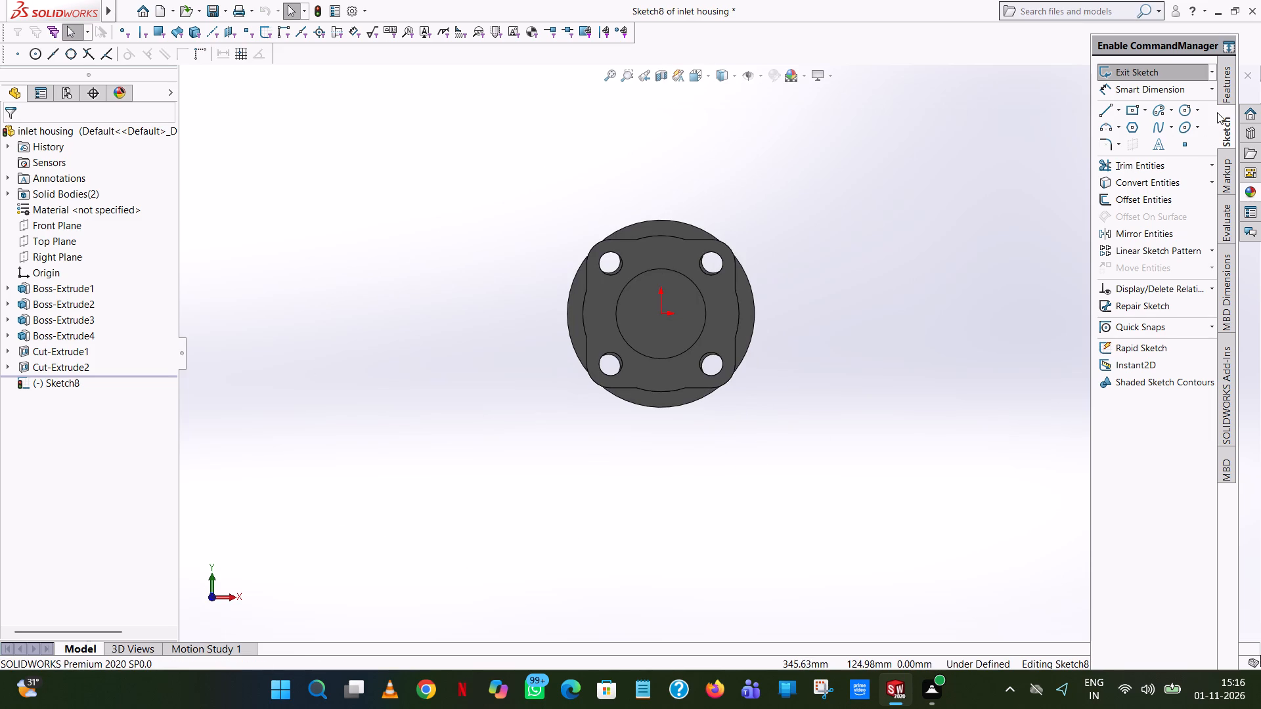
left_click(1181, 111)
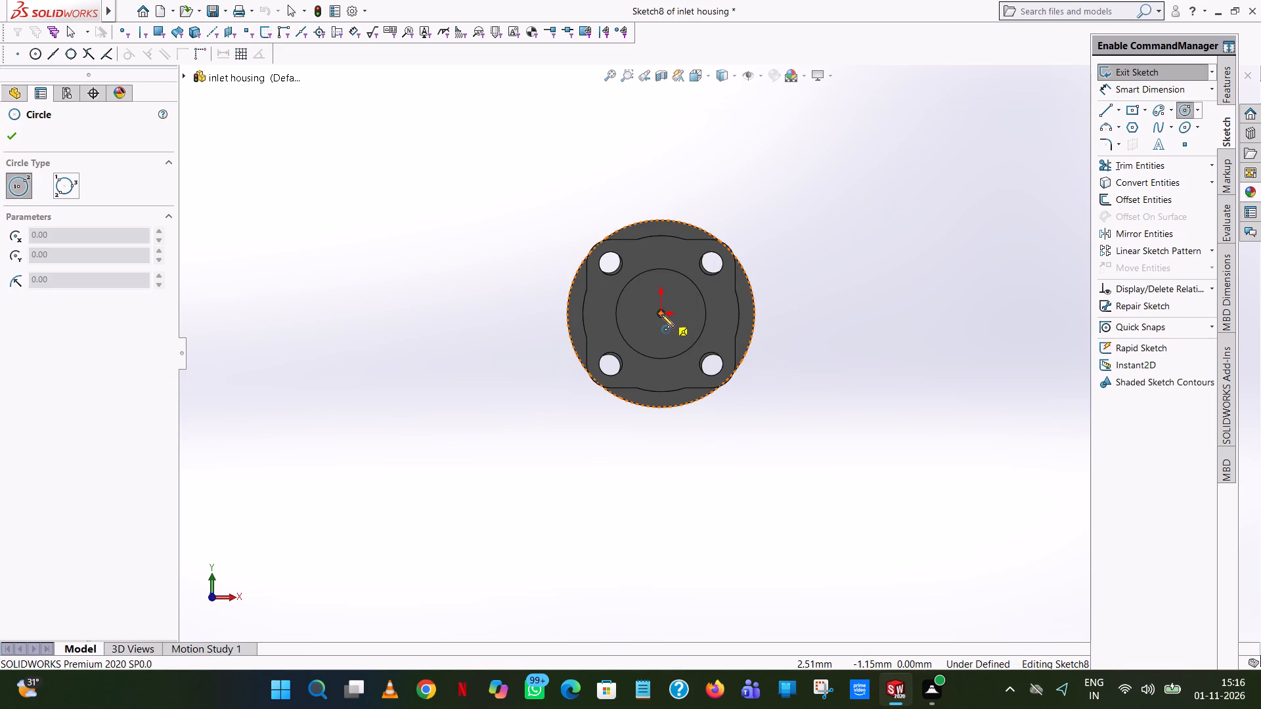
left_click(660, 313)
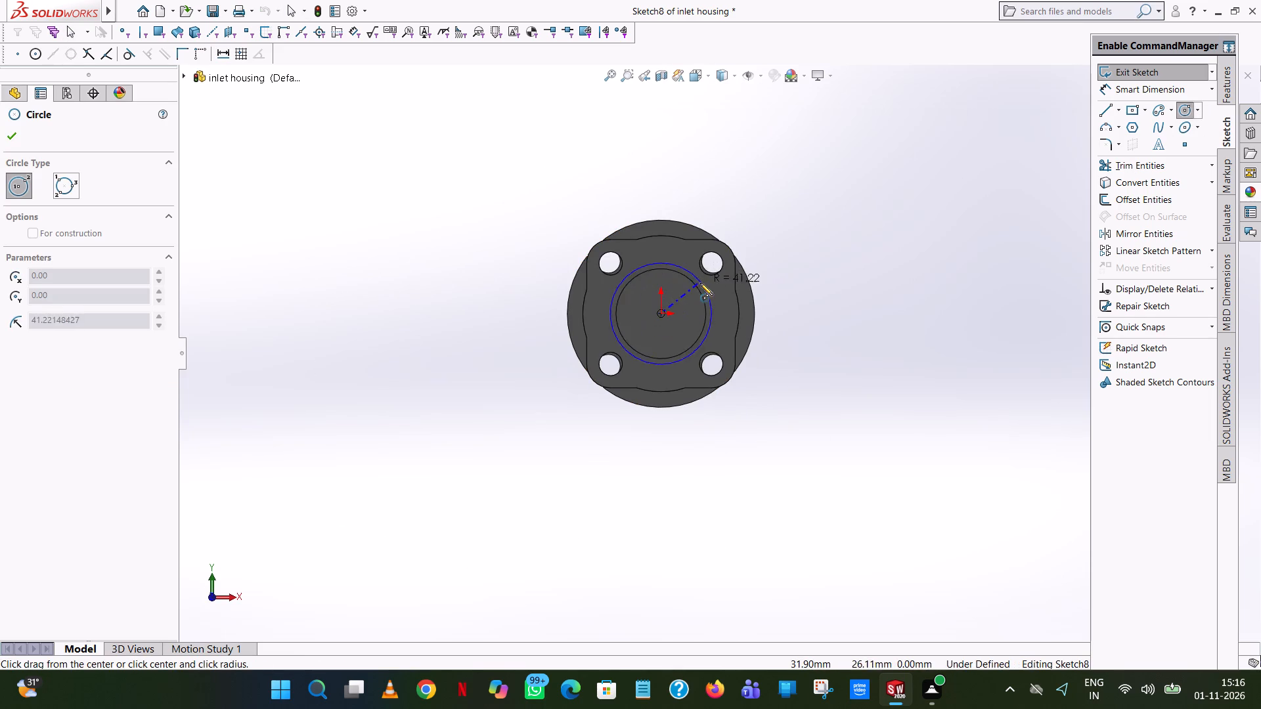
left_click(700, 291)
right_click(700, 291)
left_click(734, 297)
middle_click_drag(830, 216, 824, 217)
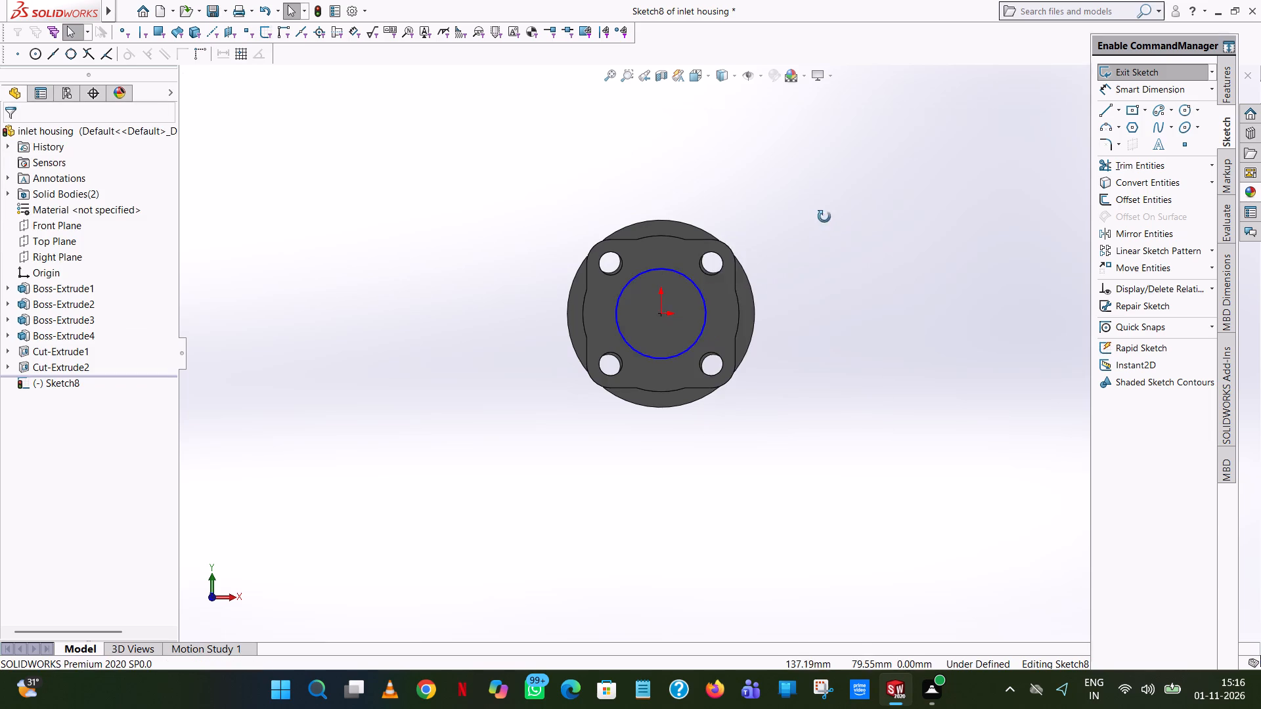
middle_click_drag(824, 217, 747, 236)
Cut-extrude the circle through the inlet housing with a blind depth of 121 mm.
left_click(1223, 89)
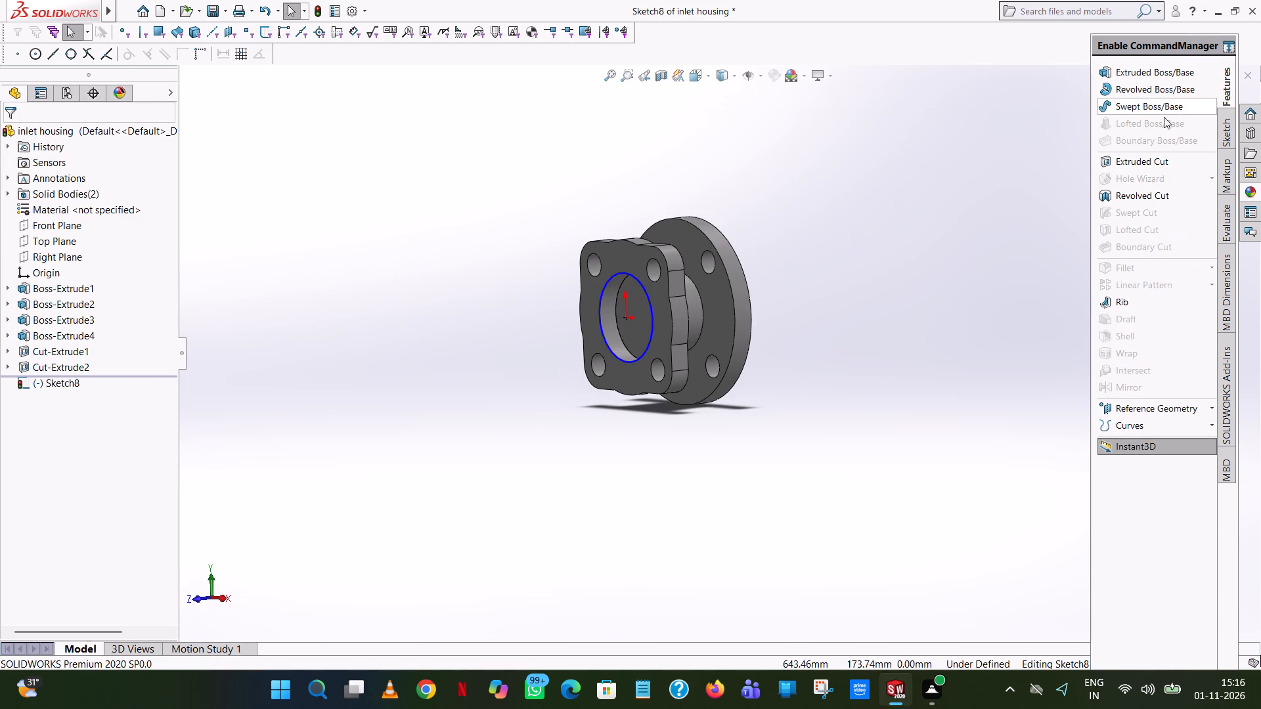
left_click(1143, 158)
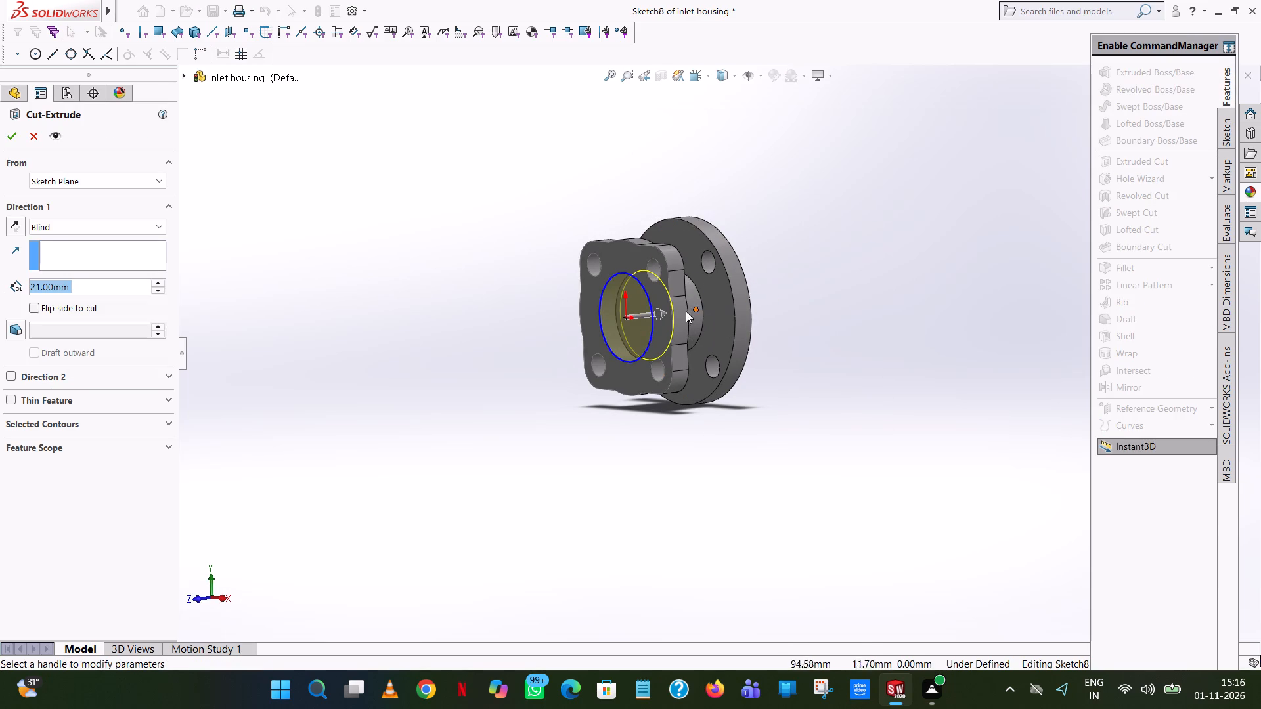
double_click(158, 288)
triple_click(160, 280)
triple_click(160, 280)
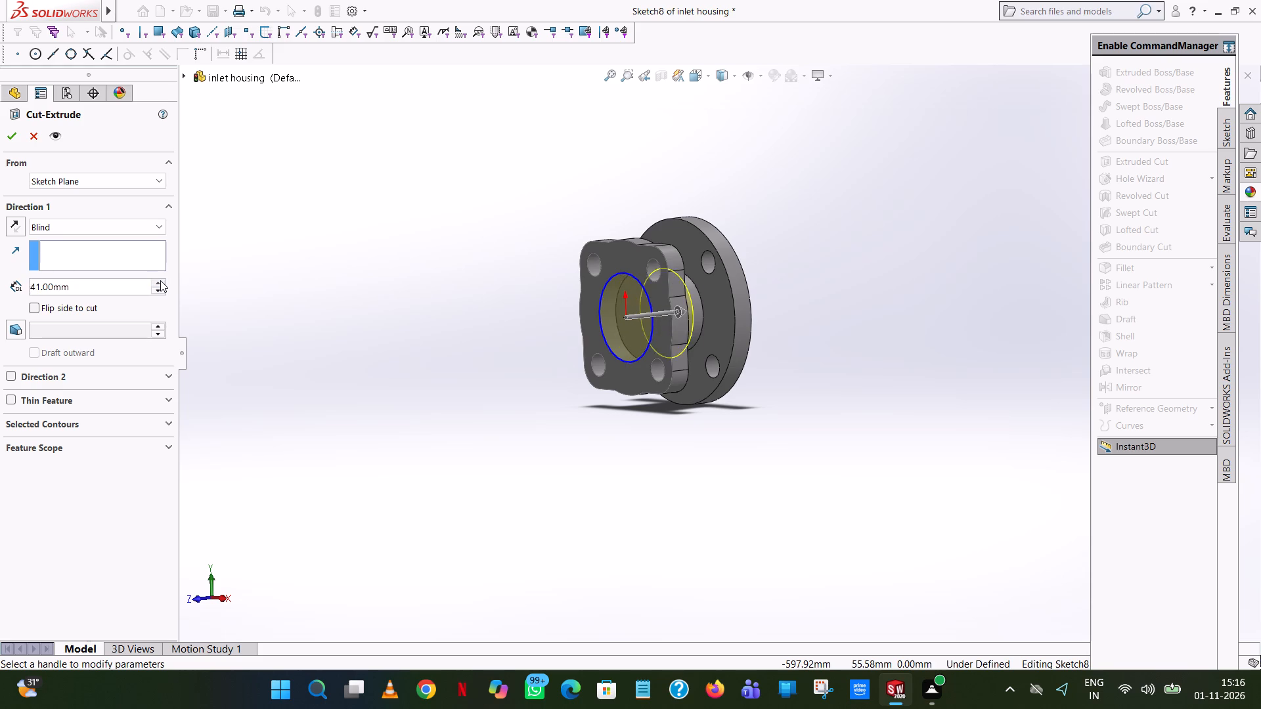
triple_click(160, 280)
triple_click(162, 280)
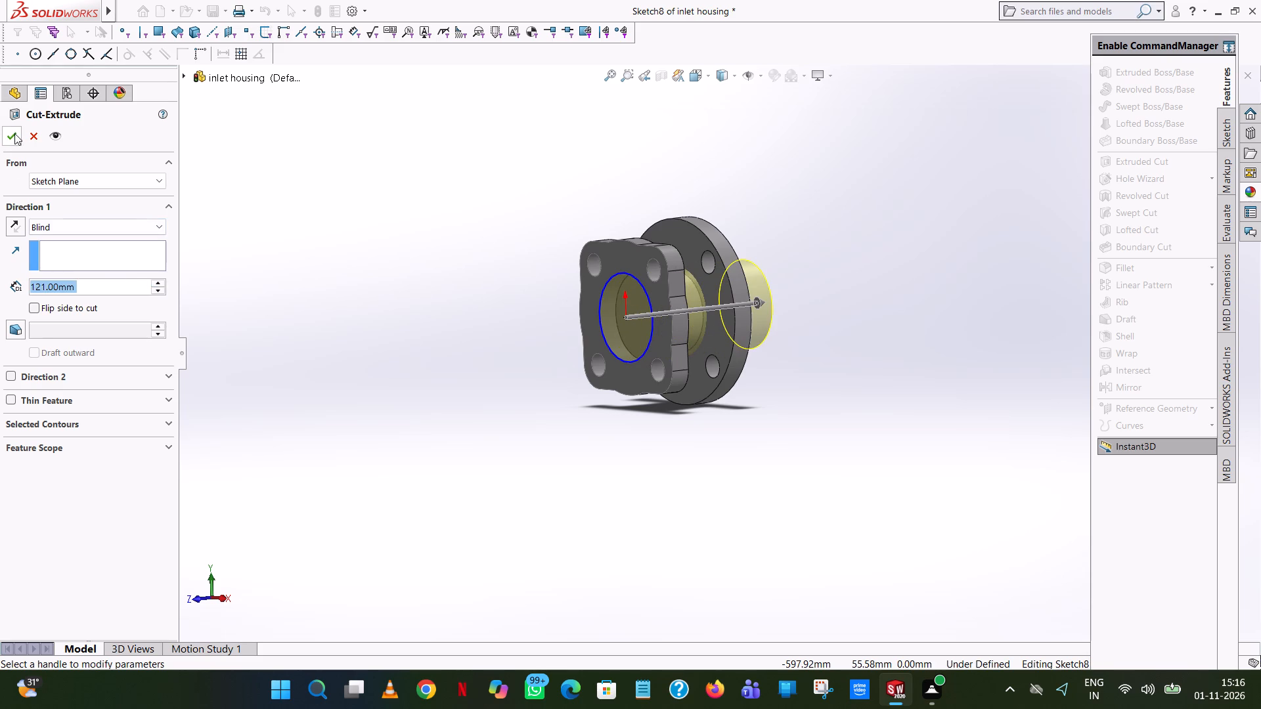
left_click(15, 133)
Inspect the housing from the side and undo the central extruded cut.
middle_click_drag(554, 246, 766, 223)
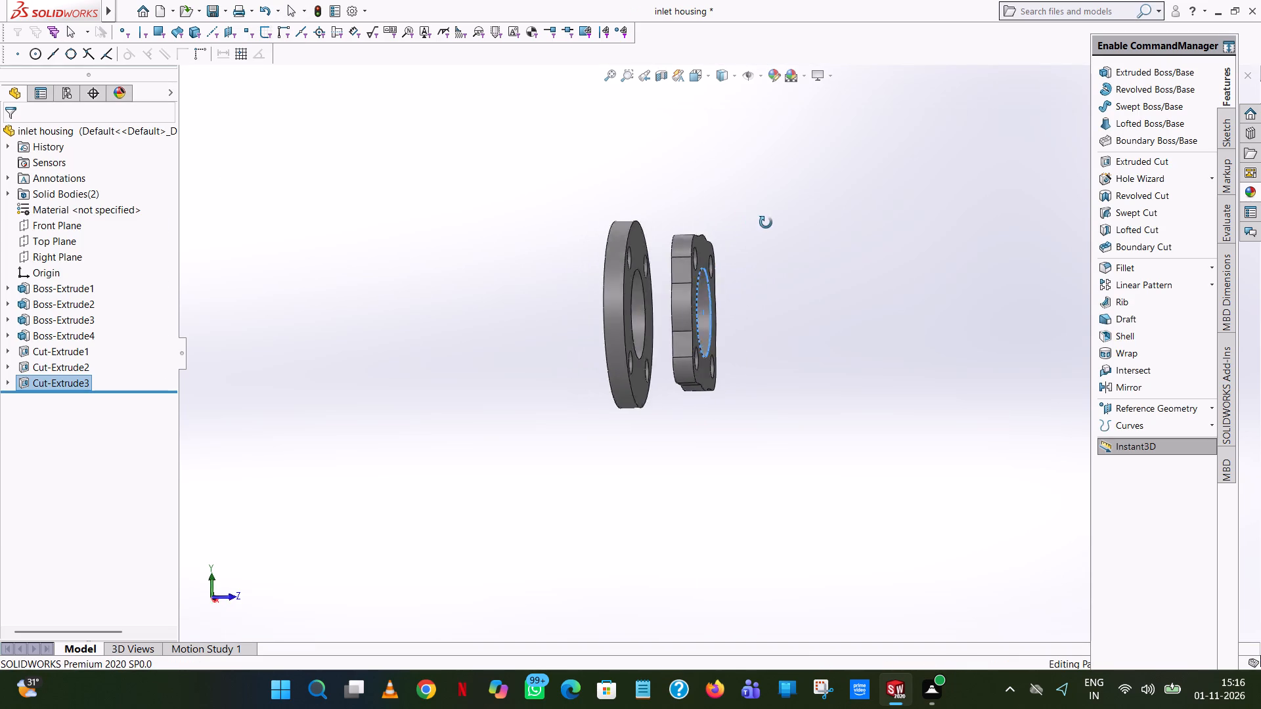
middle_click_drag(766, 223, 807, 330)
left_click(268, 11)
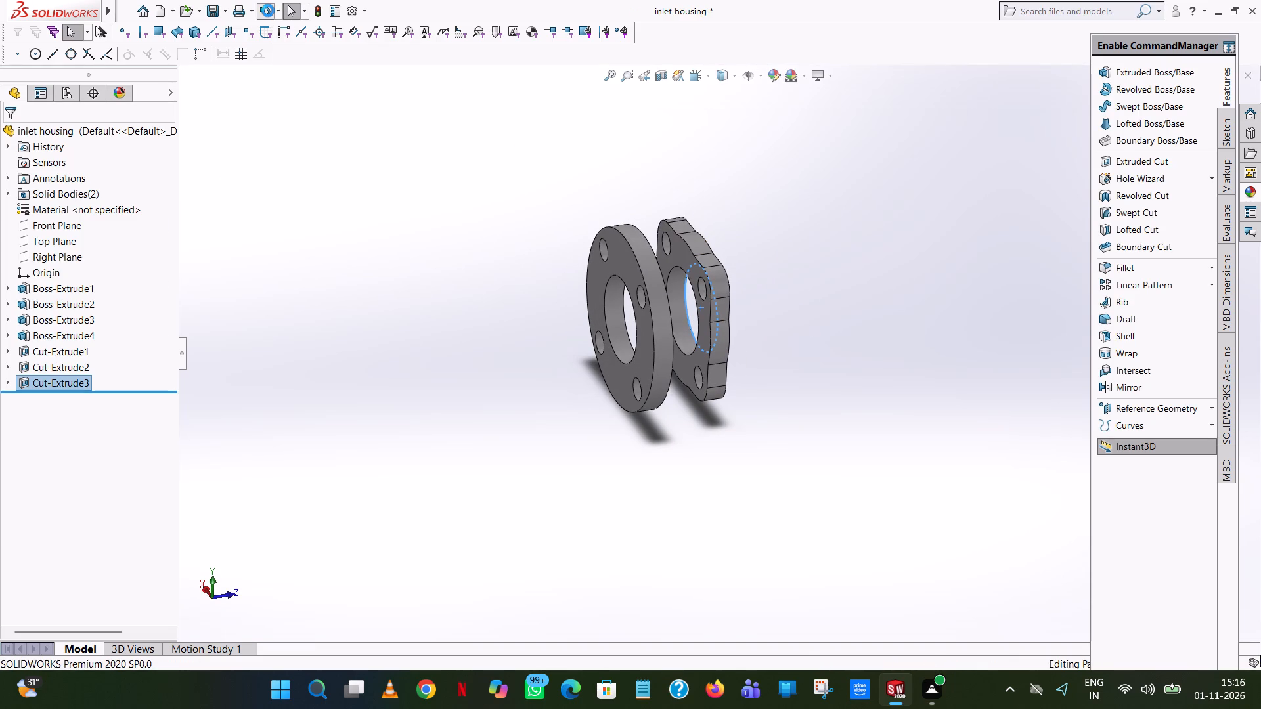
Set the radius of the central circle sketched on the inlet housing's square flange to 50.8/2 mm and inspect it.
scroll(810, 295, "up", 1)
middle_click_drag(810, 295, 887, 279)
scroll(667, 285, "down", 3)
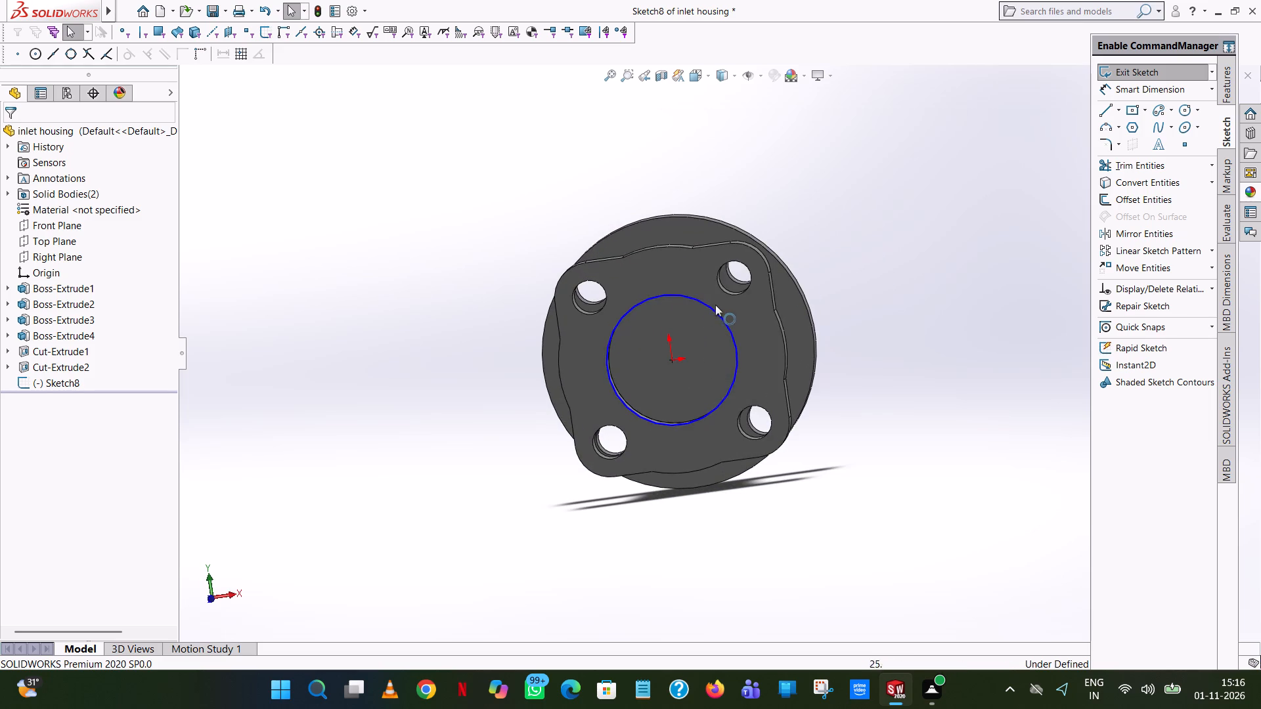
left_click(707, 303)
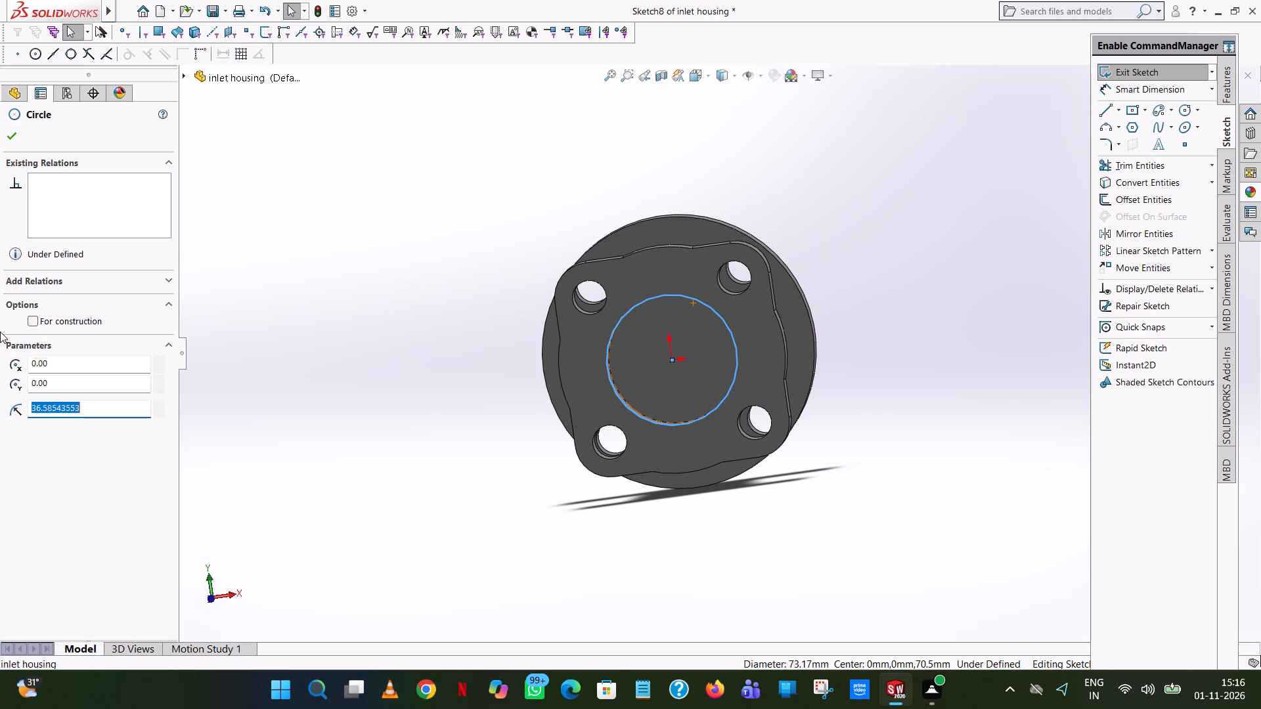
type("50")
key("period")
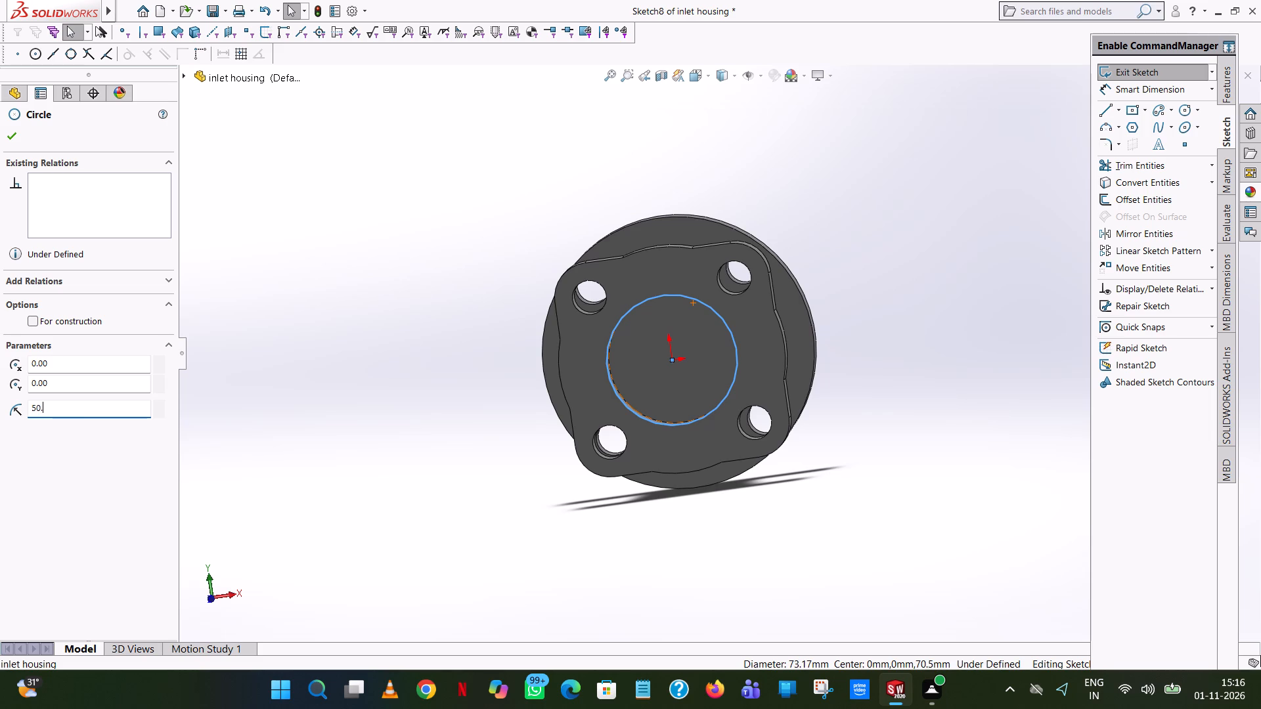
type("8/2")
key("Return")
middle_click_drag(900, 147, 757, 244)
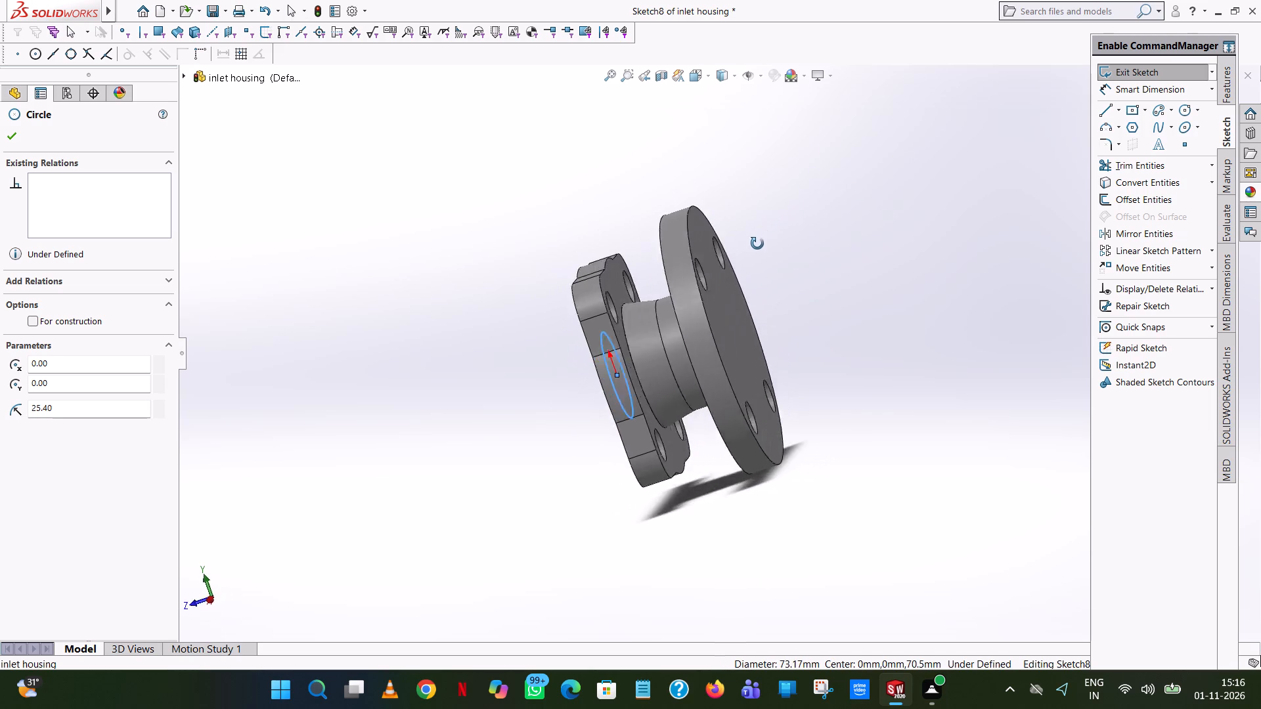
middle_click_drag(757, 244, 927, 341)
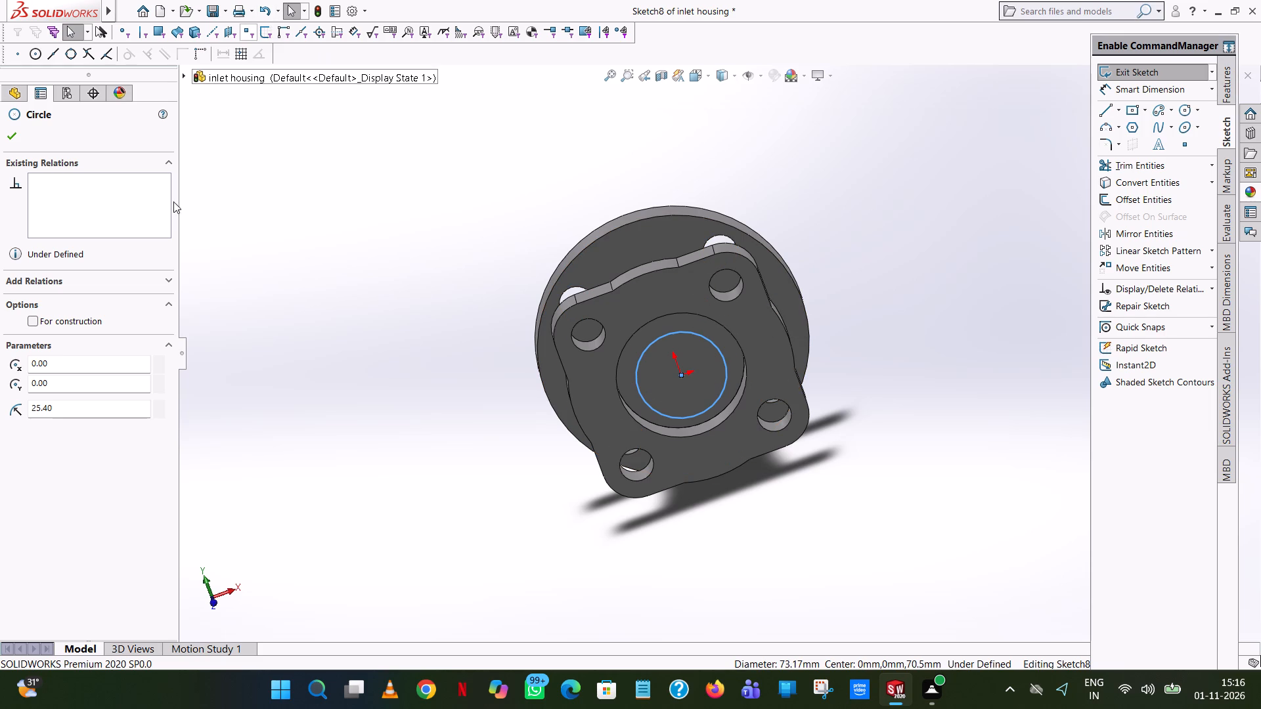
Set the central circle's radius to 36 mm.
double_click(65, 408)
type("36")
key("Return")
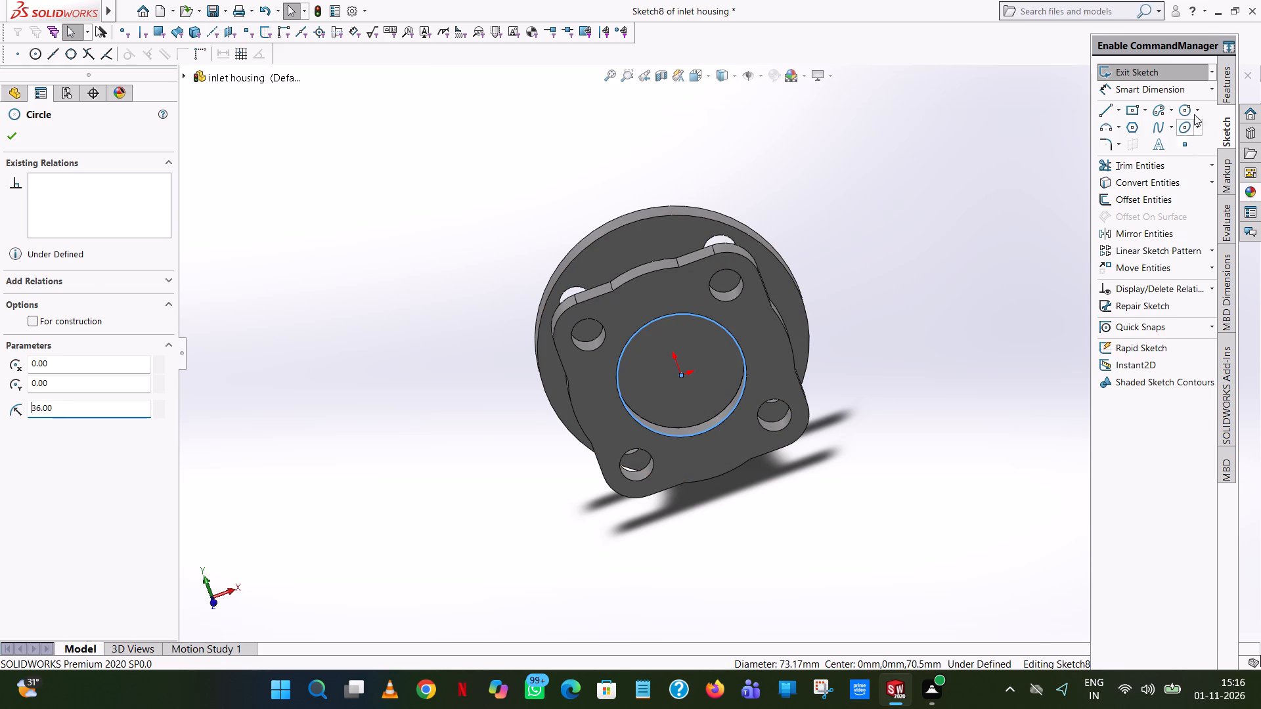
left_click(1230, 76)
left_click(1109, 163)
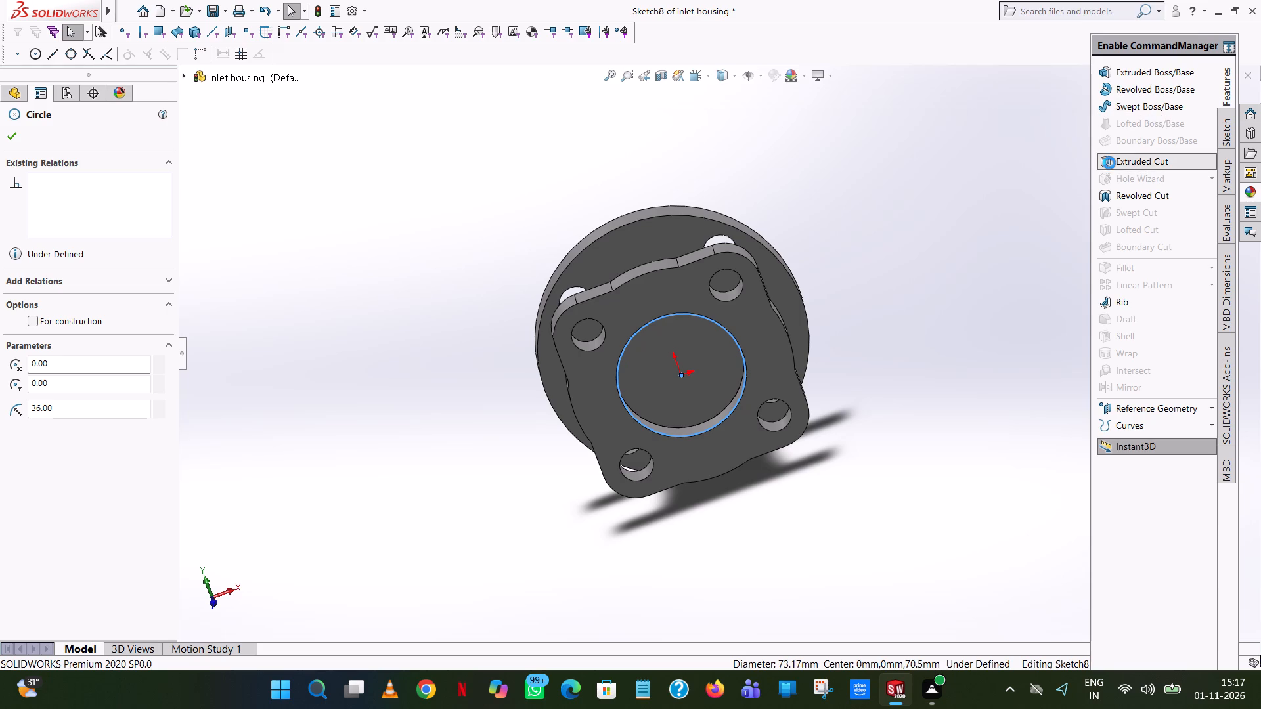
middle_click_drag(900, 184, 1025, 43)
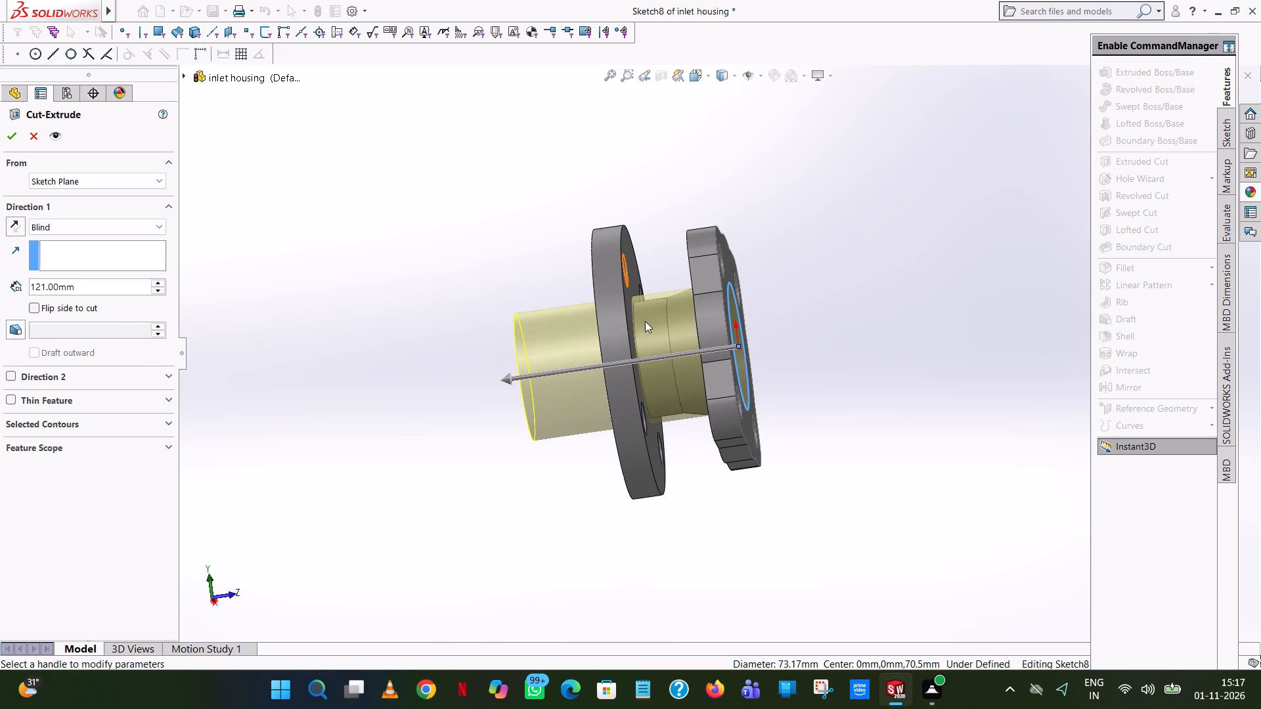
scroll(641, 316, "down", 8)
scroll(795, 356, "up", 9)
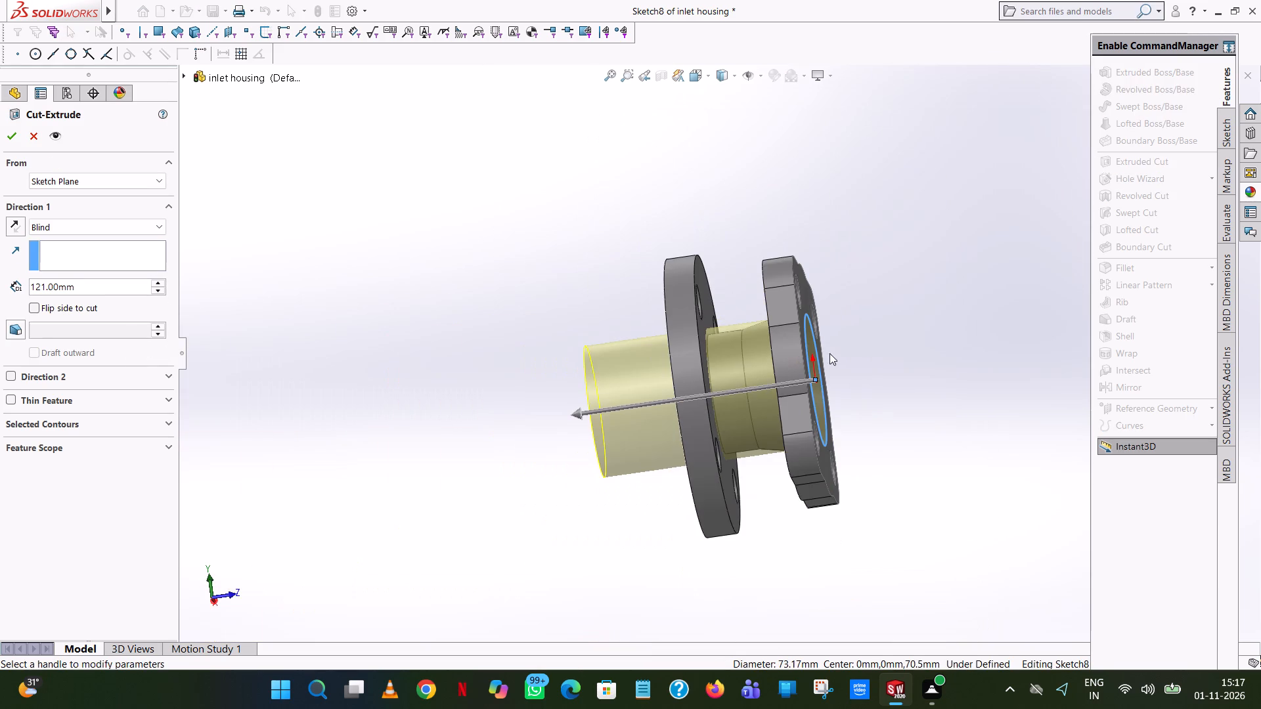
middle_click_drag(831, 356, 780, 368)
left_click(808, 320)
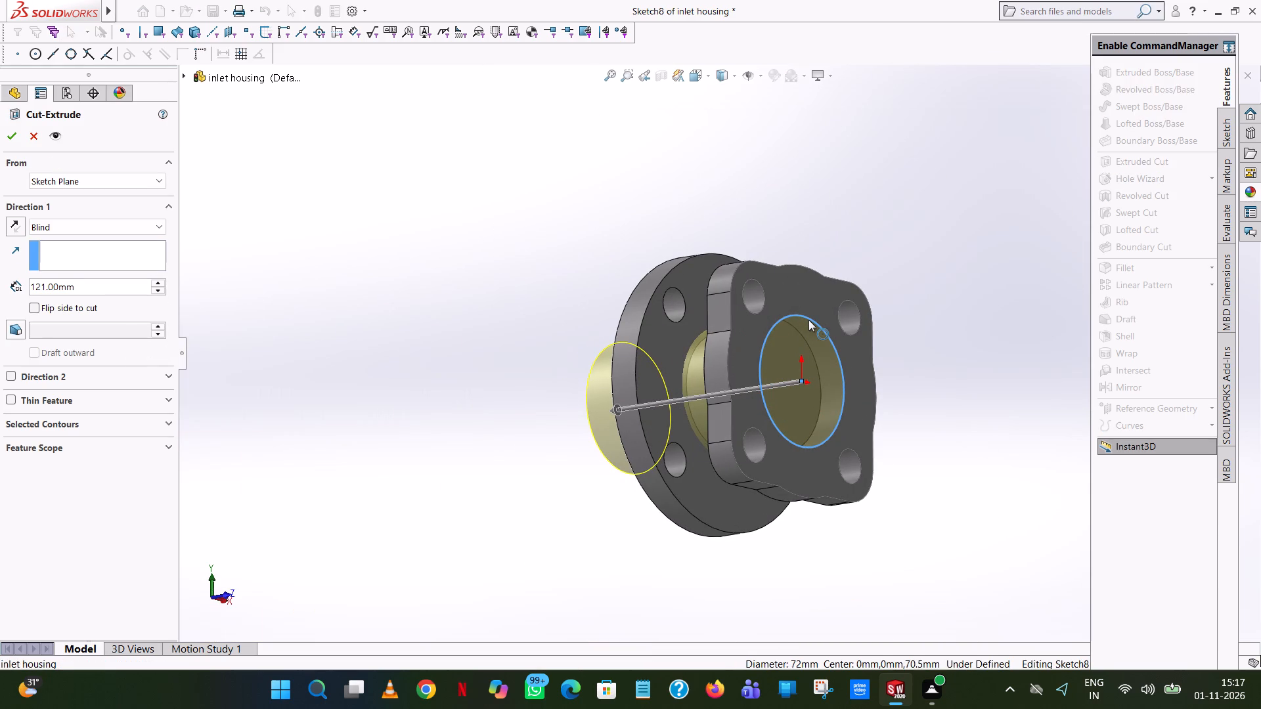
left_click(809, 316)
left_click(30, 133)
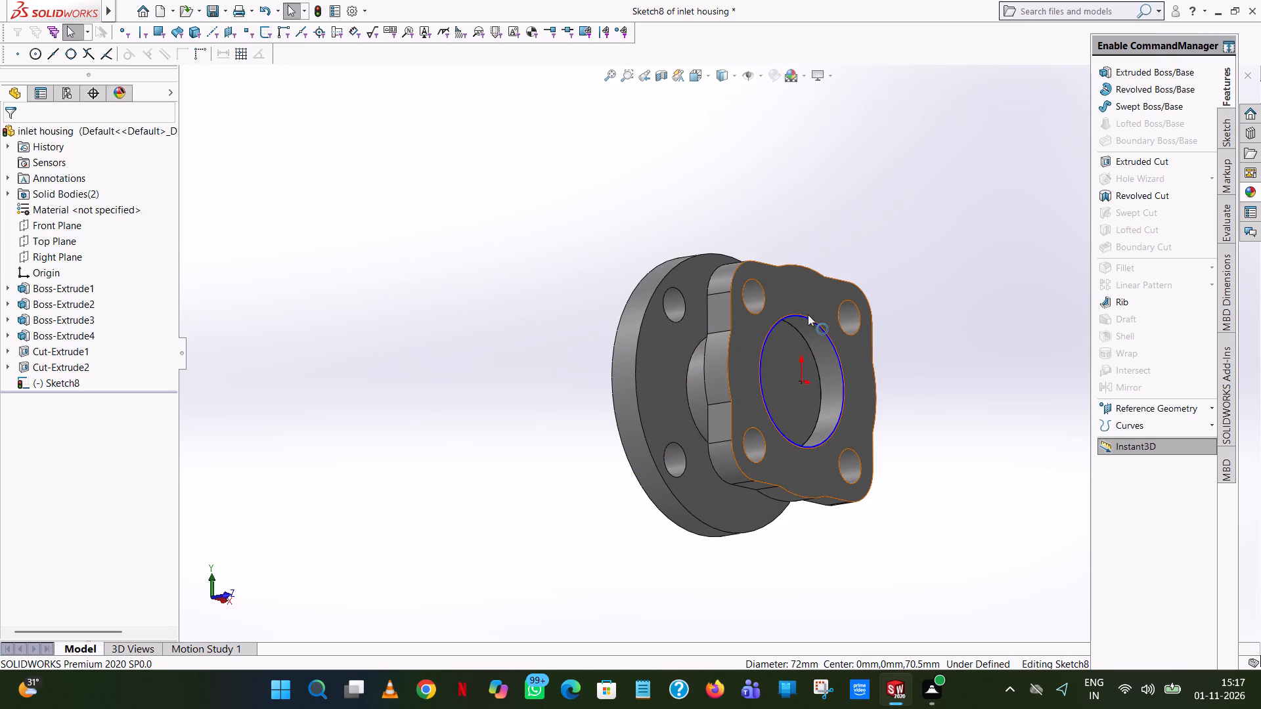
Set the radius of the circle on the inlet housing's square flange to 50.8/2 mm.
left_click(807, 314)
left_click(866, 198)
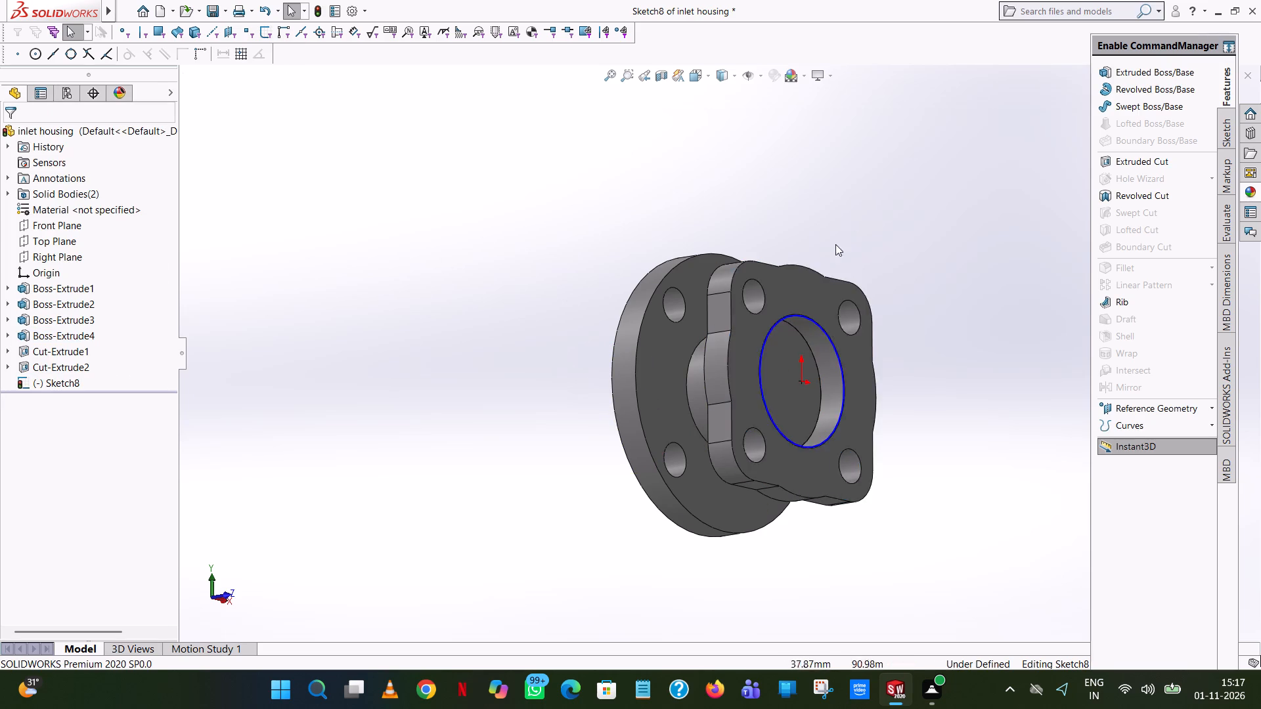
left_click(800, 317)
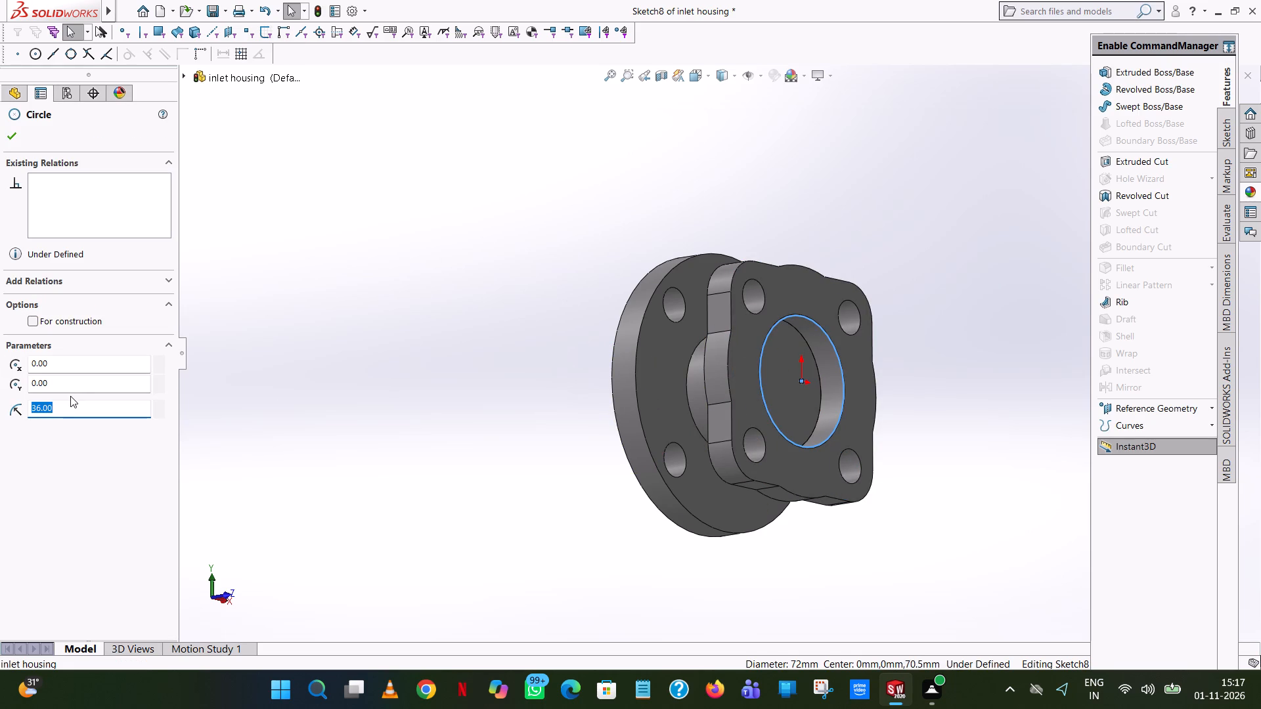
type("50.8/2")
key("Return")
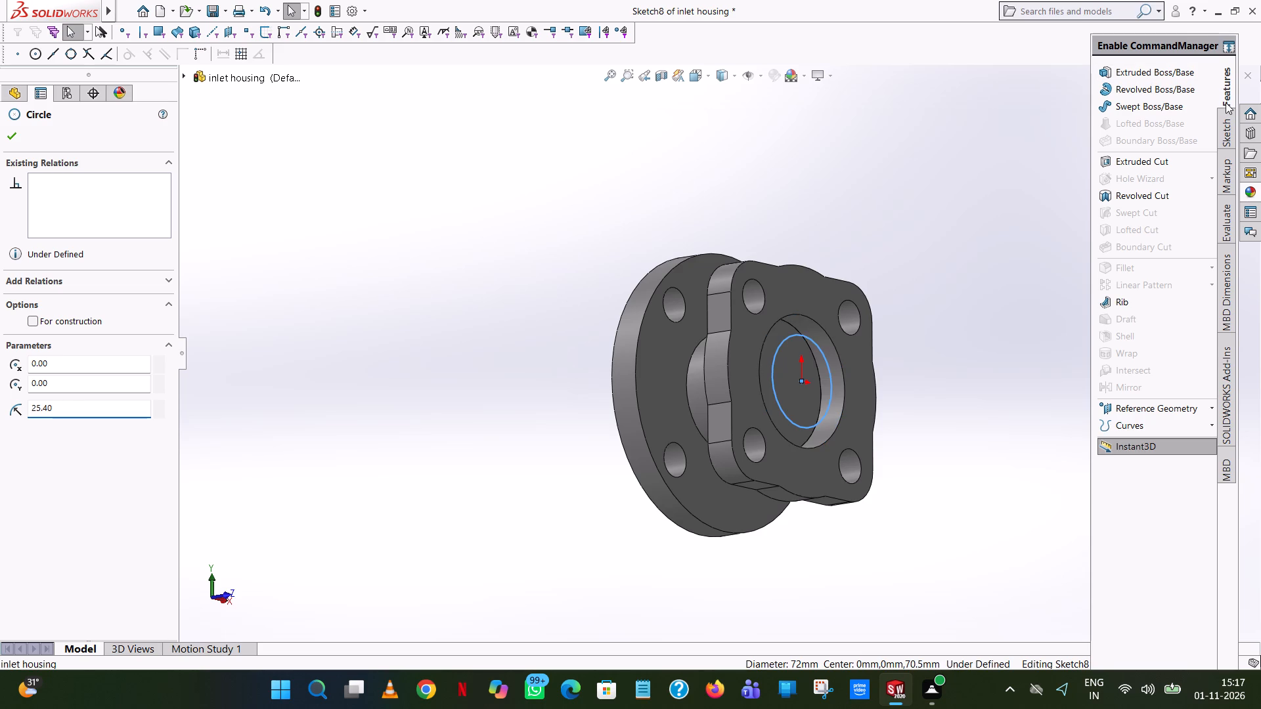
left_click(16, 127)
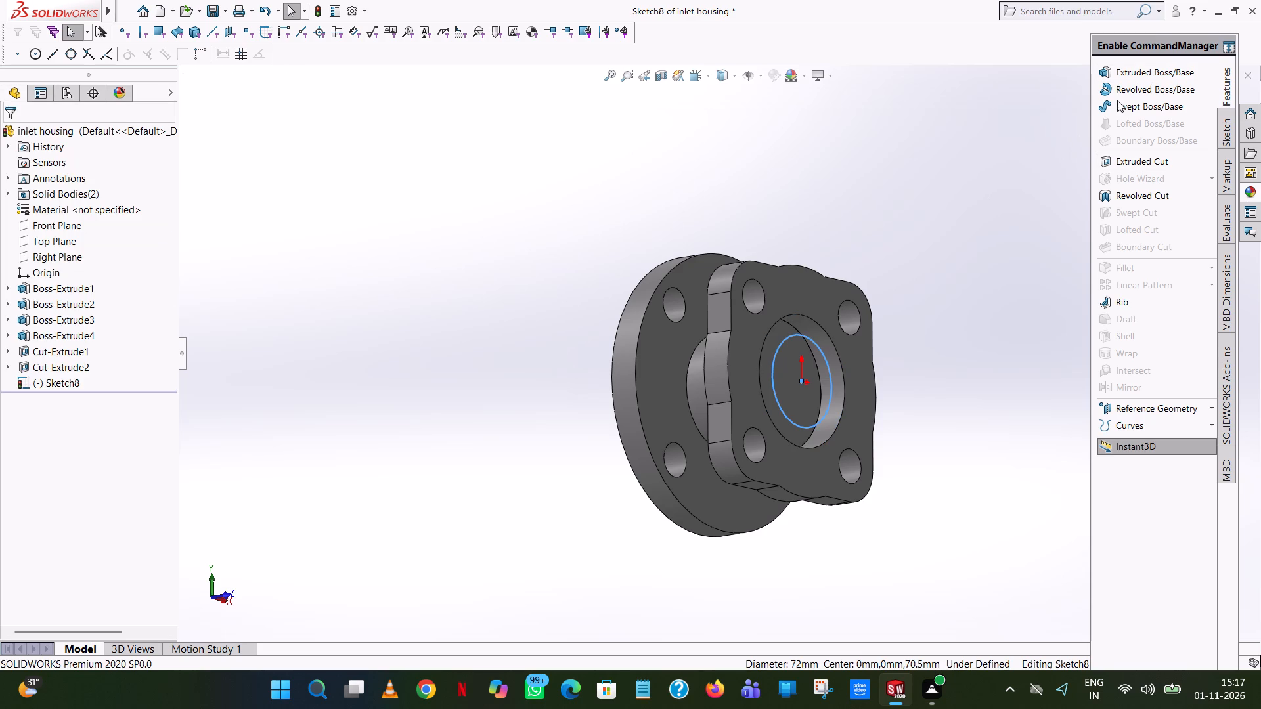
Cut-extrude the central circle through the inlet housing with a blind depth of 121 mm and inspect the bore.
left_click(1164, 160)
middle_click_drag(561, 197, 636, 216)
scroll(636, 216, "up", 1)
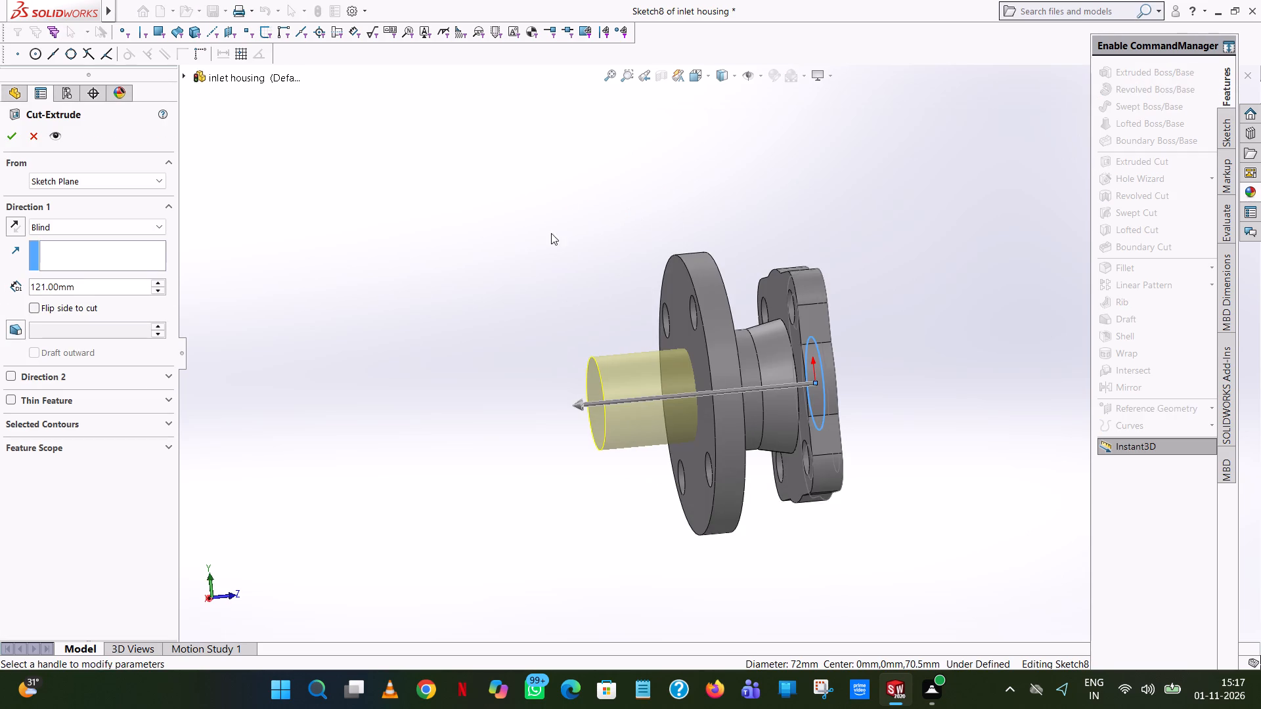
left_click(10, 139)
left_click(830, 223)
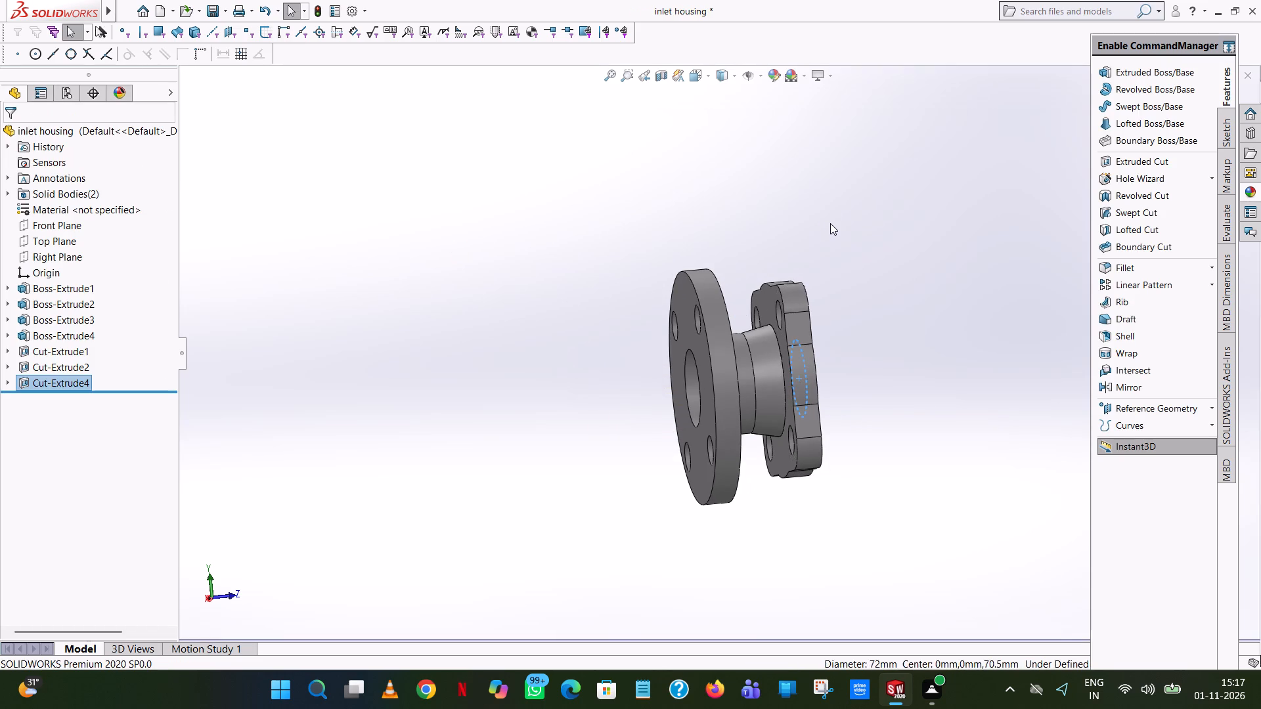
middle_click_drag(831, 225, 1160, 158)
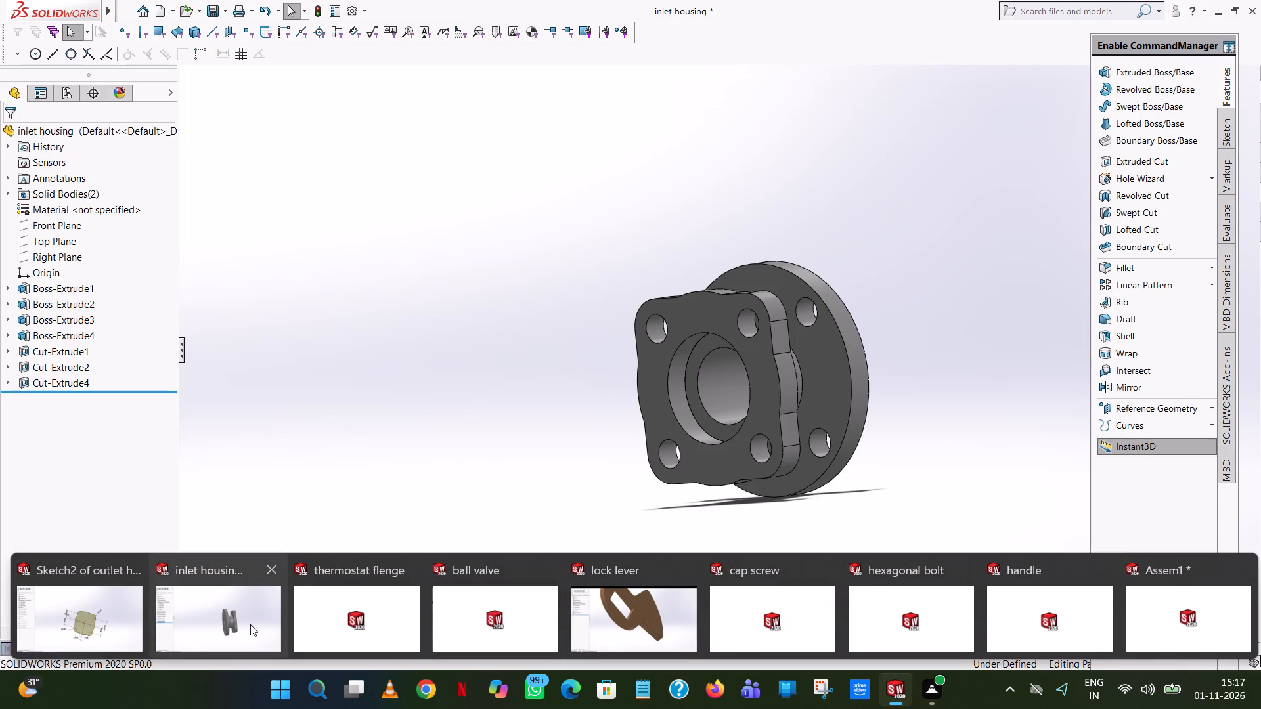
Switch to the outlet housing part document and exit its open flange sketch.
left_click(116, 622)
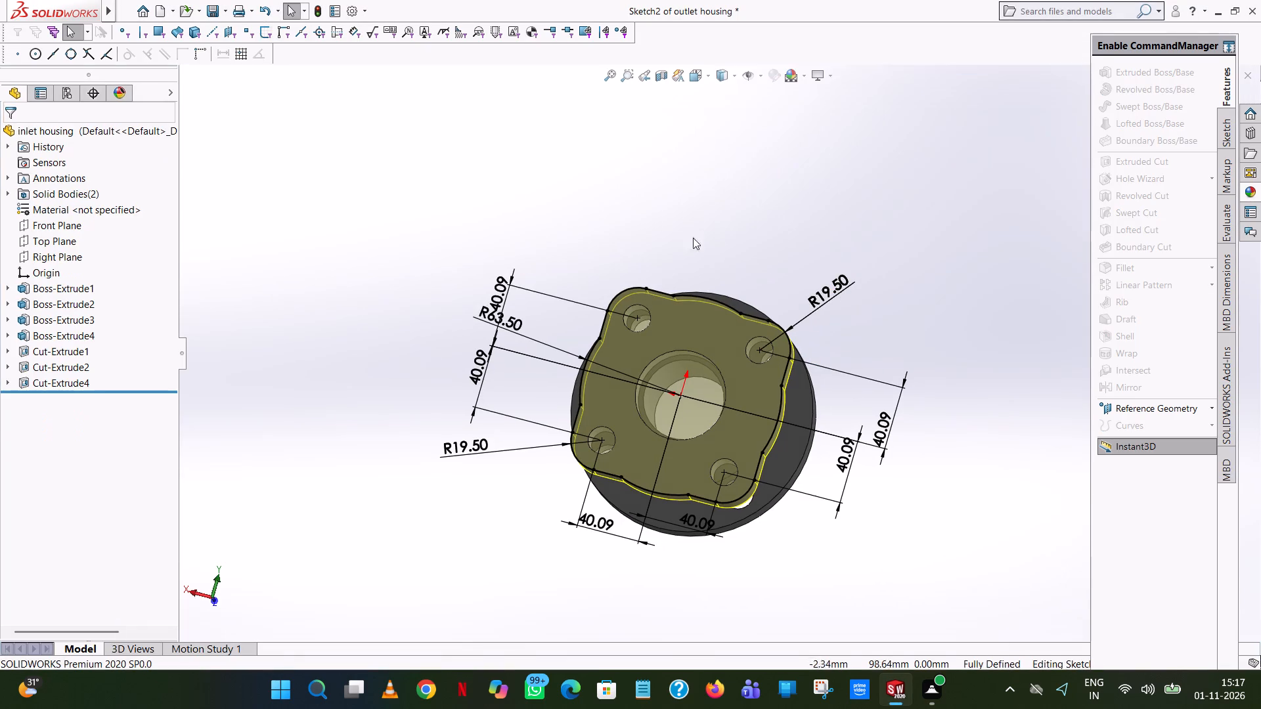
left_click(445, 181)
left_click(1232, 134)
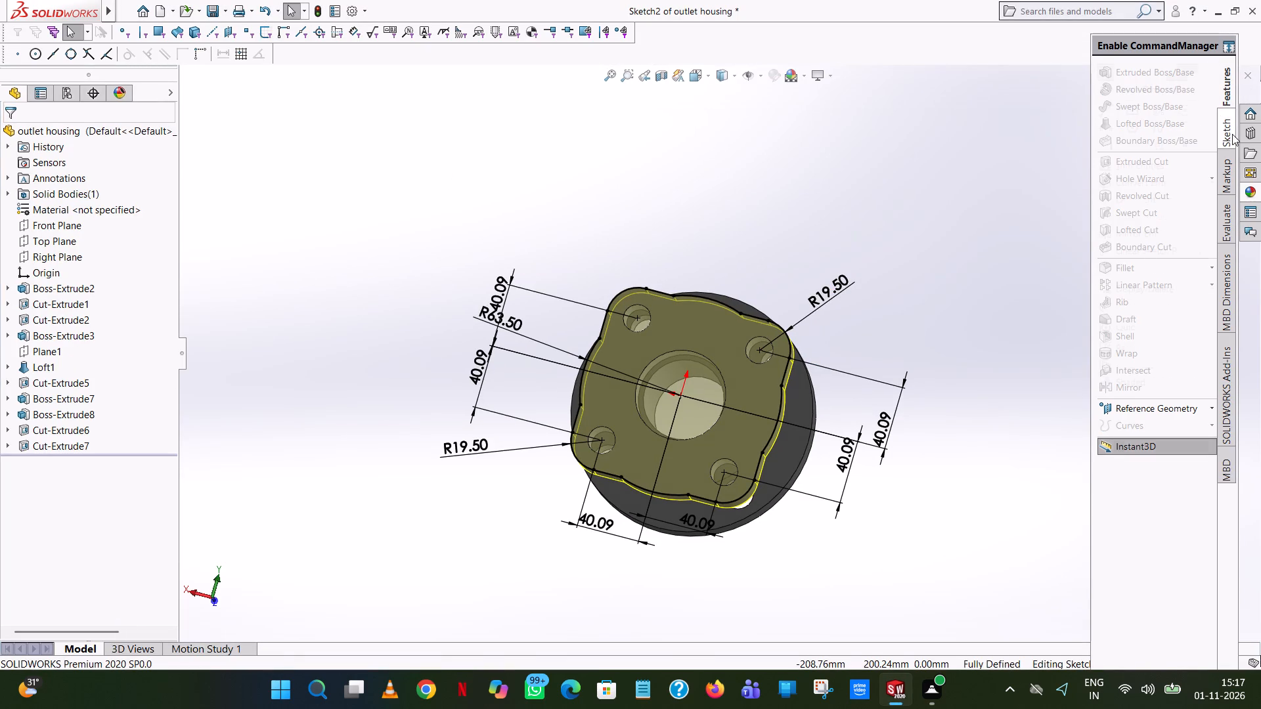
left_click(1134, 66)
left_click(945, 240)
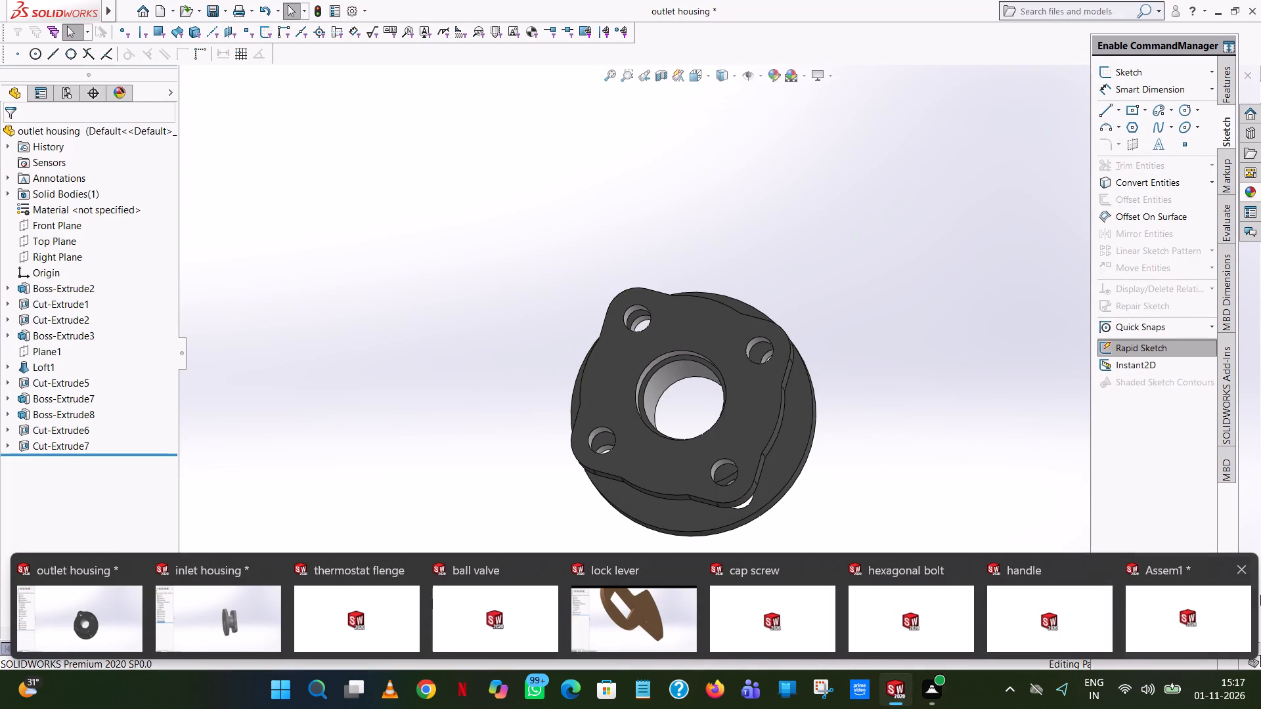
Return to the Assem1 assembly and rebuild it with the changed part models.
left_click(1226, 602)
scroll(840, 437, "up", 1)
middle_click_drag(827, 438, 804, 450)
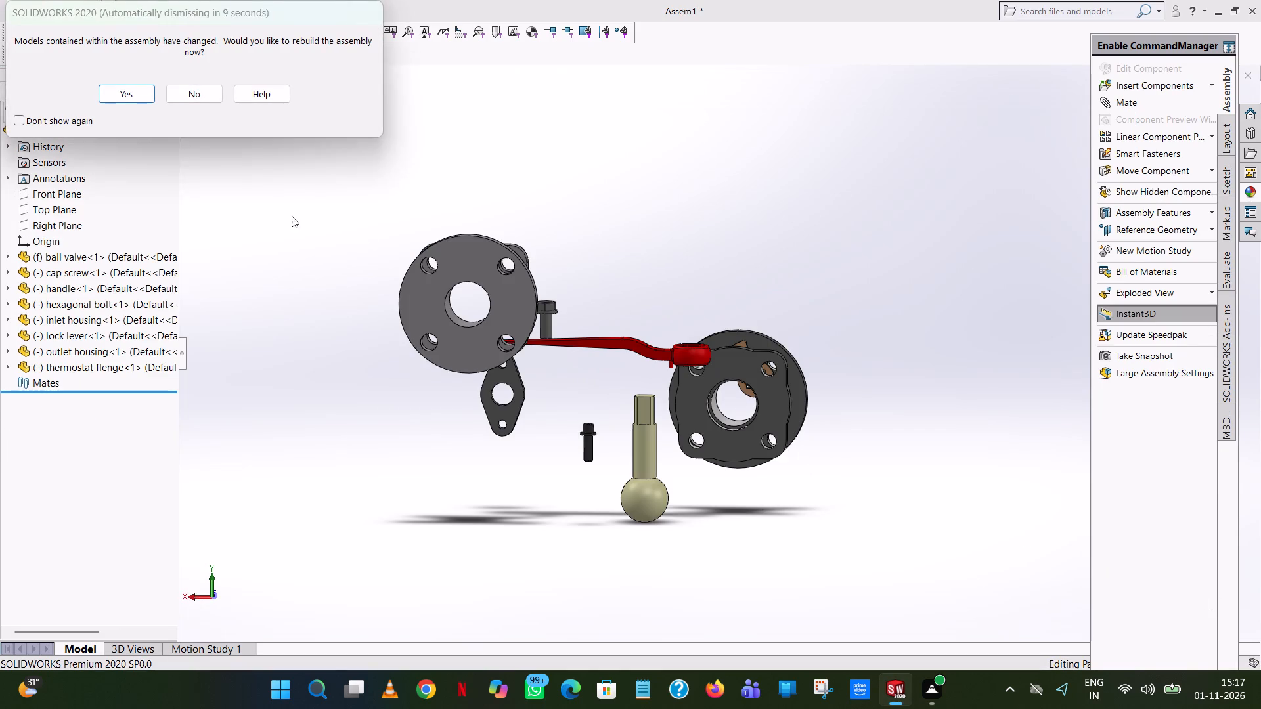
left_click(116, 89)
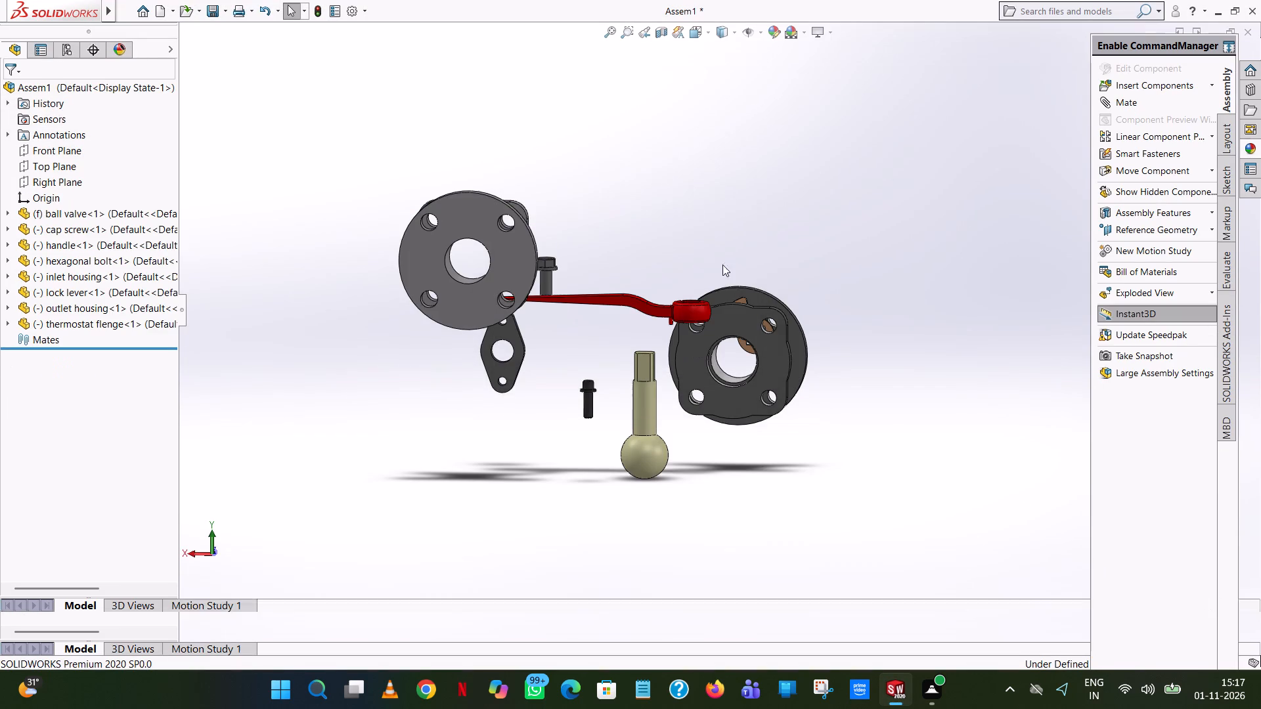
Examine the inlet housing's bore and the loose valve components in the assembly from several sides.
scroll(705, 271, "up", 1)
middle_click_drag(699, 278, 567, 339)
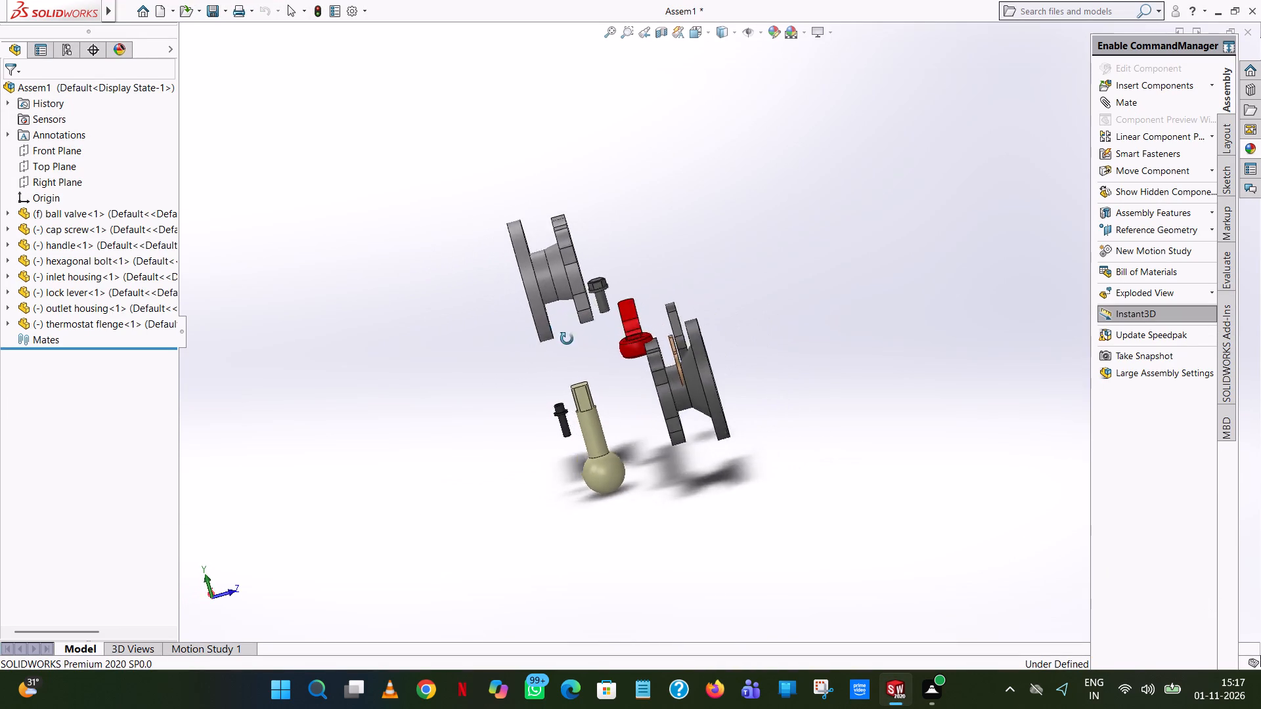
middle_click_drag(567, 339, 891, 343)
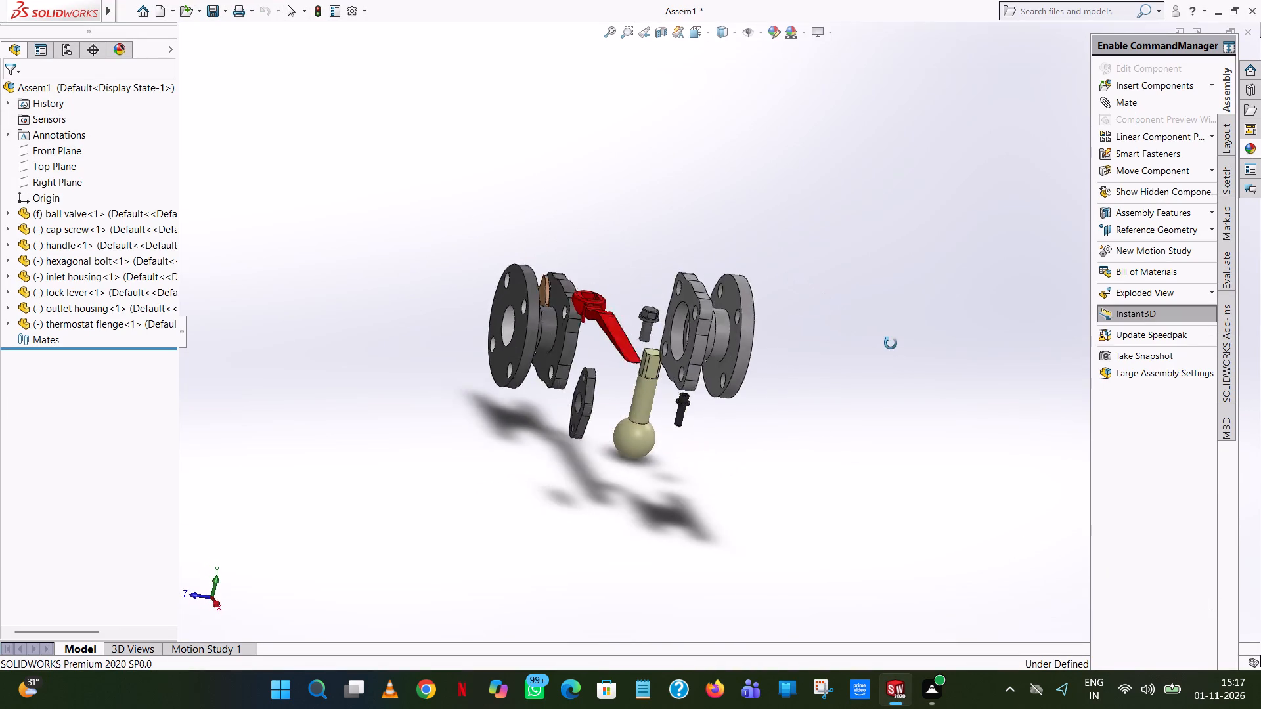
middle_click_drag(891, 343, 938, 377)
scroll(900, 349, "up", 1)
scroll(760, 364, "down", 7)
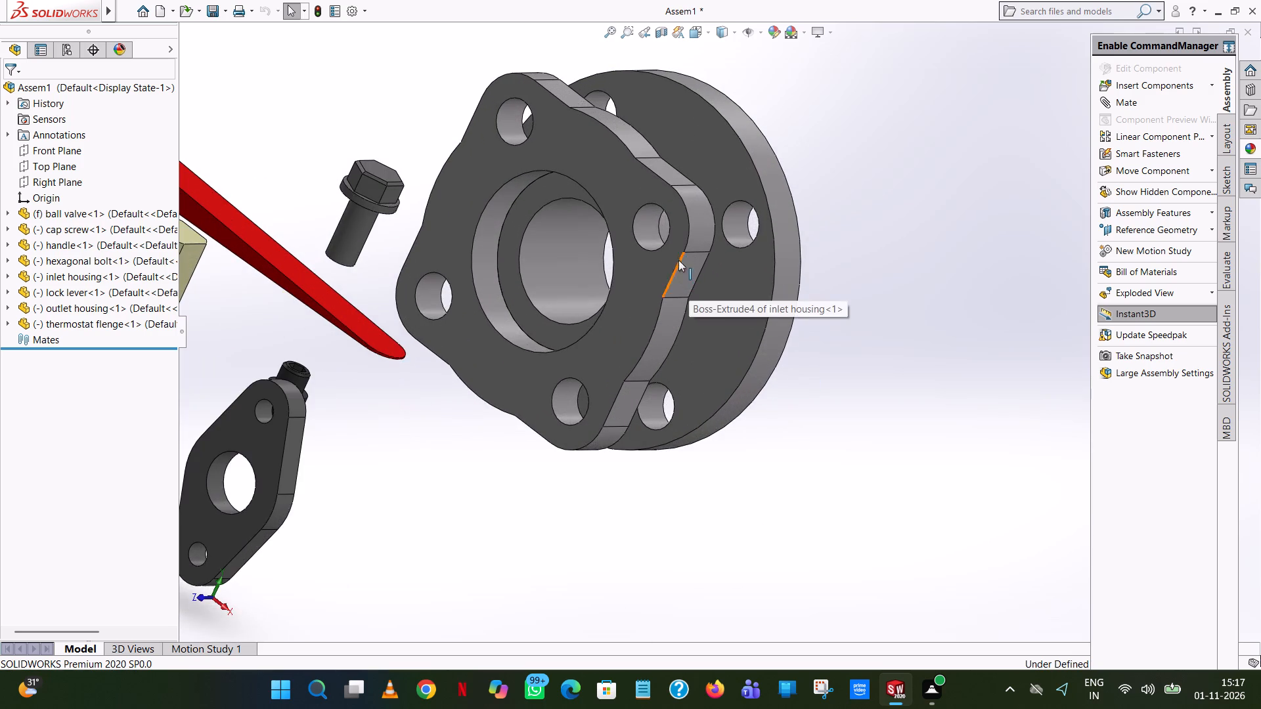
scroll(678, 260, "up", 7)
scroll(544, 238, "up", 1)
middle_click_drag(548, 252, 840, 466)
scroll(716, 326, "down", 2)
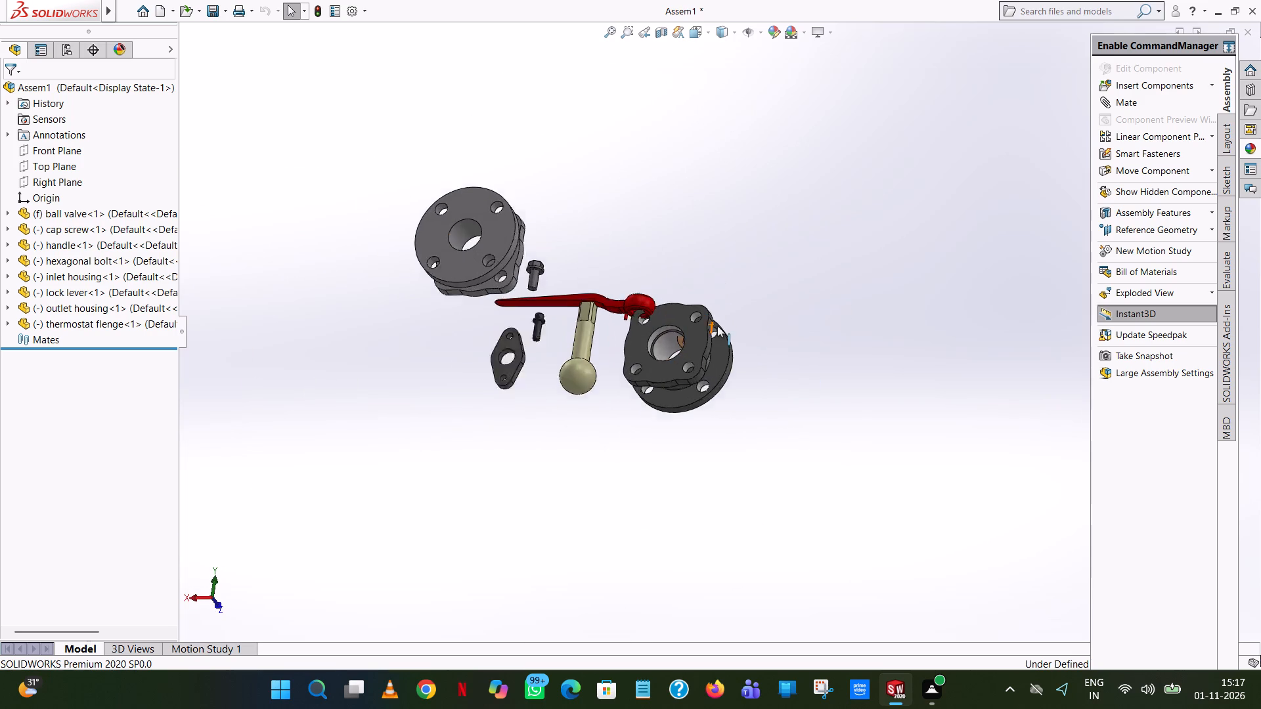
Move the lock lever out of the outlet housing into the free space beyond its round flange.
scroll(717, 326, "down", 7)
scroll(719, 326, "up", 7)
middle_click_drag(769, 365, 715, 410)
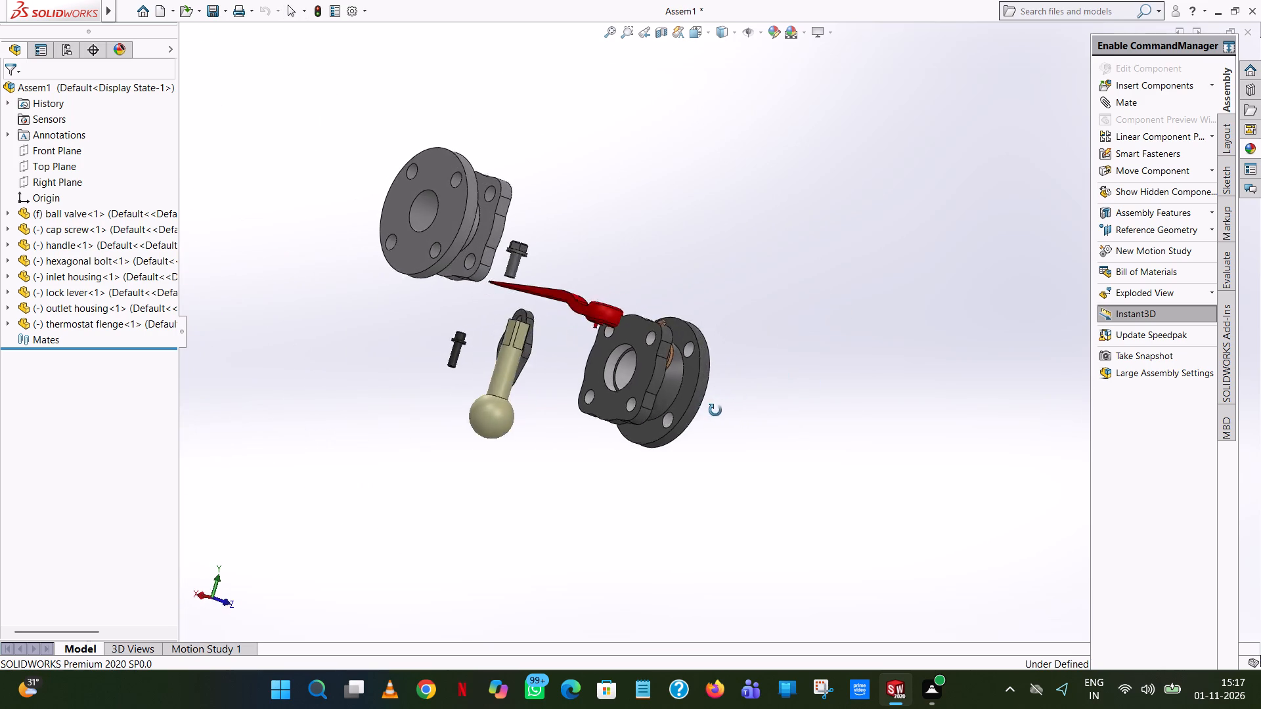
middle_click_drag(715, 410, 667, 430)
scroll(667, 430, "up", 1)
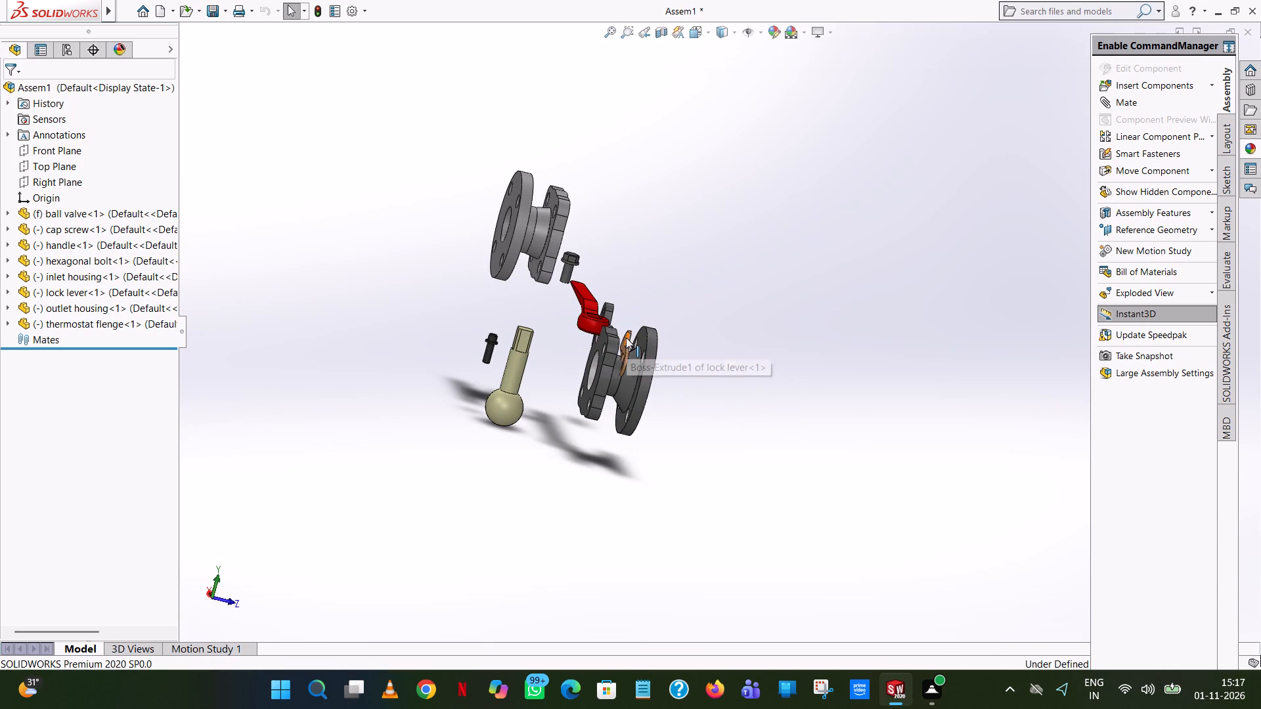
left_click_drag(626, 337, 684, 221)
left_click(705, 236)
scroll(635, 343, "down", 8)
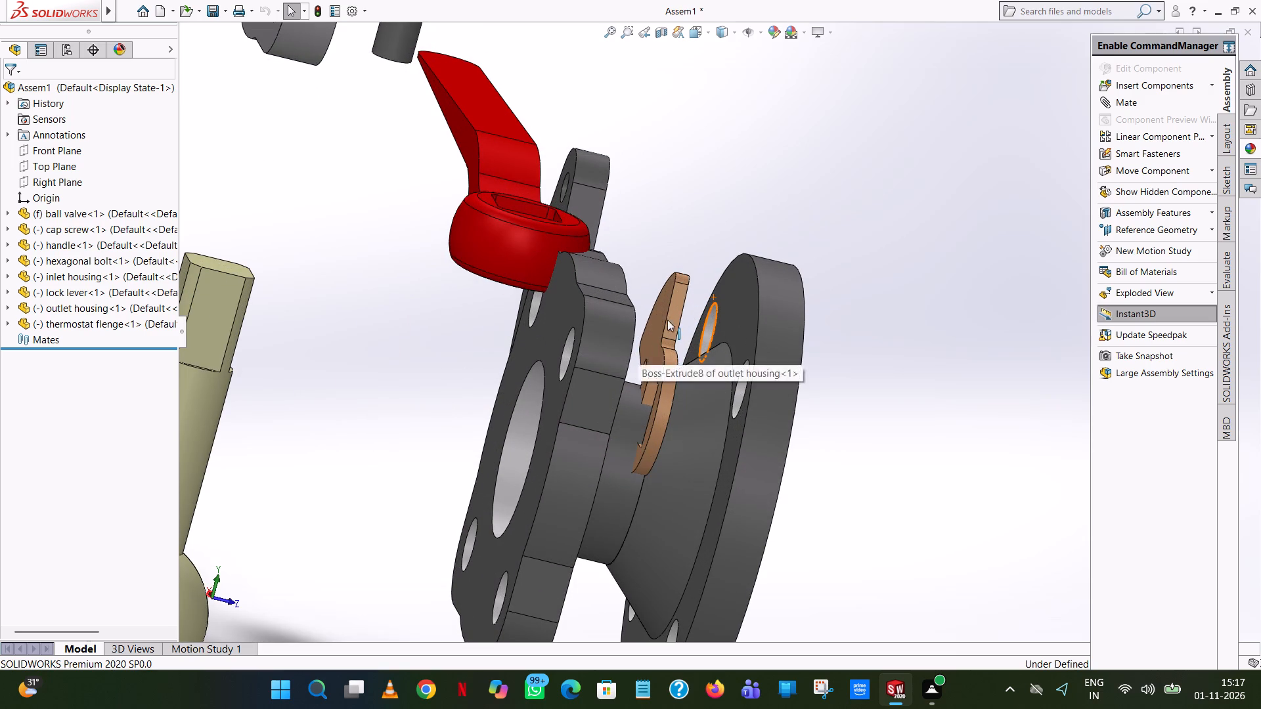
left_click_drag(656, 315, 895, 135)
left_click(680, 204)
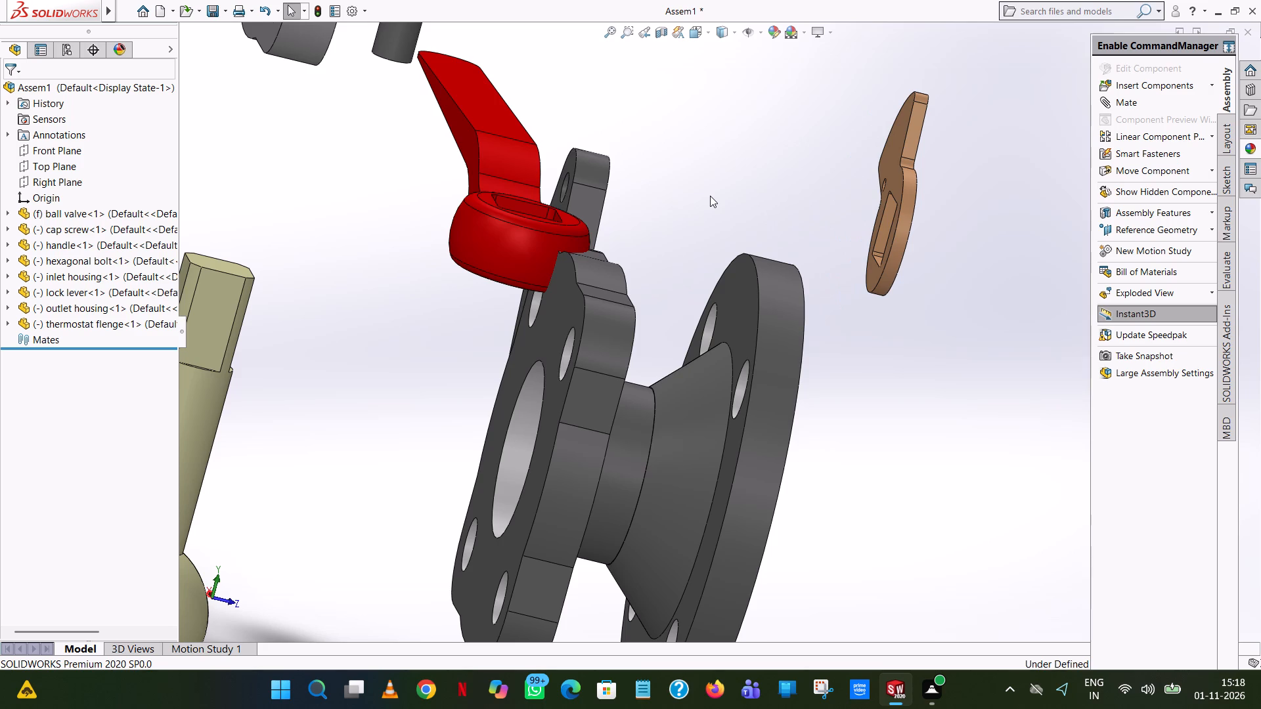
Move the red handle away from the outlet housing's square flange to the free space beside the lock lever.
scroll(585, 174, "up", 5)
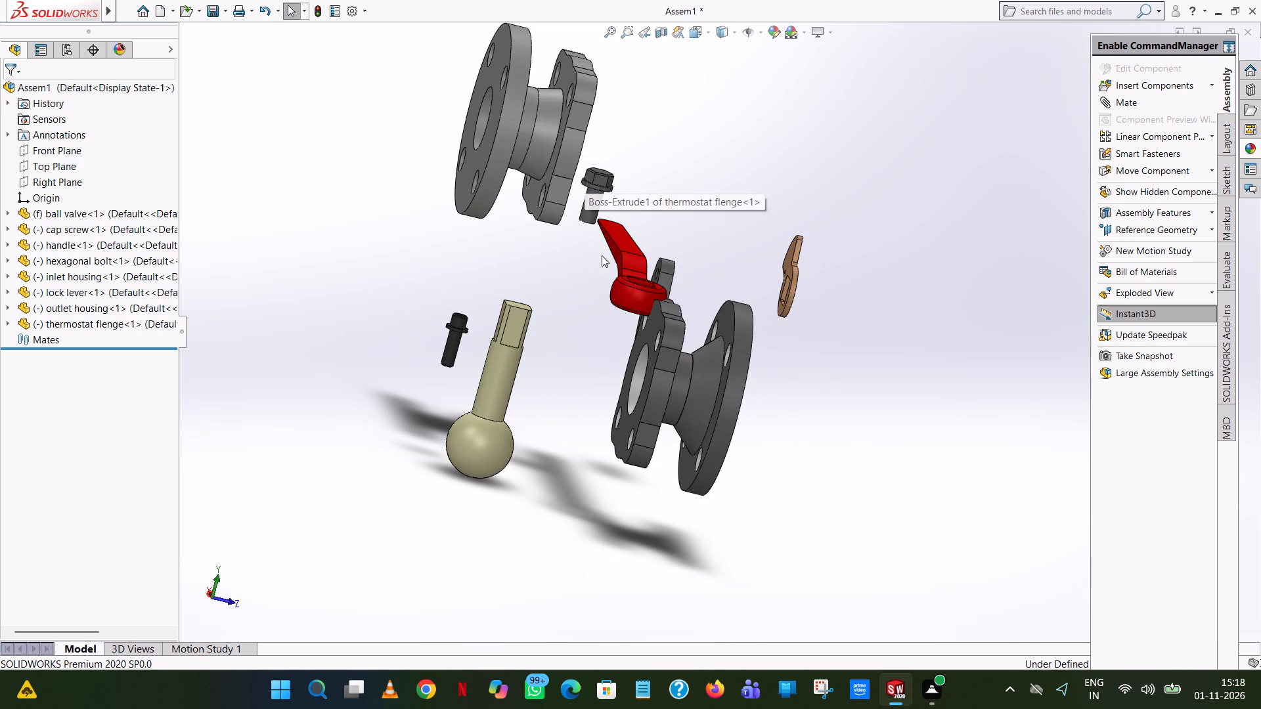
left_click_drag(616, 255, 868, 190)
left_click(665, 207)
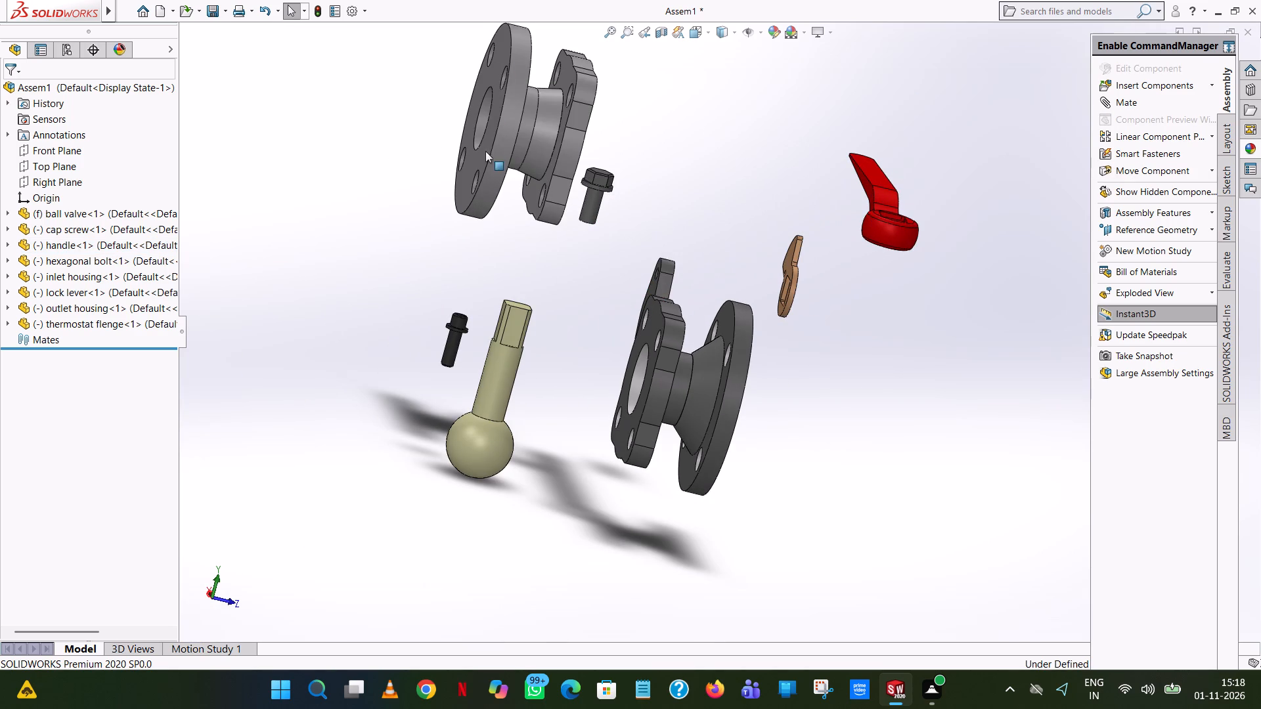
Move the inlet housing down beside the ball valve's stem, facing the outlet housing.
left_click_drag(571, 147, 547, 309)
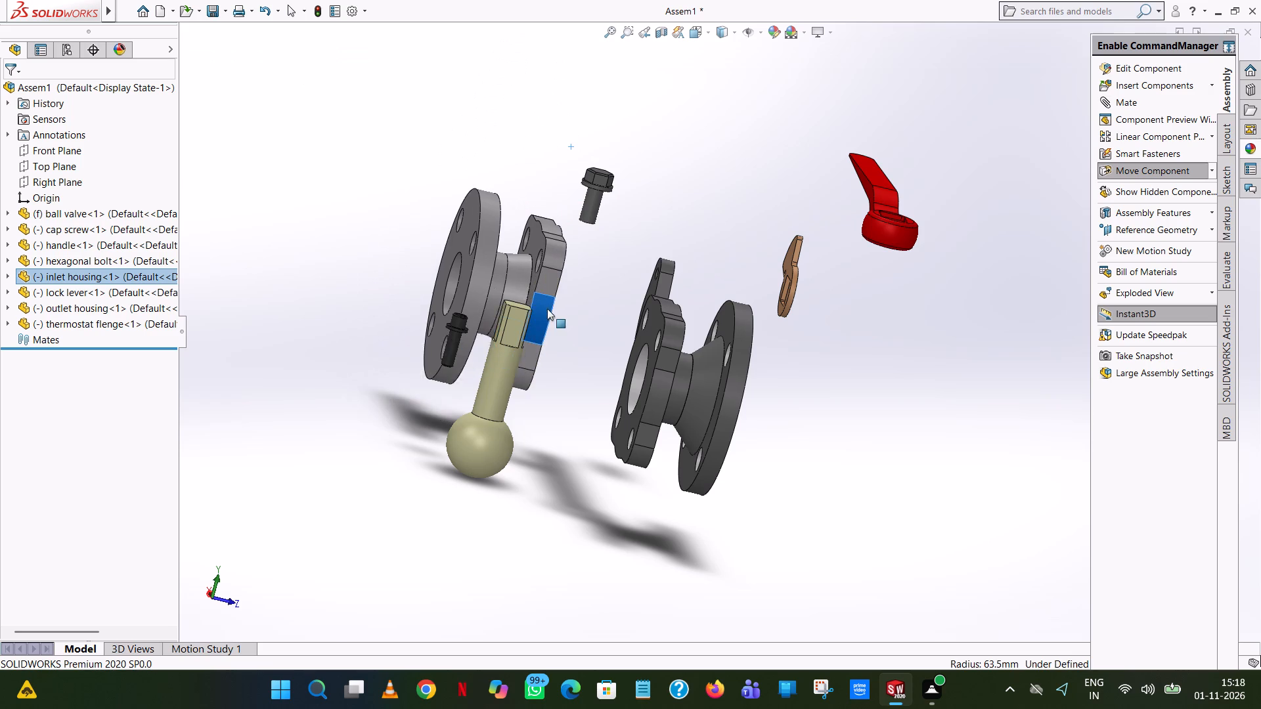
left_click_drag(547, 309, 529, 295)
Float the fixed ball valve and move it away from the inlet housing into the free space beside it.
left_click_drag(480, 448, 328, 420)
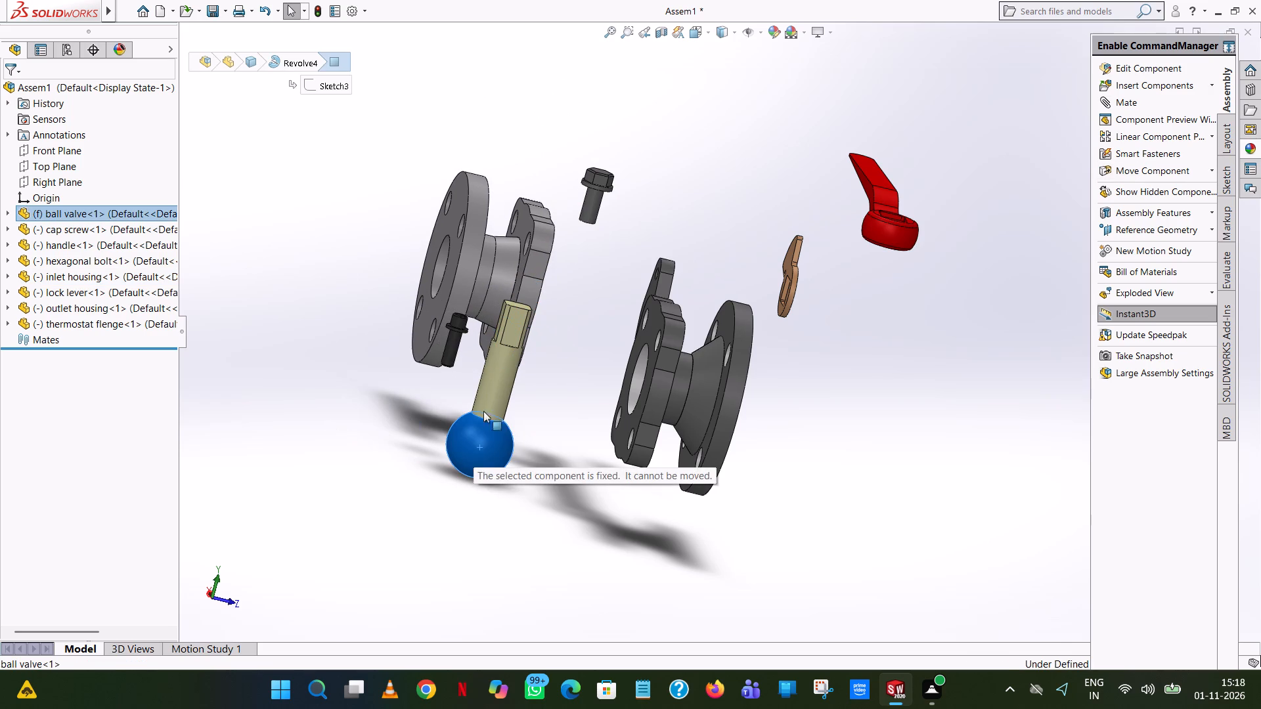
left_click_drag(315, 493, 322, 493)
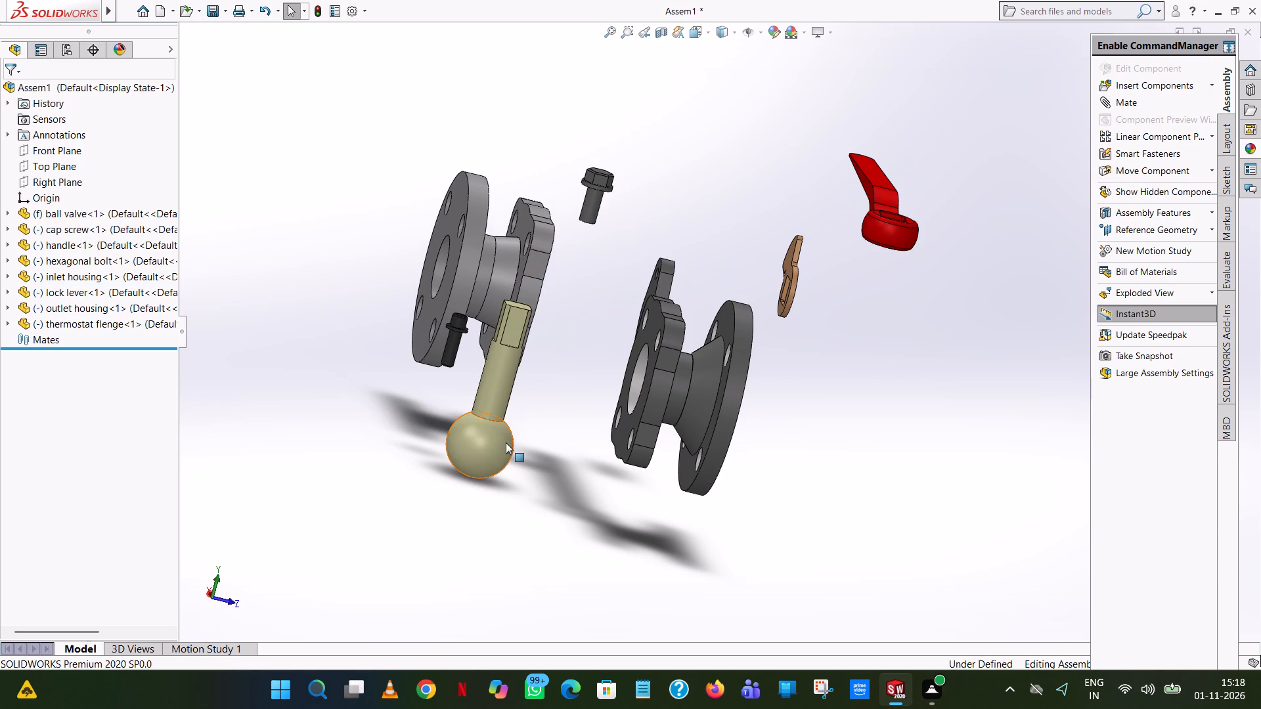
left_click_drag(500, 443, 372, 444)
left_click(348, 394)
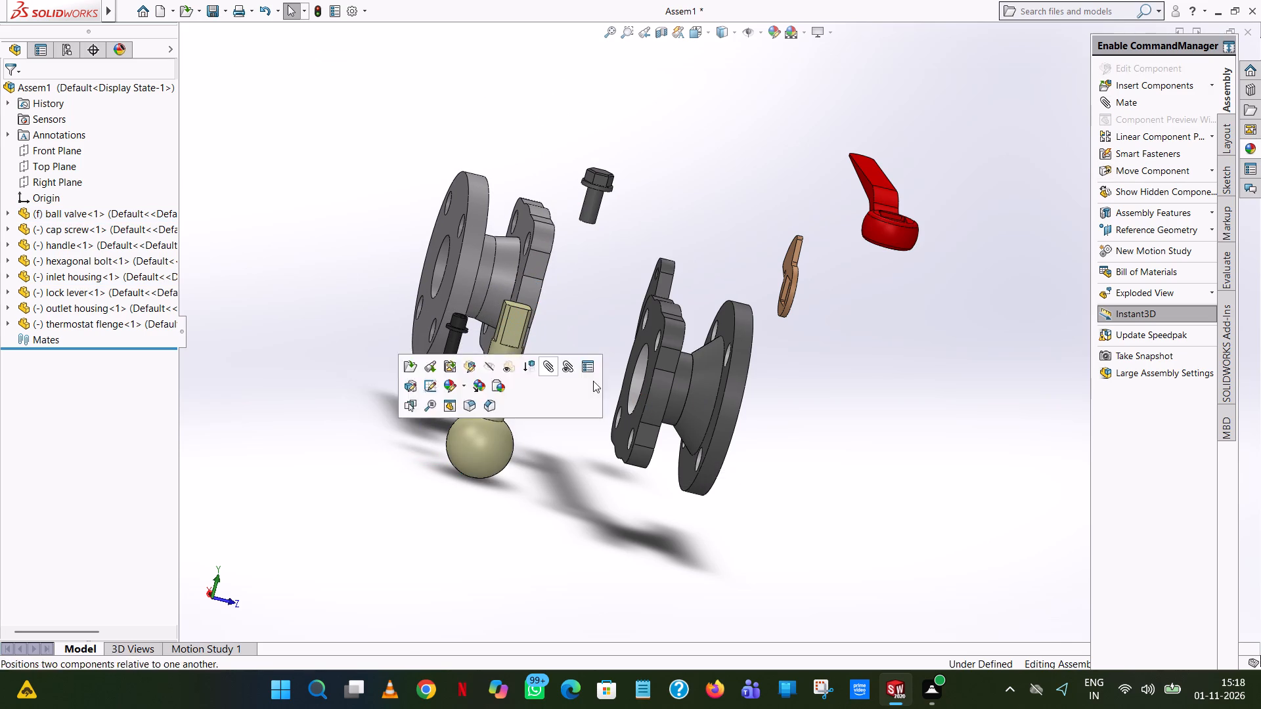
left_click(479, 449)
right_click(479, 449)
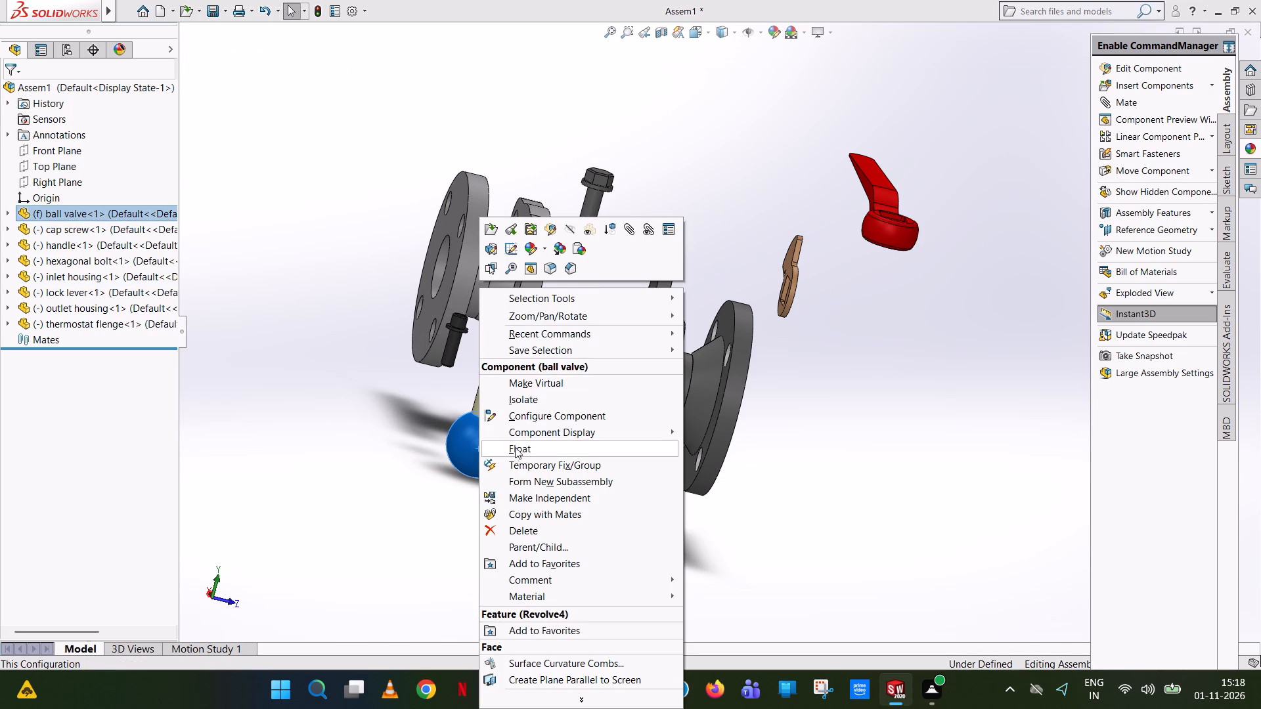
left_click(516, 449)
left_click_drag(495, 452, 370, 451)
left_click(515, 449)
Fix the outlet housing in place as the assembly's base component and test that it cannot be moved.
scroll(592, 330, "down", 3)
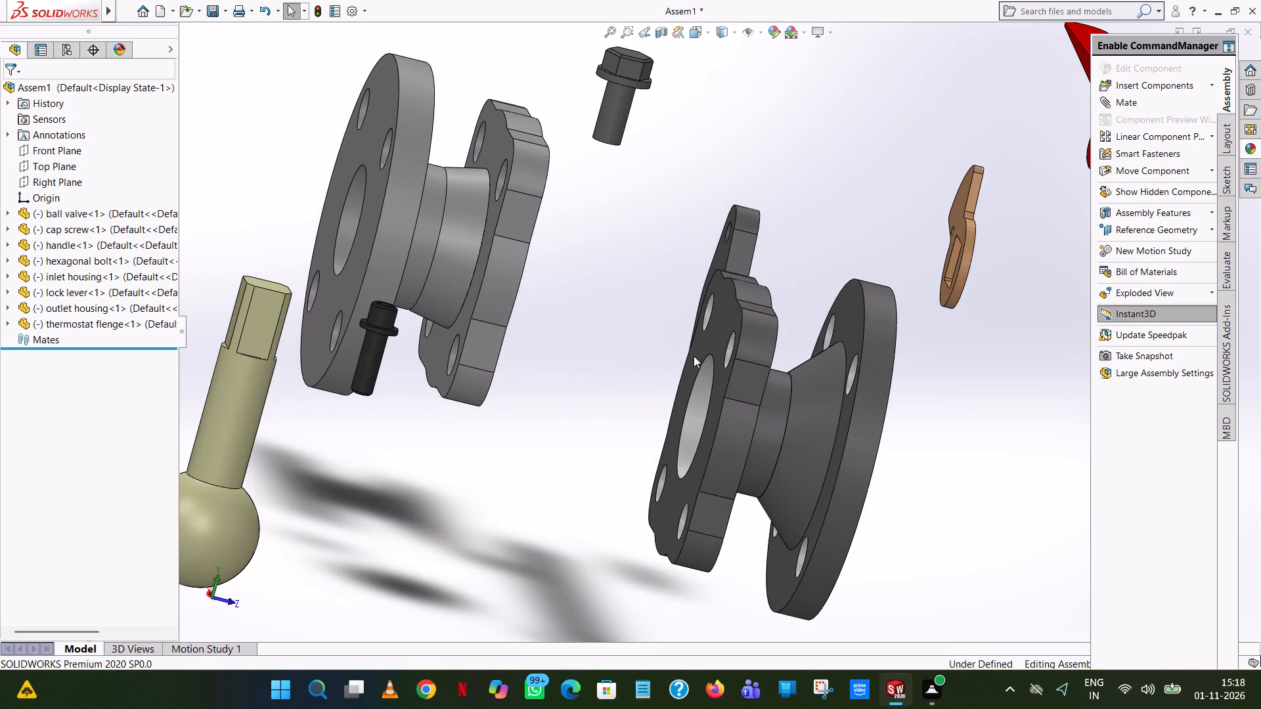
left_click(741, 396)
right_click(741, 396)
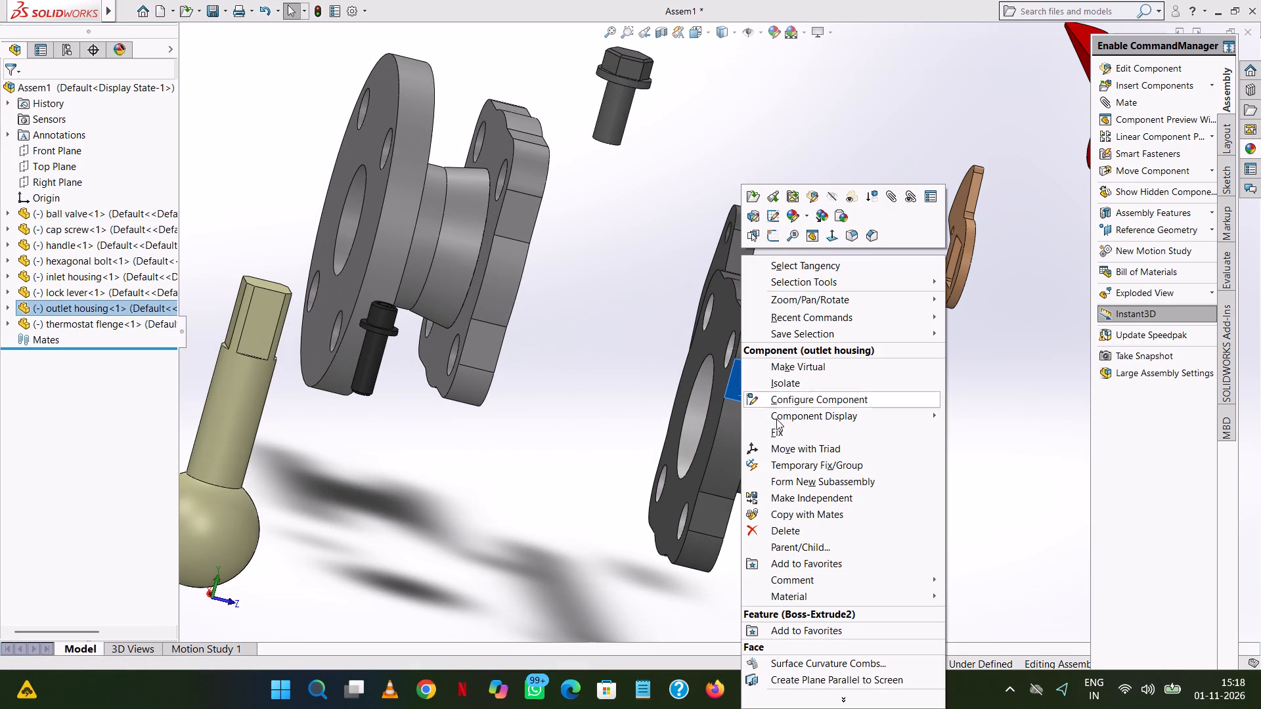
left_click(780, 427)
left_click(851, 206)
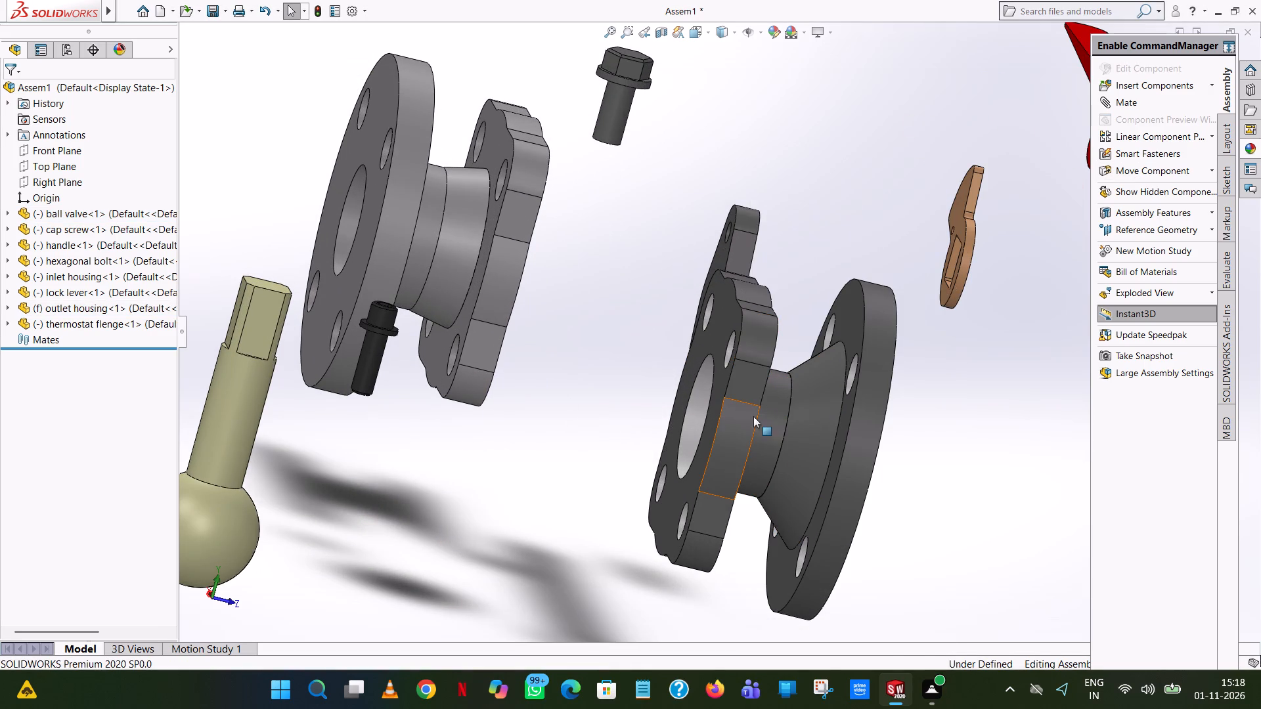
left_click_drag(740, 416, 582, 436)
left_click(563, 473)
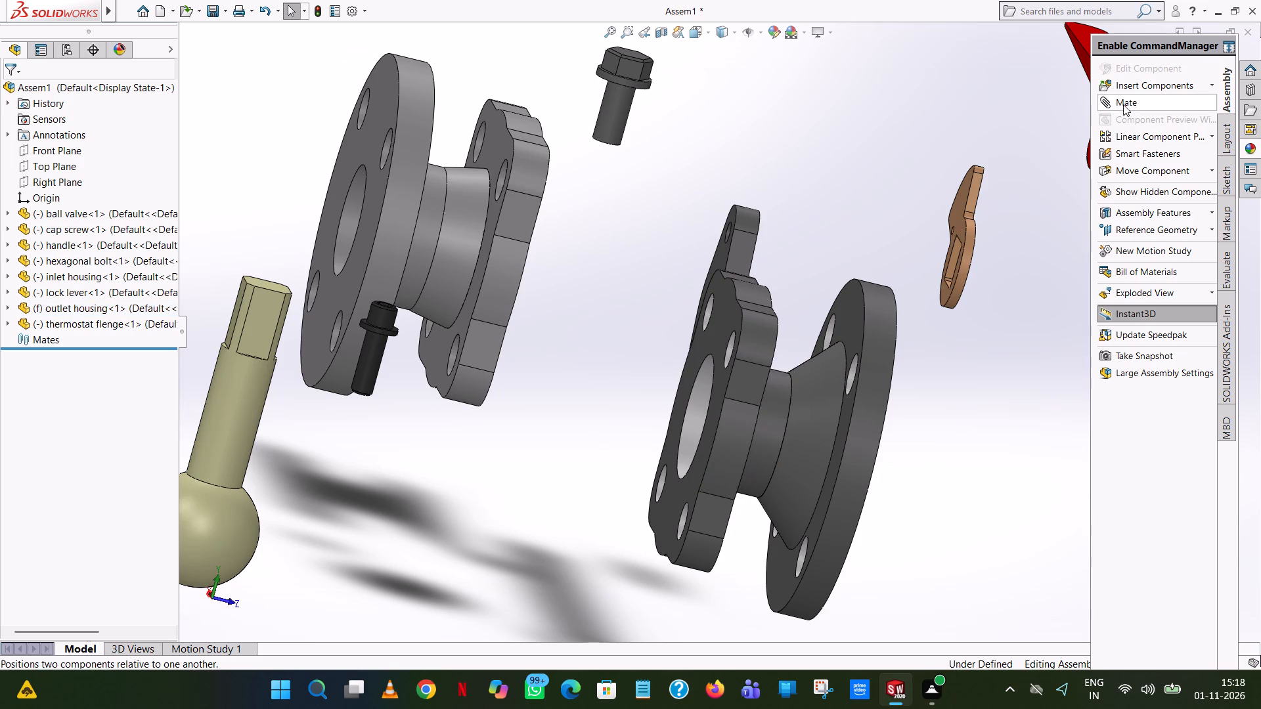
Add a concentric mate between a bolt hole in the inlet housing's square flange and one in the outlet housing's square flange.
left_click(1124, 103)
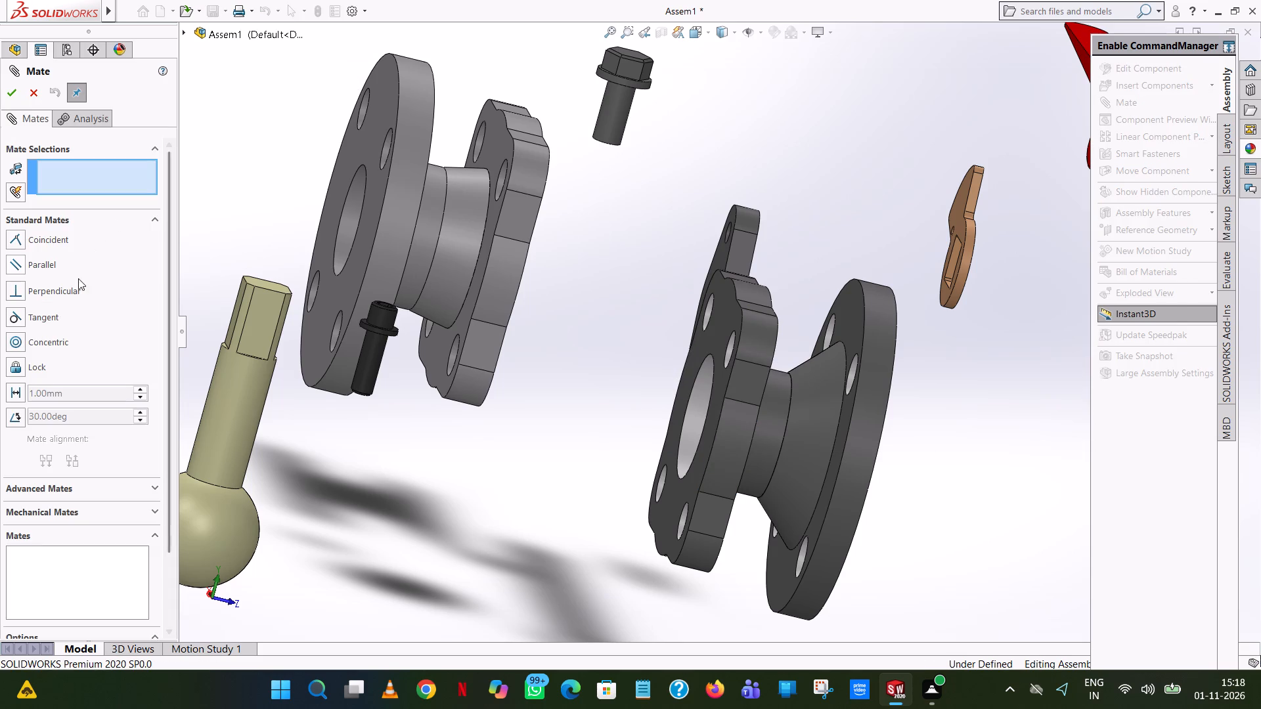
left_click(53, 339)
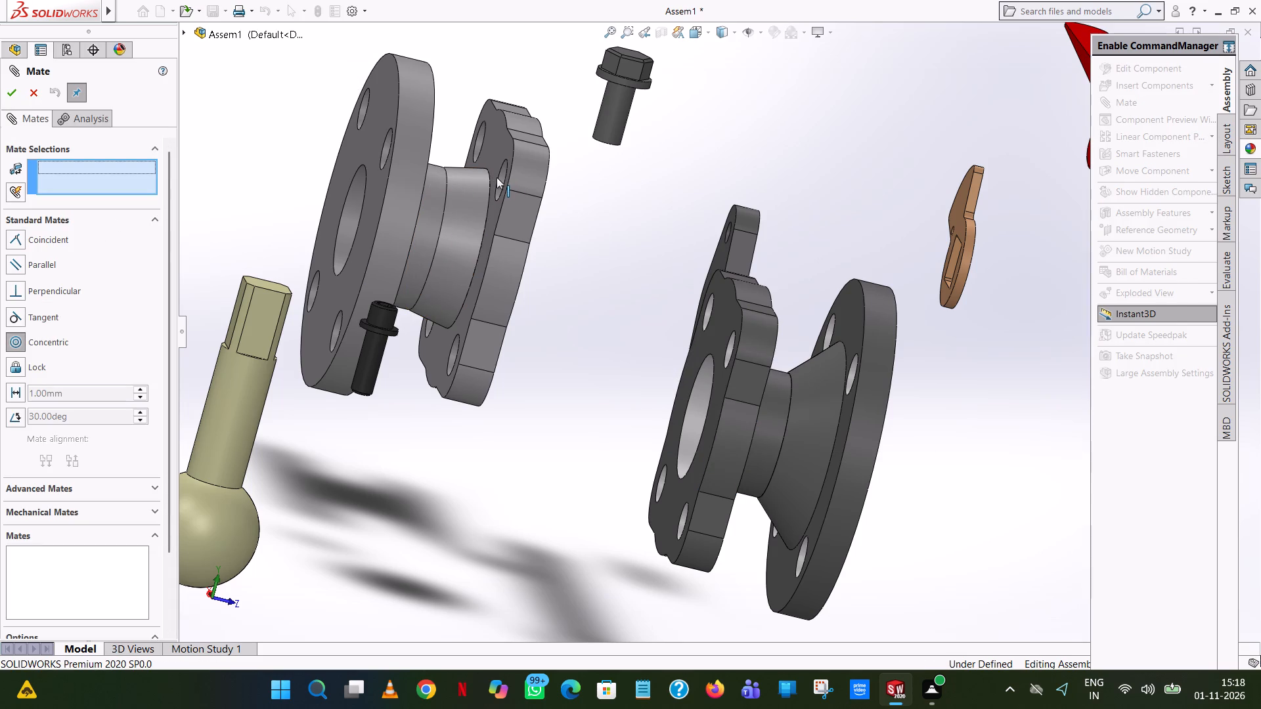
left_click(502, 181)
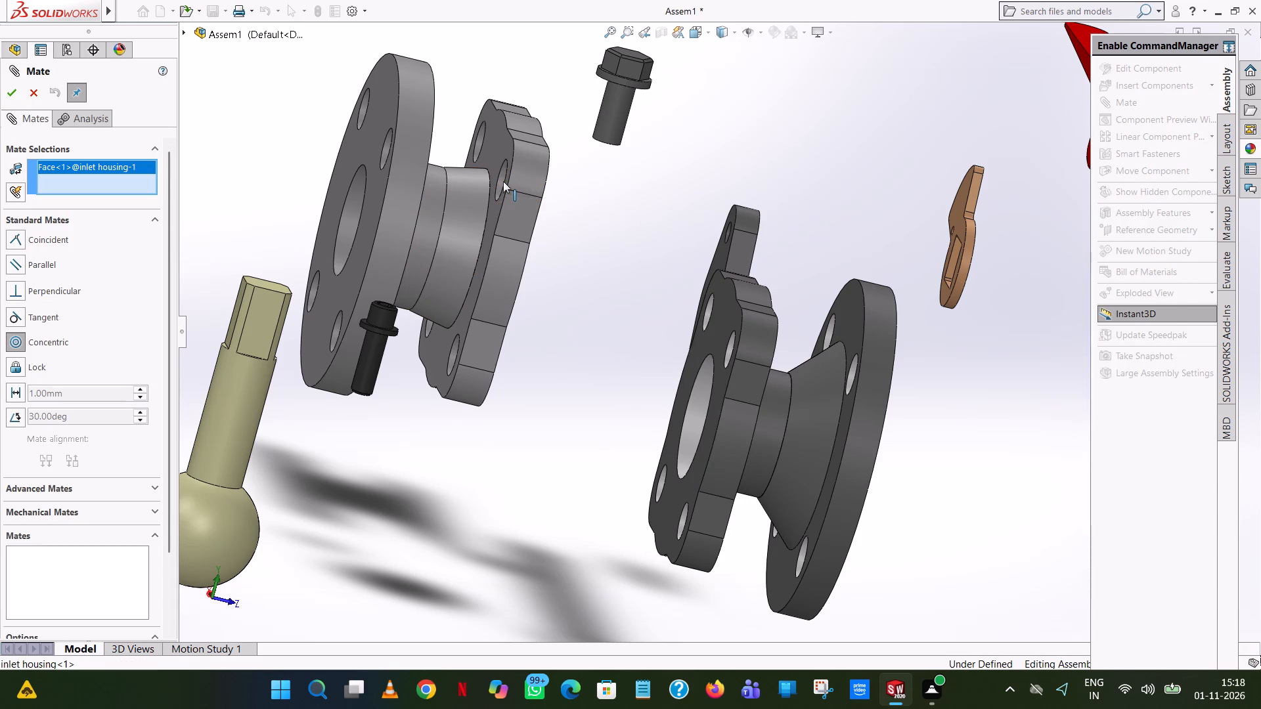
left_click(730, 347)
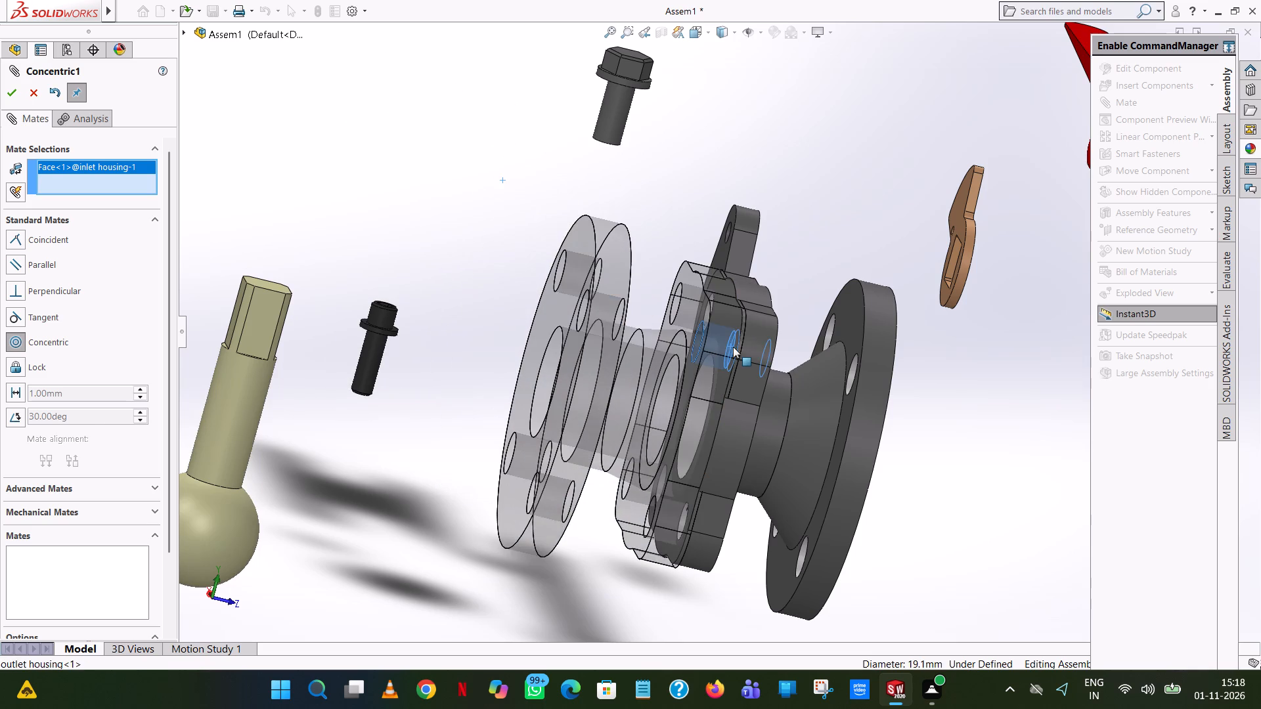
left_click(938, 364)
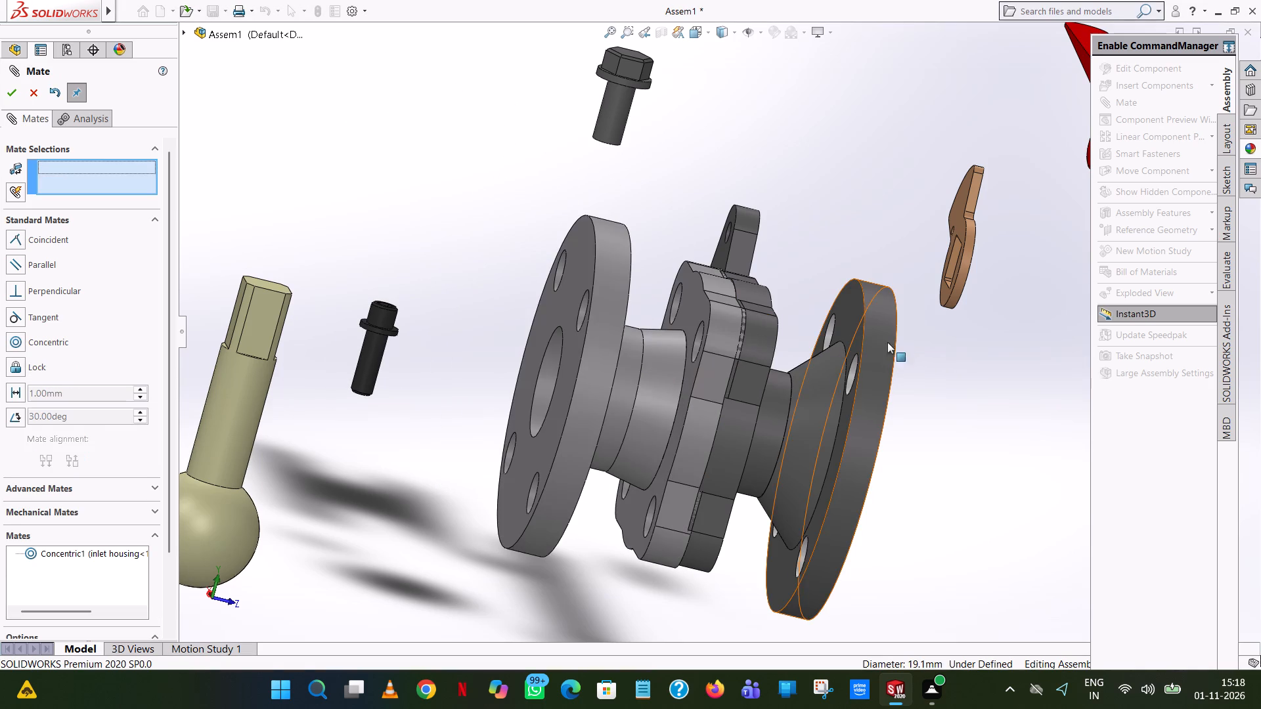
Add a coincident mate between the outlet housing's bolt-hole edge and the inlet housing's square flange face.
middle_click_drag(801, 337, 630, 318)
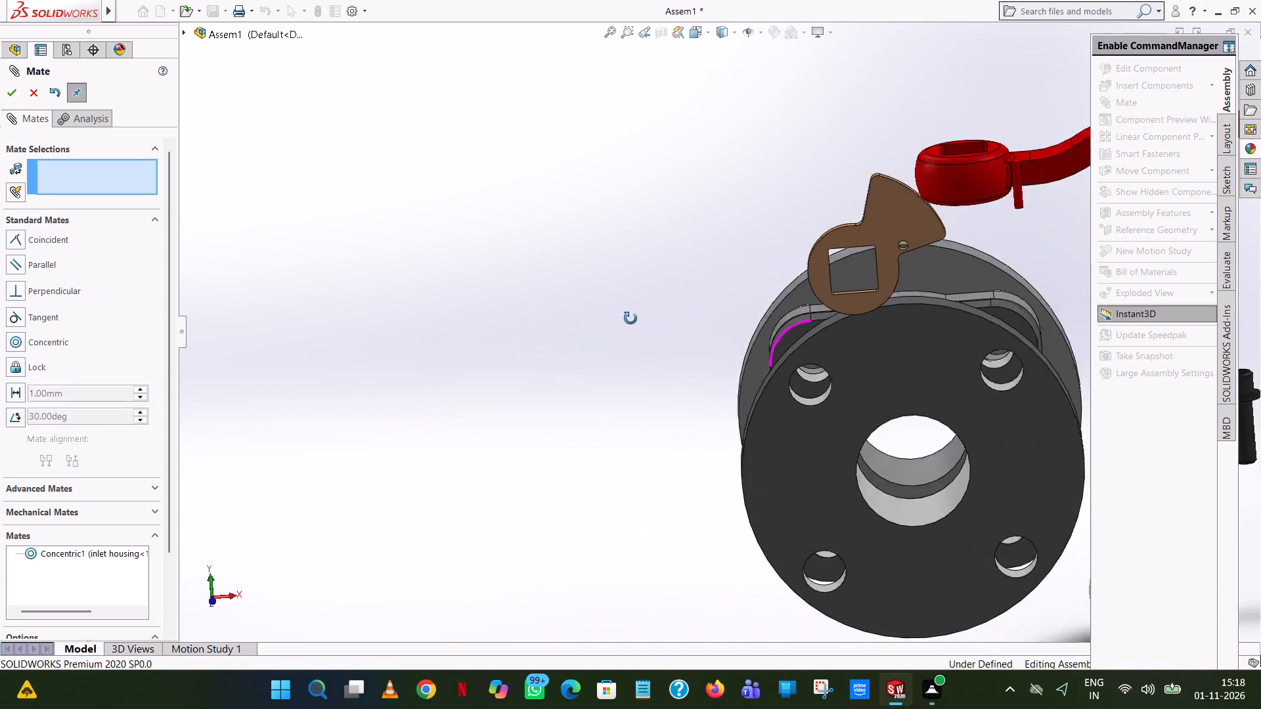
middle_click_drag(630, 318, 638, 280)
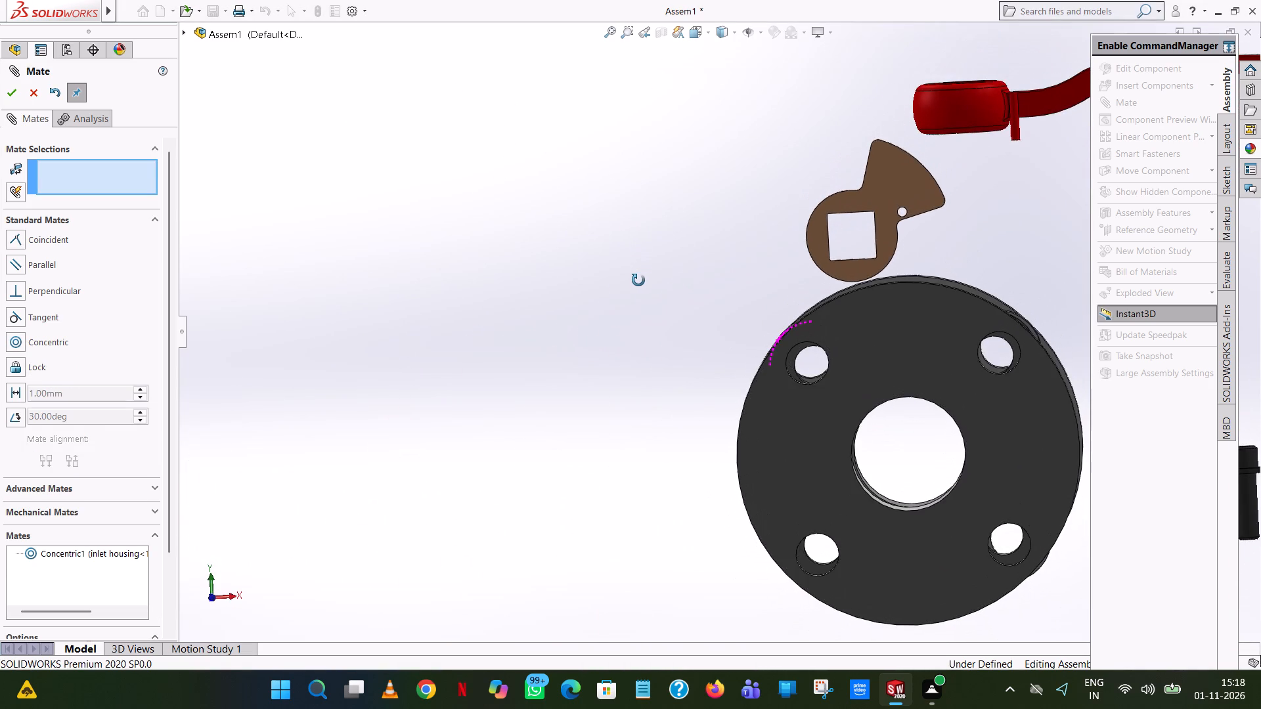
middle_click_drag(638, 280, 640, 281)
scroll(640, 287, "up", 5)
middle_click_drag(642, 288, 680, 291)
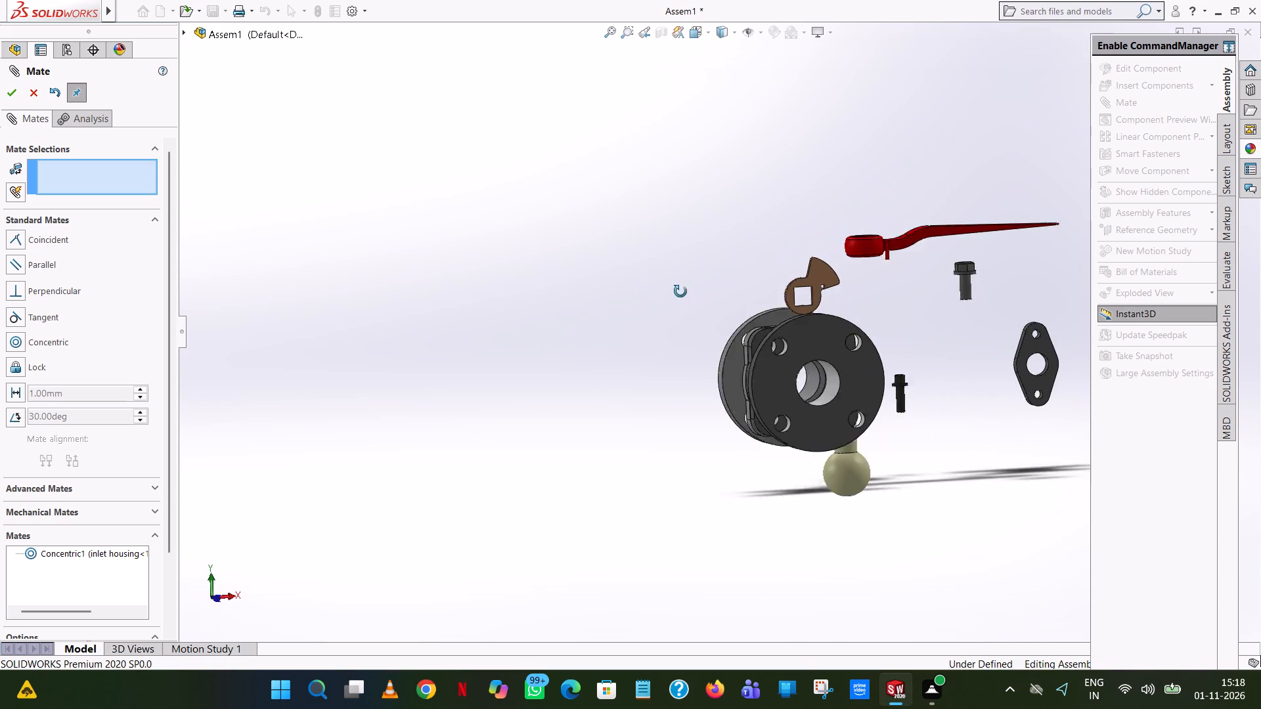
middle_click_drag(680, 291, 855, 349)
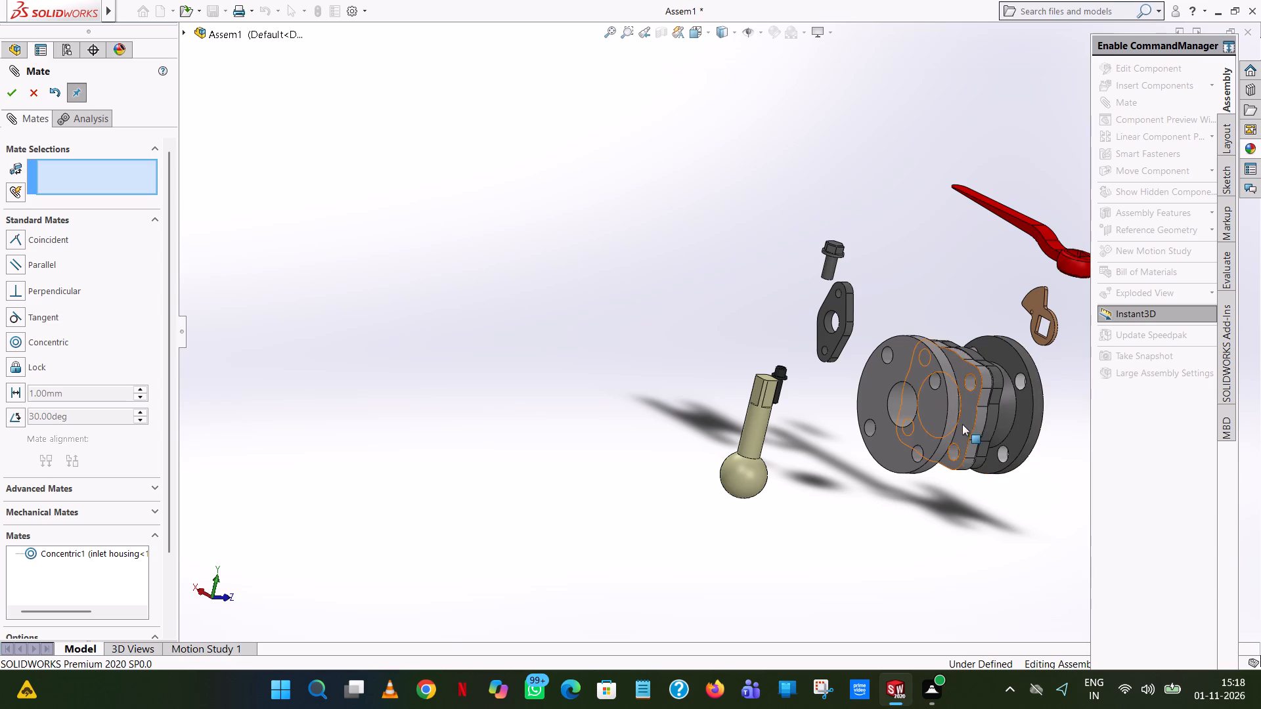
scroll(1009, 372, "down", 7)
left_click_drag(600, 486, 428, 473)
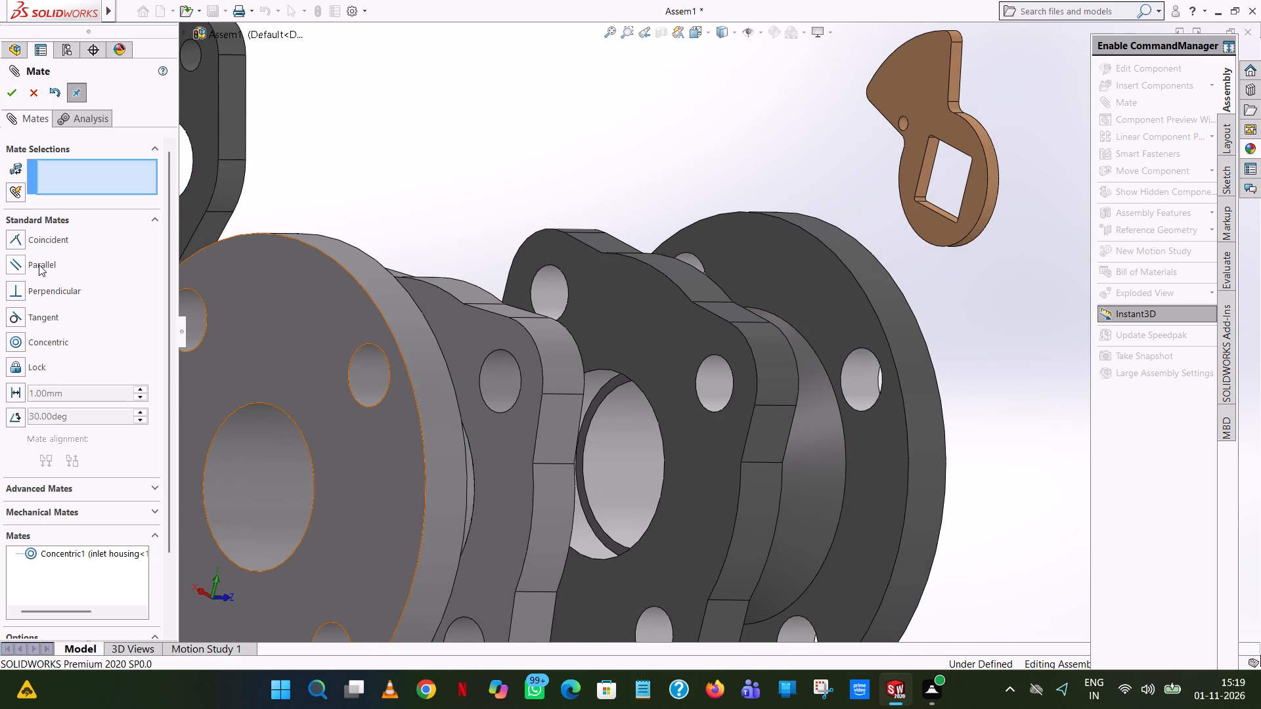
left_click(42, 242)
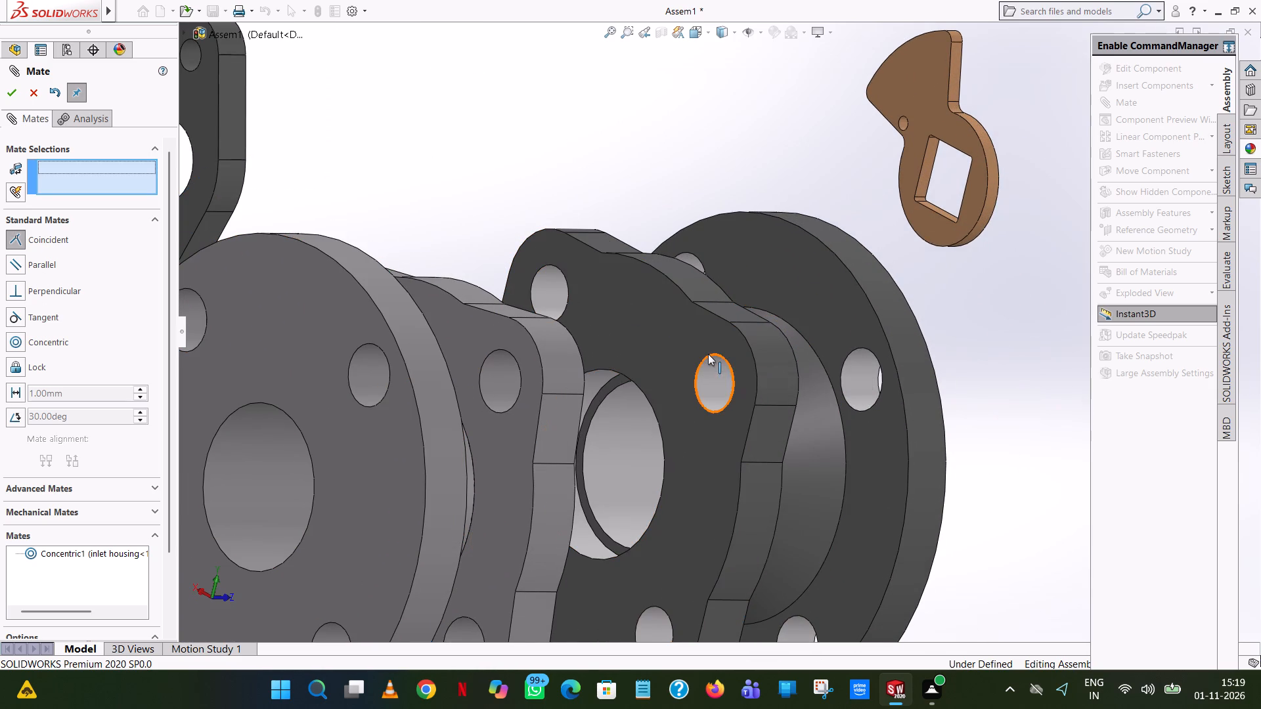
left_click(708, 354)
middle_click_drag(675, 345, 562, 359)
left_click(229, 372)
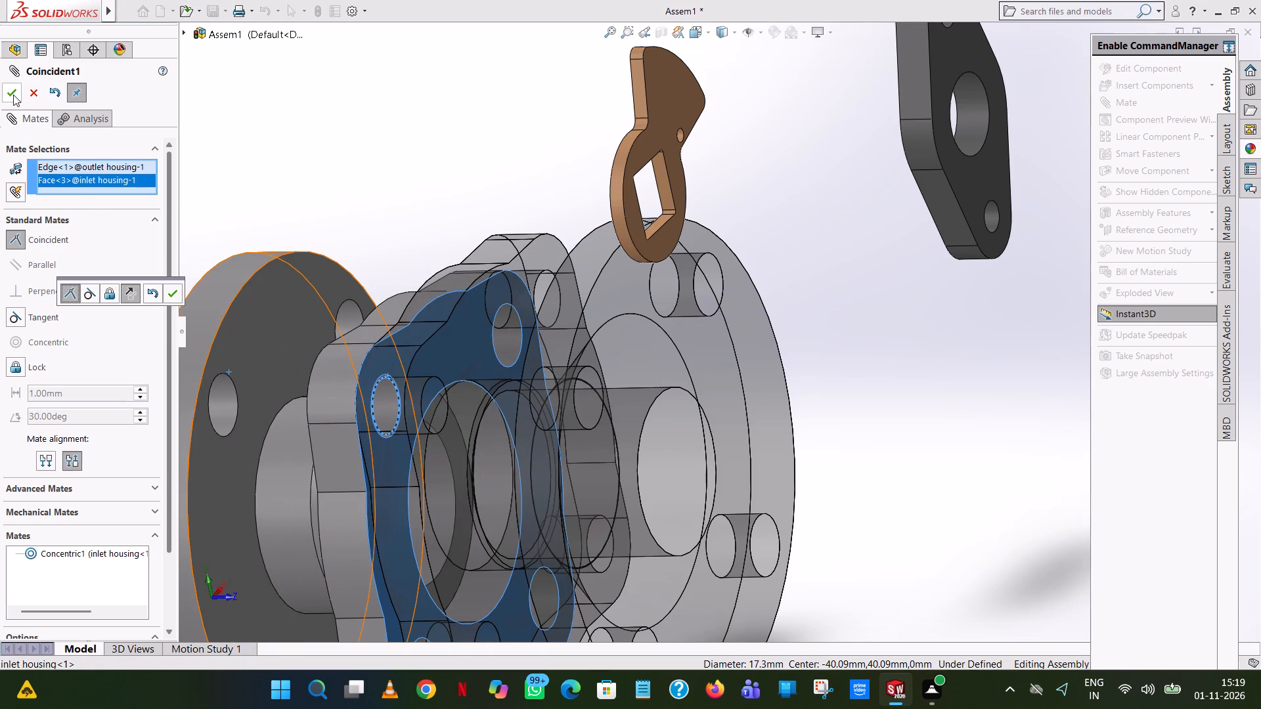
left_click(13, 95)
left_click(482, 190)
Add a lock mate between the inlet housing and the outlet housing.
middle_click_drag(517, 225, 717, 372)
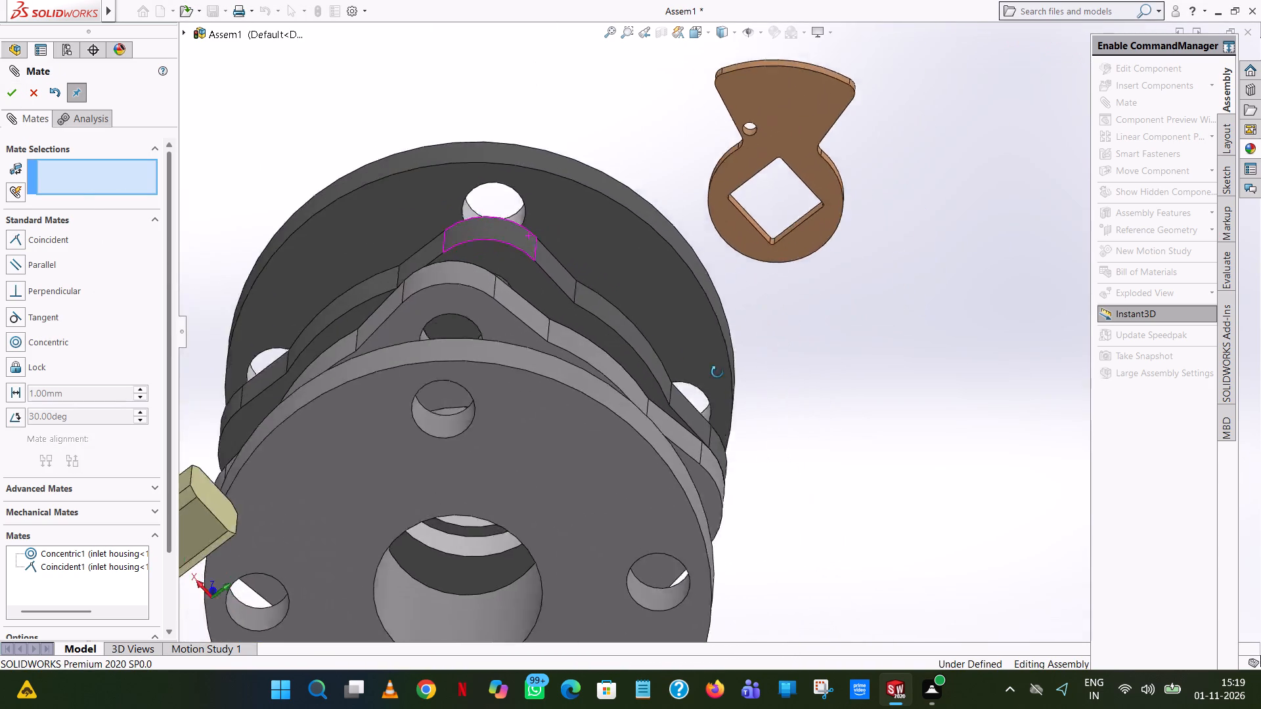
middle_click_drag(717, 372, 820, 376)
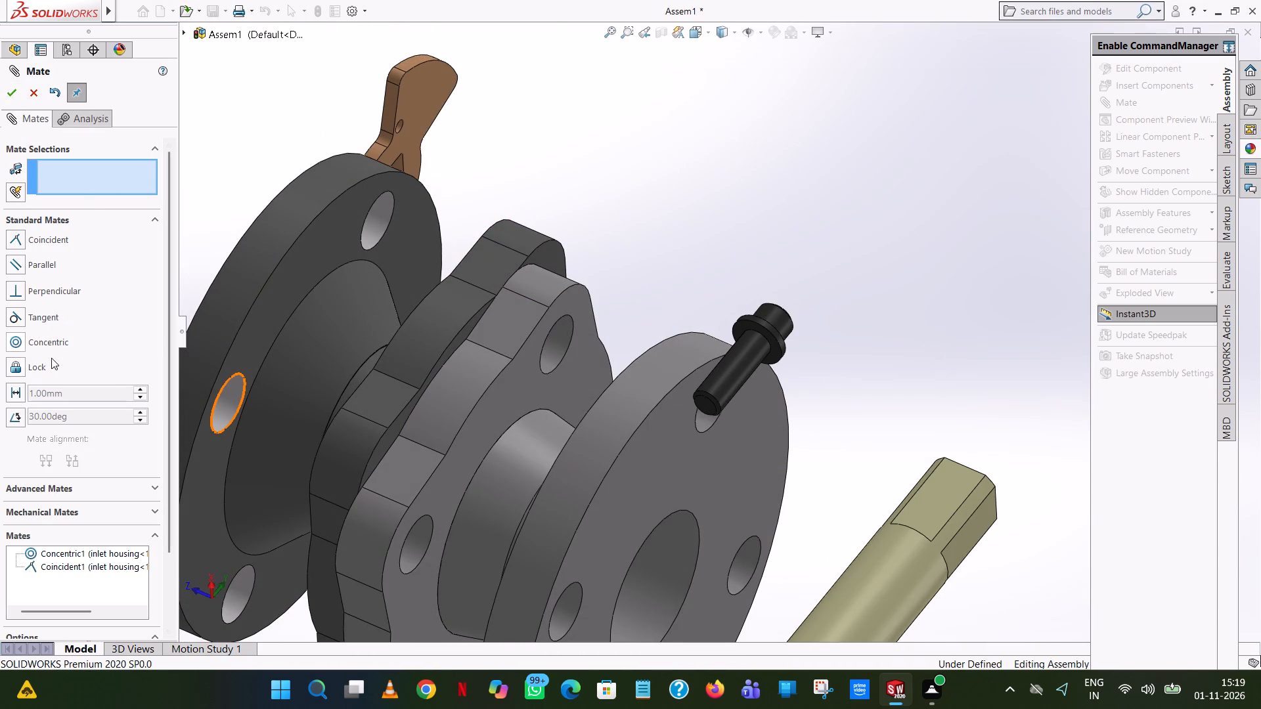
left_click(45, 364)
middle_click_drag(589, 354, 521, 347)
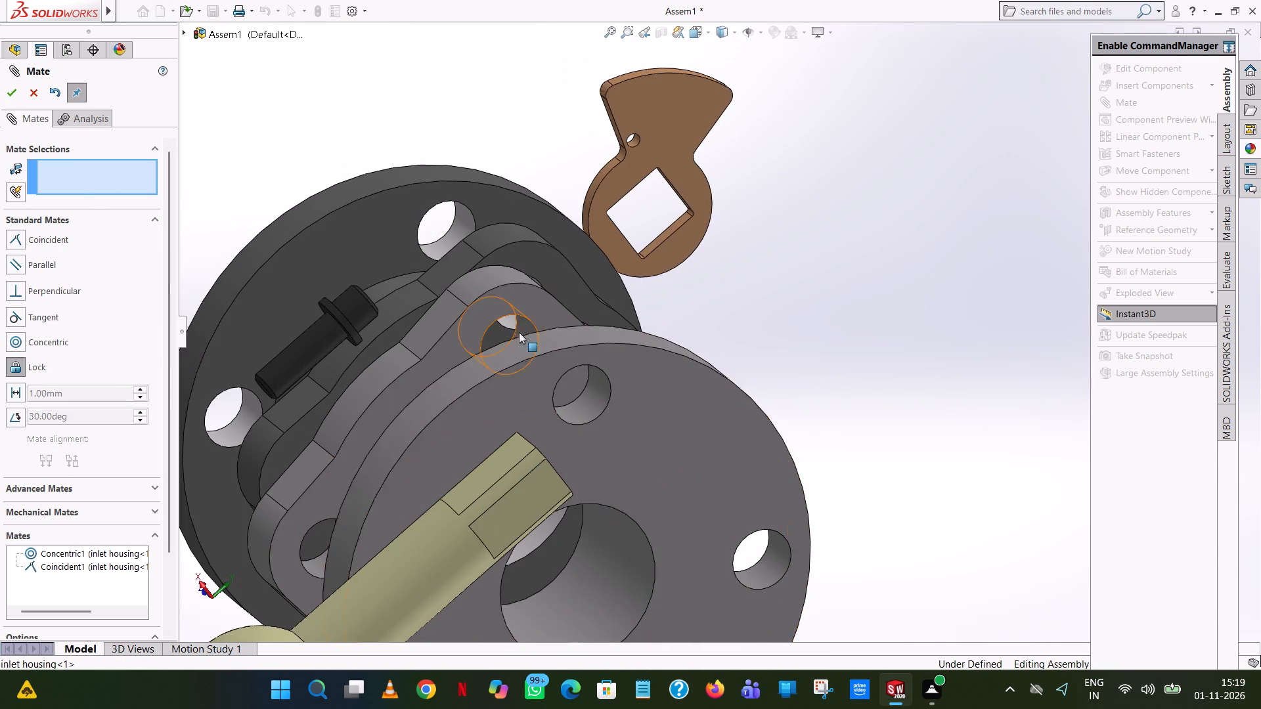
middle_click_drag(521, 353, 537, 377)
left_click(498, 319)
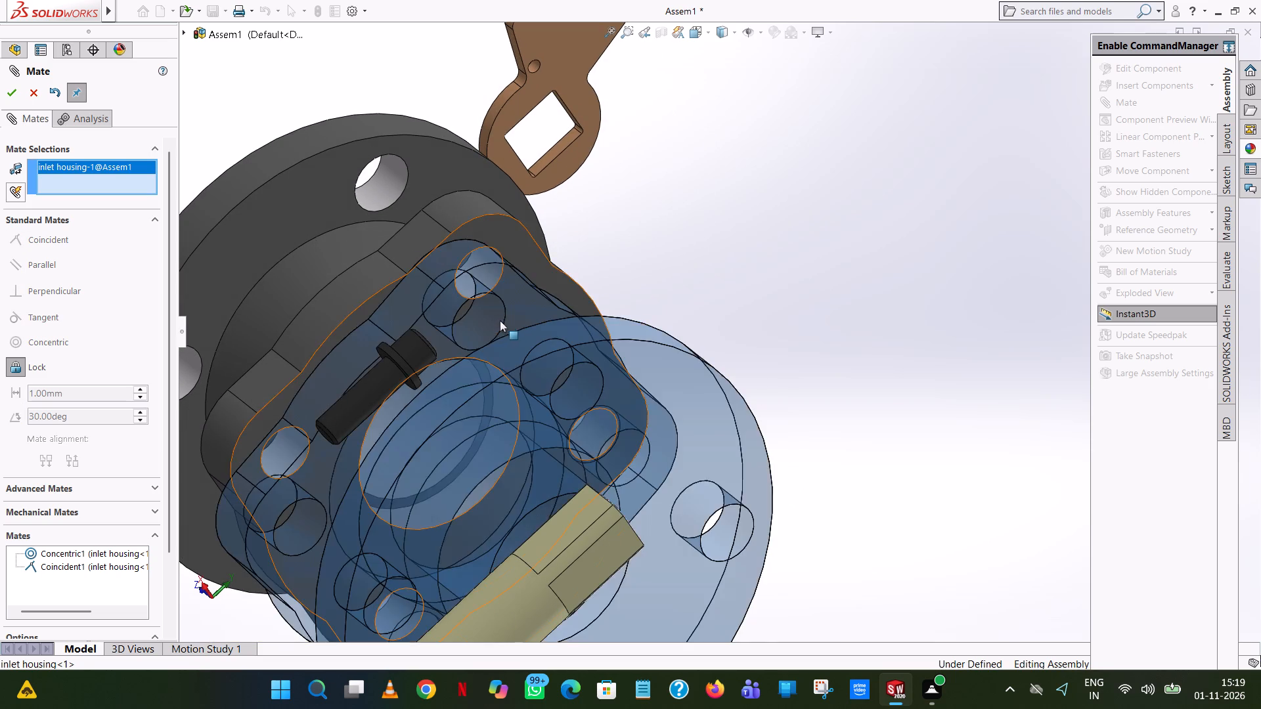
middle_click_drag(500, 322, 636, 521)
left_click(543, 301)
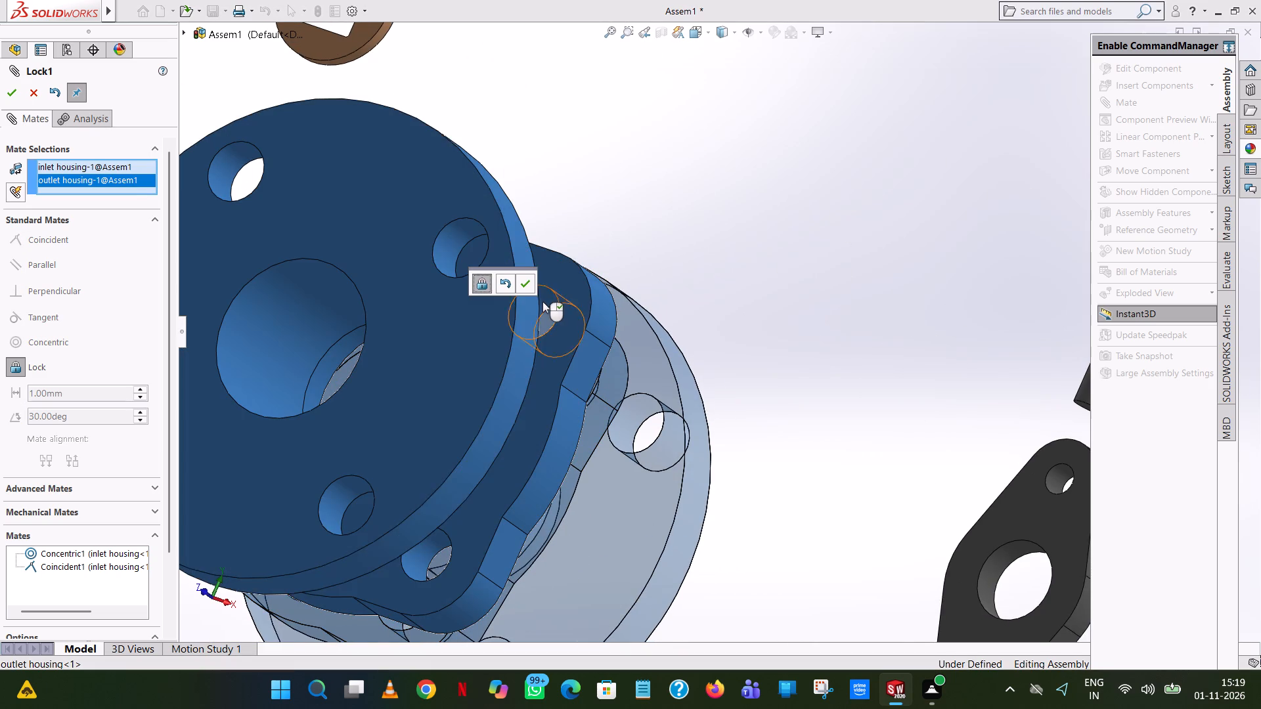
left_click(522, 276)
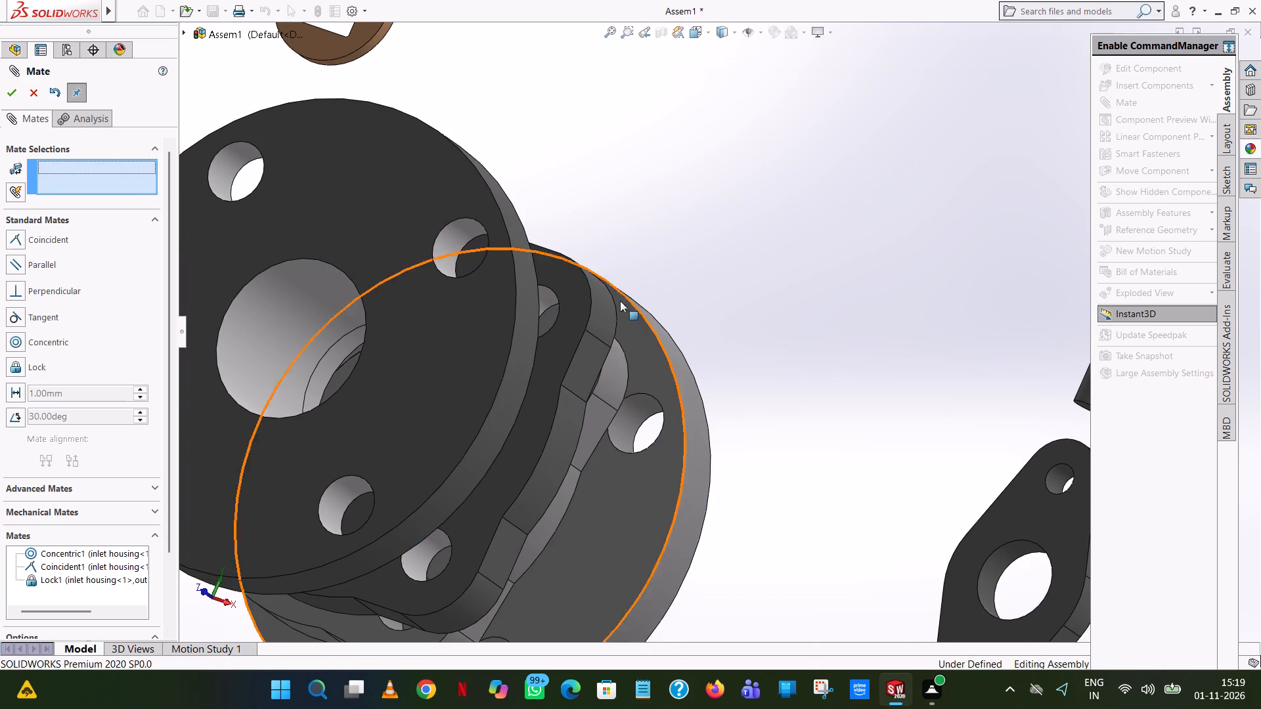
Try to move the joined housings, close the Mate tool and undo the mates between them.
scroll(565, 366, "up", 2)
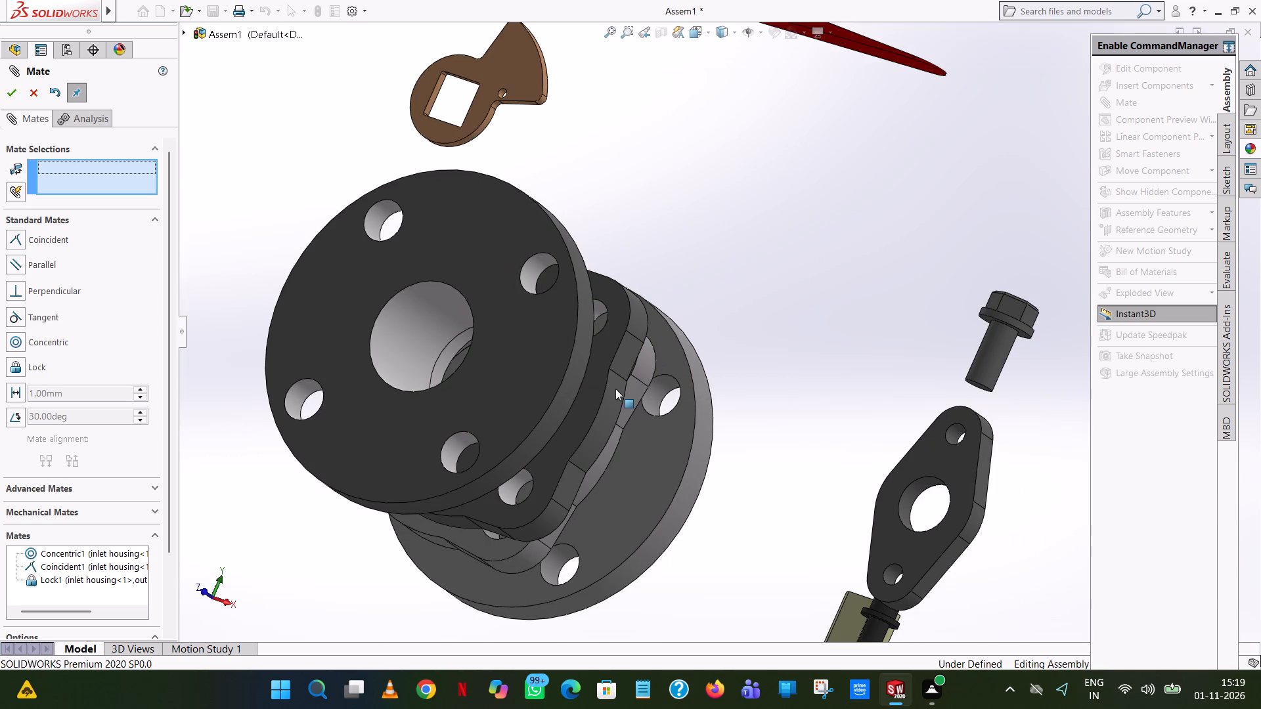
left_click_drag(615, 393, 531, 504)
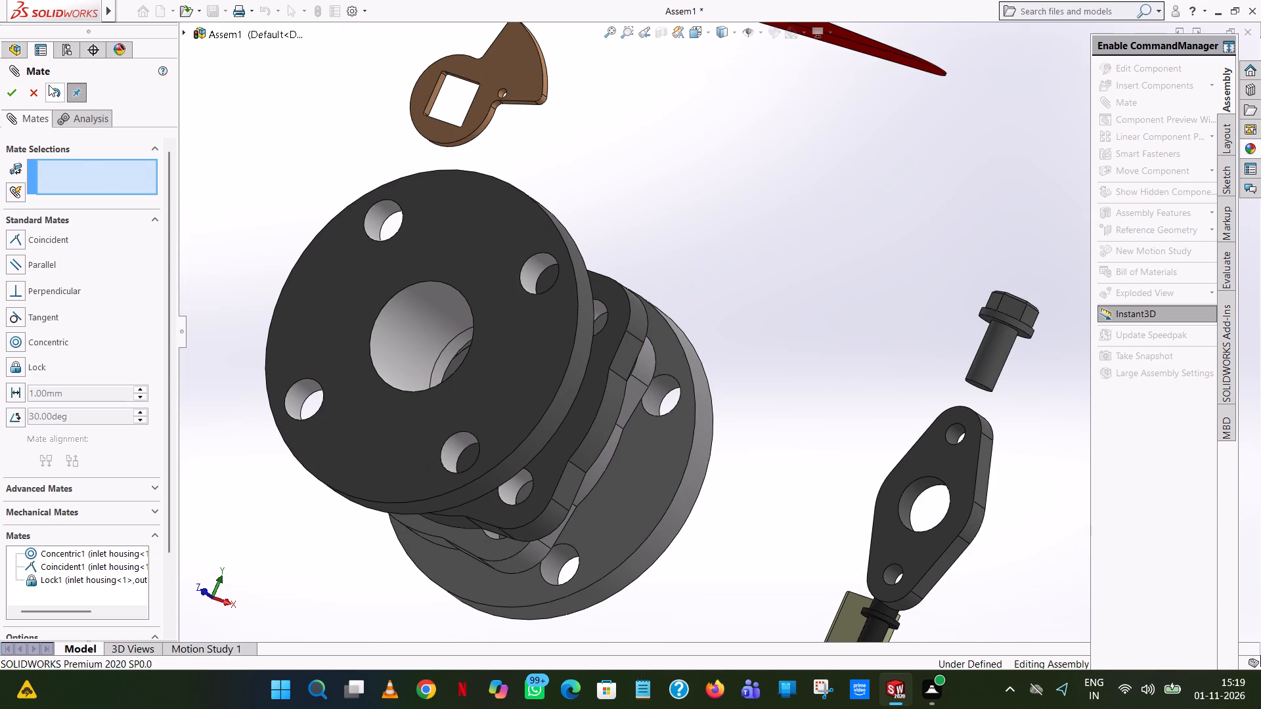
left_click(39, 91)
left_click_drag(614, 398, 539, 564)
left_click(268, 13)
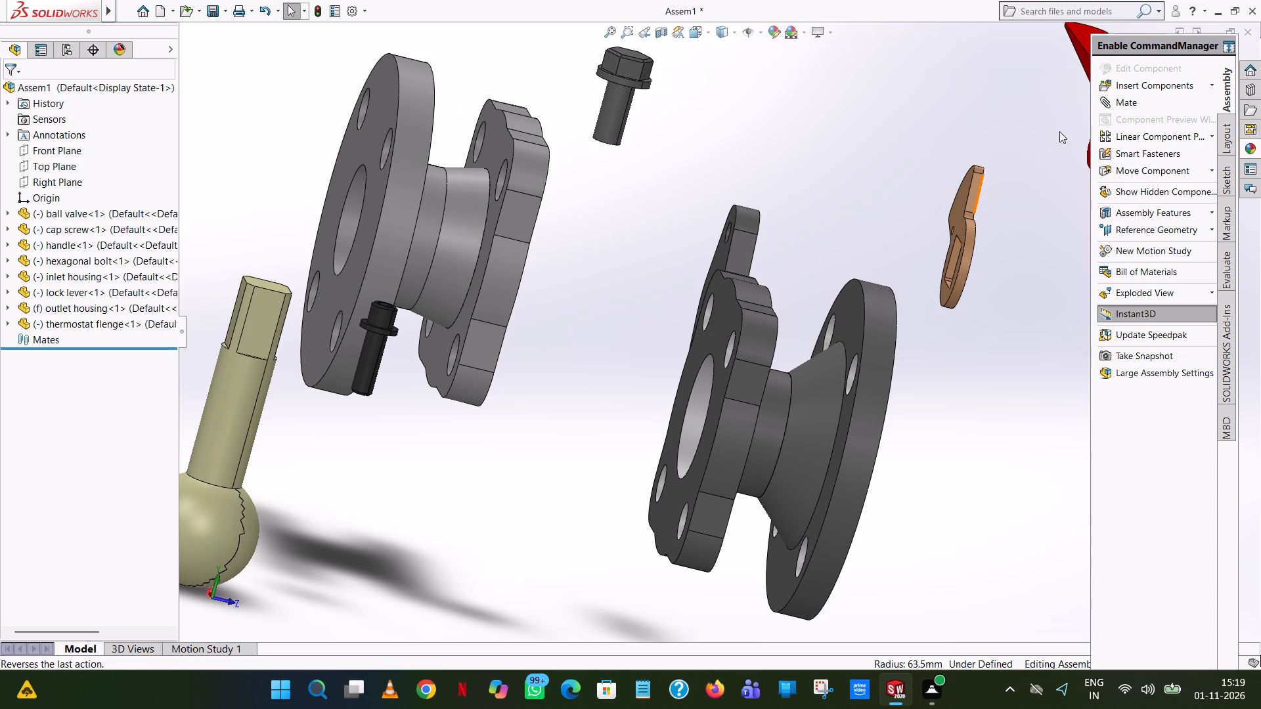
Mate a corner bolt hole of the inlet housing's square flange concentric with a corner bolt hole of the outlet housing's square flange.
left_click_drag(1126, 102, 1135, 105)
scroll(577, 261, "up", 1)
middle_click_drag(577, 261, 455, 280)
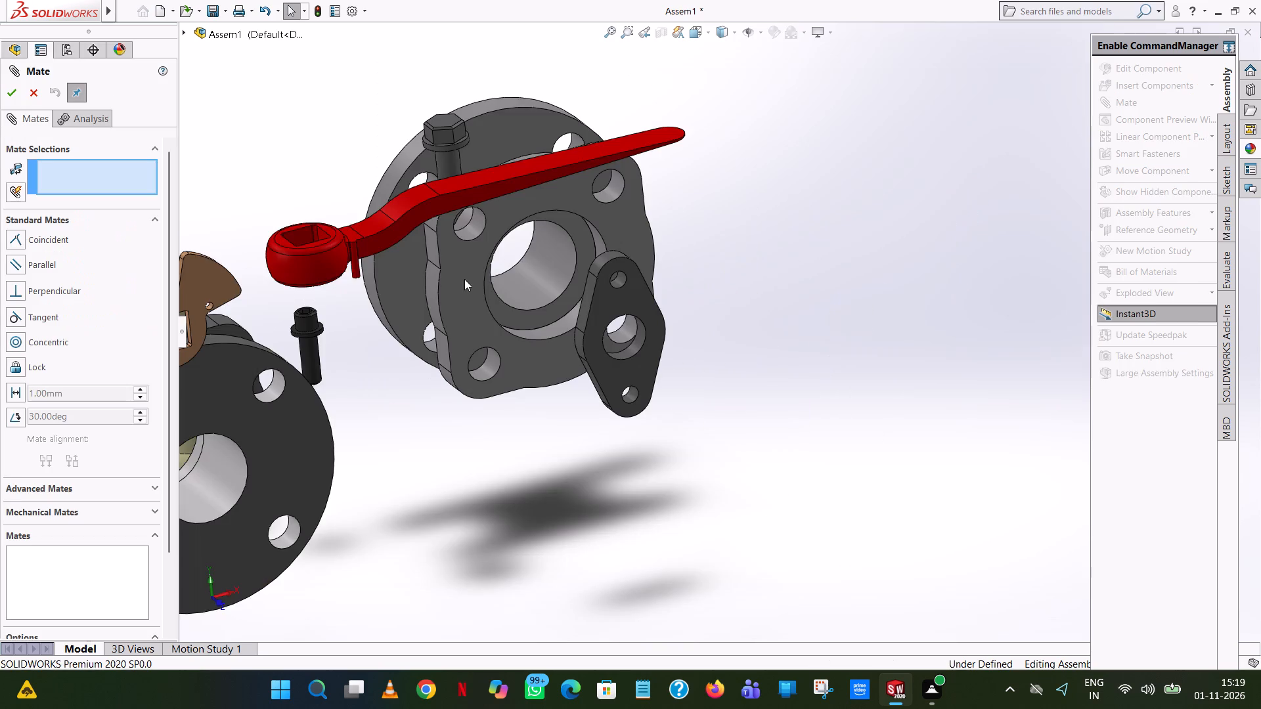
middle_click_drag(570, 251, 697, 272)
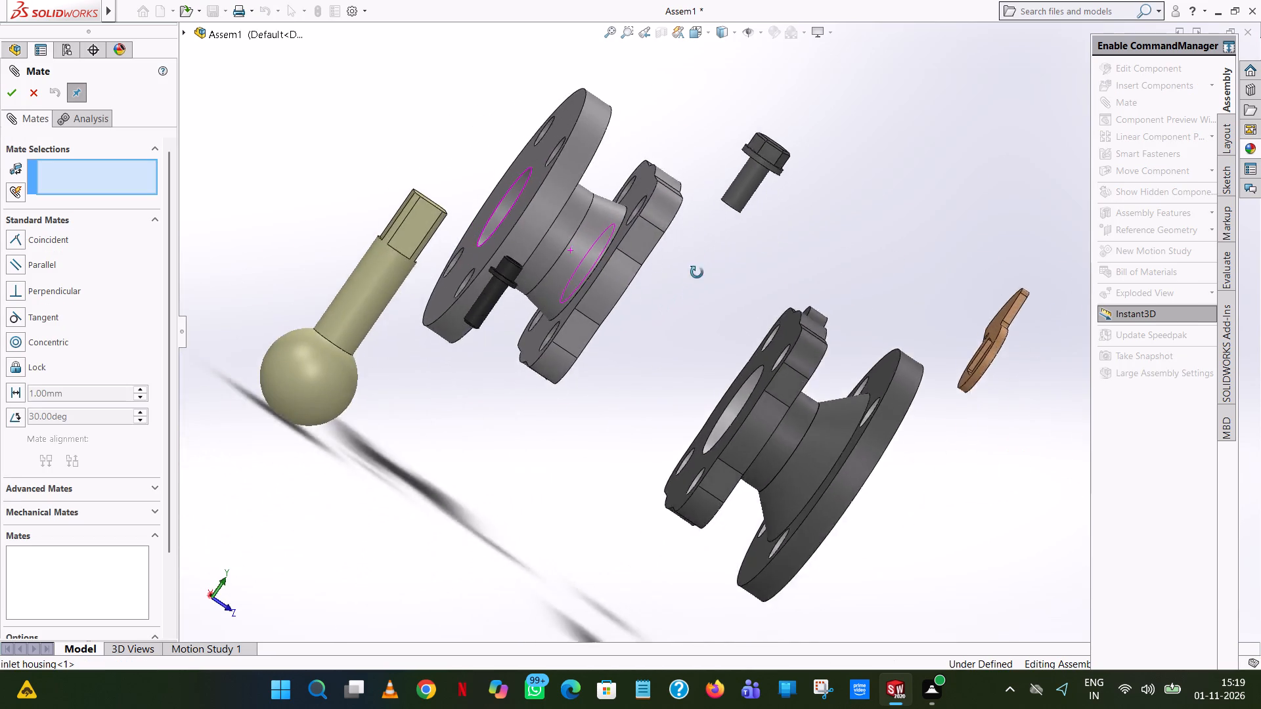
middle_click_drag(697, 272, 609, 254)
left_click(527, 222)
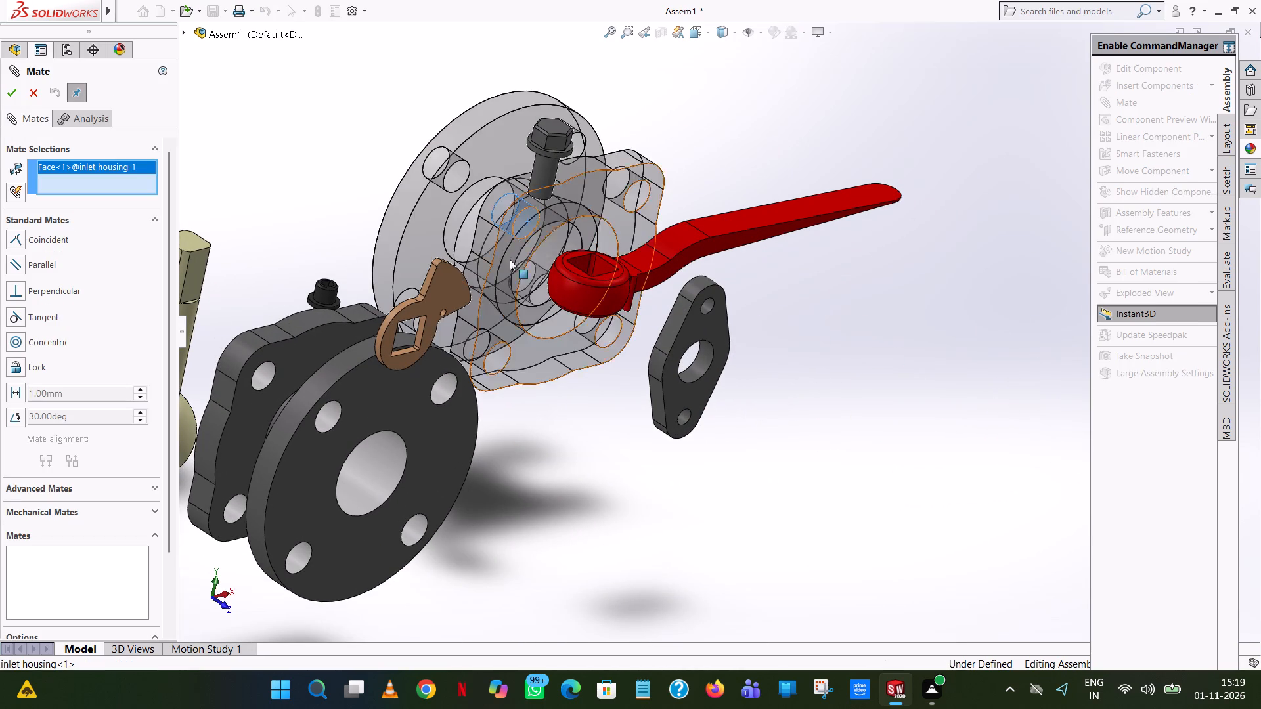
middle_click_drag(516, 263, 641, 341)
left_click(861, 552)
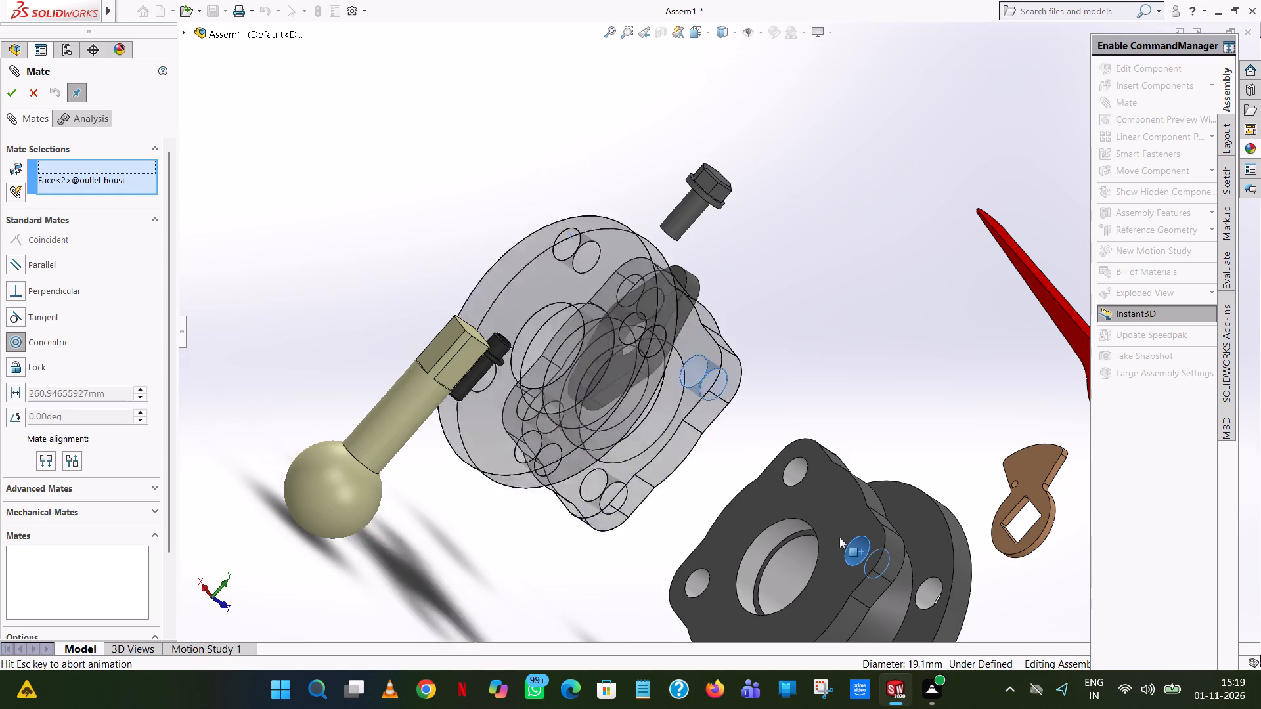
left_click(1128, 554)
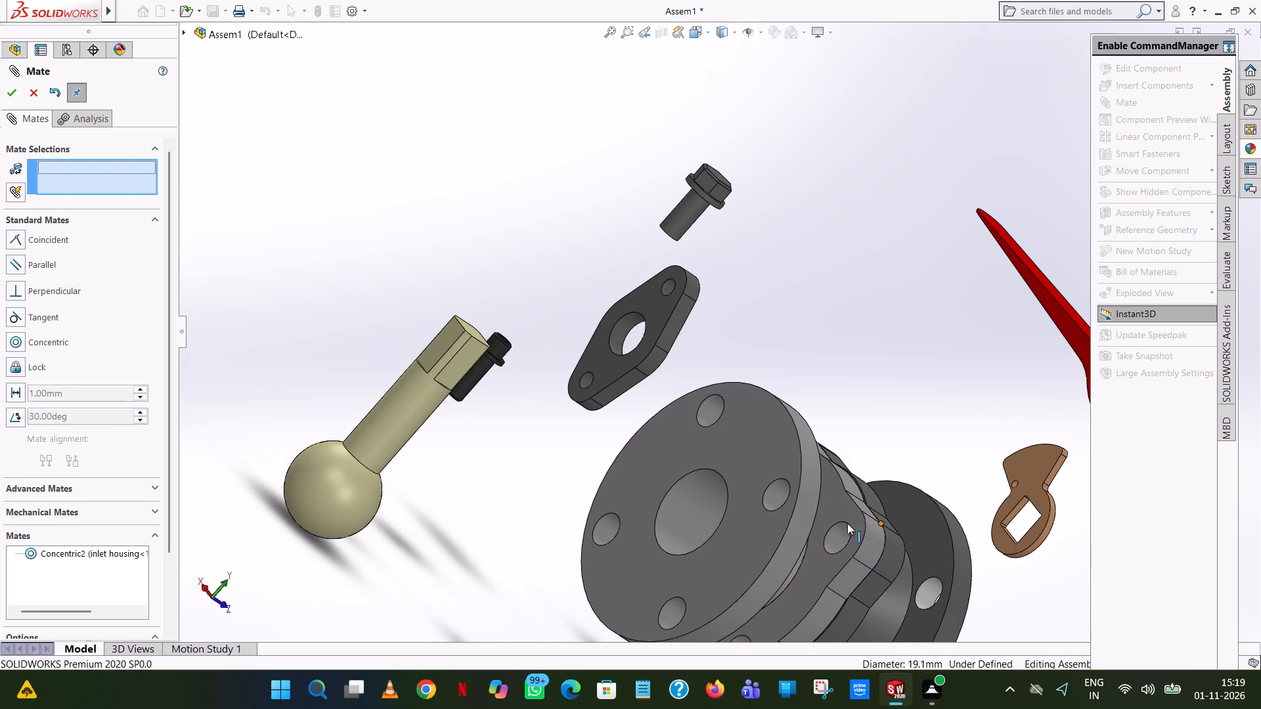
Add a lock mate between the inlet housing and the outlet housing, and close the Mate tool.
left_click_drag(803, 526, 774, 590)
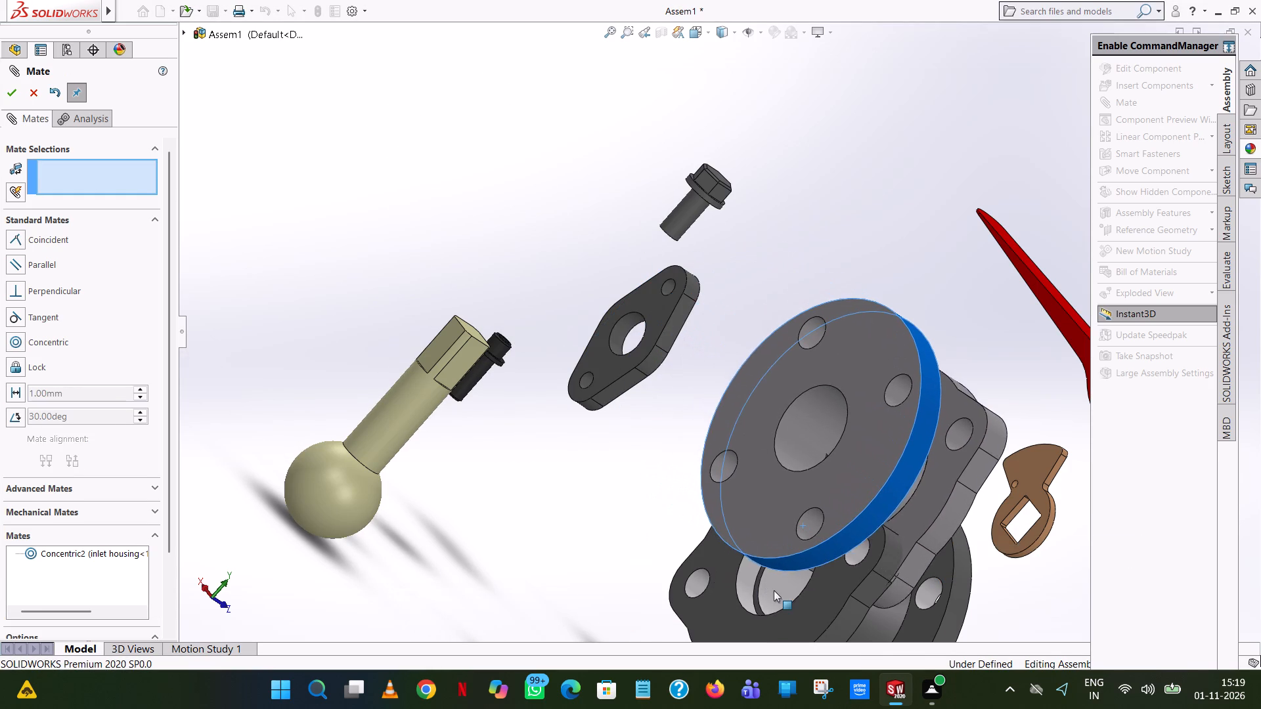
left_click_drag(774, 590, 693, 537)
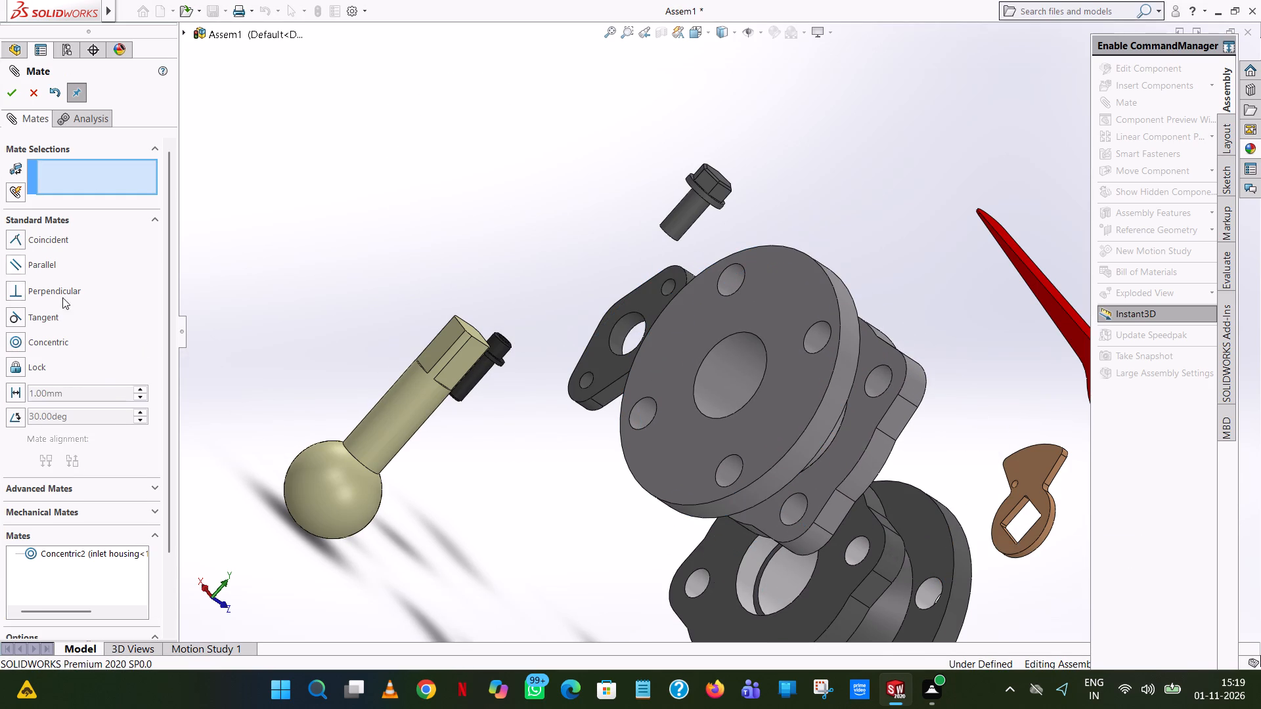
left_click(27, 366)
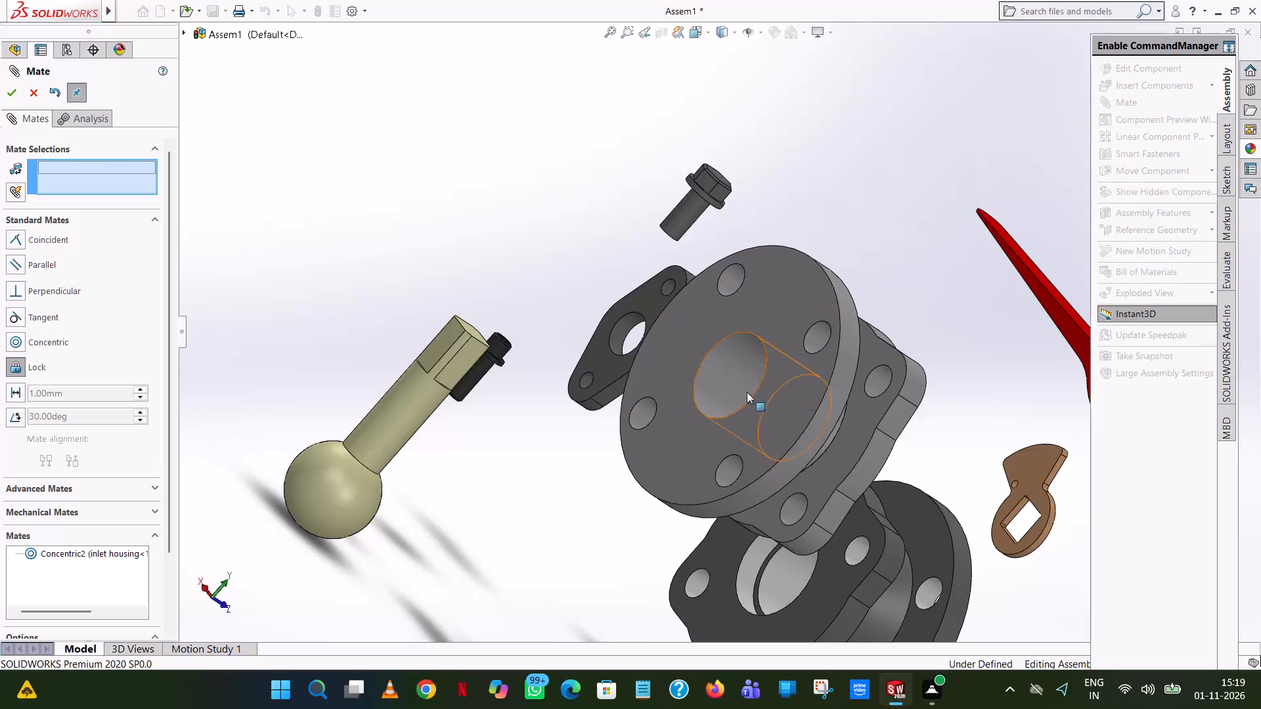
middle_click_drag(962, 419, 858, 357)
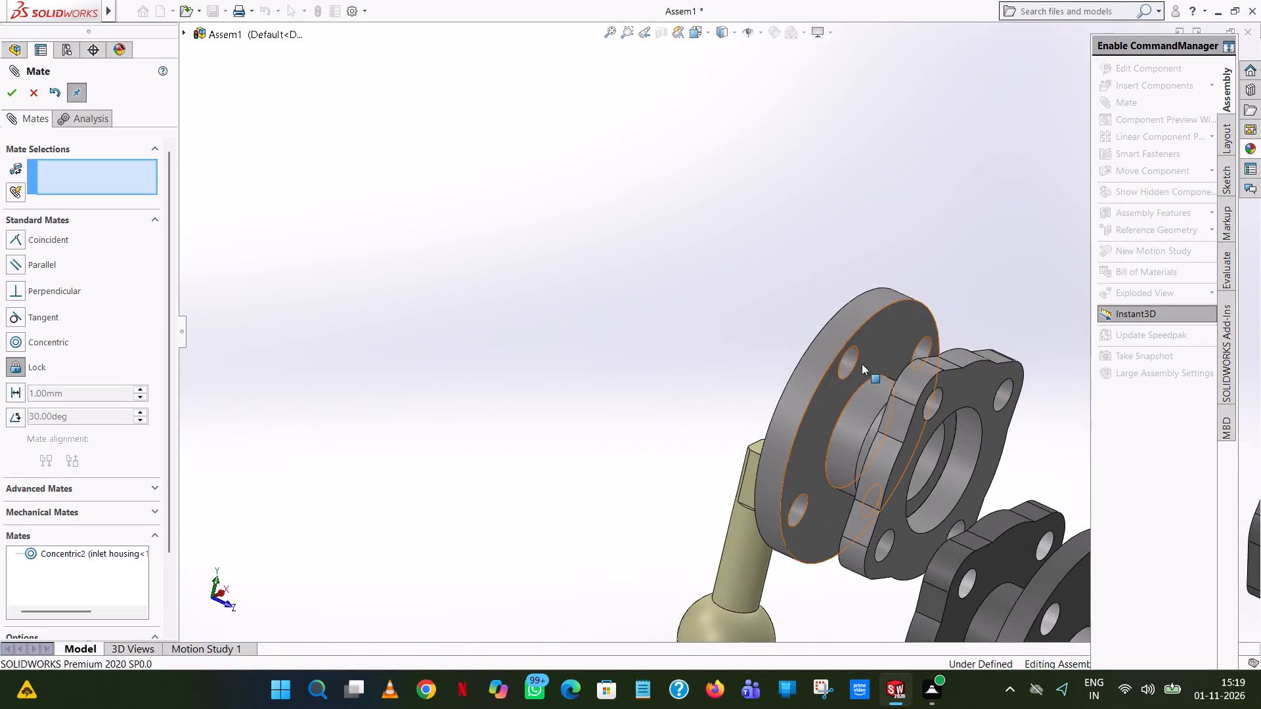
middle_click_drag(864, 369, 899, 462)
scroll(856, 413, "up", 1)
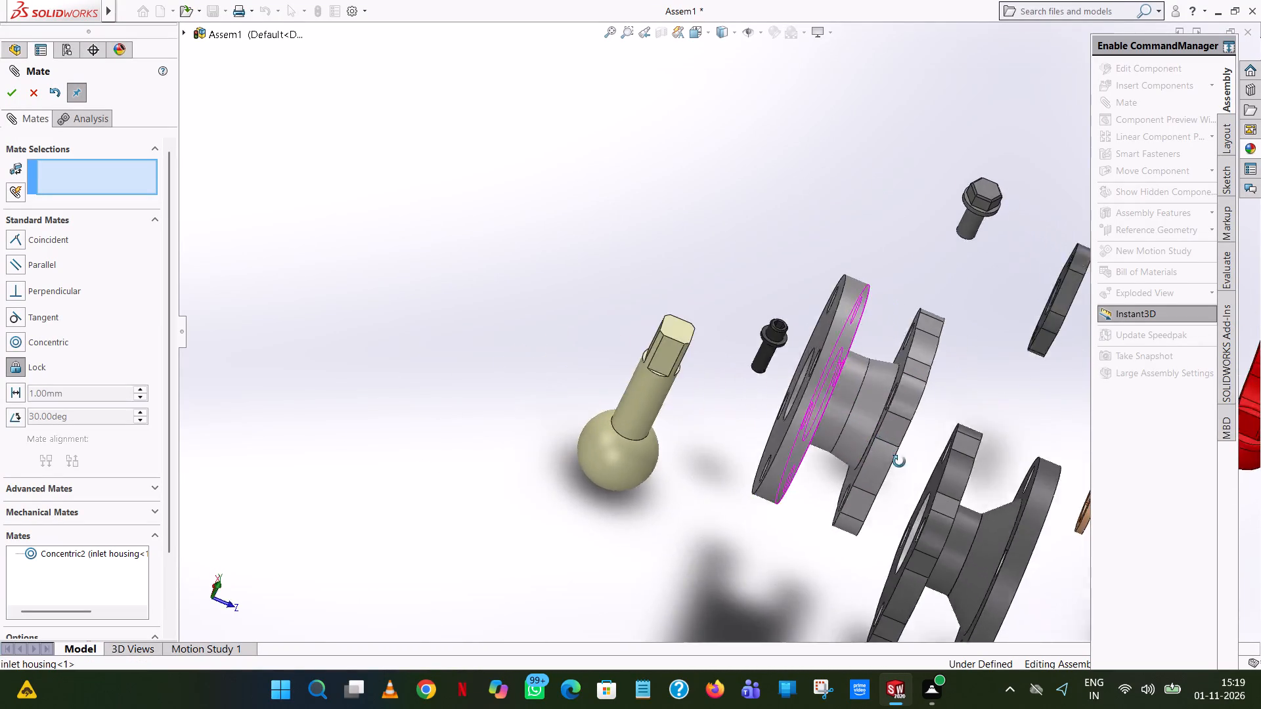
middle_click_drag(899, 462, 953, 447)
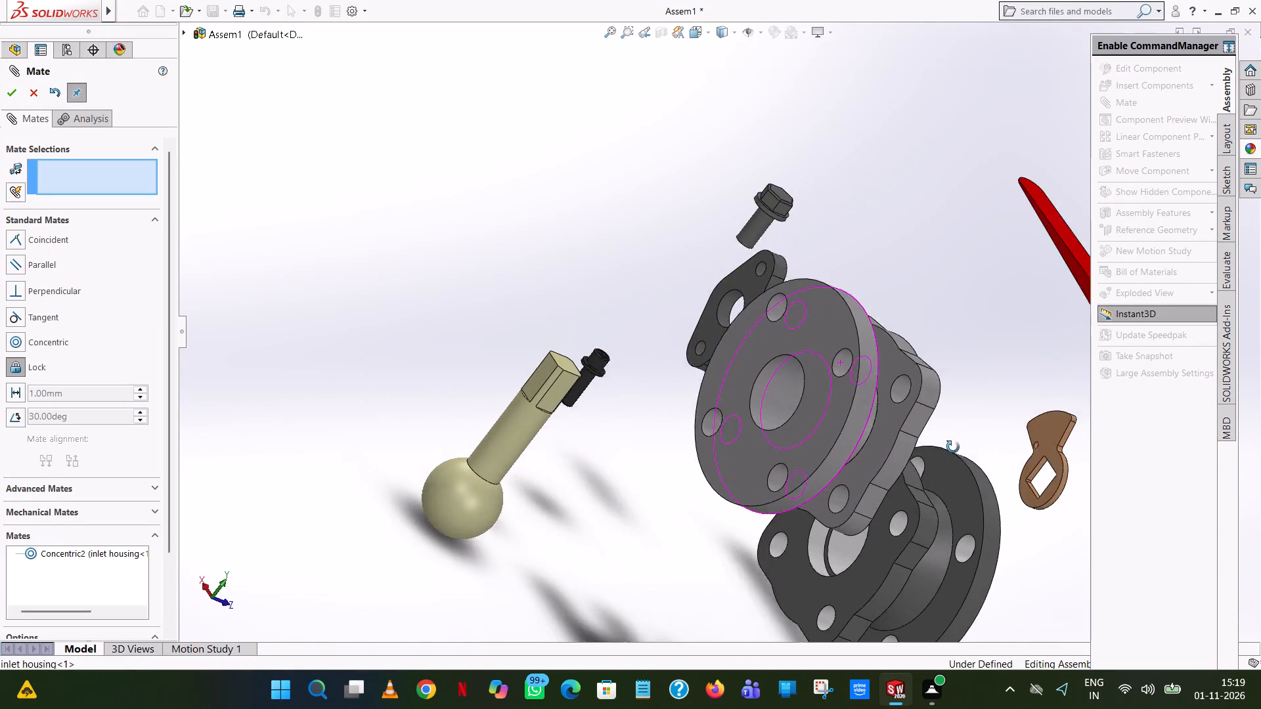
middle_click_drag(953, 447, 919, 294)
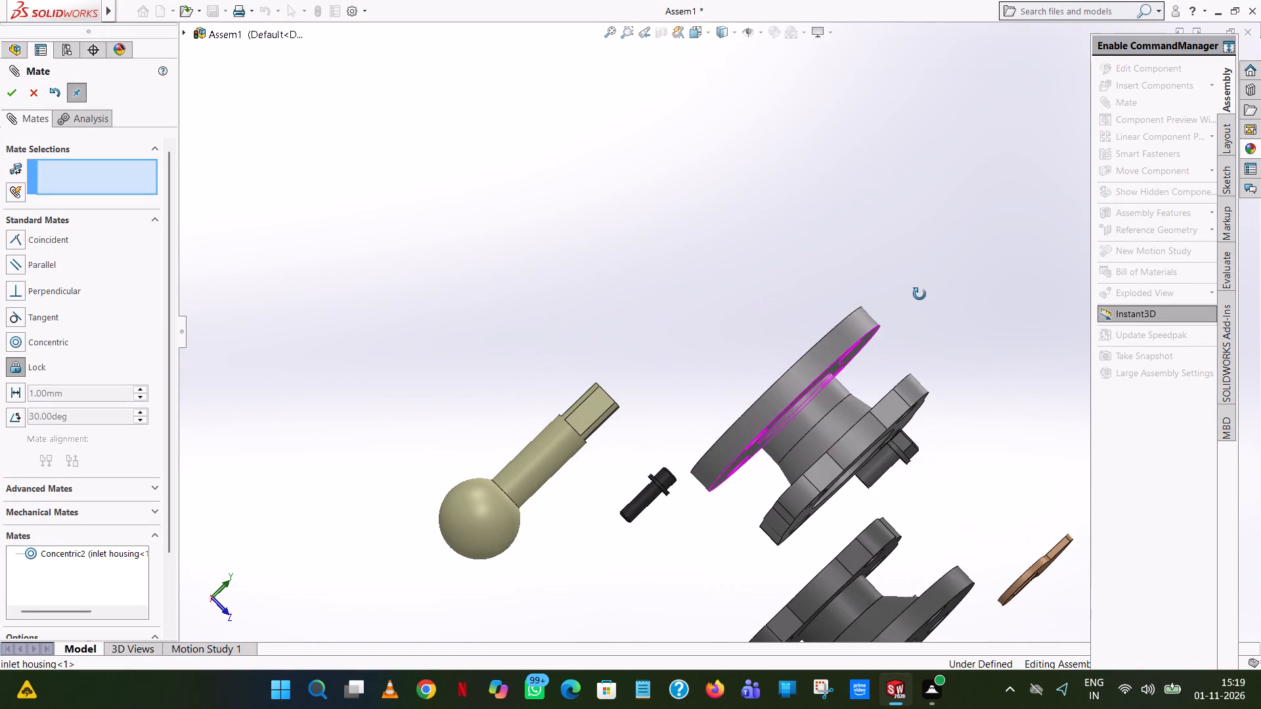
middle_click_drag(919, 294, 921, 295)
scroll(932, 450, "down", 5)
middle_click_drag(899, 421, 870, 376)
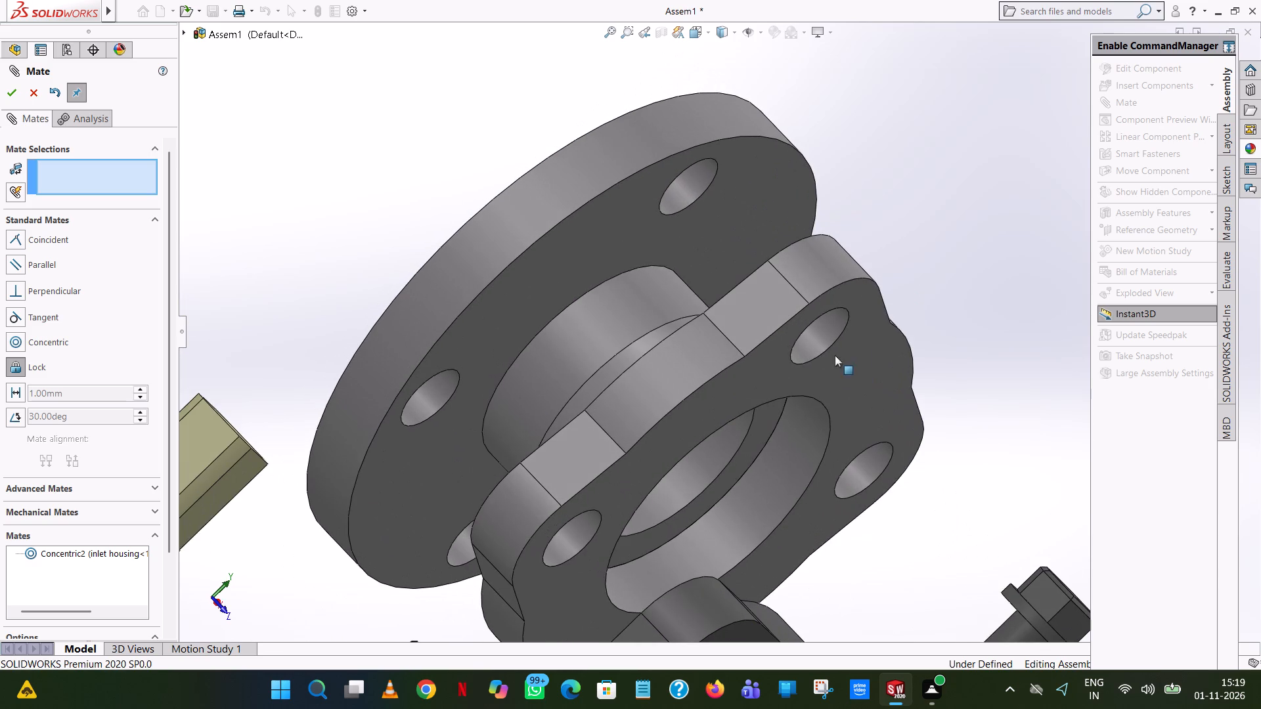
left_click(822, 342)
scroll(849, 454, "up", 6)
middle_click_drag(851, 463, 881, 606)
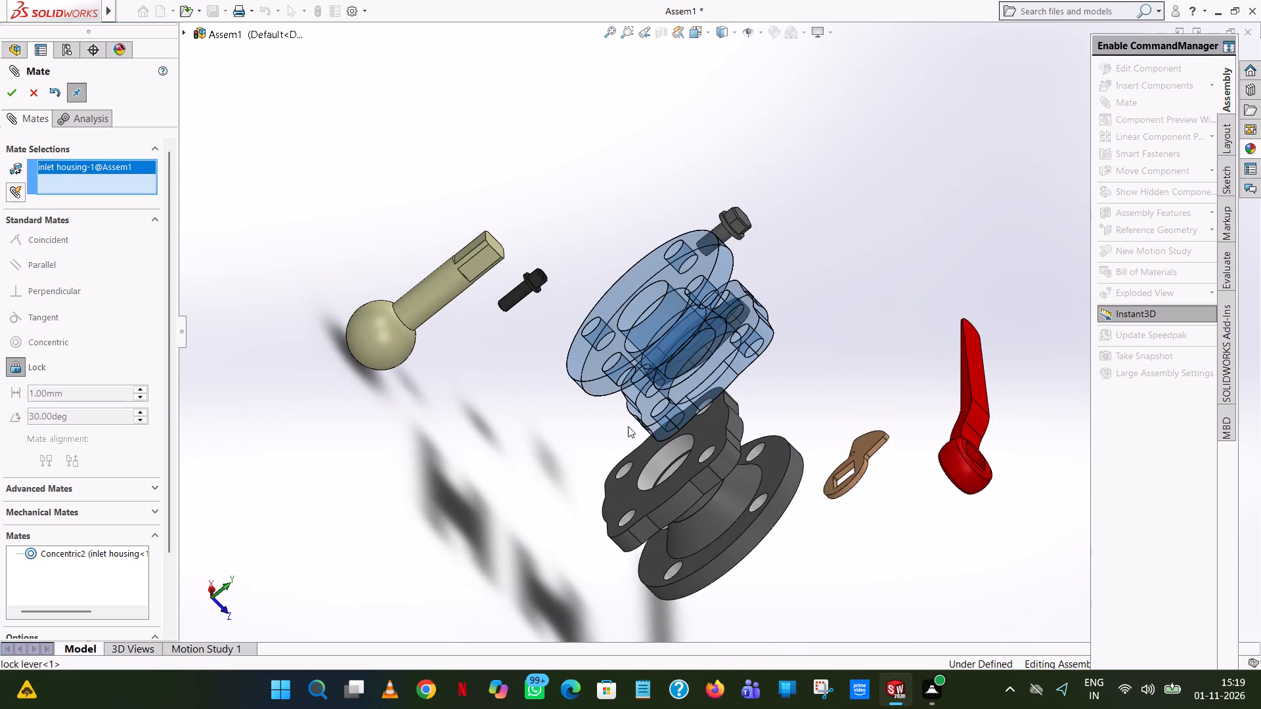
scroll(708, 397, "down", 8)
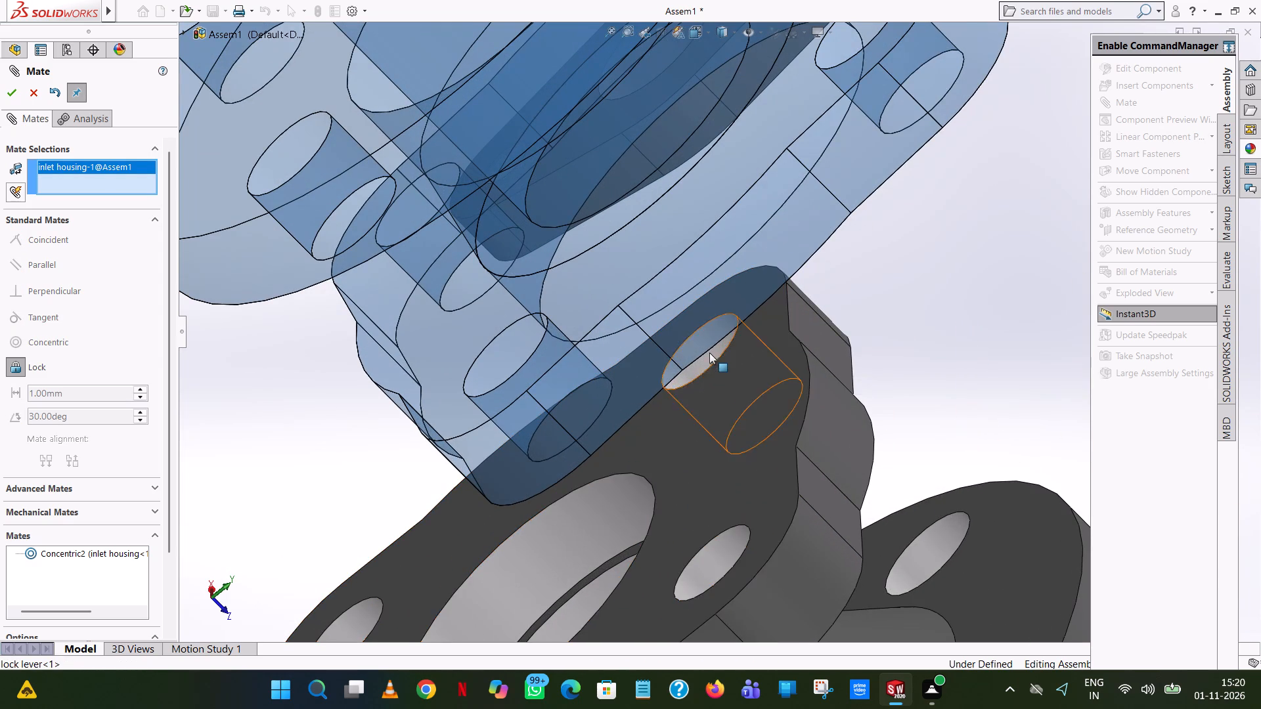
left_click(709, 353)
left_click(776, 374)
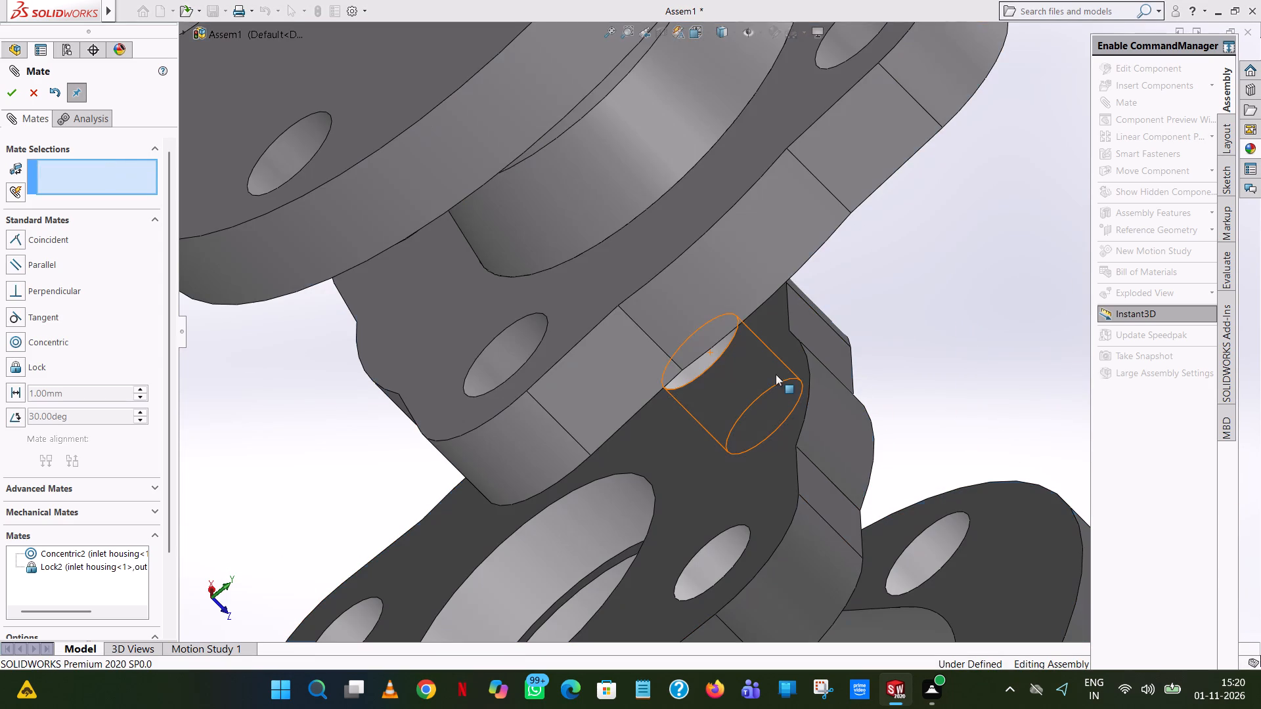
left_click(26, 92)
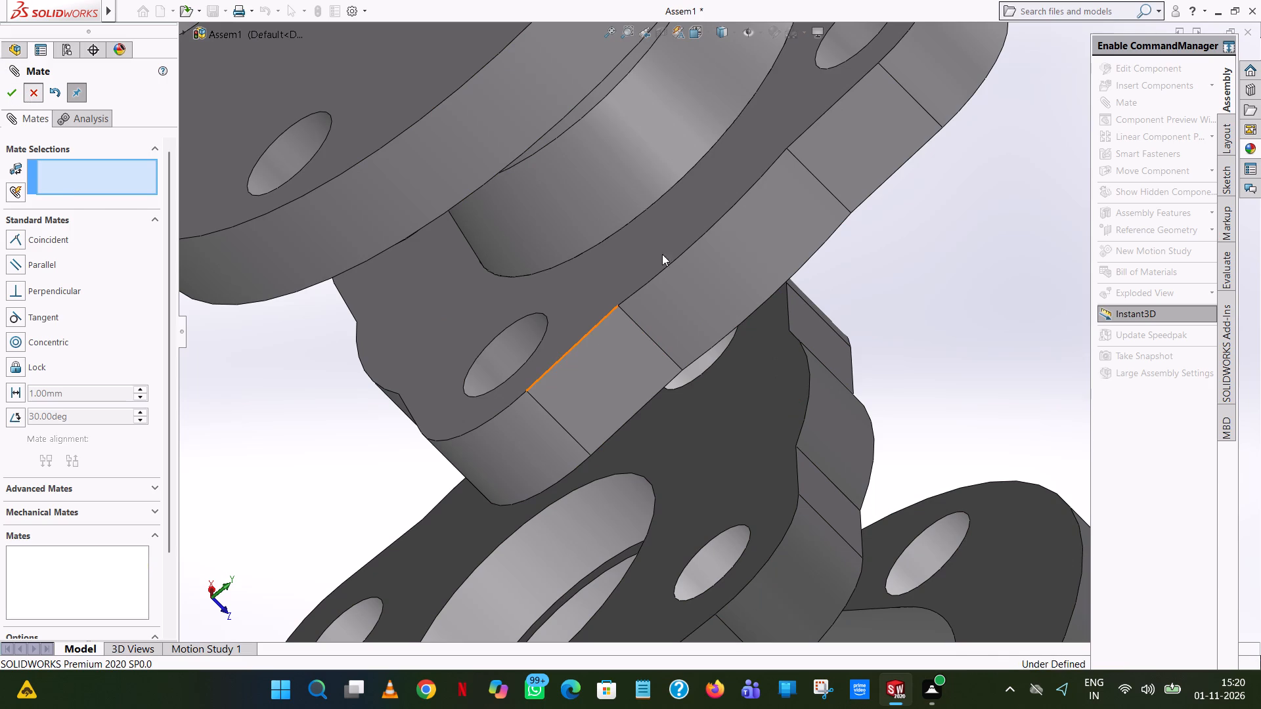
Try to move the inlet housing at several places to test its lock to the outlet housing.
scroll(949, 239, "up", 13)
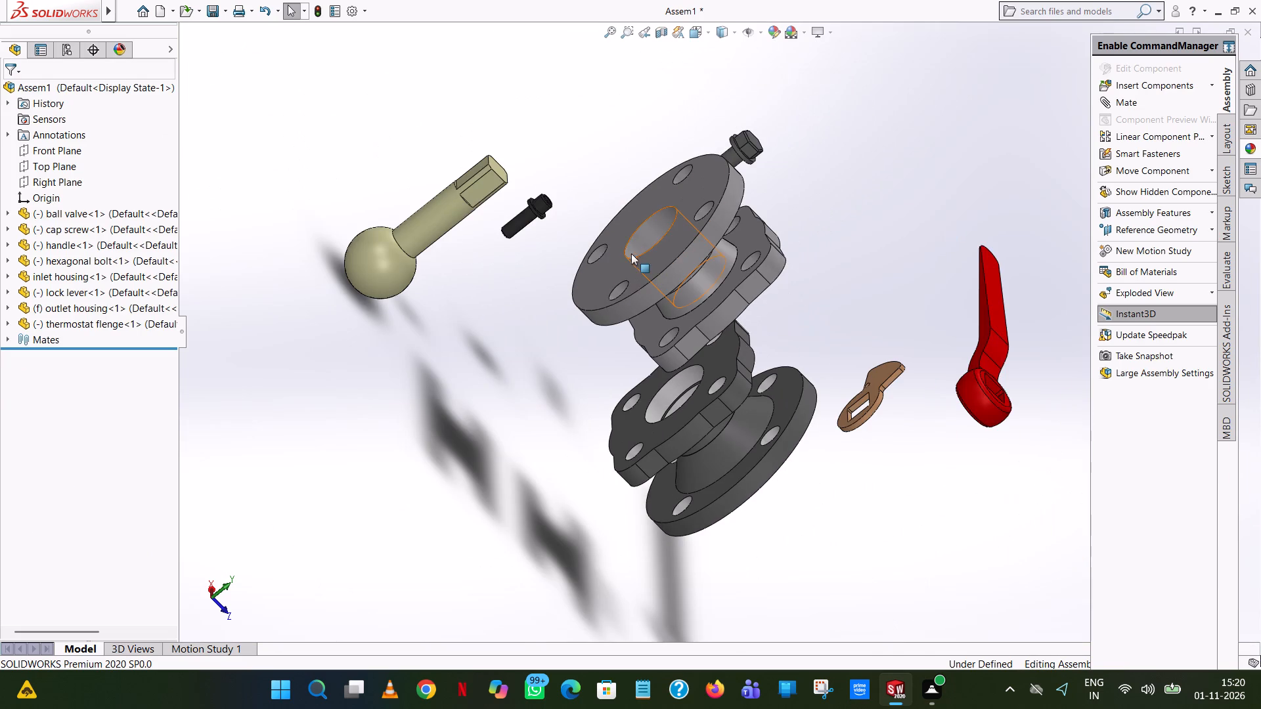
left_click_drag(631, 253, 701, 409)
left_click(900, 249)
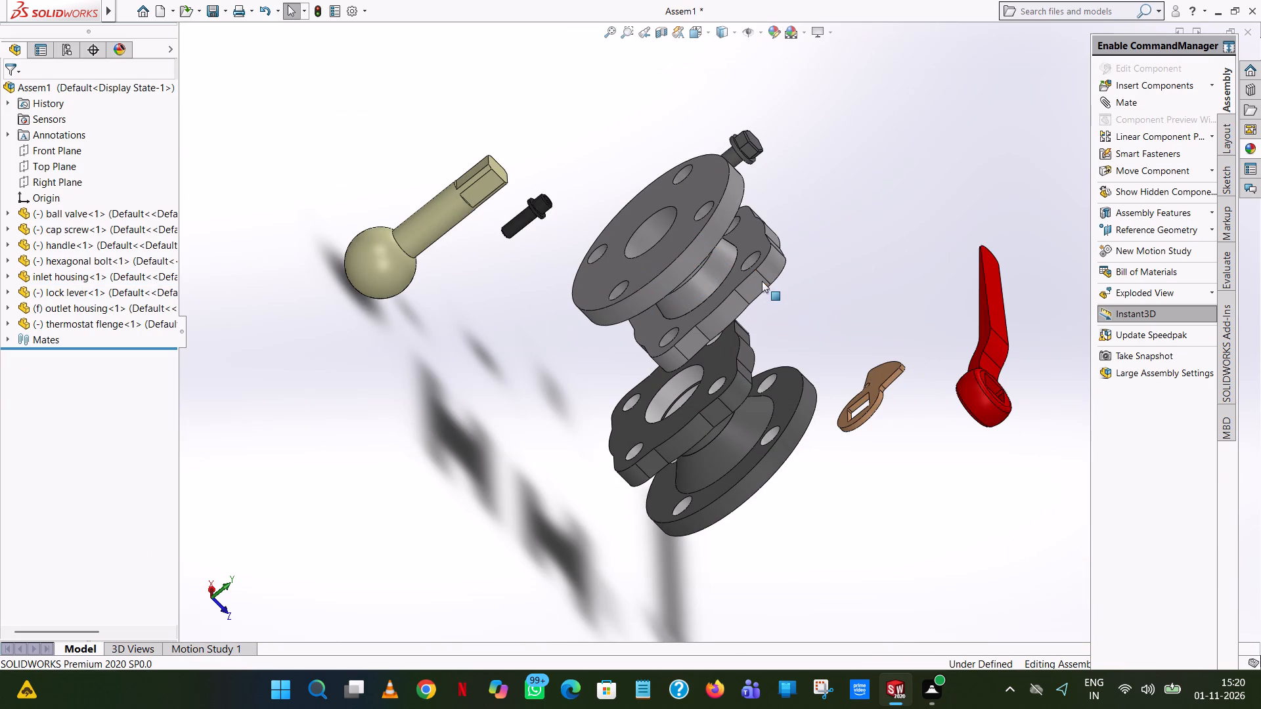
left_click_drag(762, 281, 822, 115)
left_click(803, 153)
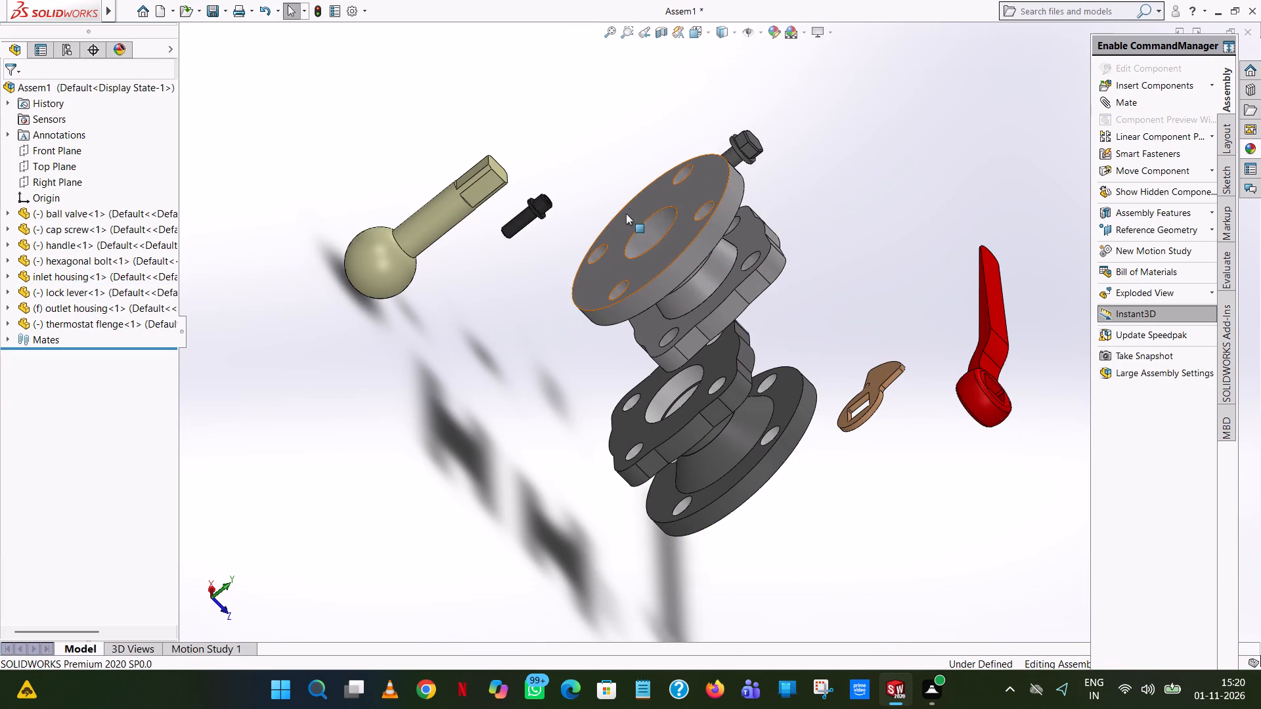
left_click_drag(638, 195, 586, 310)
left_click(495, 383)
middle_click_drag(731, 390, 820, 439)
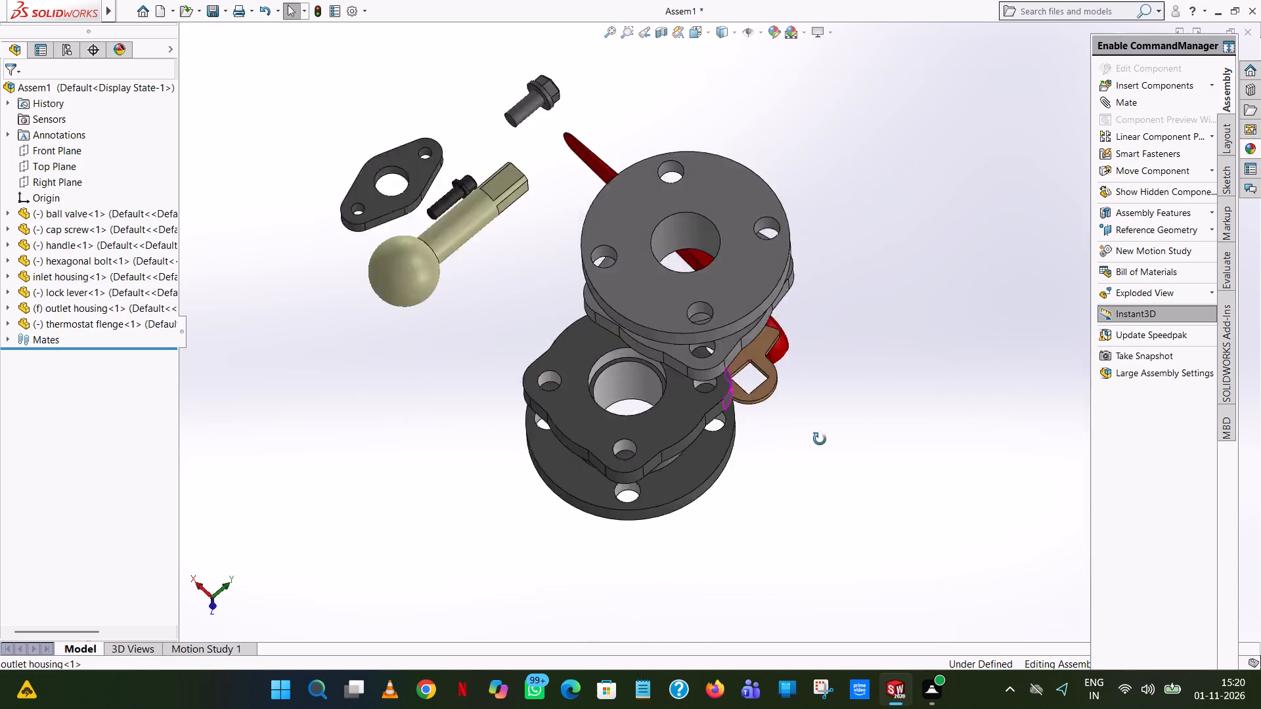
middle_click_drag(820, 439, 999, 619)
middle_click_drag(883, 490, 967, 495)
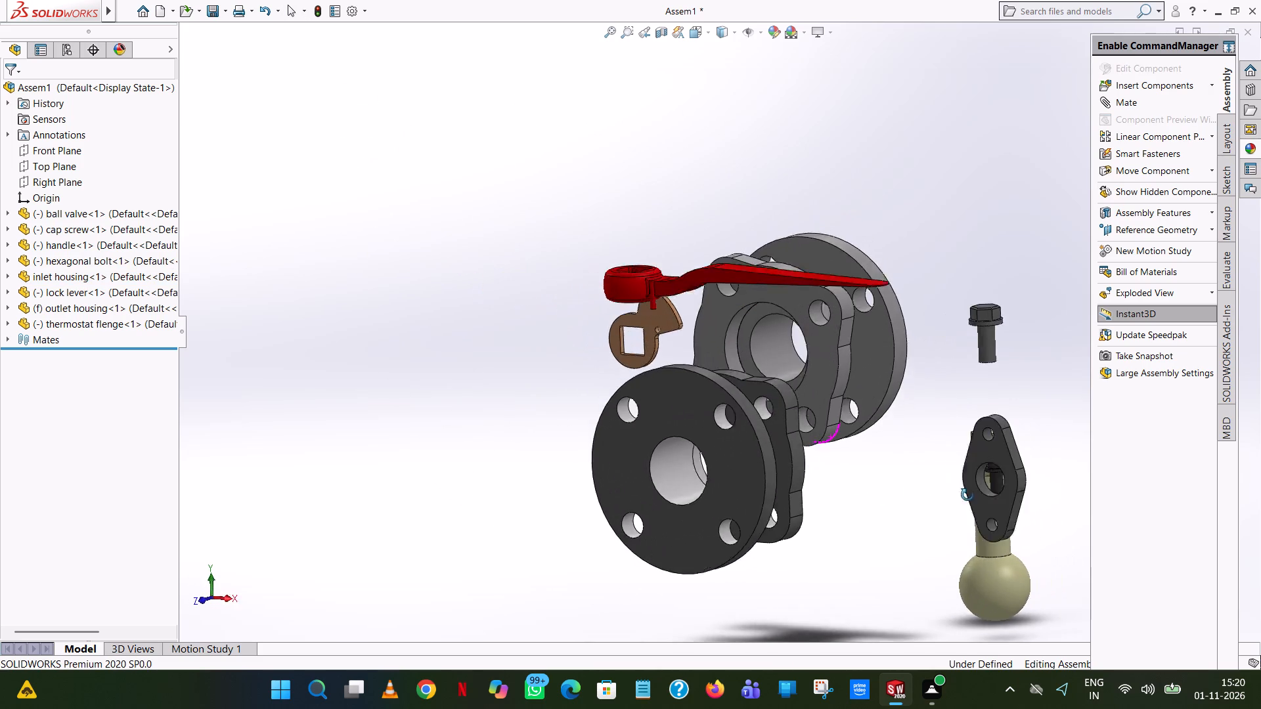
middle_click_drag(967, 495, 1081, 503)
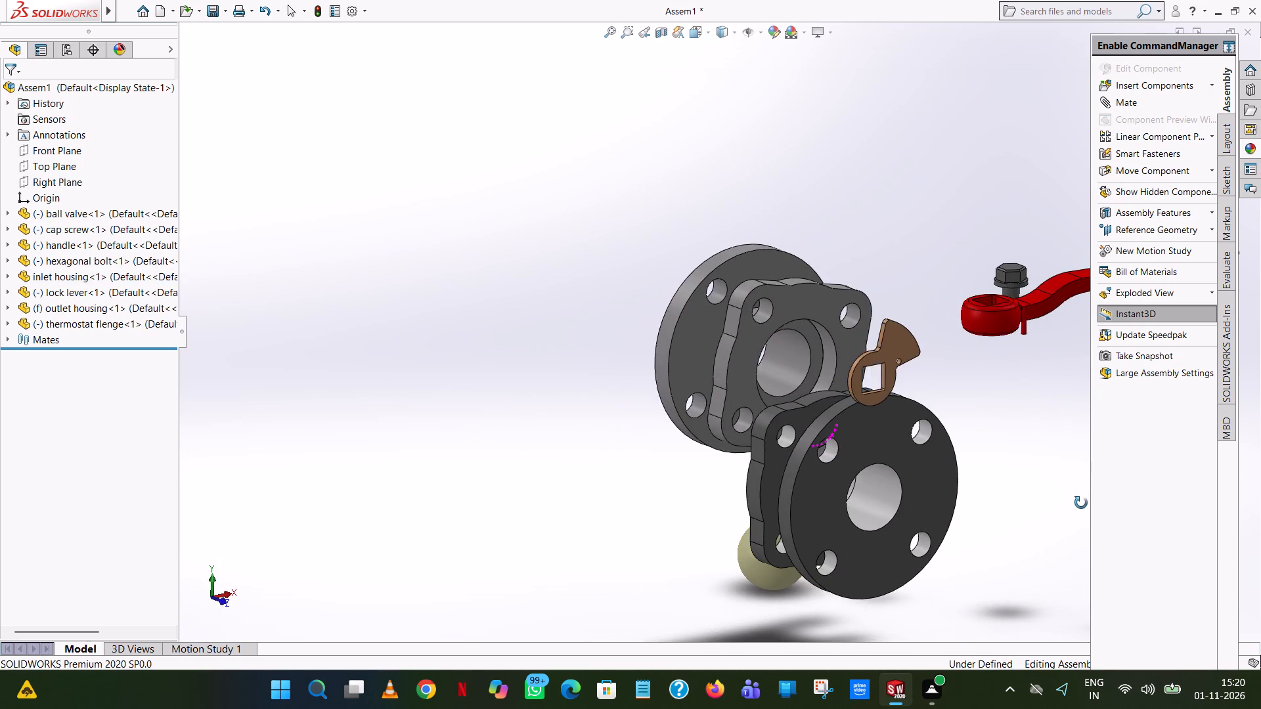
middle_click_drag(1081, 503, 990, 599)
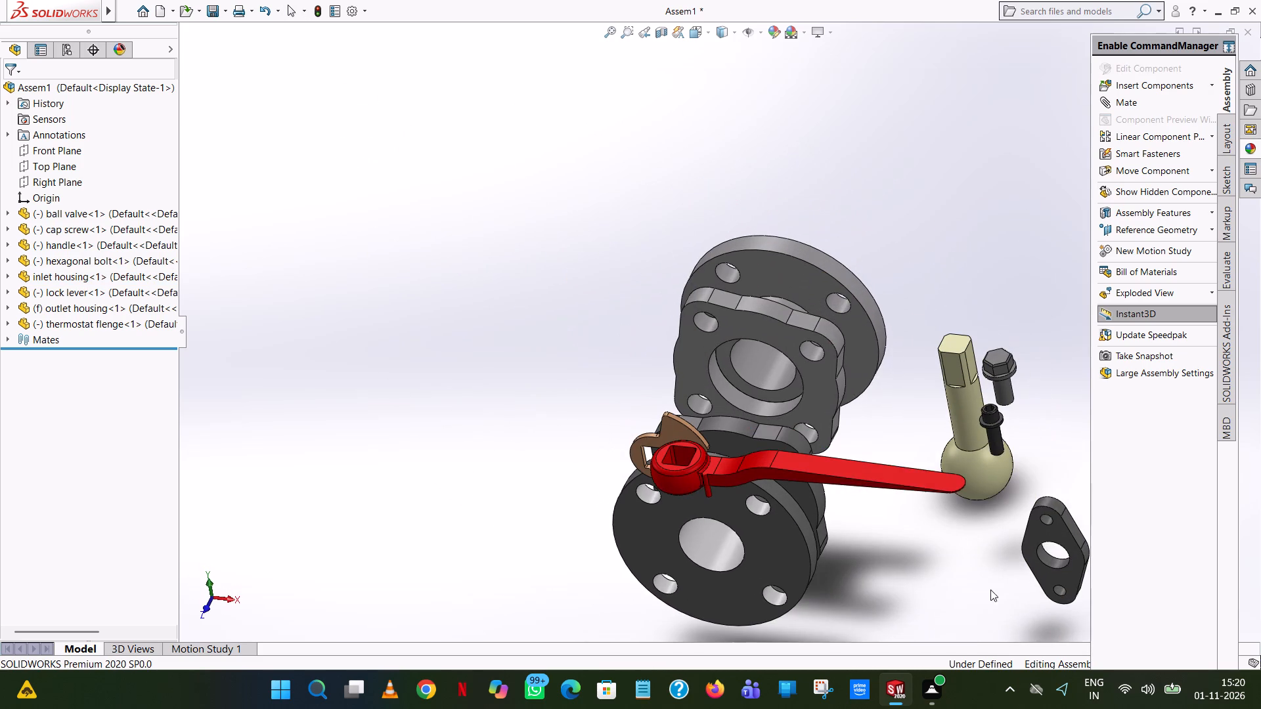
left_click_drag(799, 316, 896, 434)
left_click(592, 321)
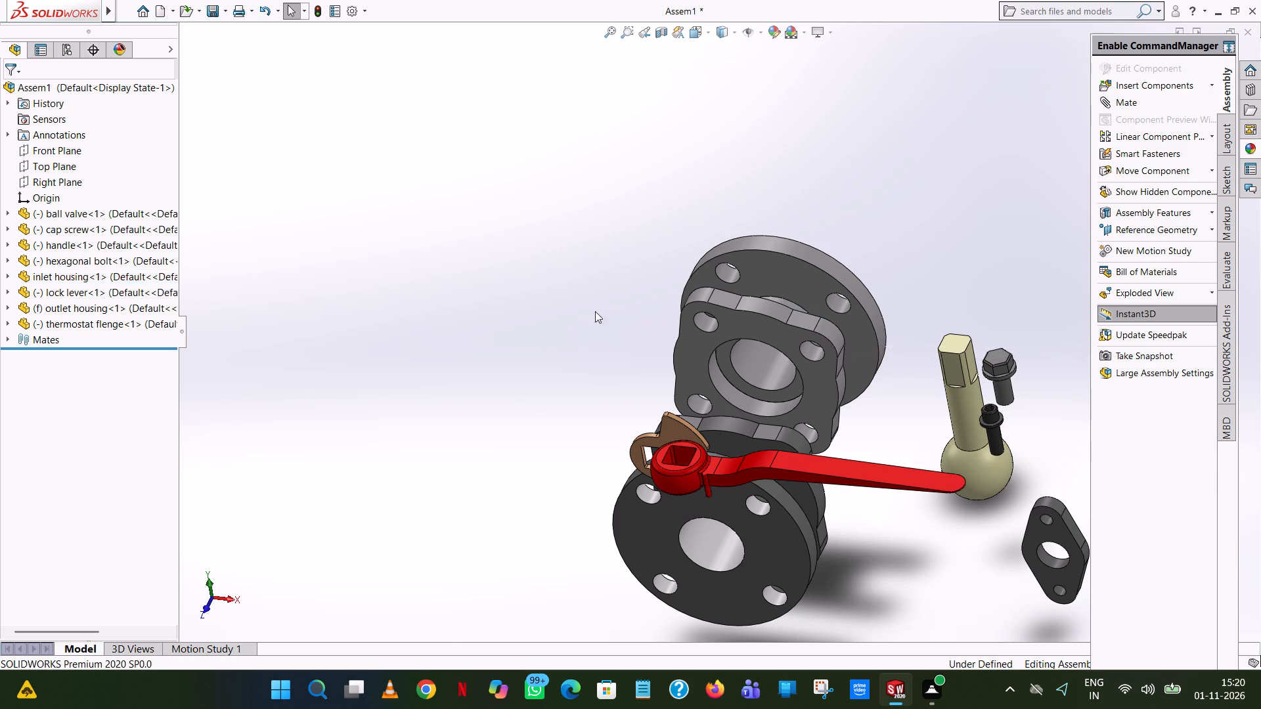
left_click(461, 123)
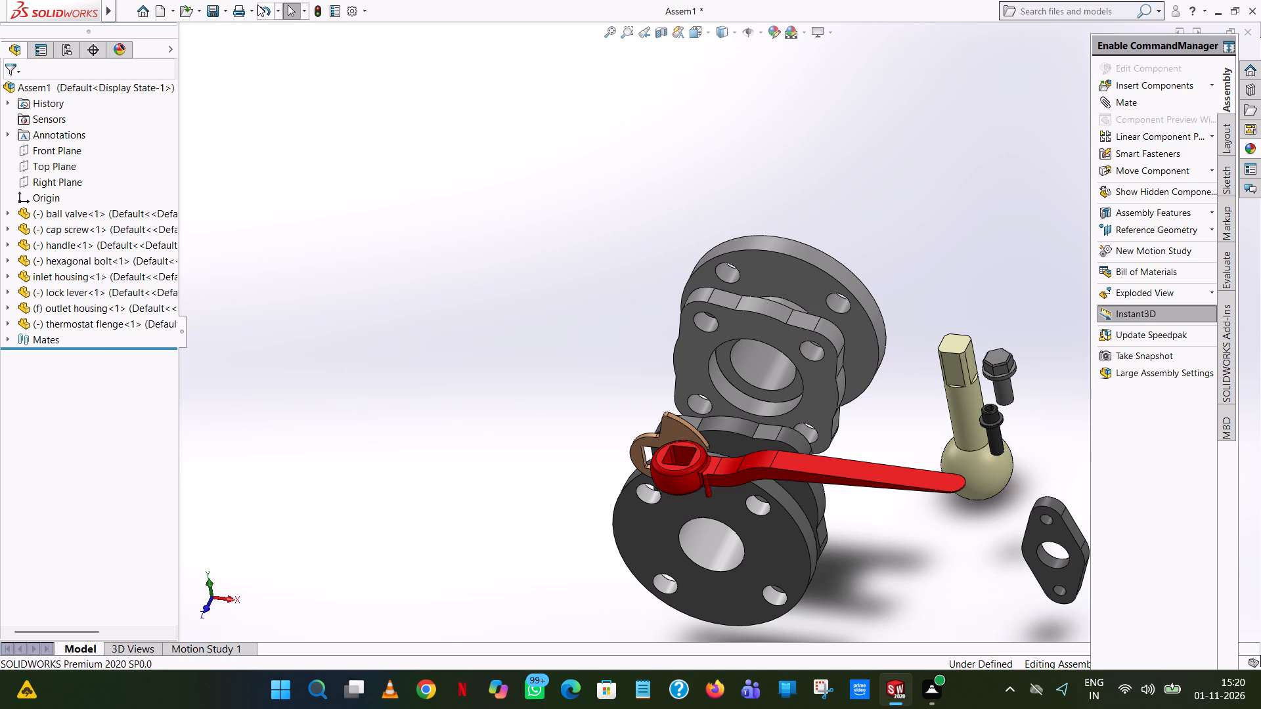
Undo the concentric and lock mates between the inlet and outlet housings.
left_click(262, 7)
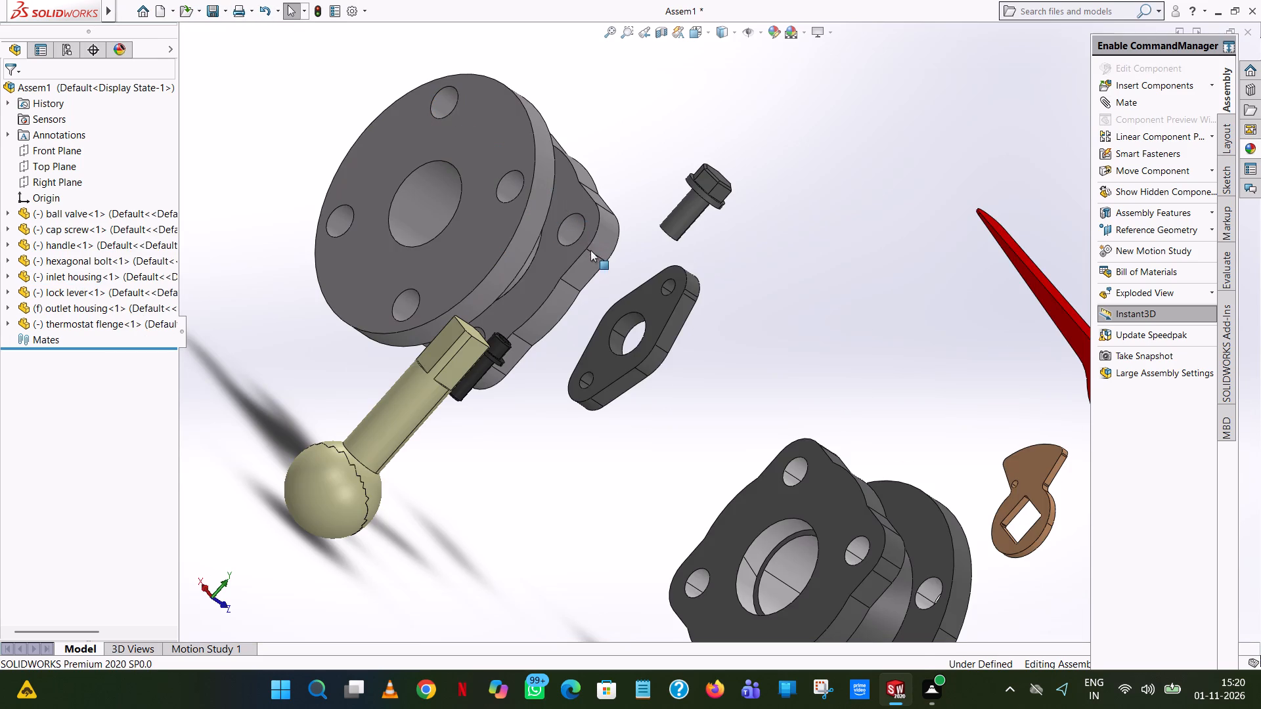
Move the inlet housing next to the outlet housing, with a gap between their facing square flanges.
left_click_drag(591, 251, 734, 299)
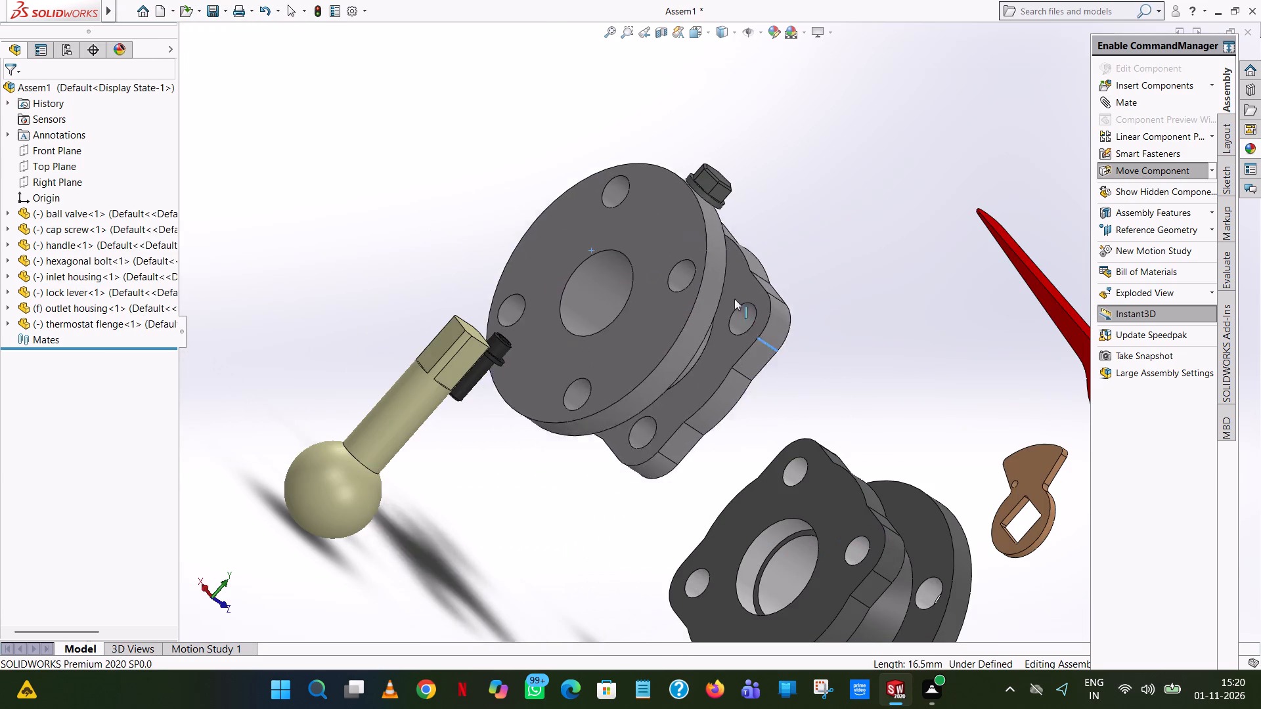
left_click_drag(734, 299, 565, 328)
middle_click_drag(679, 452, 604, 330)
scroll(679, 452, "up", 1)
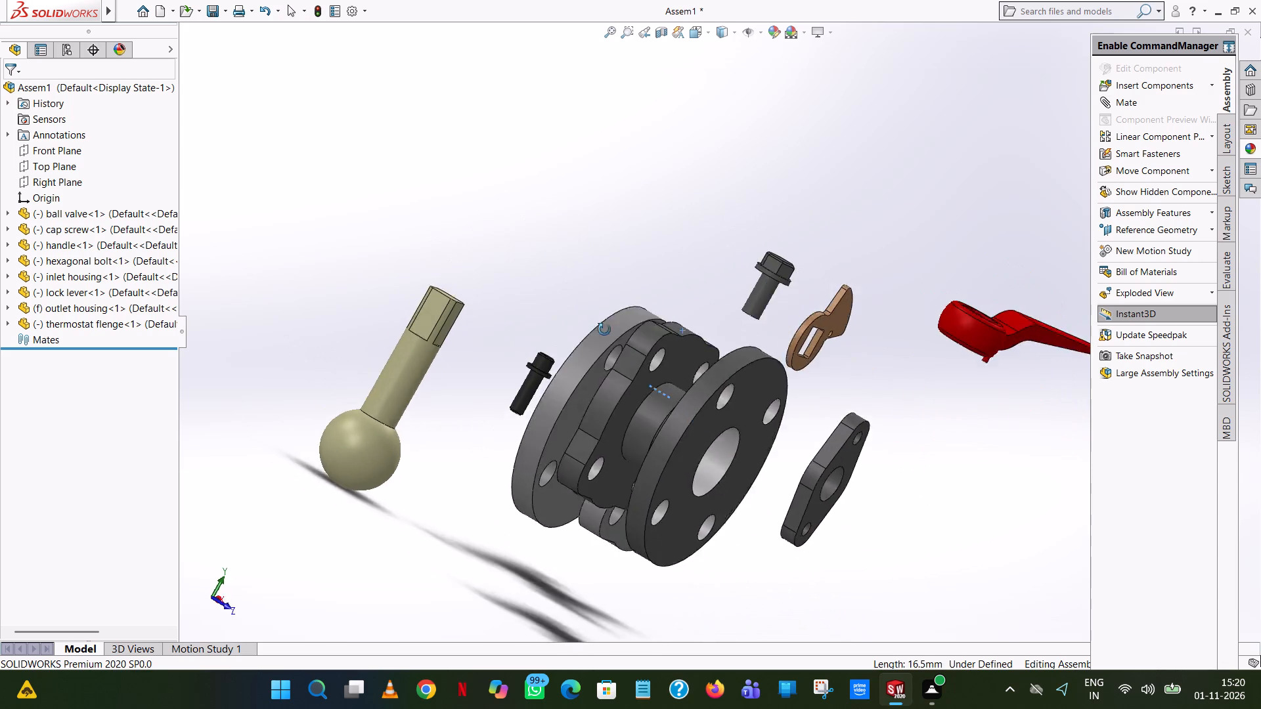
middle_click_drag(604, 330, 614, 358)
scroll(614, 358, "up", 1)
left_click_drag(626, 388, 552, 477)
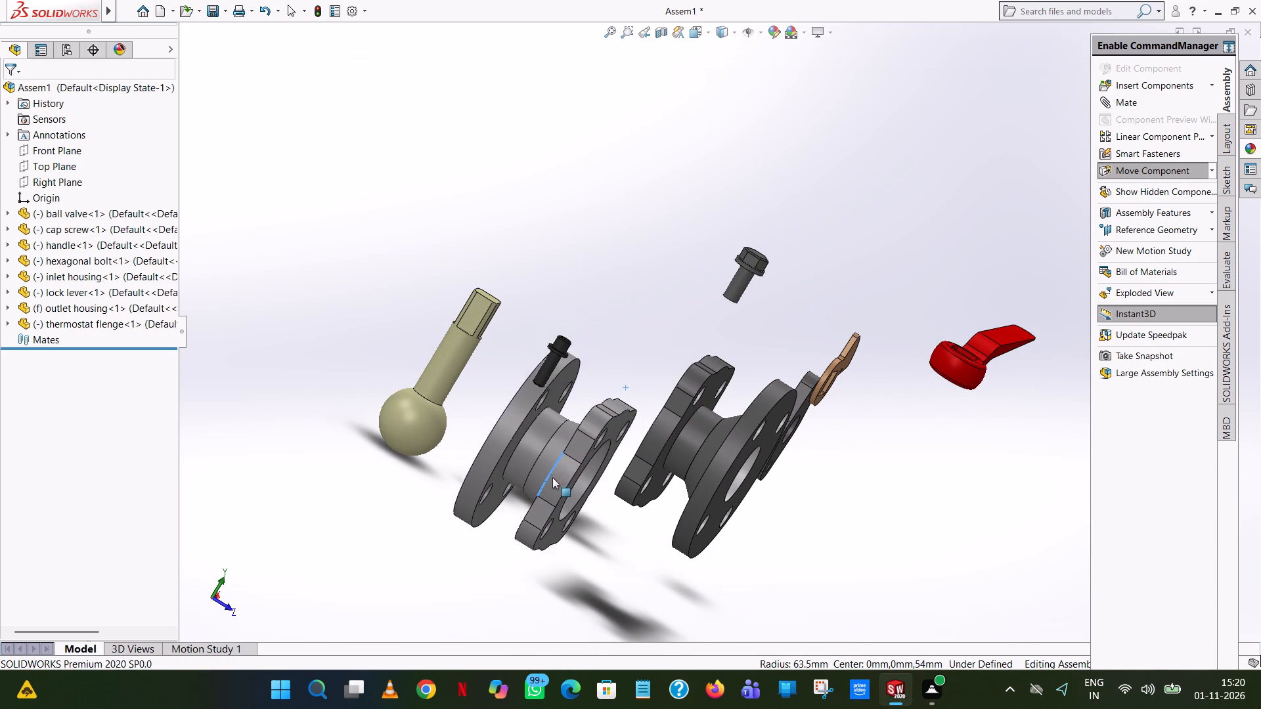
left_click_drag(552, 477, 539, 432)
scroll(563, 442, "down", 6)
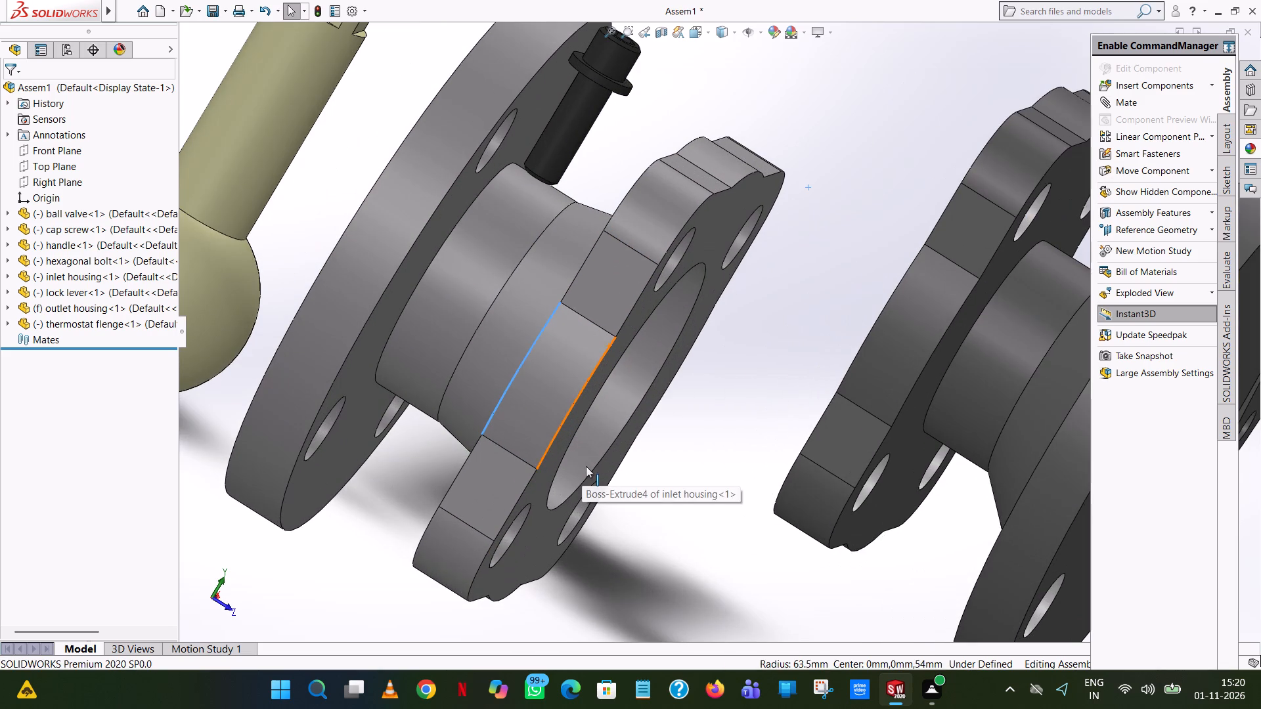
Mate a corner bolt hole of the inlet housing's square flange concentric with a corner bolt hole of the outlet housing's square flange.
left_click(1138, 99)
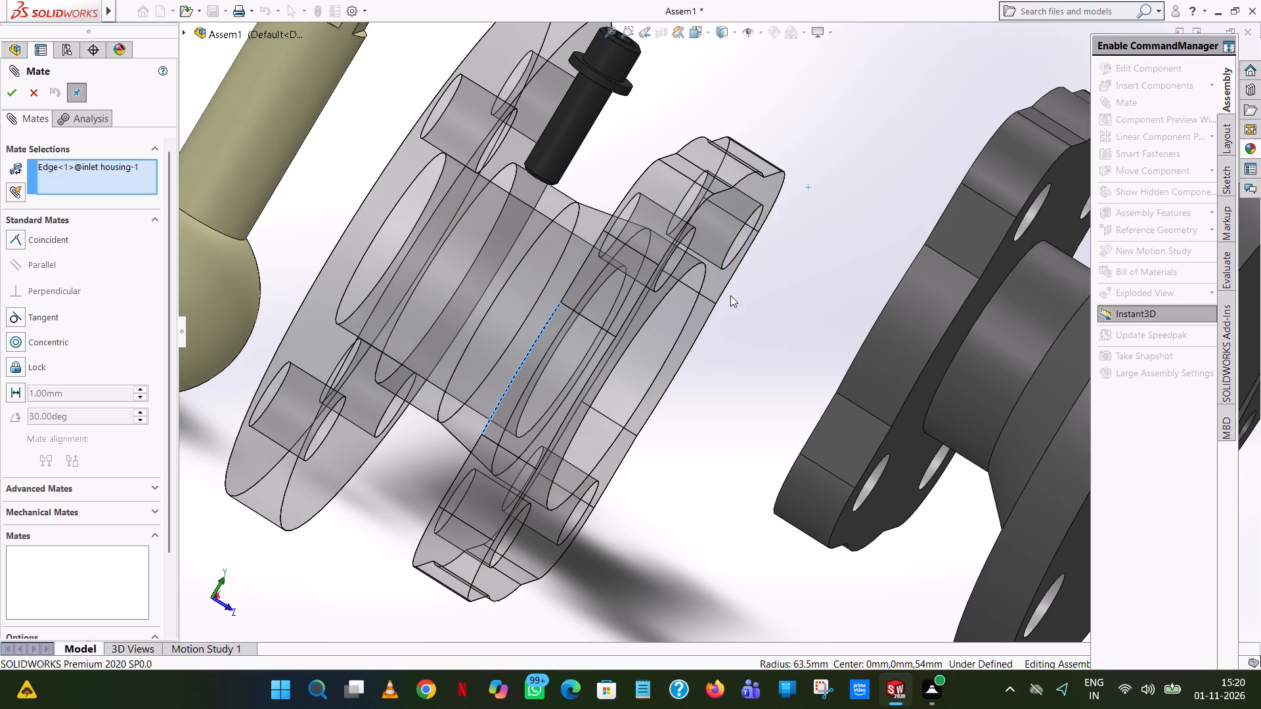
right_click(121, 175)
left_click(154, 181)
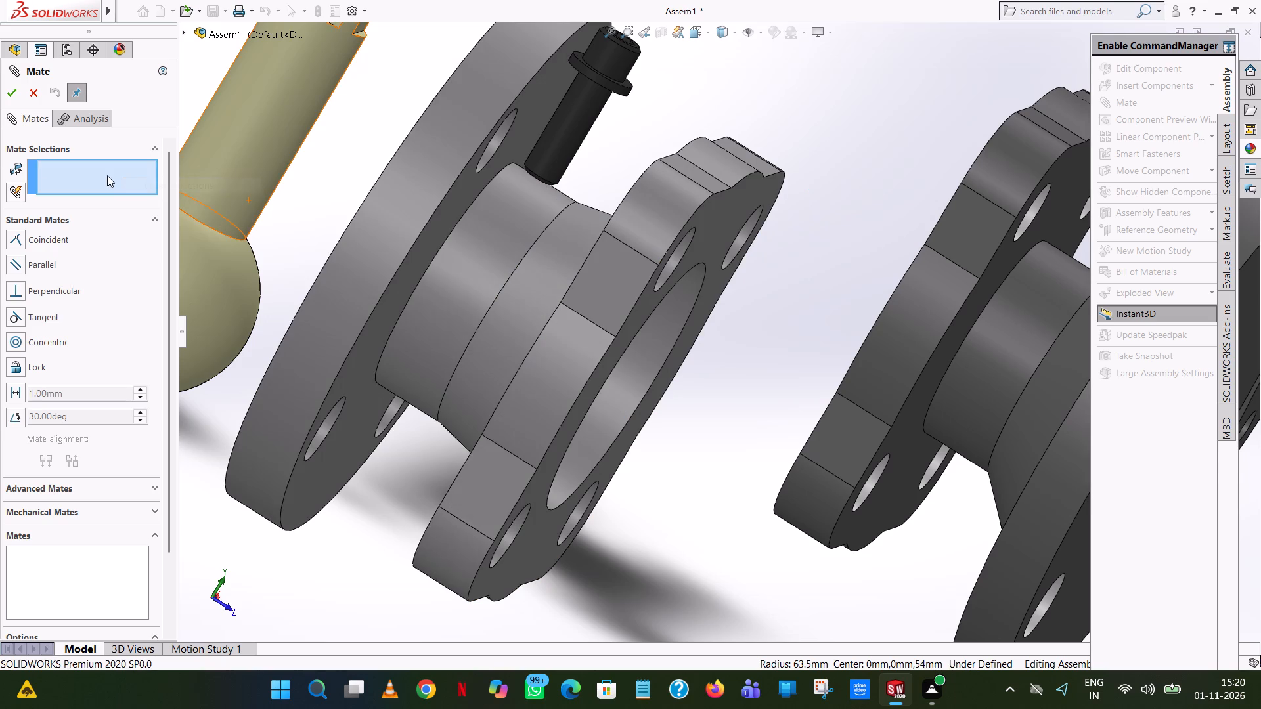
left_click(107, 175)
left_click(61, 349)
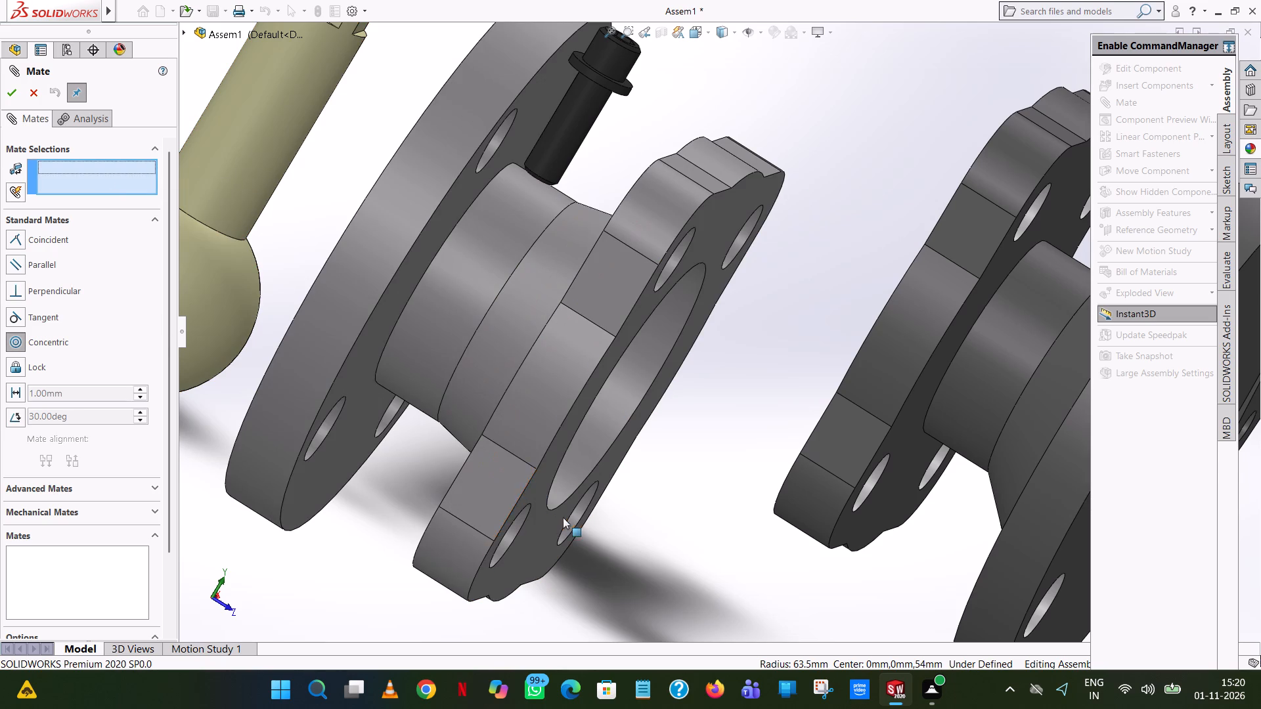
left_click(512, 534)
scroll(704, 541, "up", 5)
middle_click_drag(706, 538, 806, 626)
left_click(745, 375)
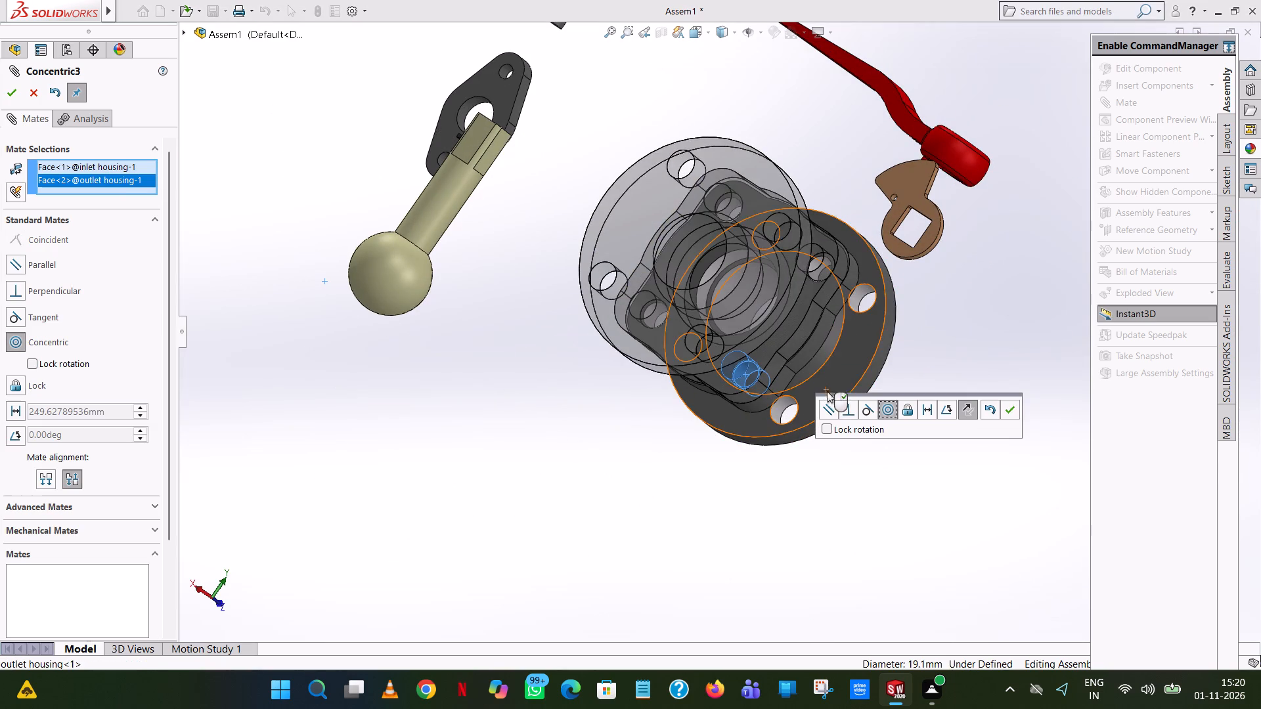
left_click(1006, 412)
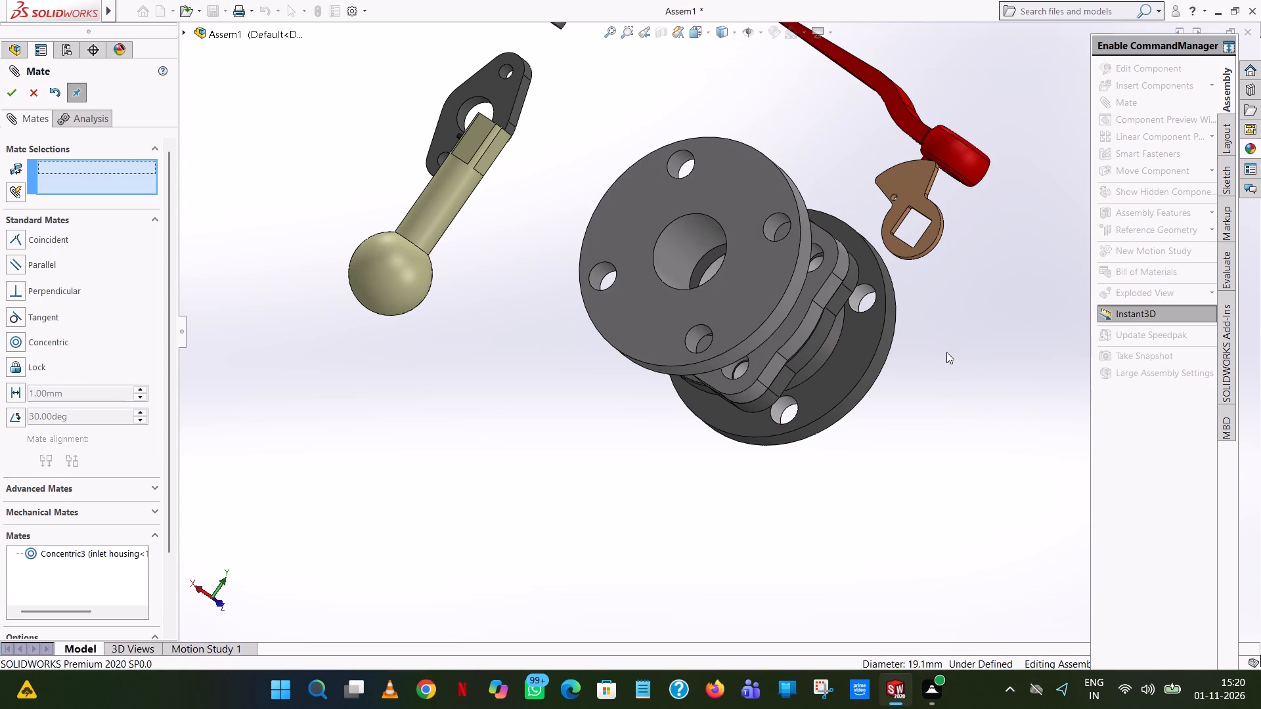
Mate a second bolt hole of the inlet housing's square flange parallel to the matching hole of the outlet housing's square flange.
middle_click_drag(950, 355, 1082, 551)
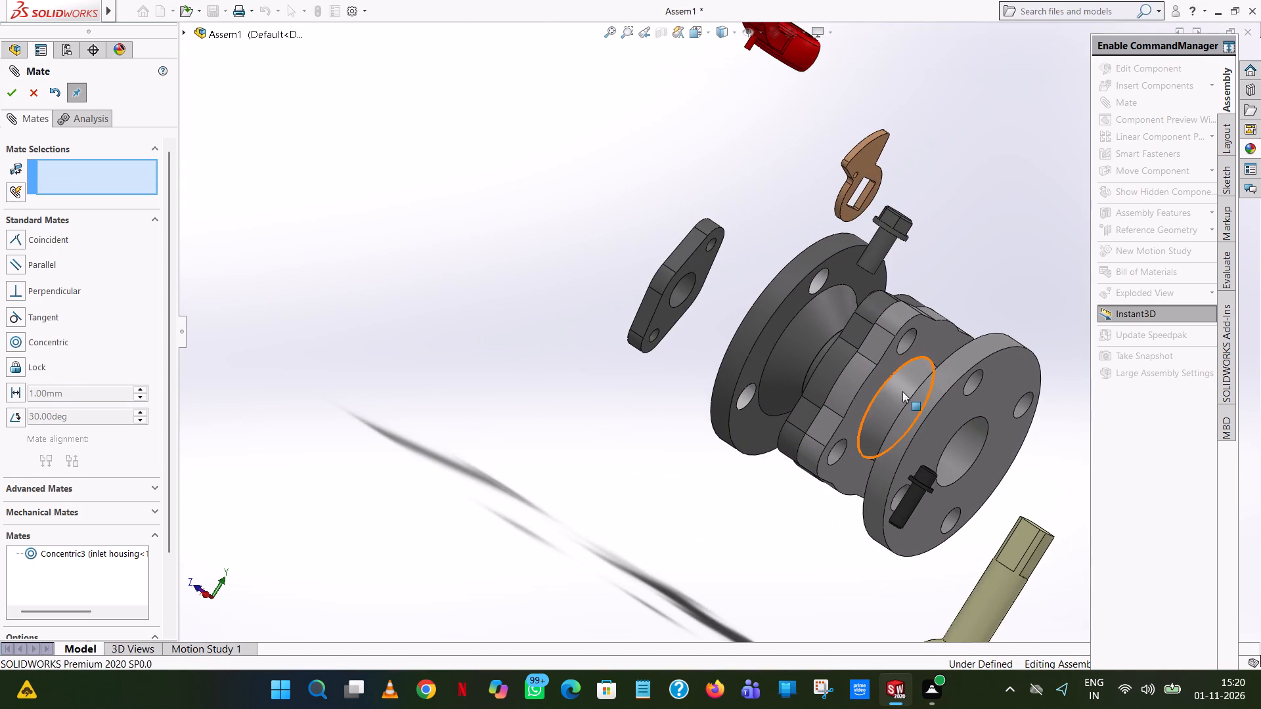
scroll(902, 391, "down", 5)
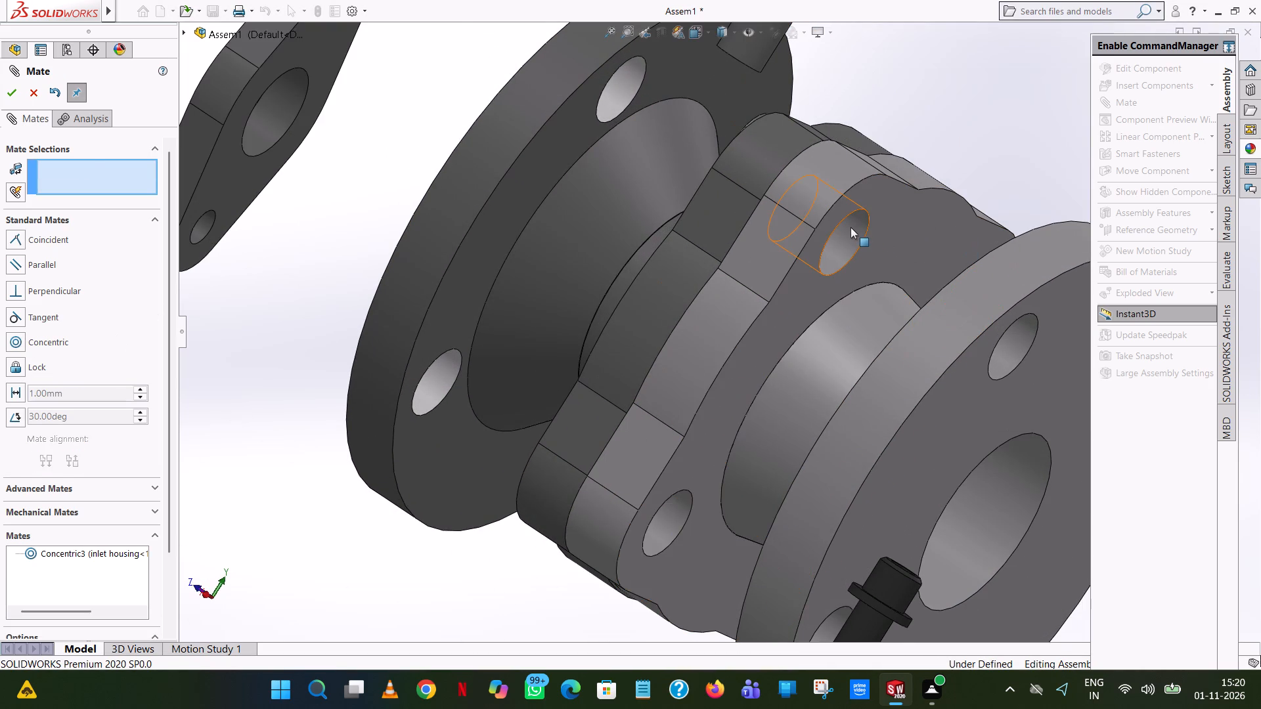
left_click(851, 227)
scroll(694, 257, "up", 4)
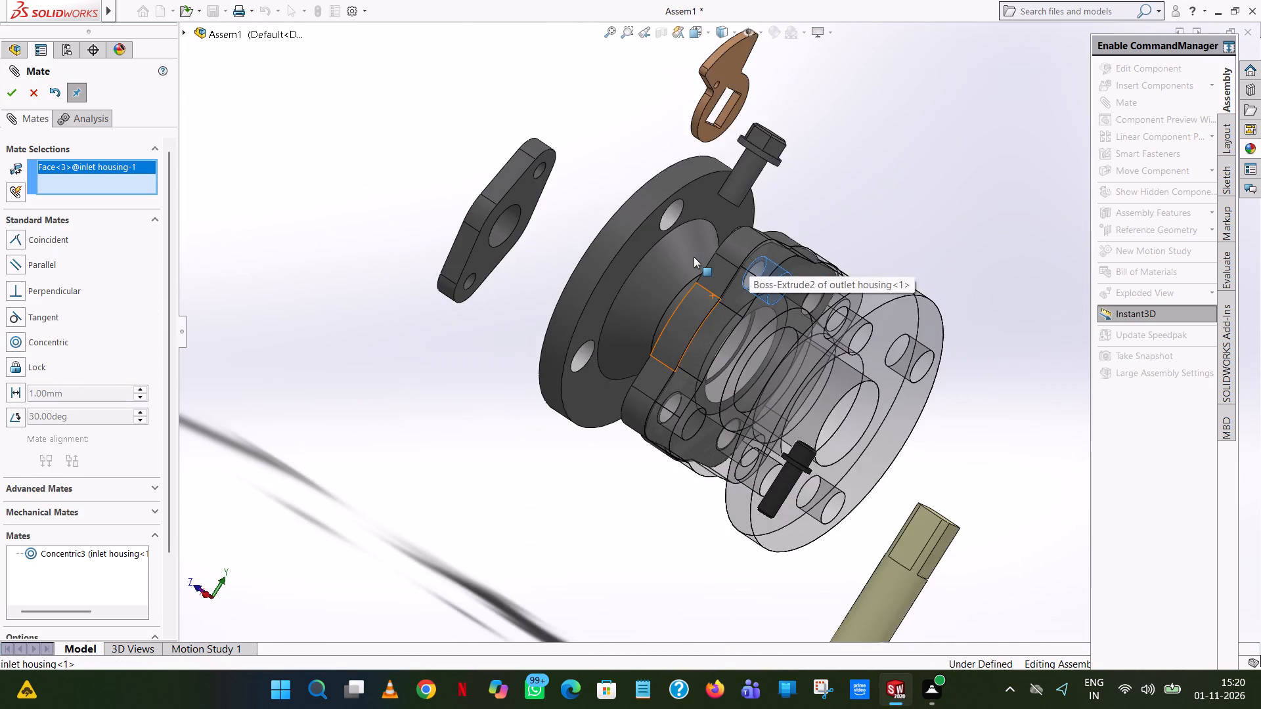
middle_click_drag(696, 261, 793, 414)
left_click(762, 280)
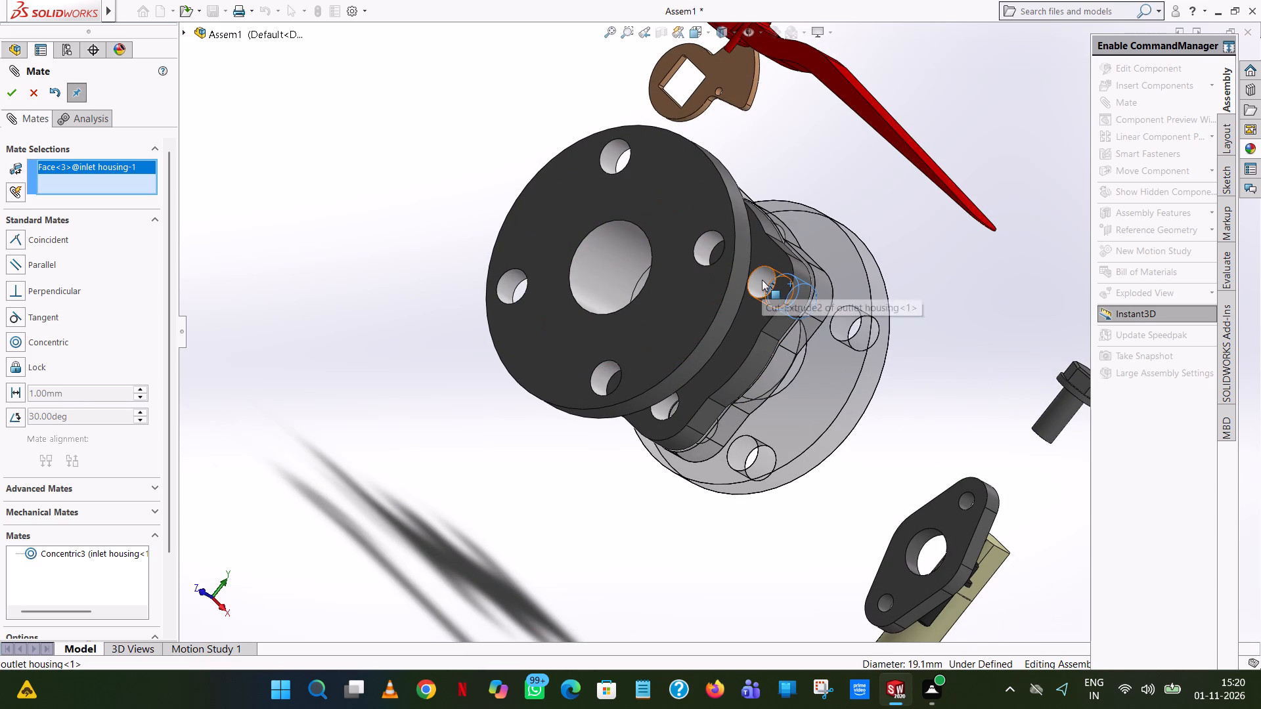
left_click(962, 246)
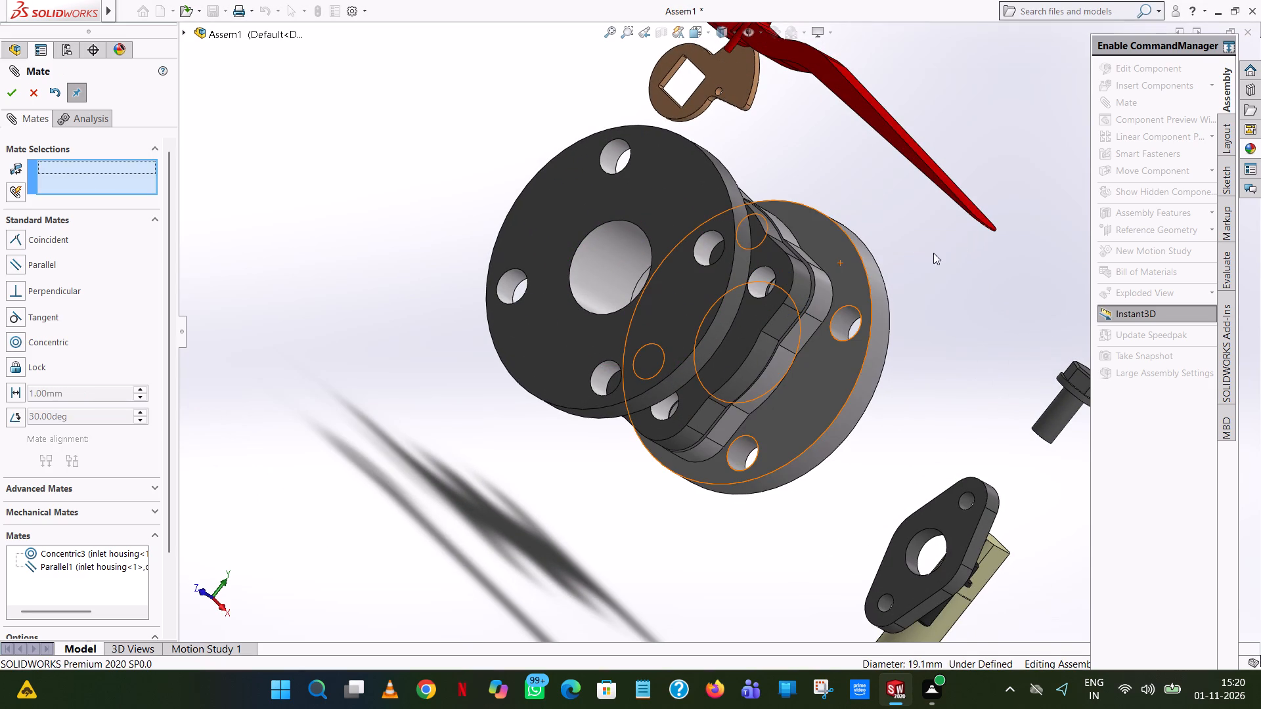
Try to move the outlet housing by its round flange at several places to test the mates between the two housings.
scroll(891, 257, "down", 4)
middle_click_drag(839, 270, 778, 274)
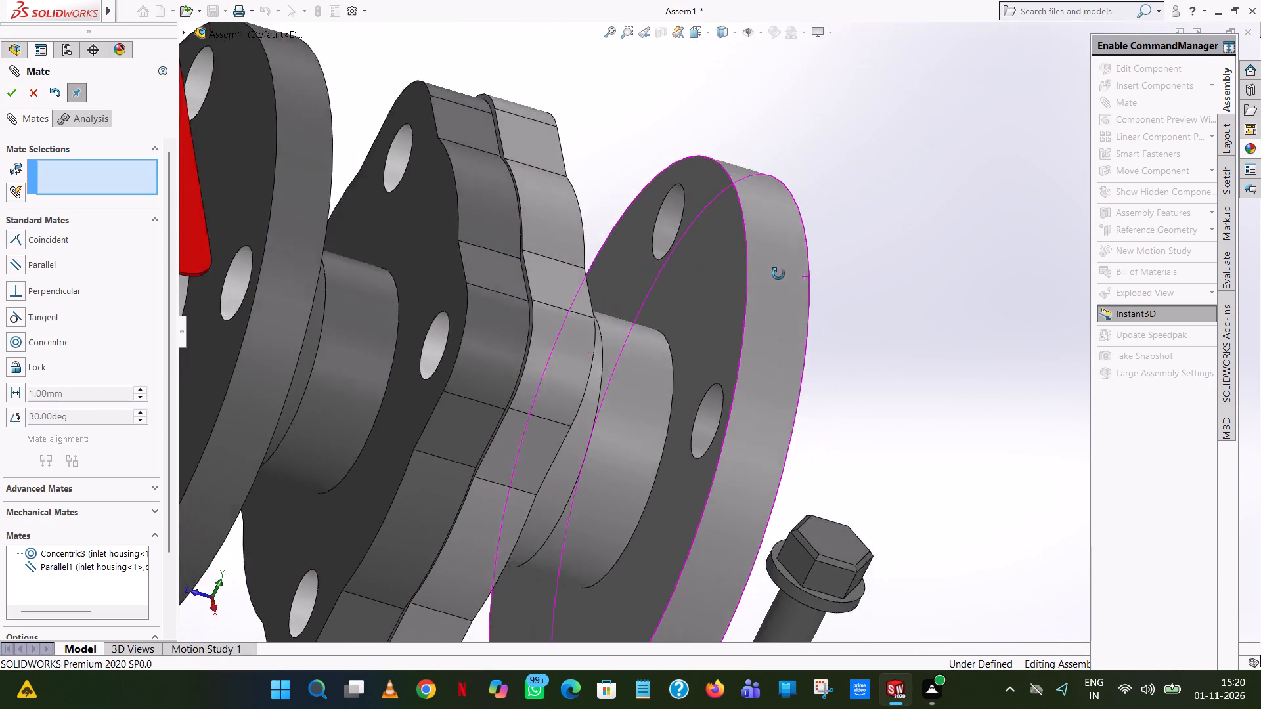
middle_click_drag(778, 274, 584, 96)
scroll(684, 128, "up", 1)
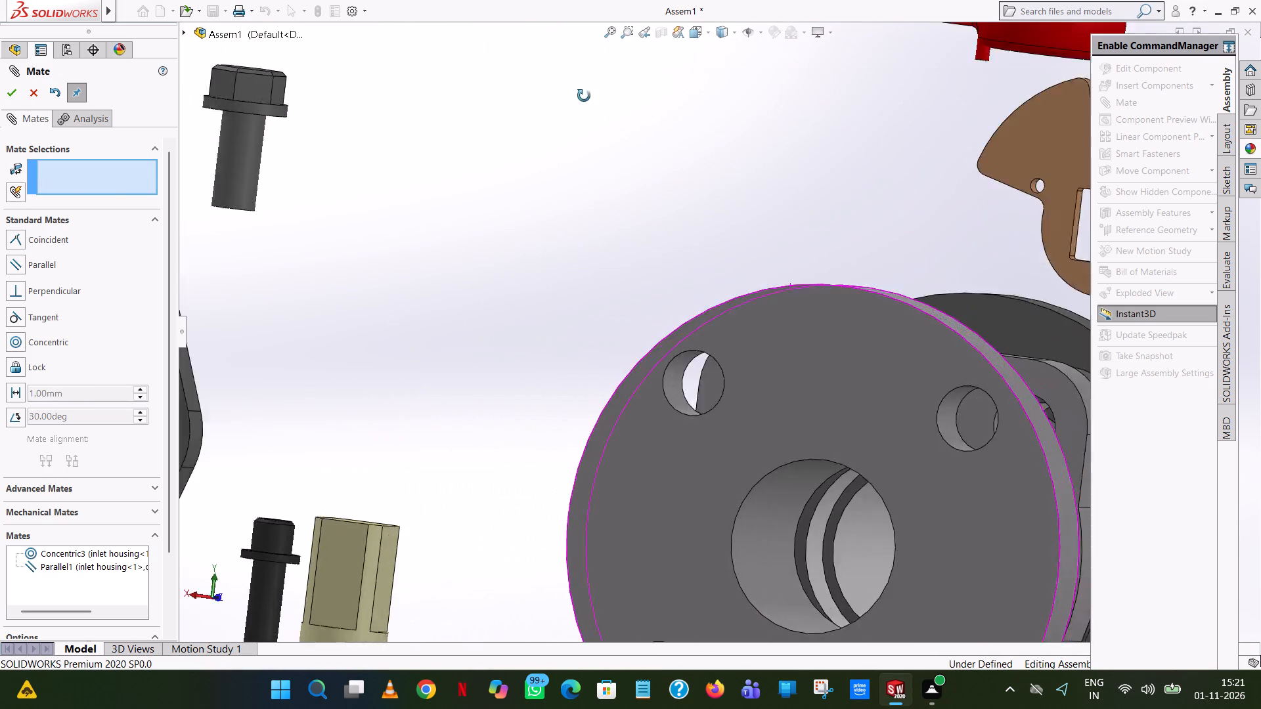
middle_click_drag(584, 96, 355, 204)
scroll(349, 202, "up", 8)
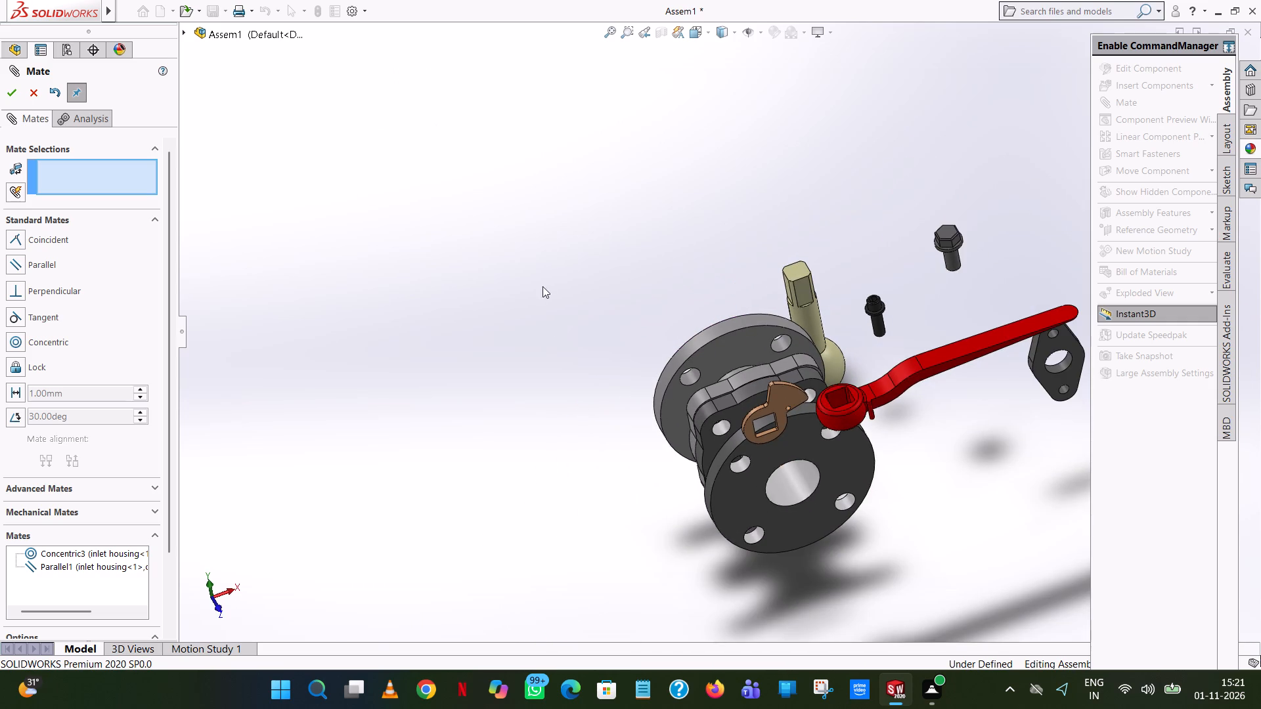
left_click_drag(741, 481, 780, 630)
left_click_drag(768, 505, 774, 513)
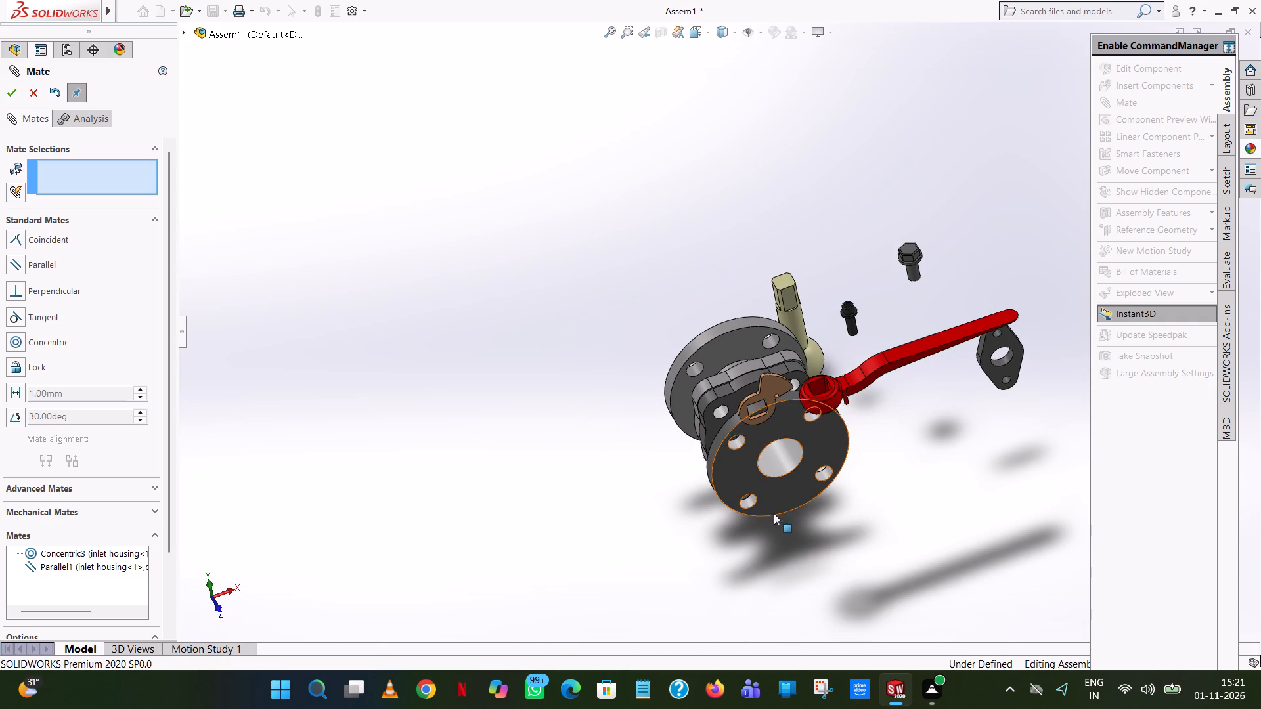
left_click_drag(774, 513, 824, 592)
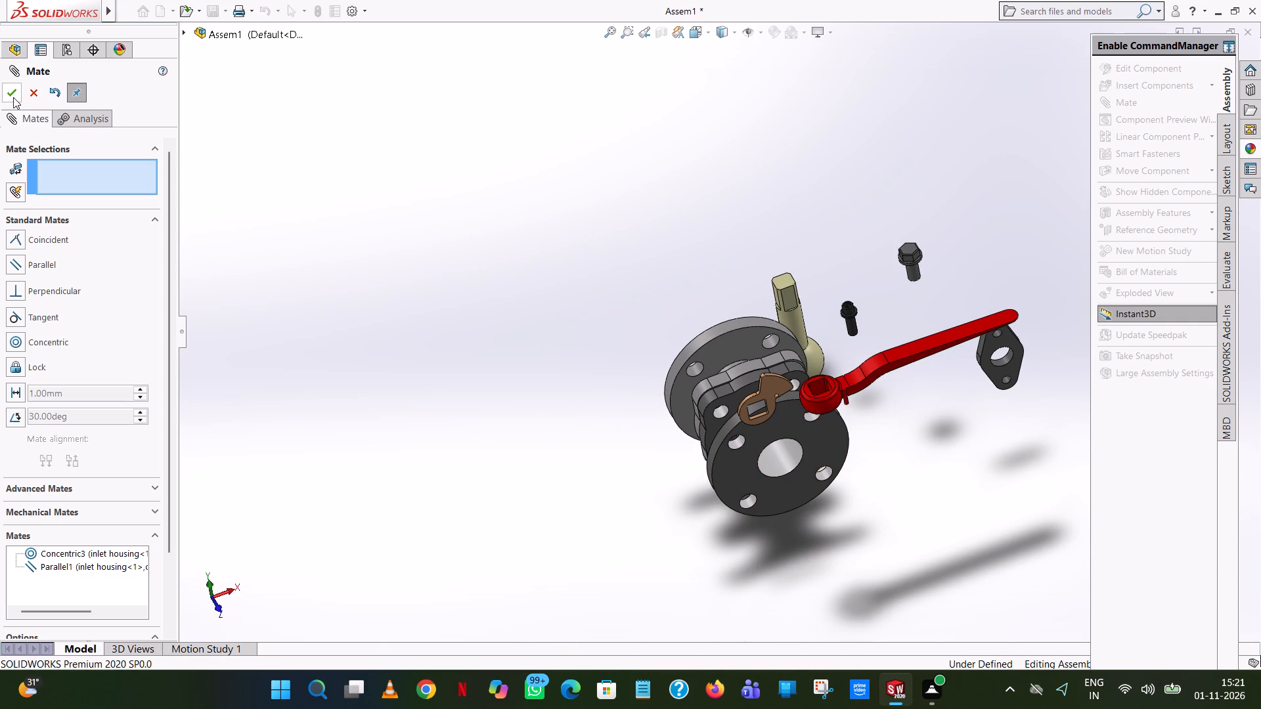
left_click(13, 97)
left_click_drag(755, 499, 820, 594)
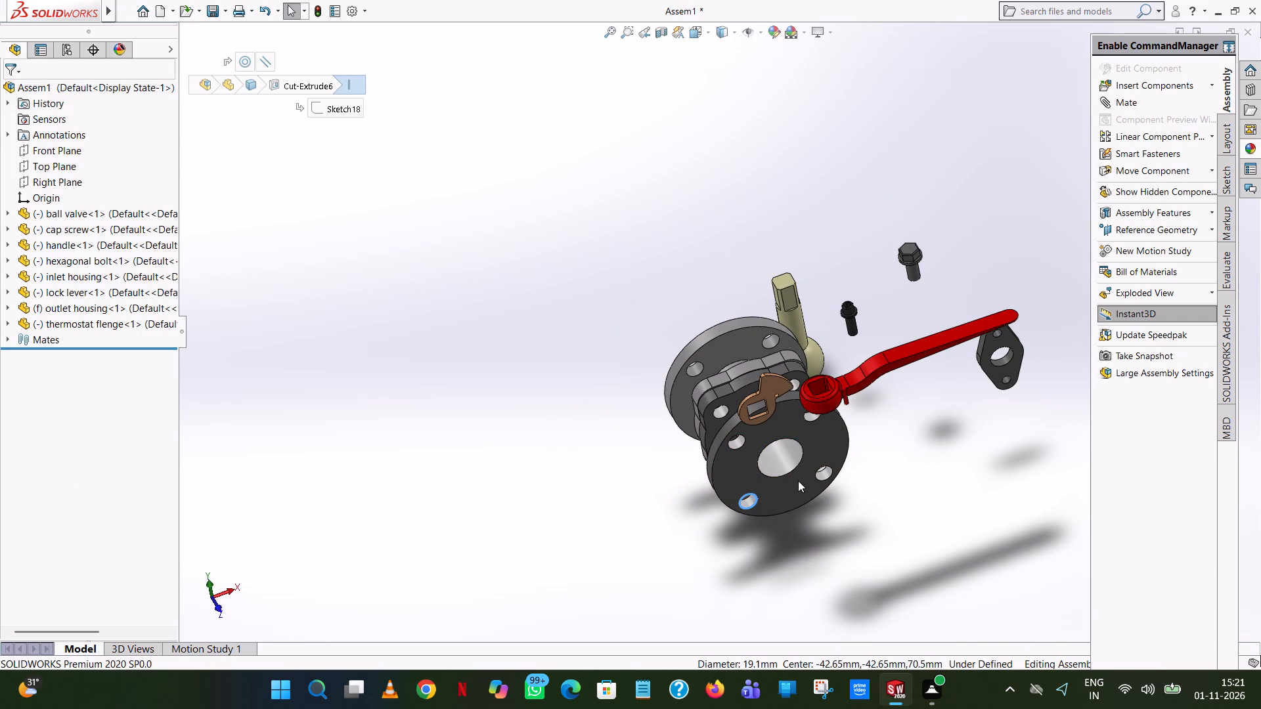
left_click_drag(797, 480, 847, 583)
left_click(891, 479)
scroll(880, 465, "up", 1)
middle_click_drag(880, 465, 969, 341)
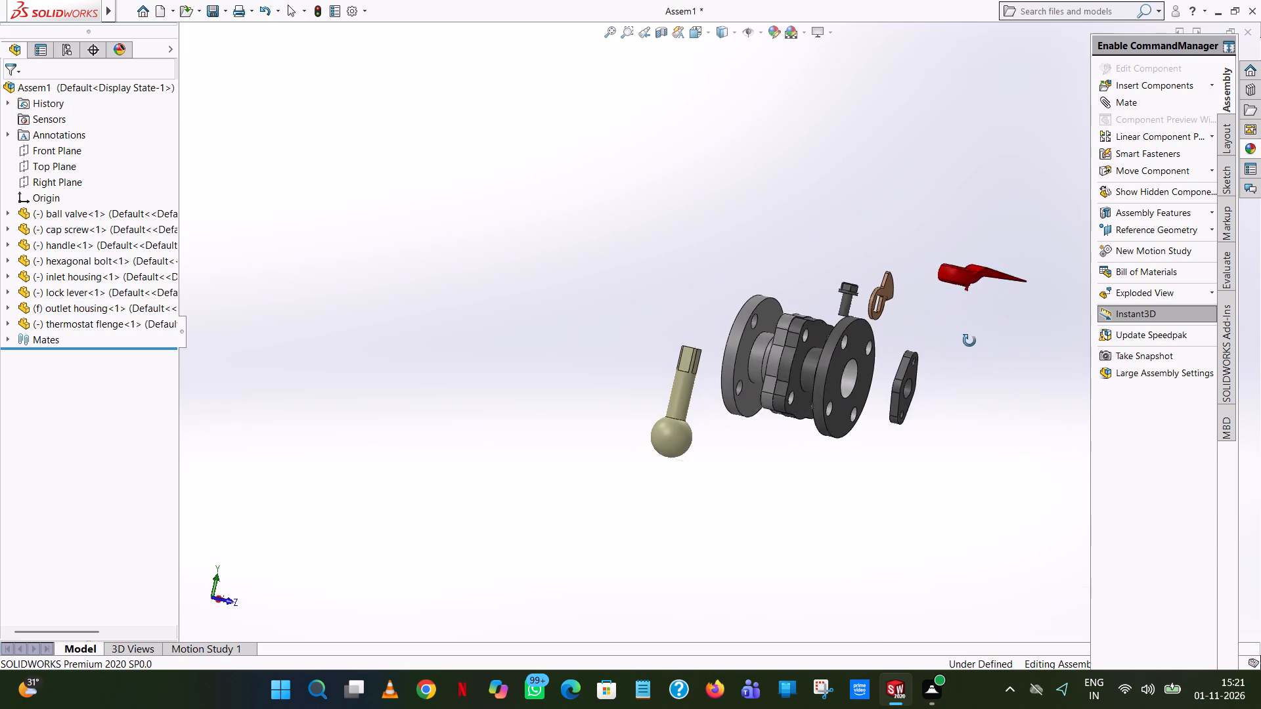
middle_click_drag(969, 341, 993, 384)
left_click_drag(862, 382, 1006, 415)
left_click(971, 418)
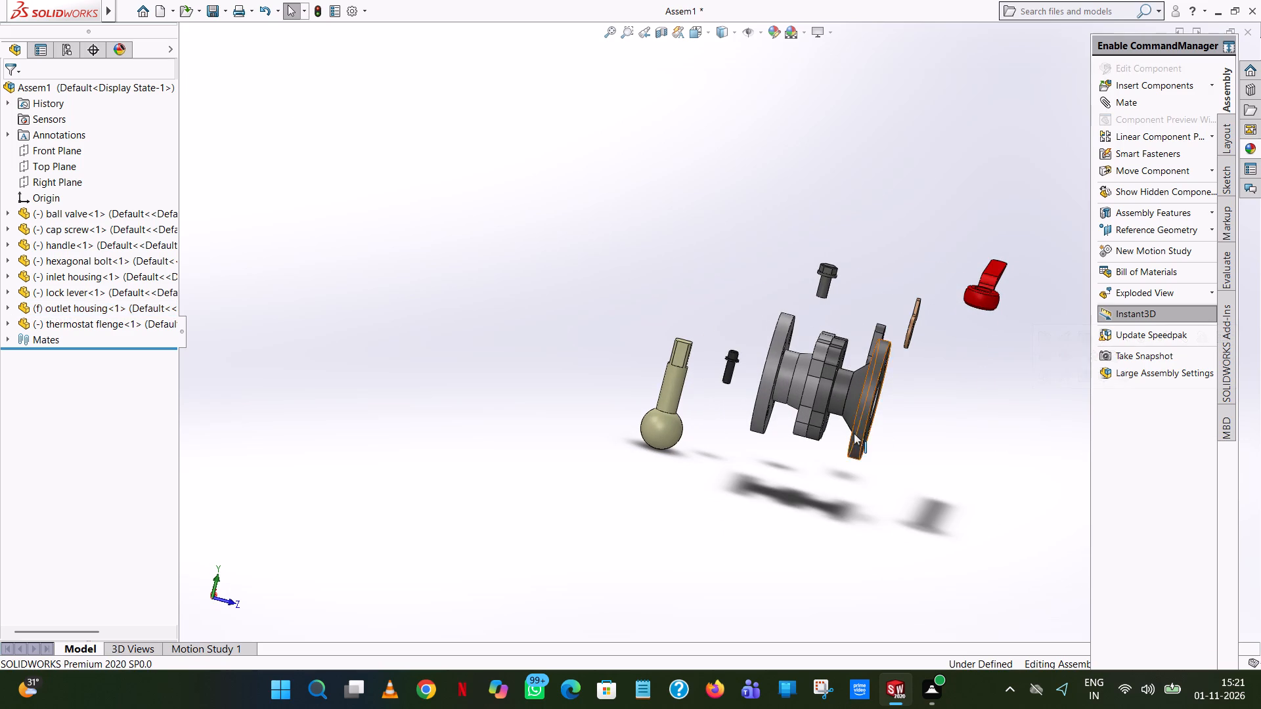
Examine the mated inlet and outlet housings and the surrounding loose parts from several sides.
scroll(853, 433, "up", 3)
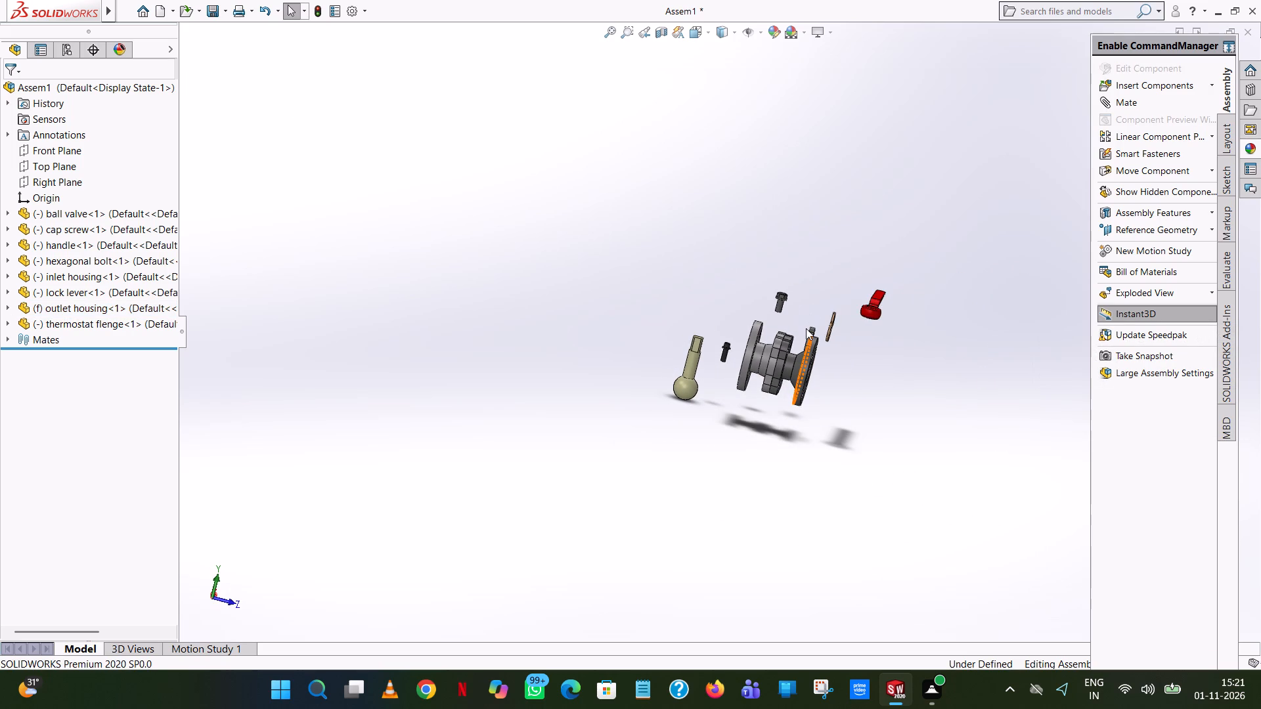
scroll(806, 328, "down", 7)
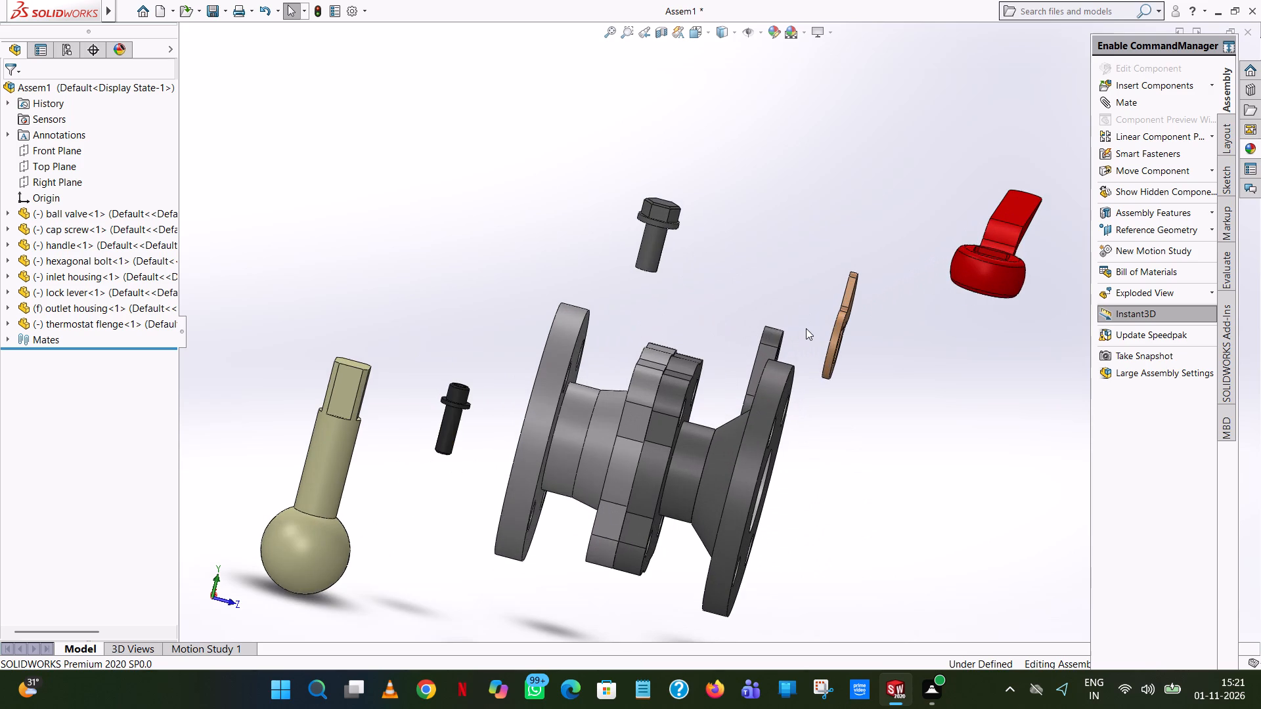
middle_click_drag(806, 328, 806, 341)
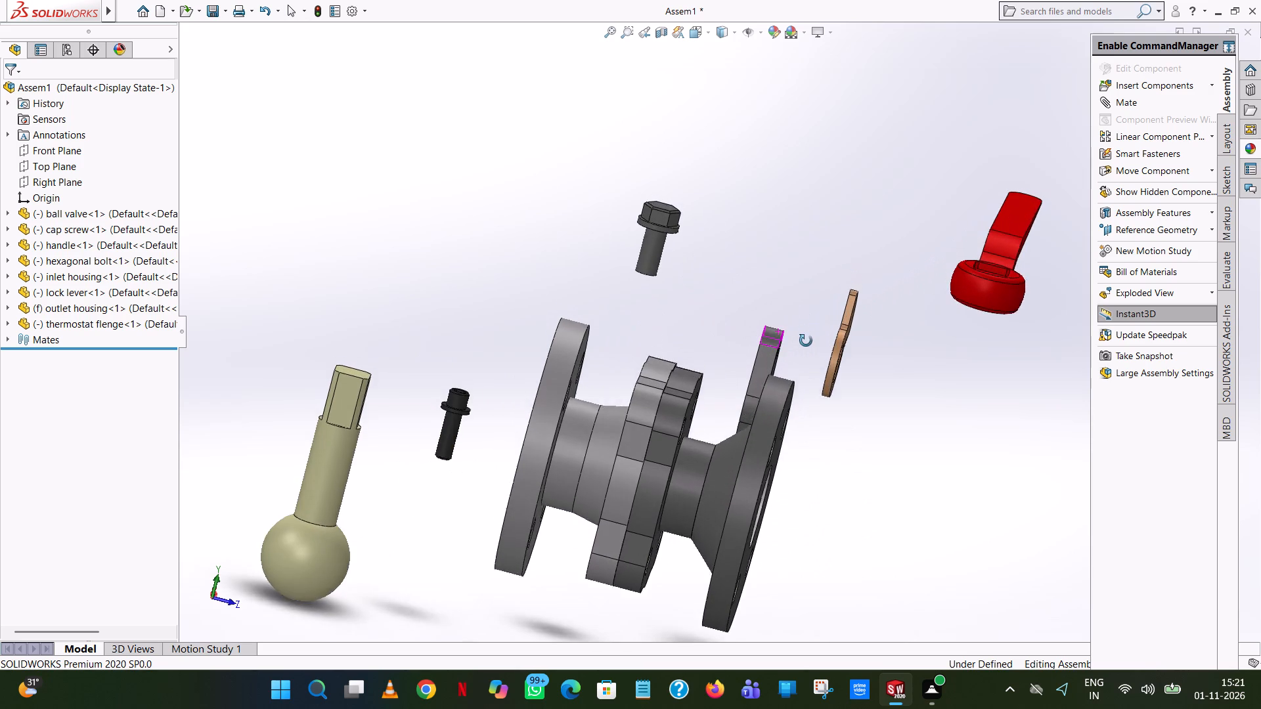
middle_click_drag(806, 341, 792, 406)
scroll(784, 423, "up", 5)
middle_click_drag(780, 425, 707, 398)
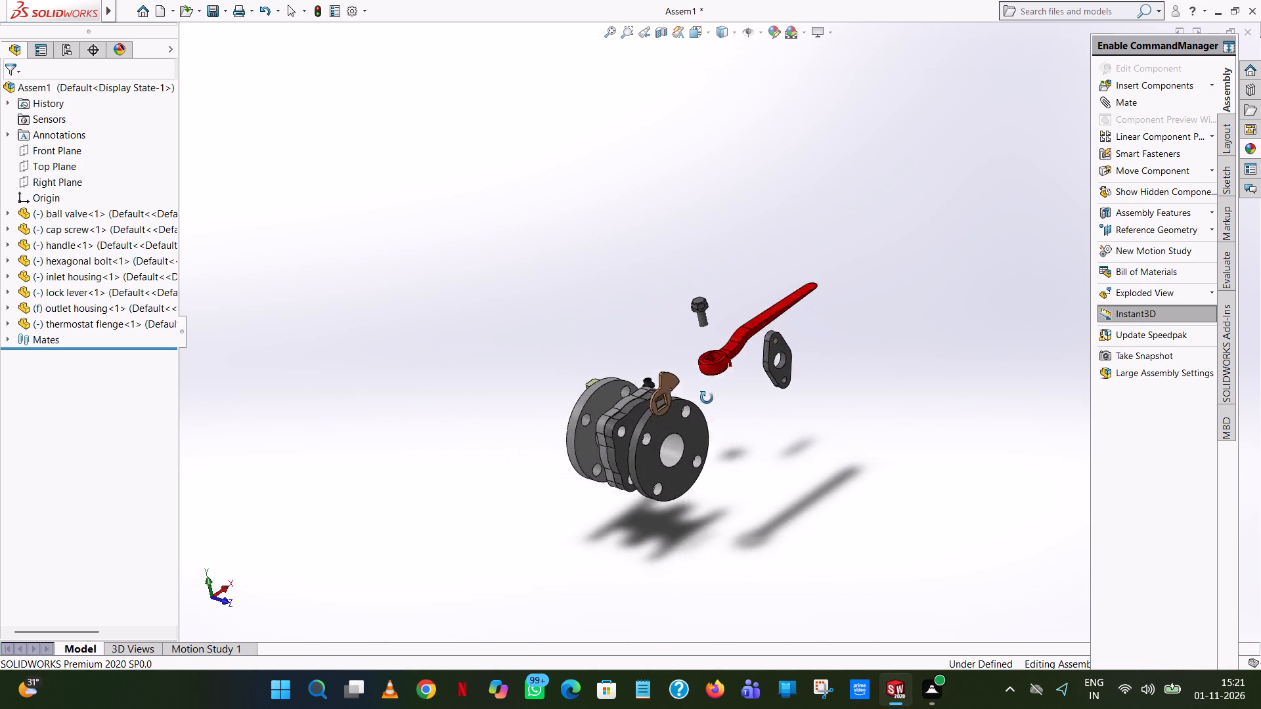
middle_click_drag(707, 398, 701, 419)
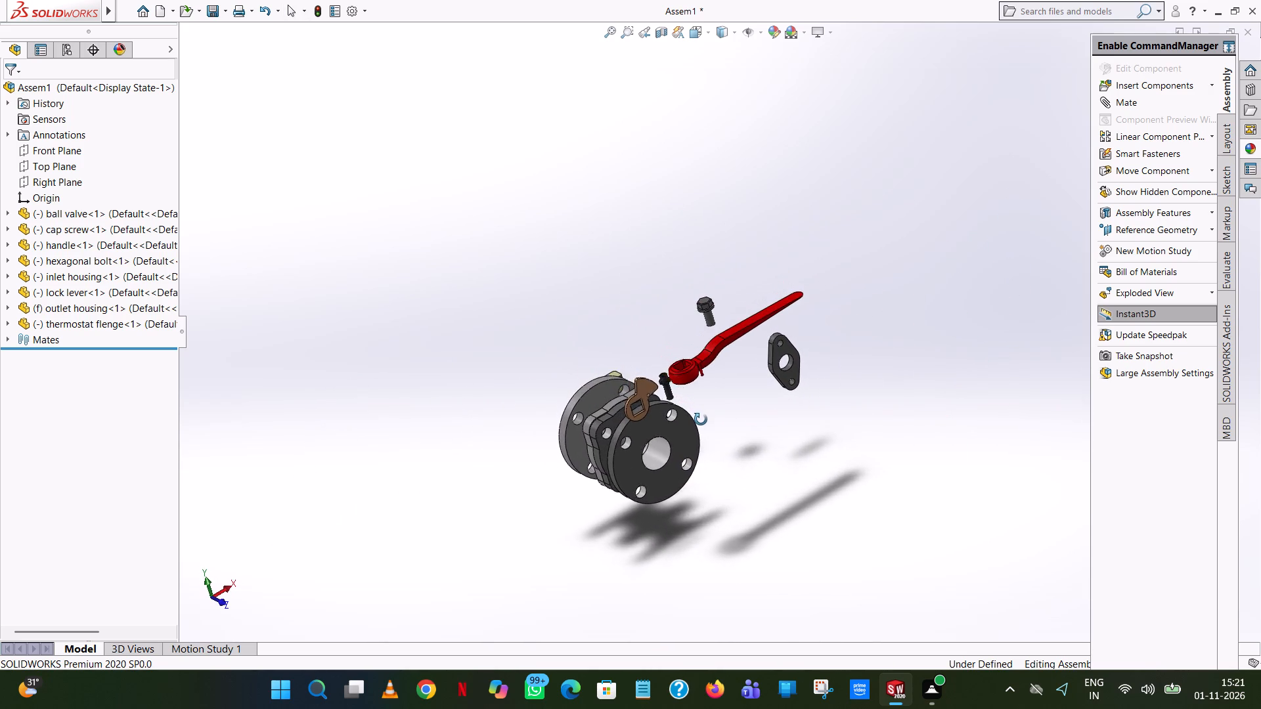
middle_click_drag(701, 419, 705, 425)
scroll(711, 424, "up", 1)
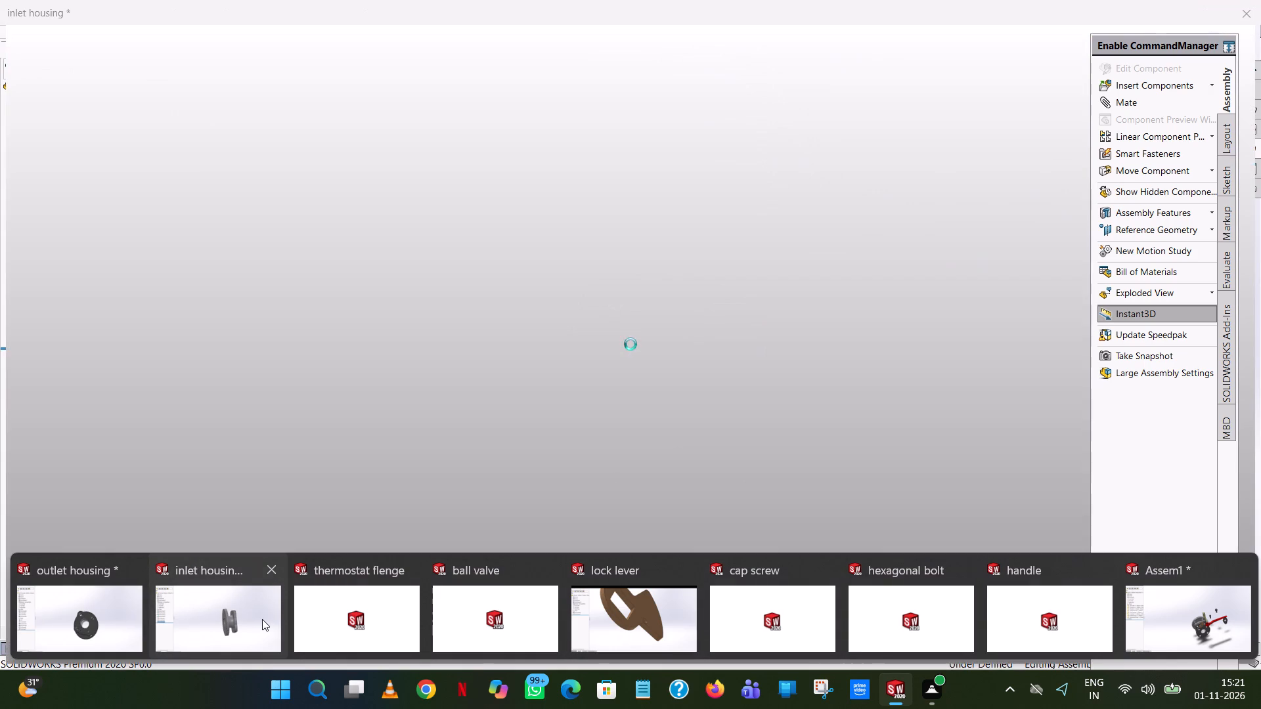
Switch to the inlet housing part and examine its round flange, neck and square flange from several sides.
left_click(262, 619)
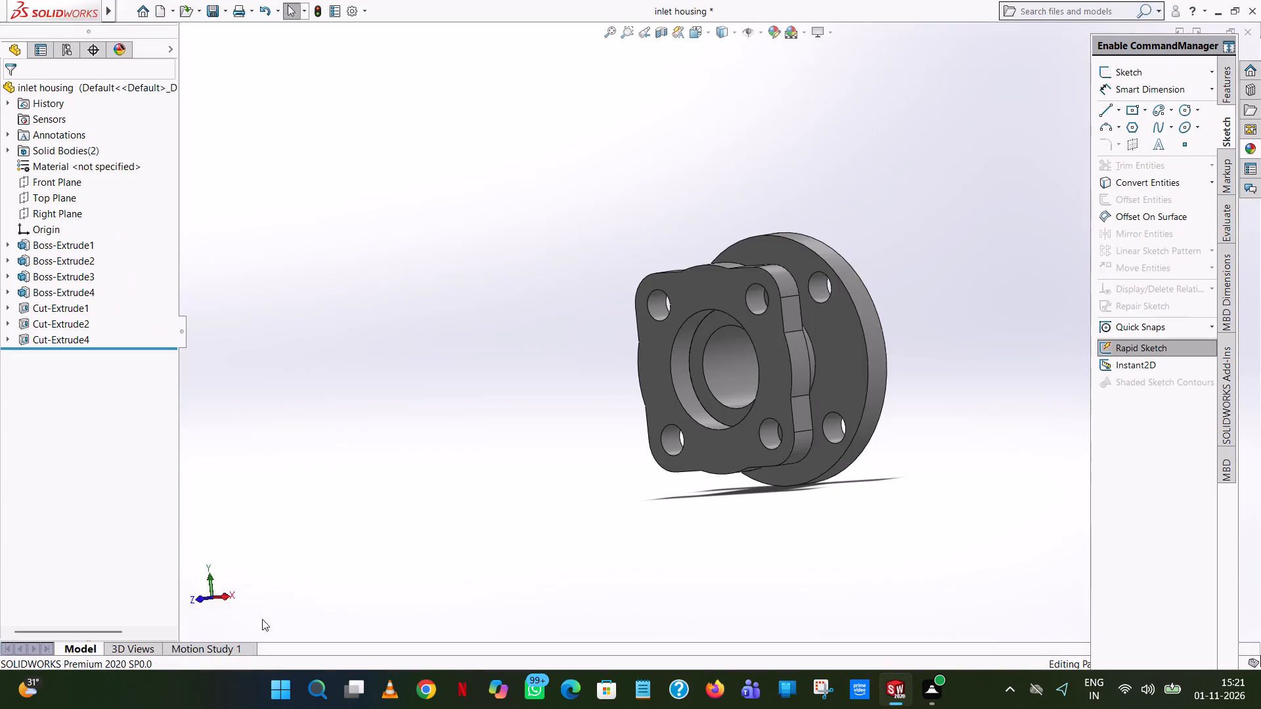
middle_click_drag(930, 382, 856, 404)
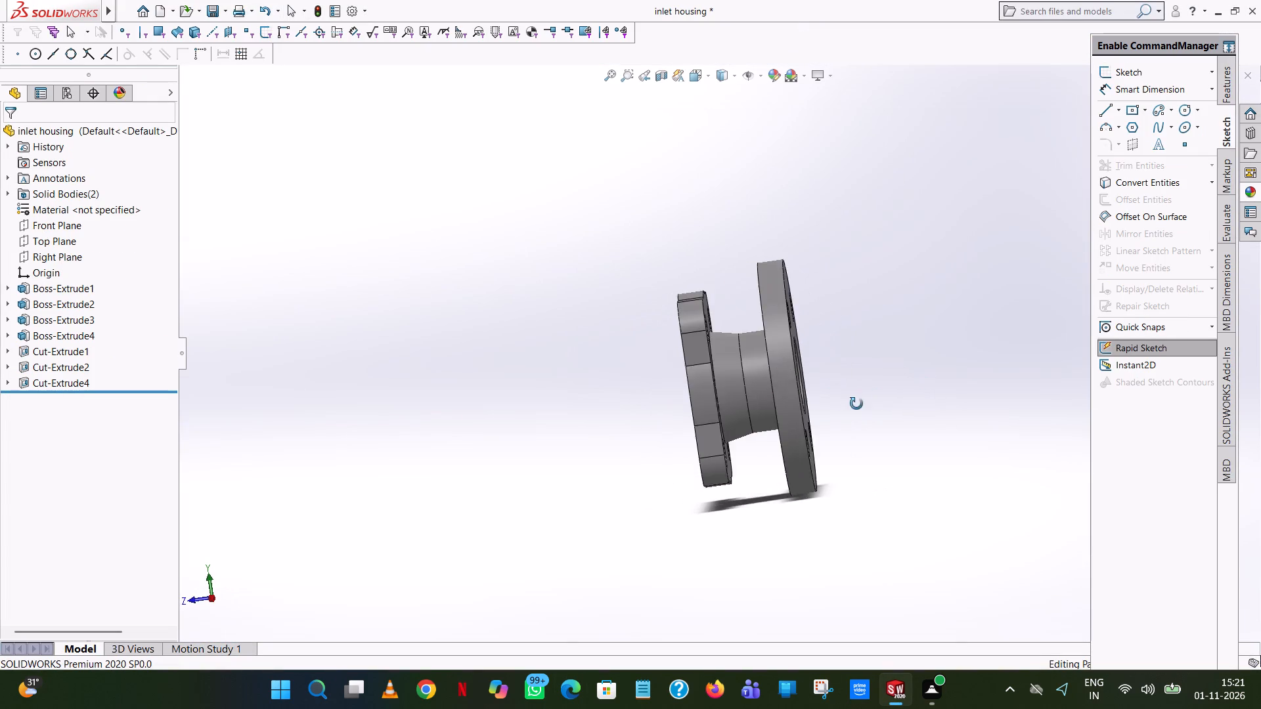
middle_click_drag(856, 404, 872, 475)
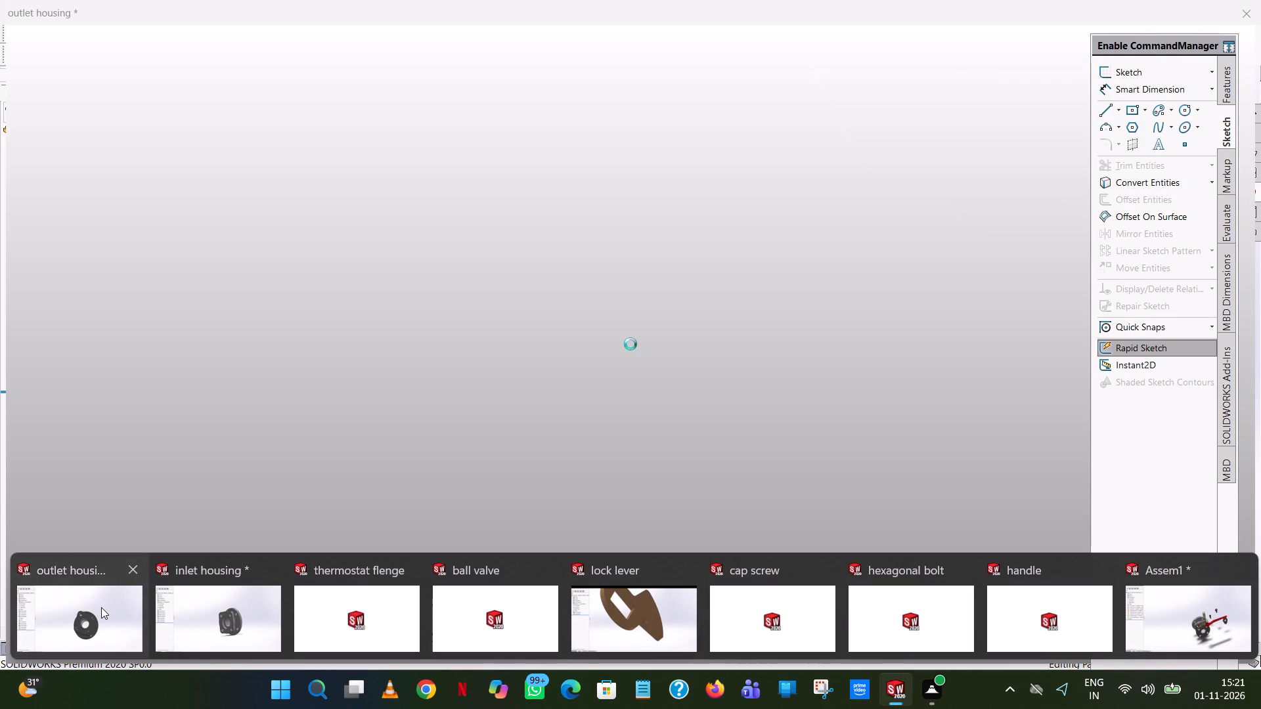
left_click(171, 618)
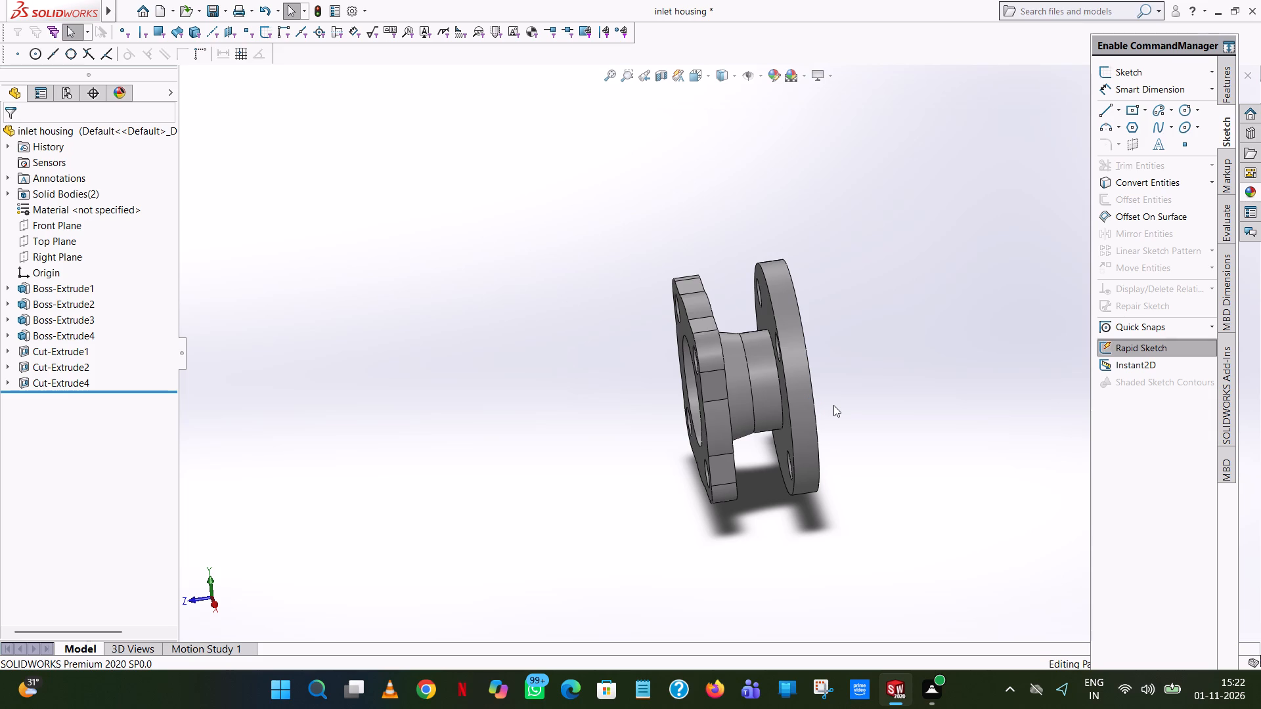
middle_click_drag(860, 371, 818, 342)
scroll(860, 371, "up", 1)
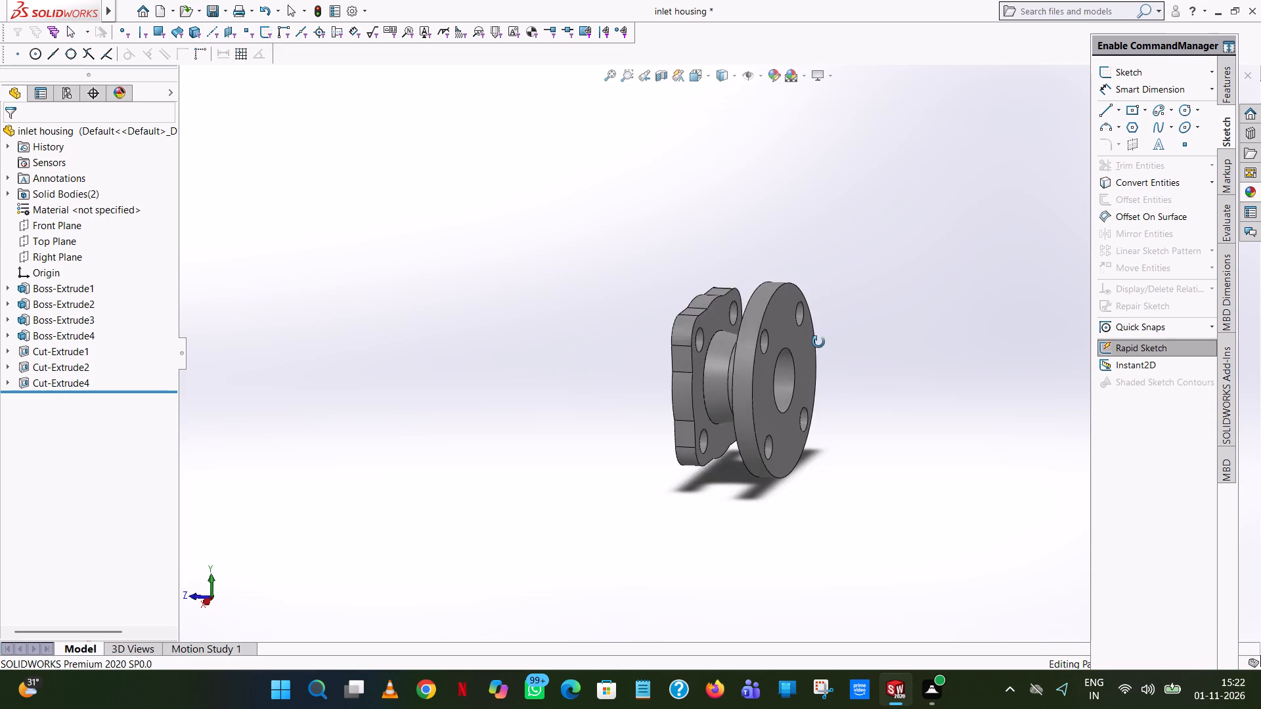
middle_click_drag(818, 342, 1040, 293)
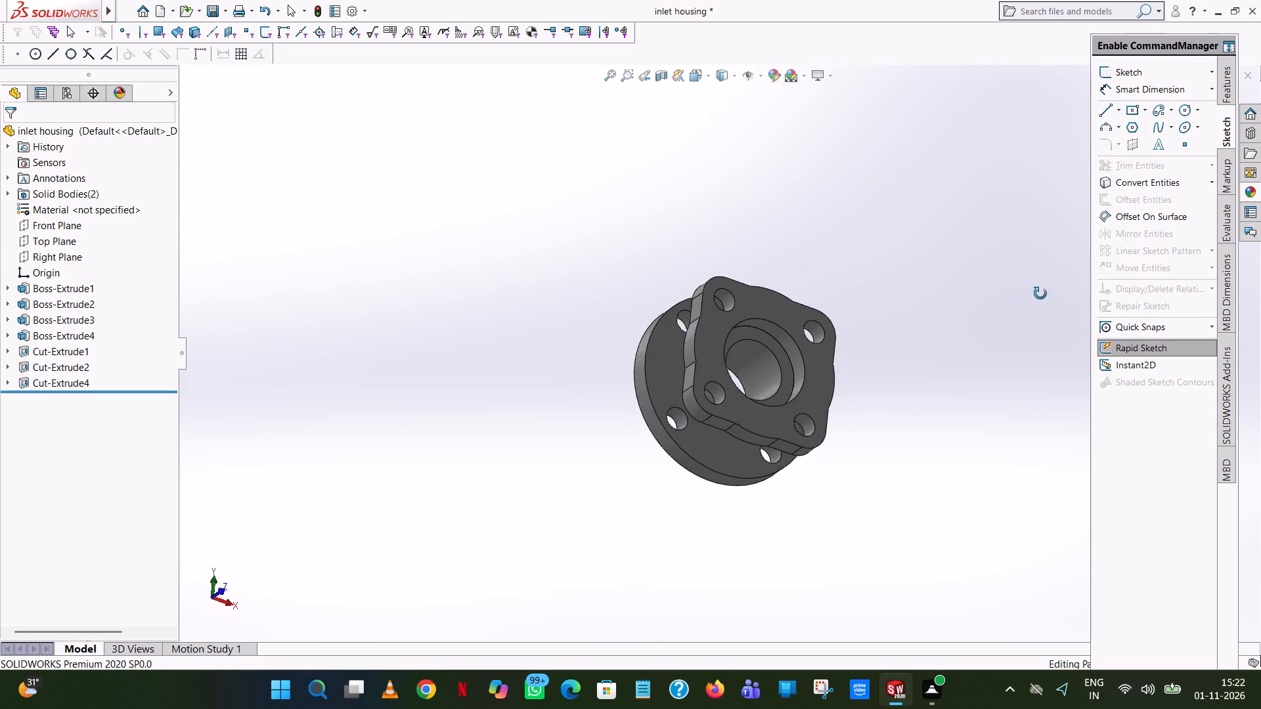
middle_click_drag(1040, 293, 1103, 500)
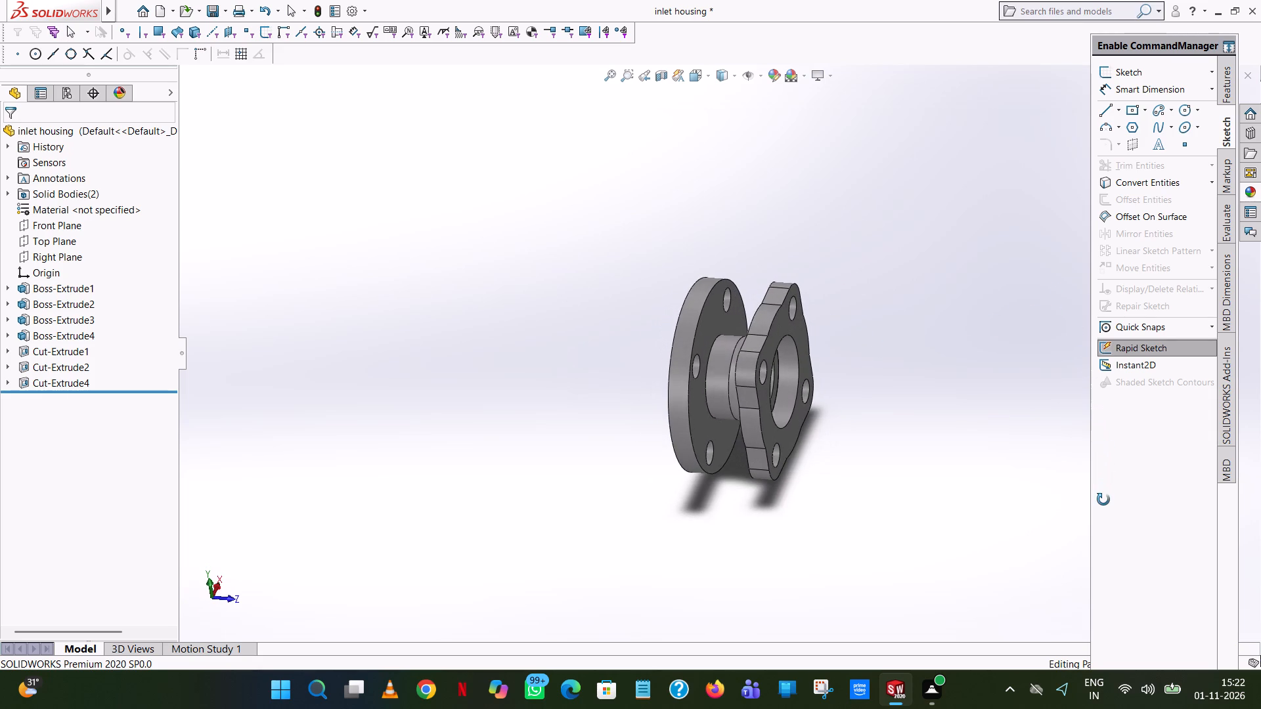
middle_click_drag(1103, 500, 1102, 500)
Sketch a circle of about 10.2 mm radius on the Top Plane, centred on the edge between the neck's straight and tapered sections.
left_click(56, 243)
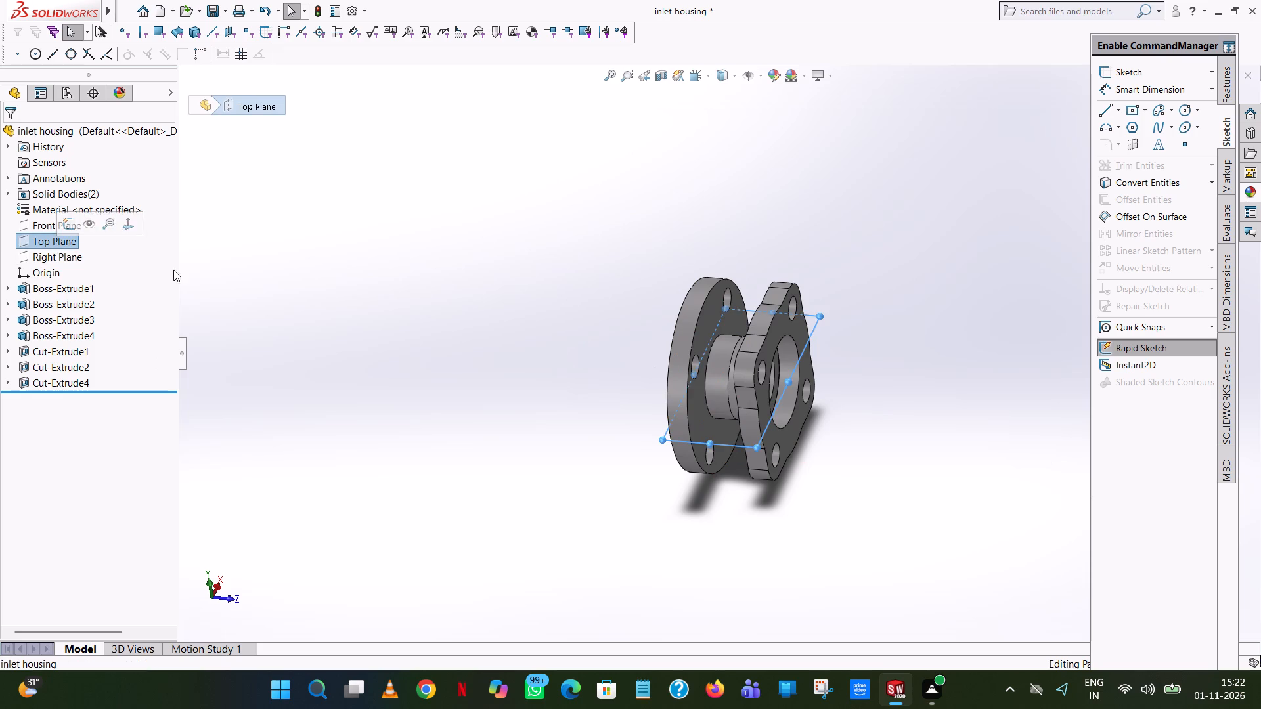
middle_click_drag(324, 303, 262, 183)
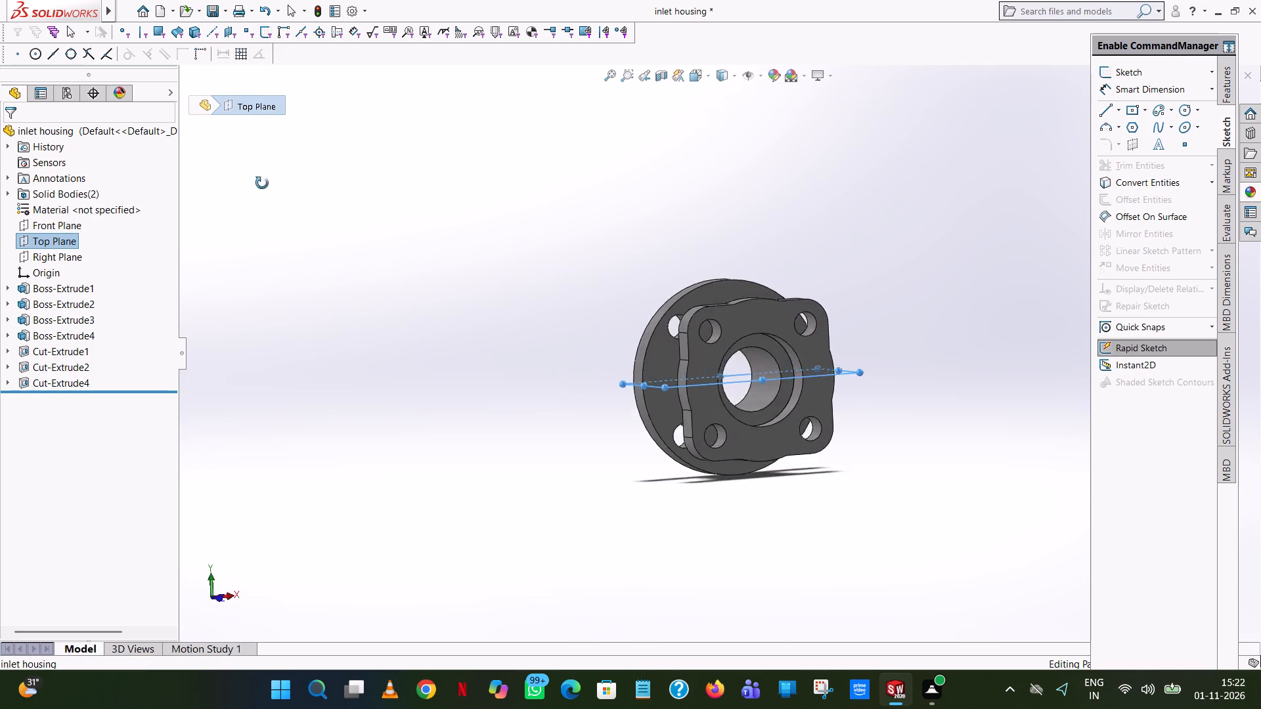
middle_click_drag(262, 183, 355, 203)
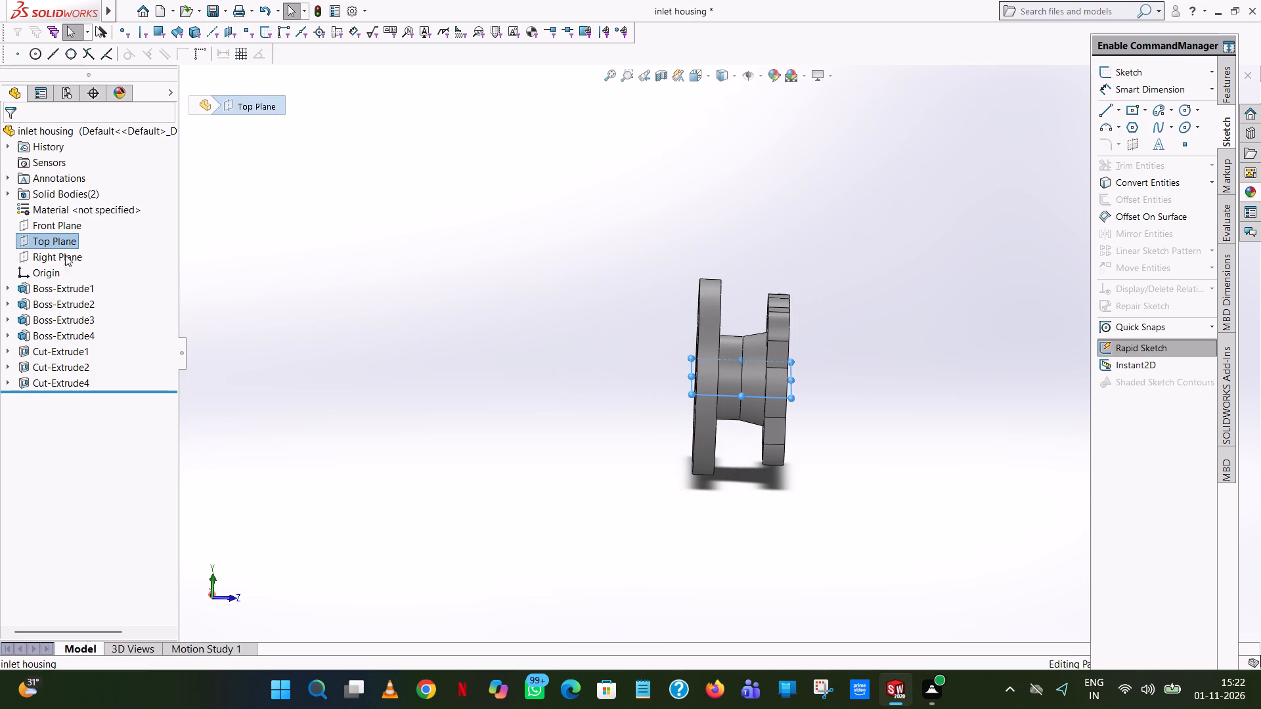
left_click(57, 238)
right_click(57, 238)
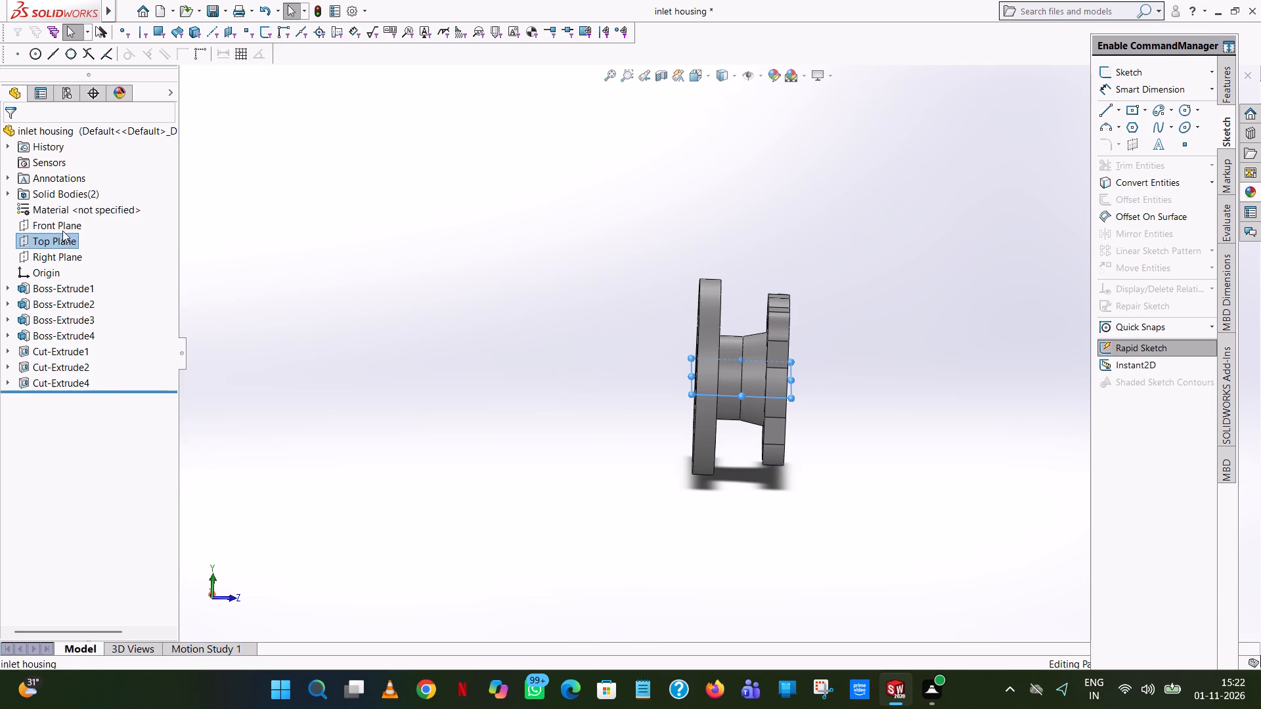
left_click(68, 221)
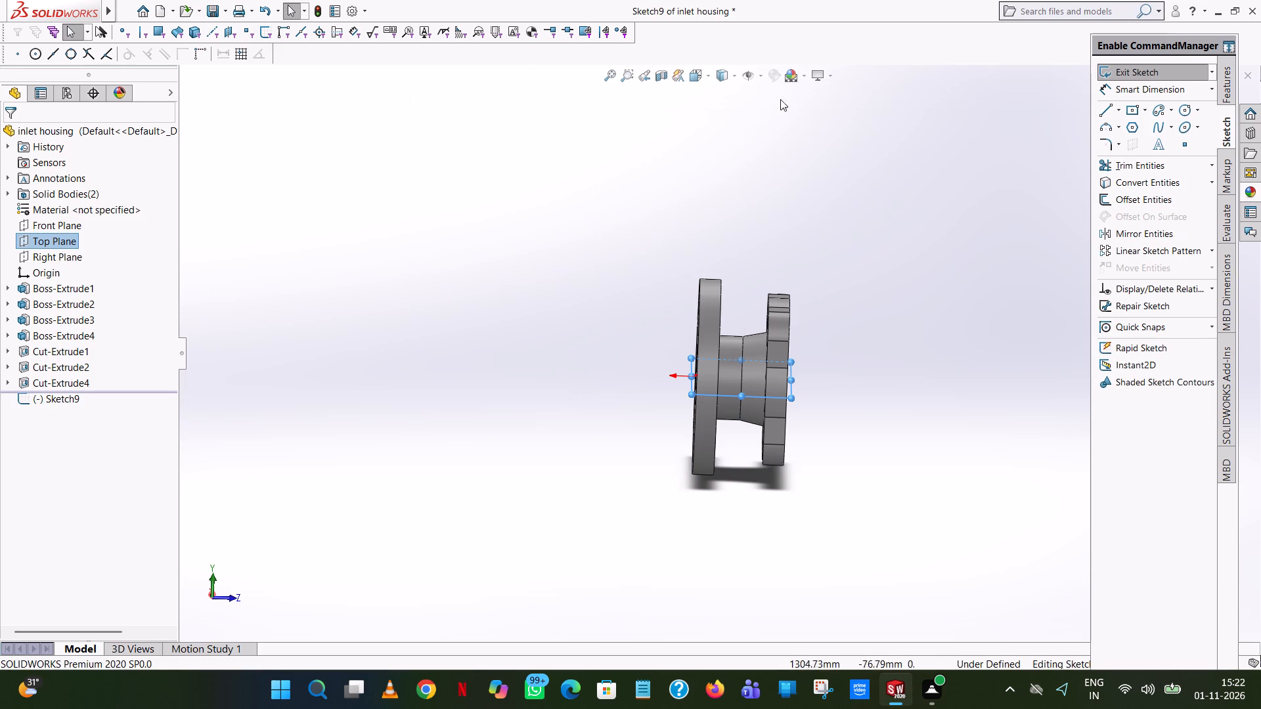
left_click(711, 74)
left_click(766, 153)
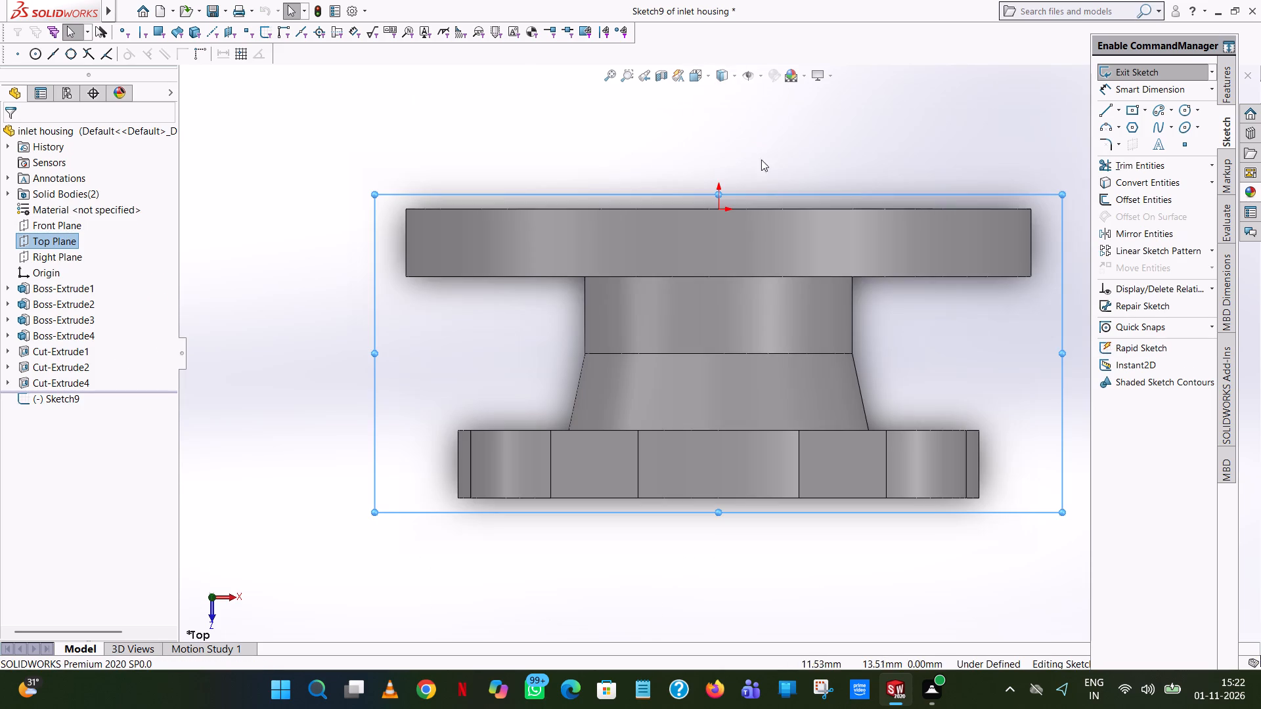
left_click(1191, 109)
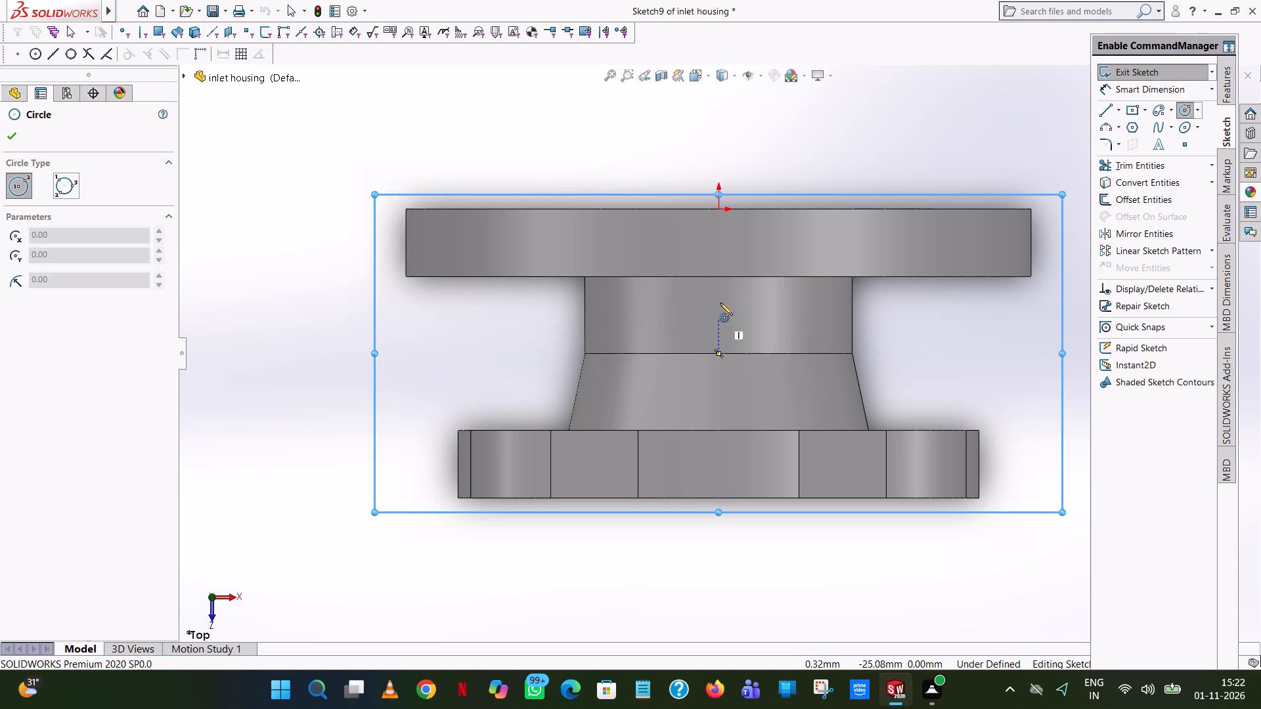
left_click(718, 356)
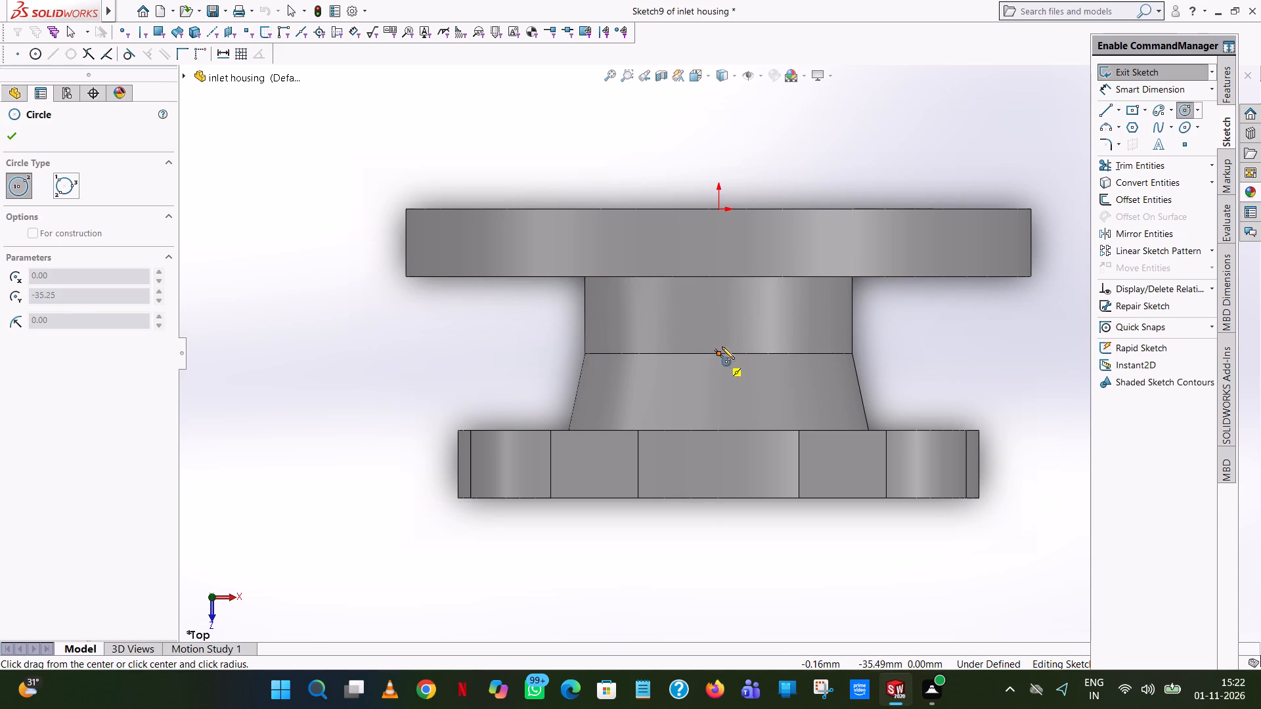
left_click(753, 330)
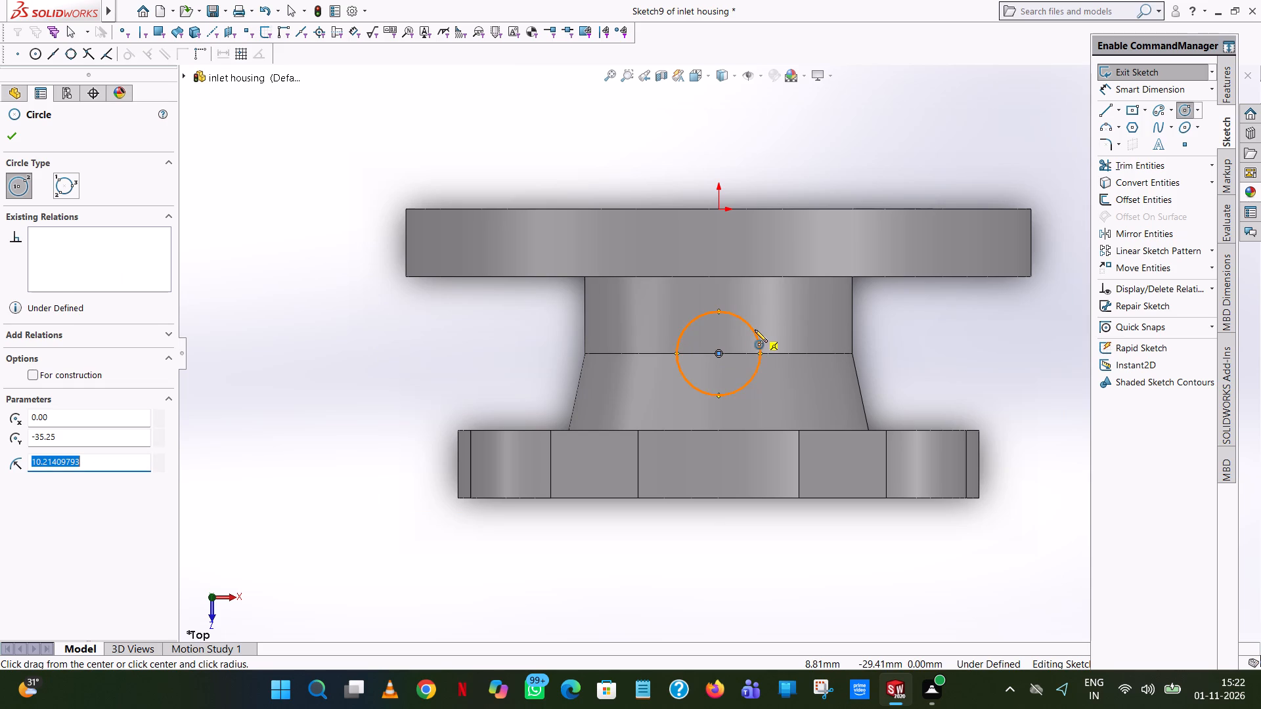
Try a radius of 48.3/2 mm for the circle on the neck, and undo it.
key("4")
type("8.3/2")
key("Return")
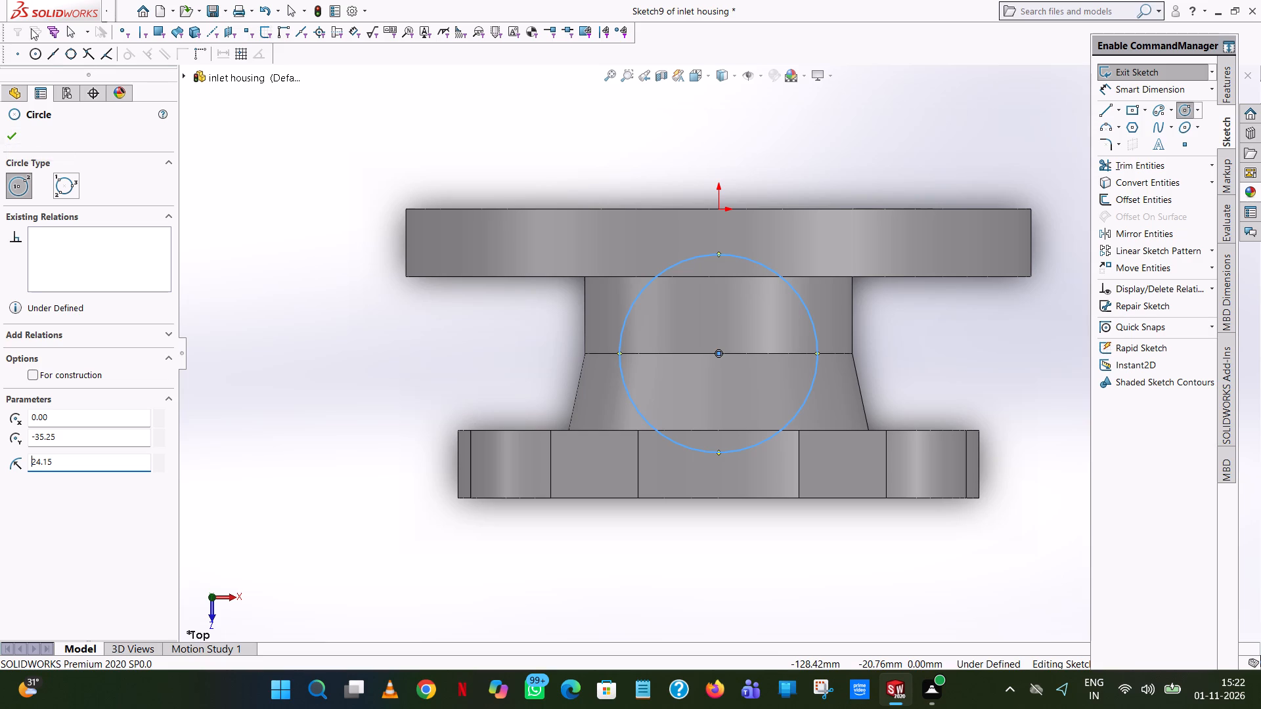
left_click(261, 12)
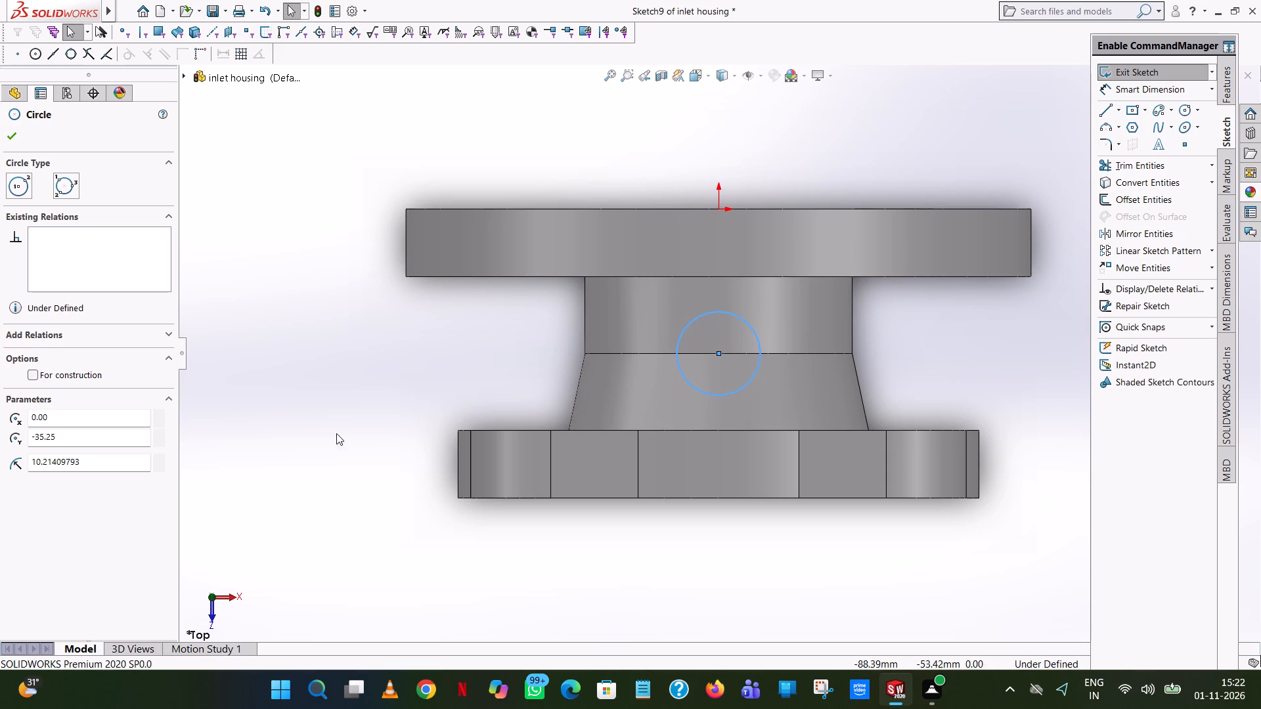
Set the neck circle's radius to 27/2 mm and finish the circle.
double_click(93, 465)
type("27")
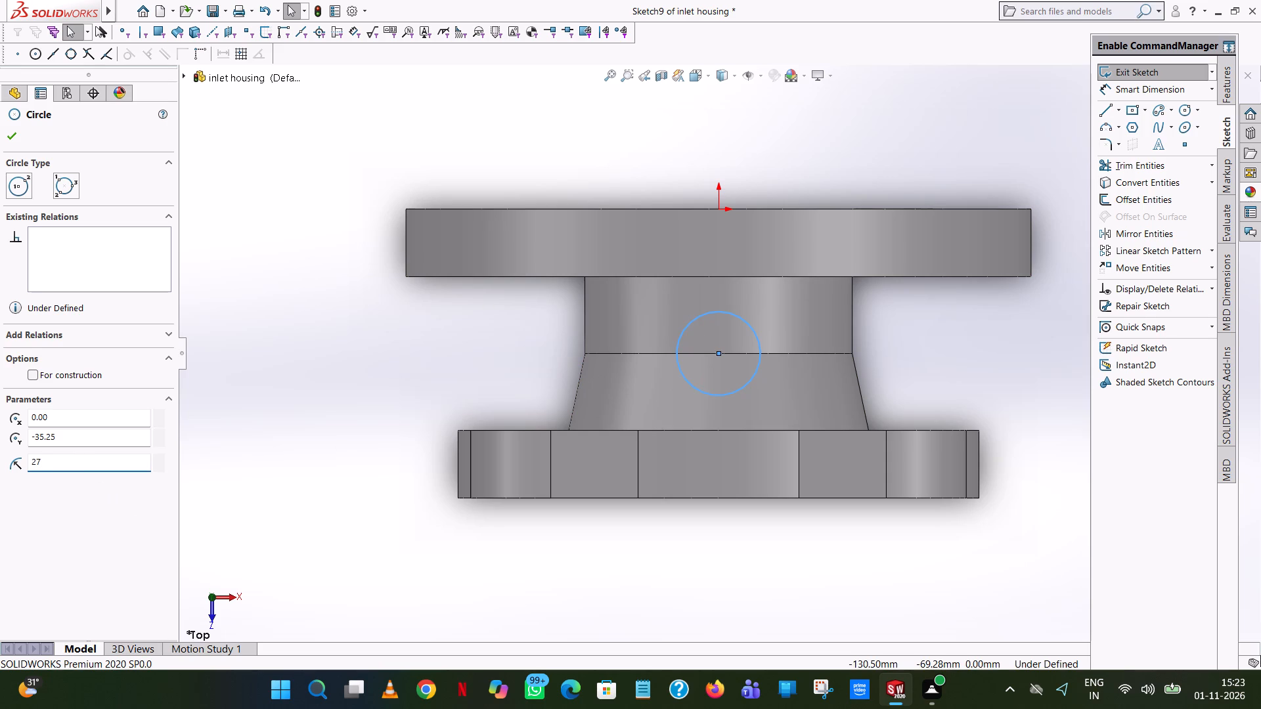
type("/2")
key("Return")
left_click(397, 156)
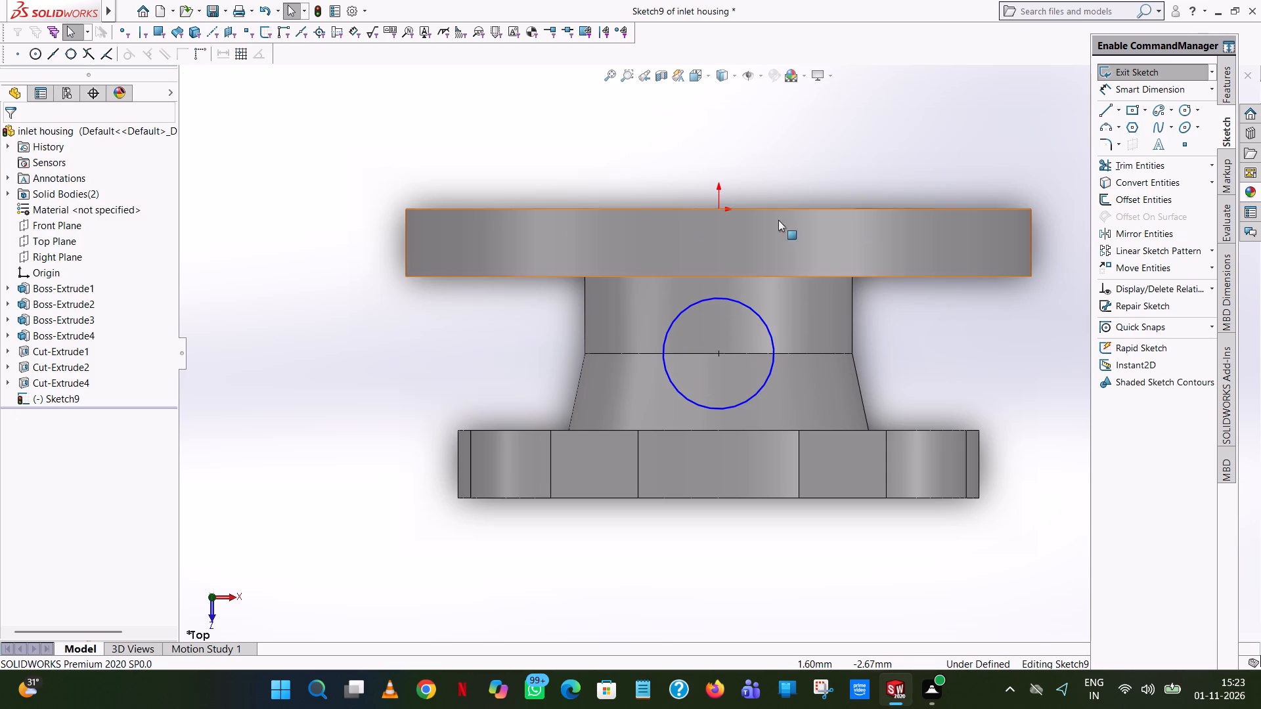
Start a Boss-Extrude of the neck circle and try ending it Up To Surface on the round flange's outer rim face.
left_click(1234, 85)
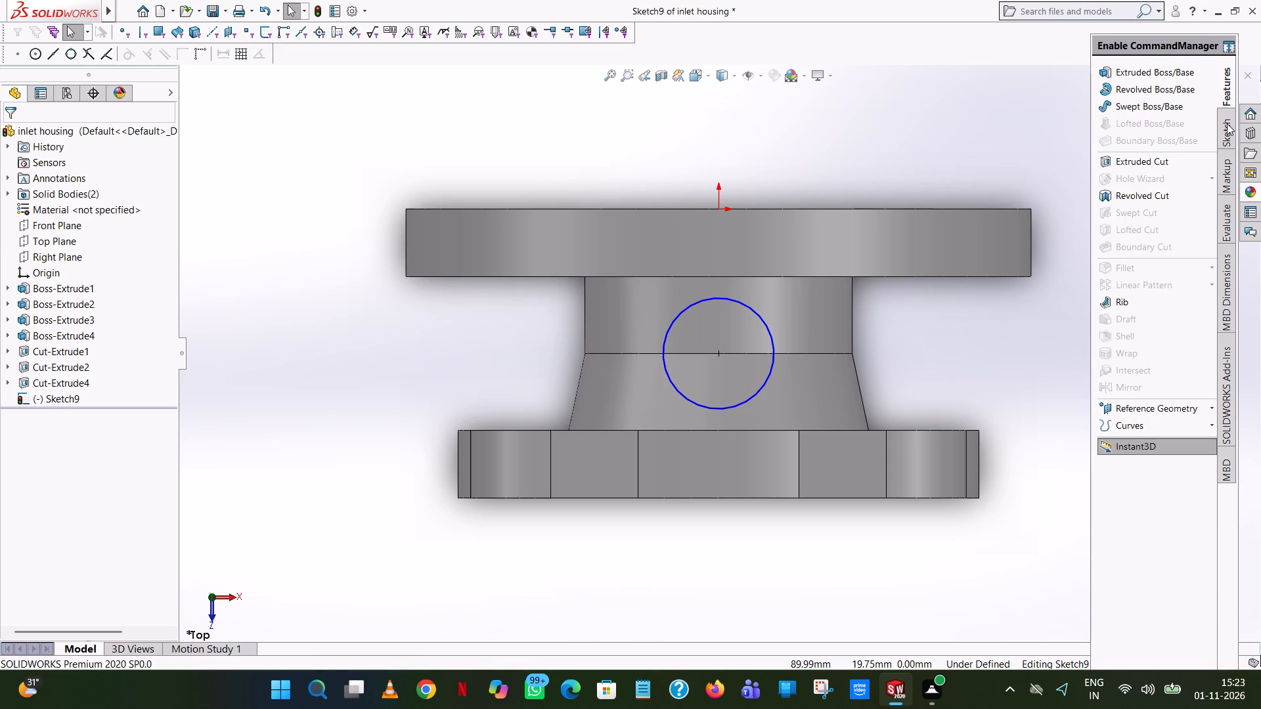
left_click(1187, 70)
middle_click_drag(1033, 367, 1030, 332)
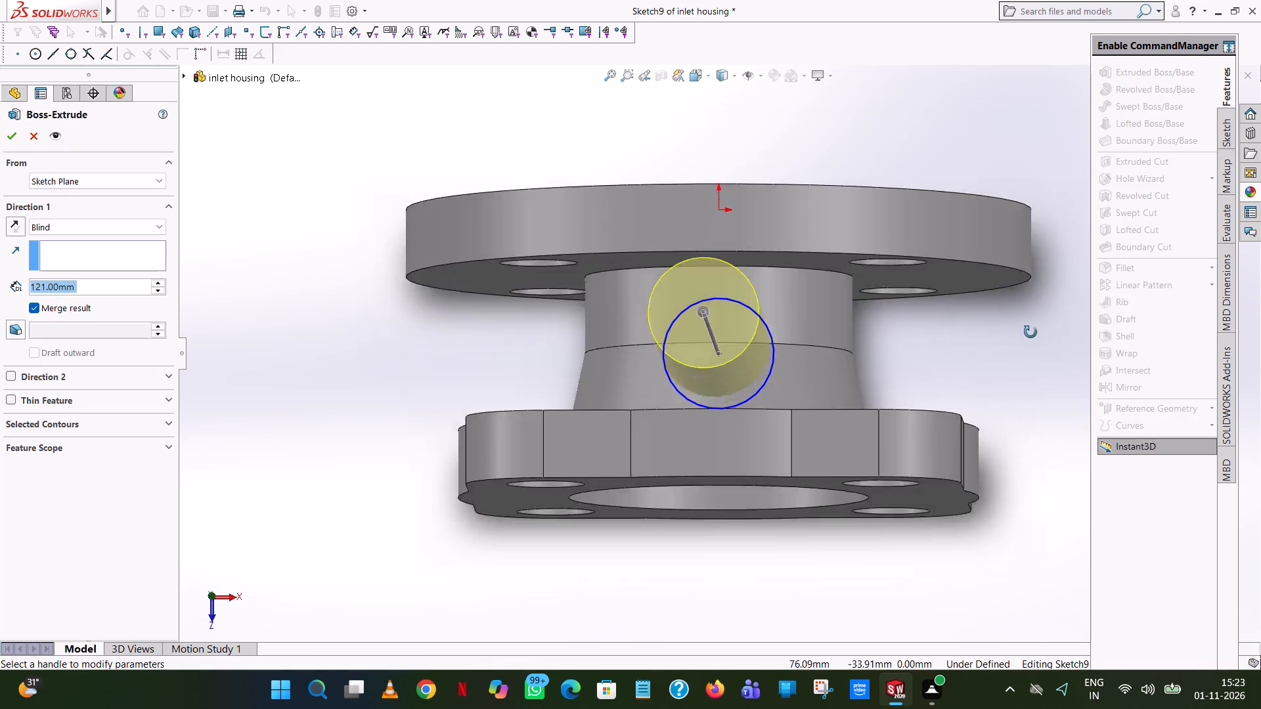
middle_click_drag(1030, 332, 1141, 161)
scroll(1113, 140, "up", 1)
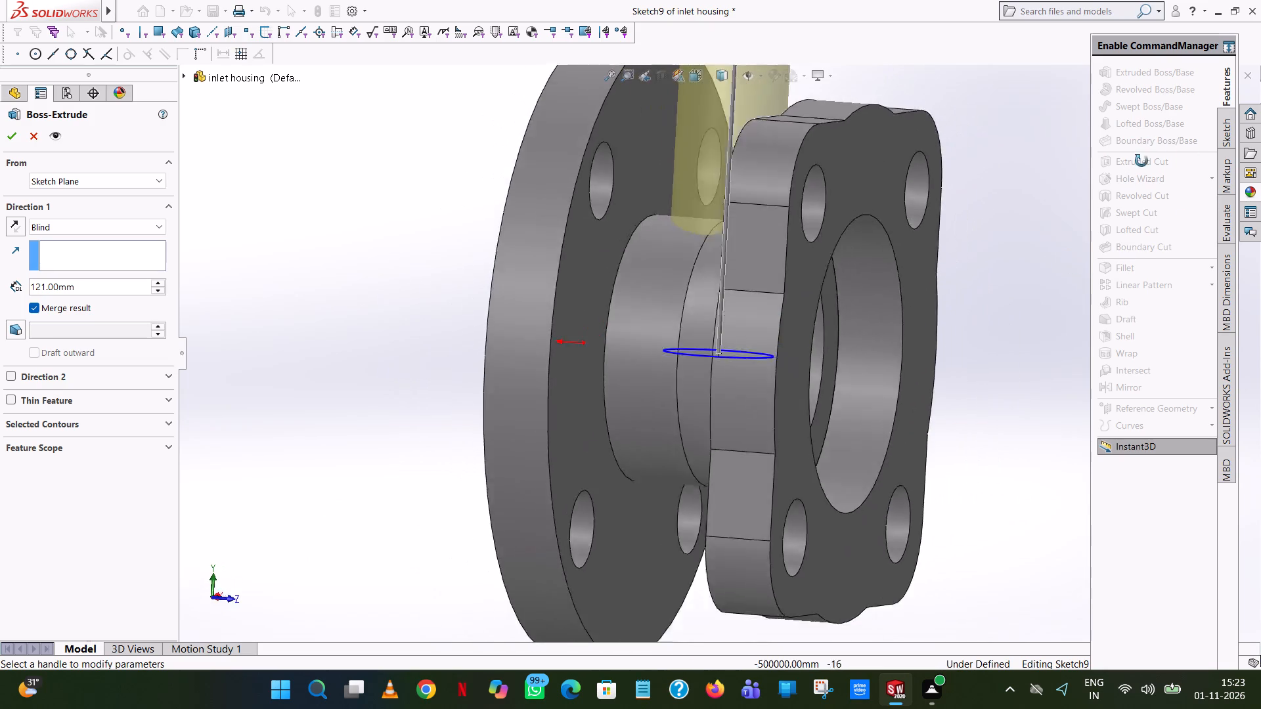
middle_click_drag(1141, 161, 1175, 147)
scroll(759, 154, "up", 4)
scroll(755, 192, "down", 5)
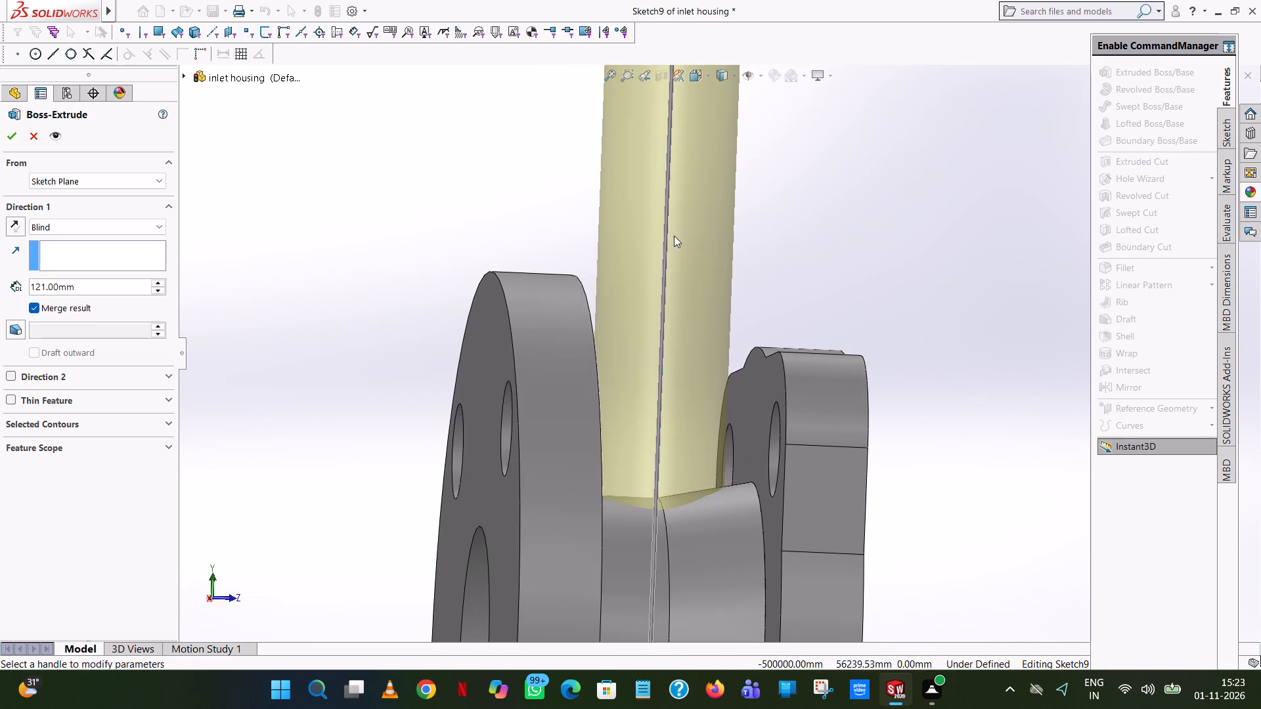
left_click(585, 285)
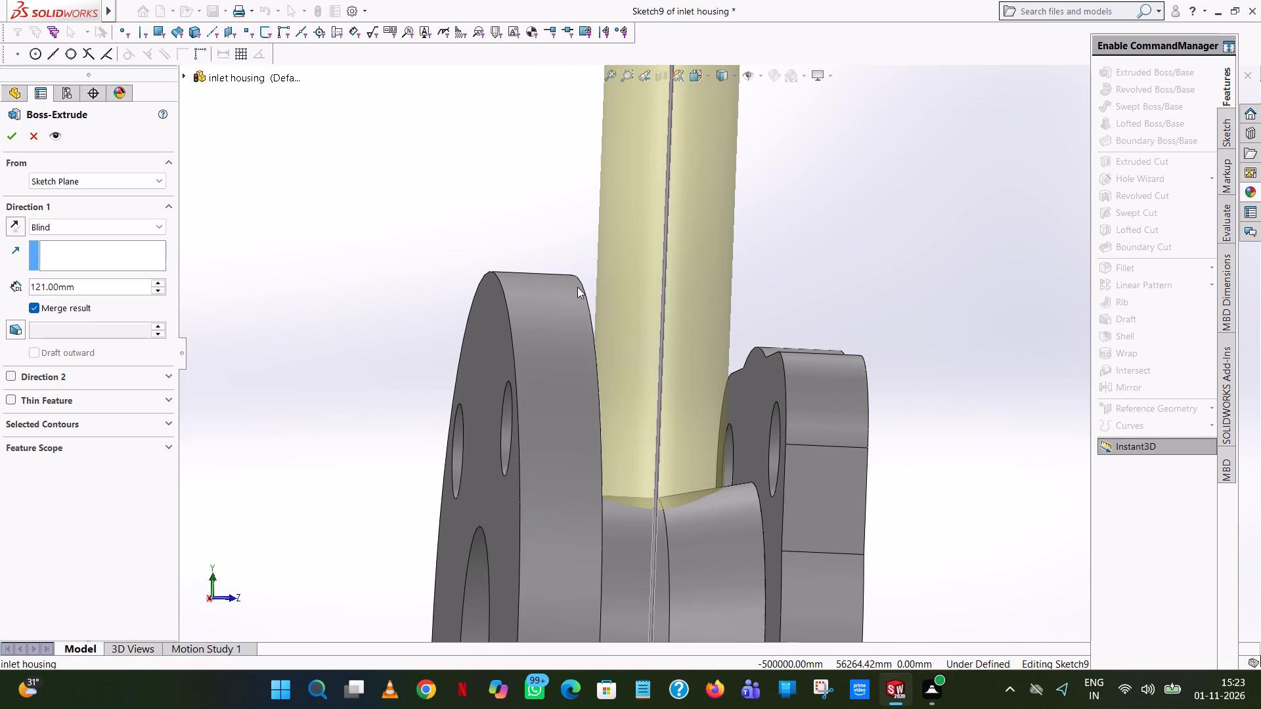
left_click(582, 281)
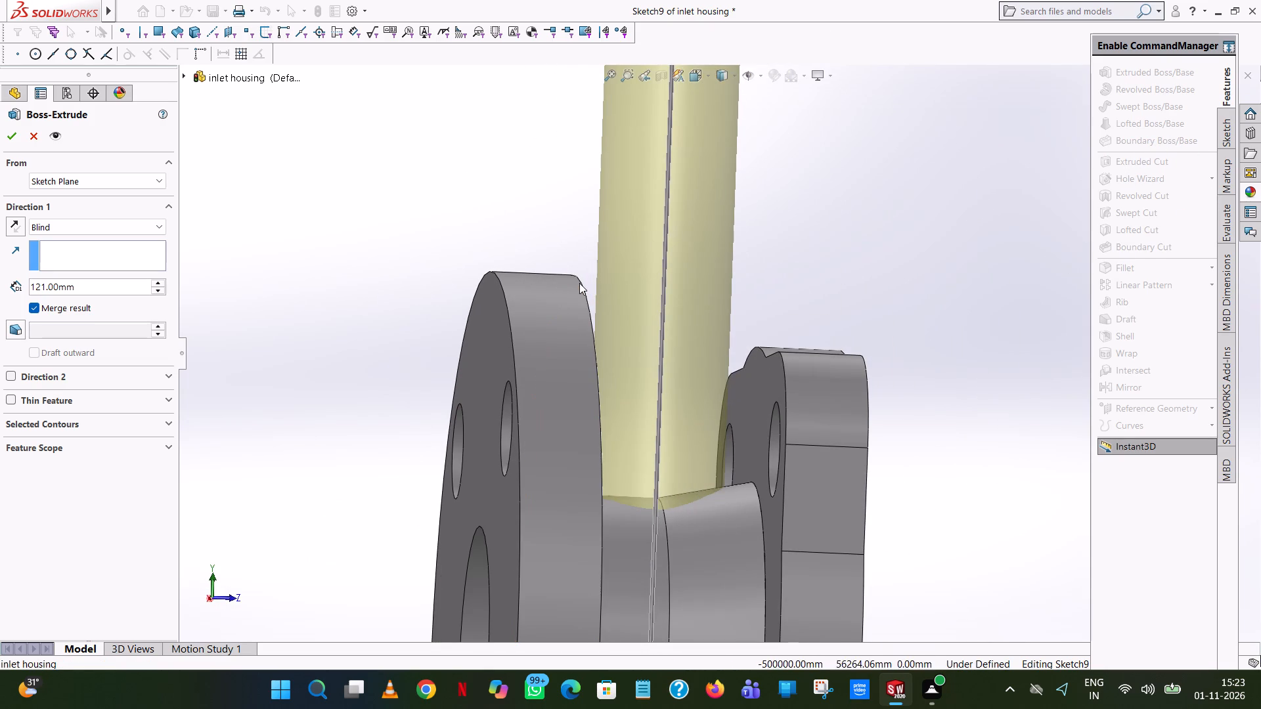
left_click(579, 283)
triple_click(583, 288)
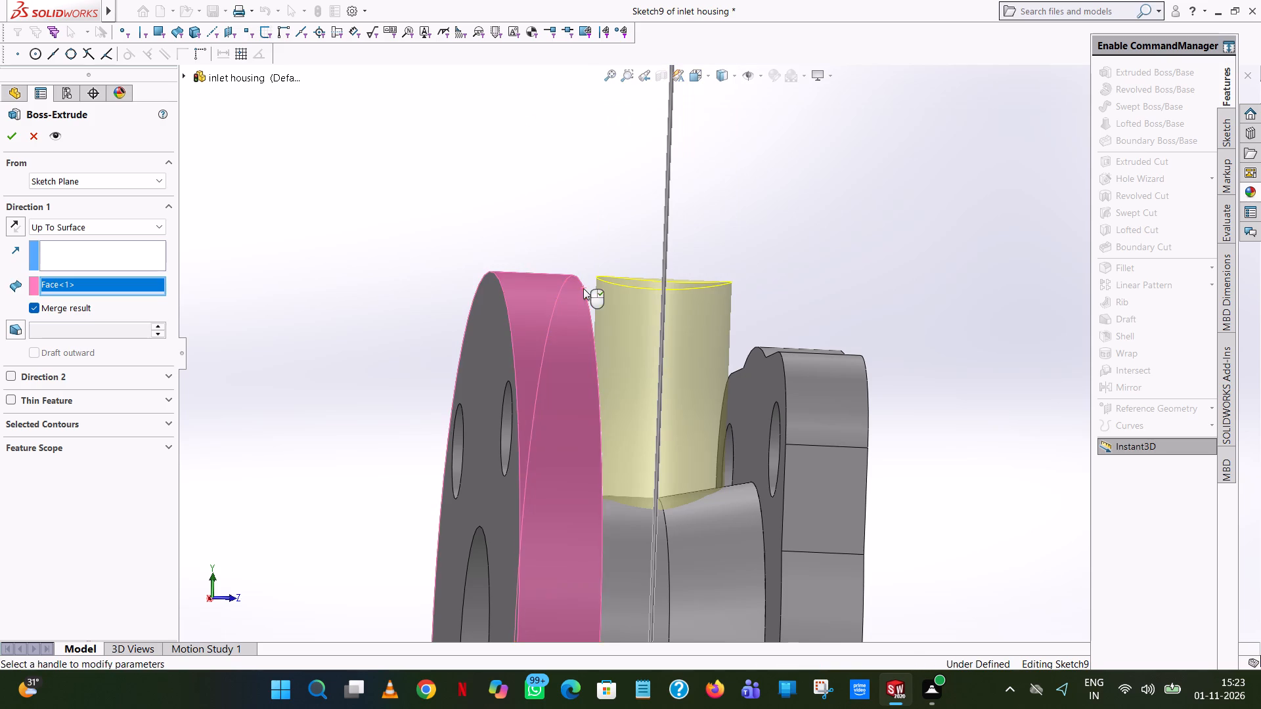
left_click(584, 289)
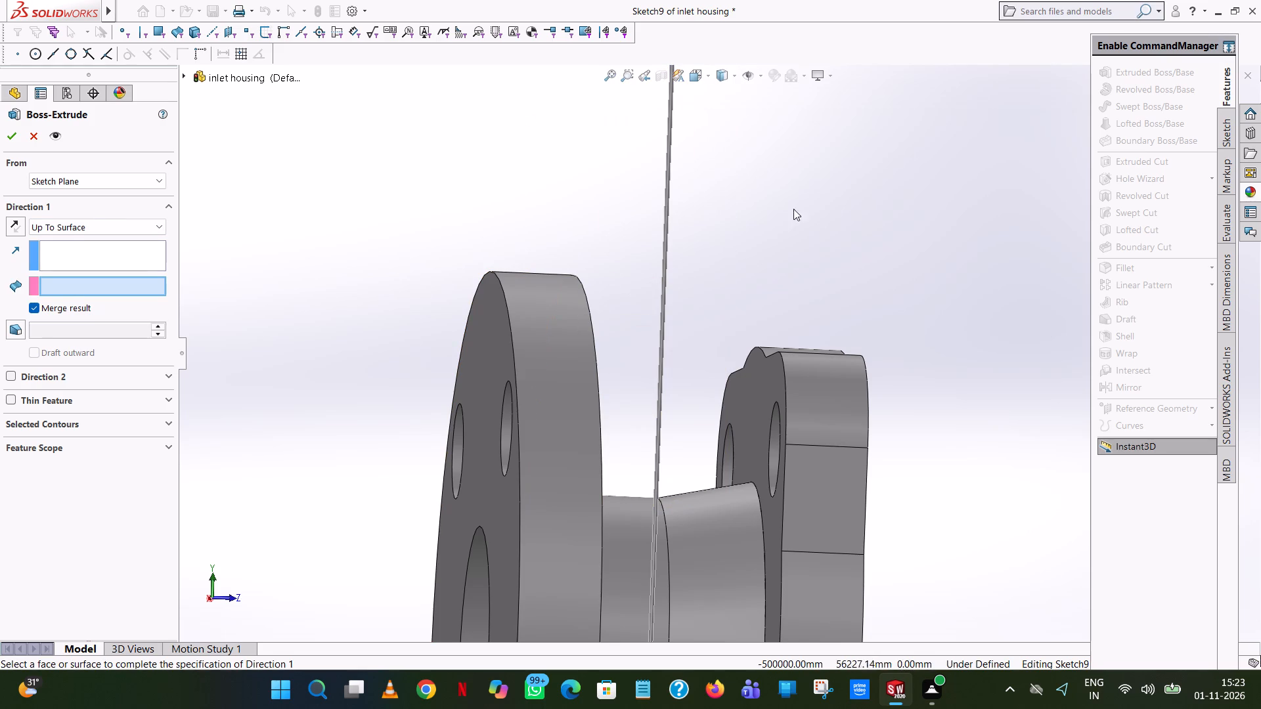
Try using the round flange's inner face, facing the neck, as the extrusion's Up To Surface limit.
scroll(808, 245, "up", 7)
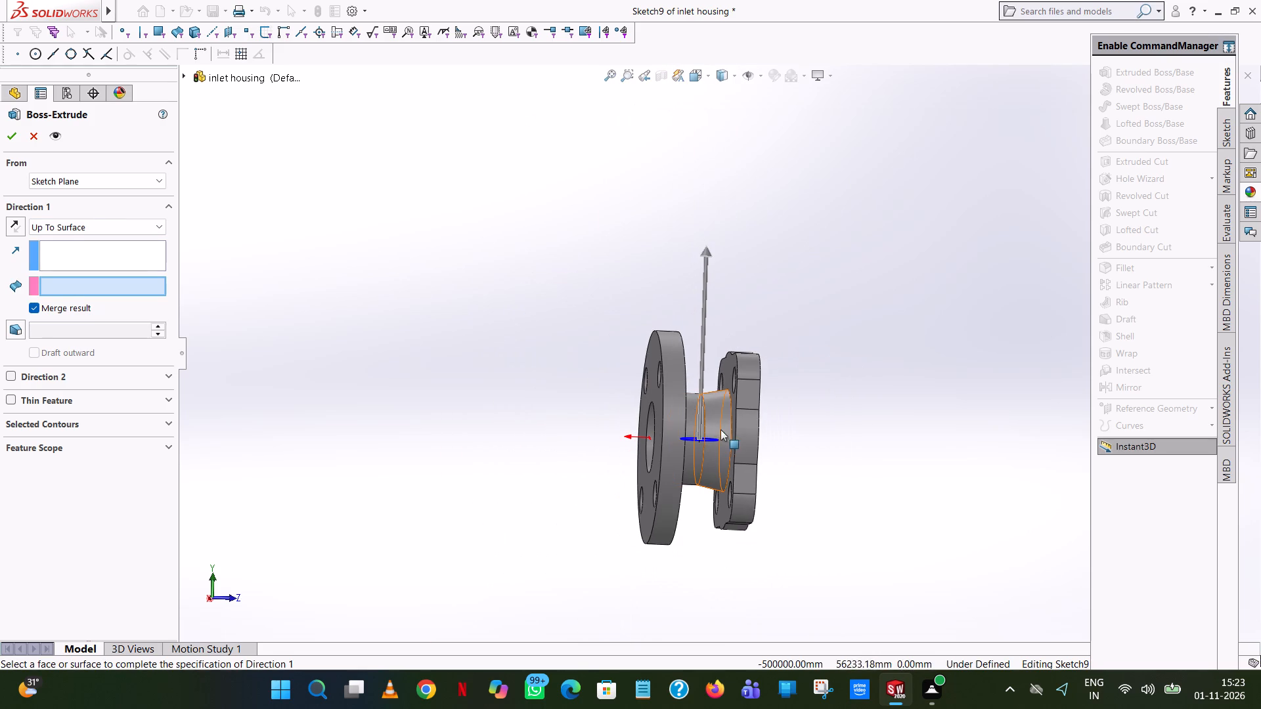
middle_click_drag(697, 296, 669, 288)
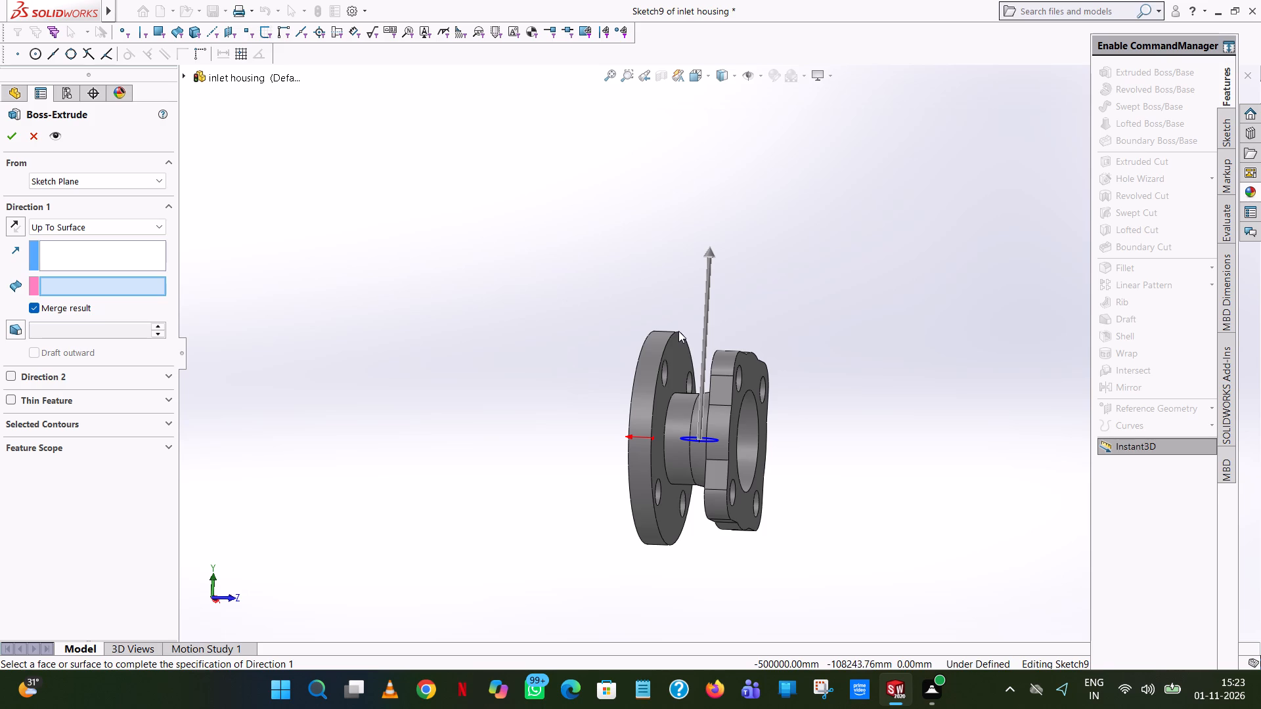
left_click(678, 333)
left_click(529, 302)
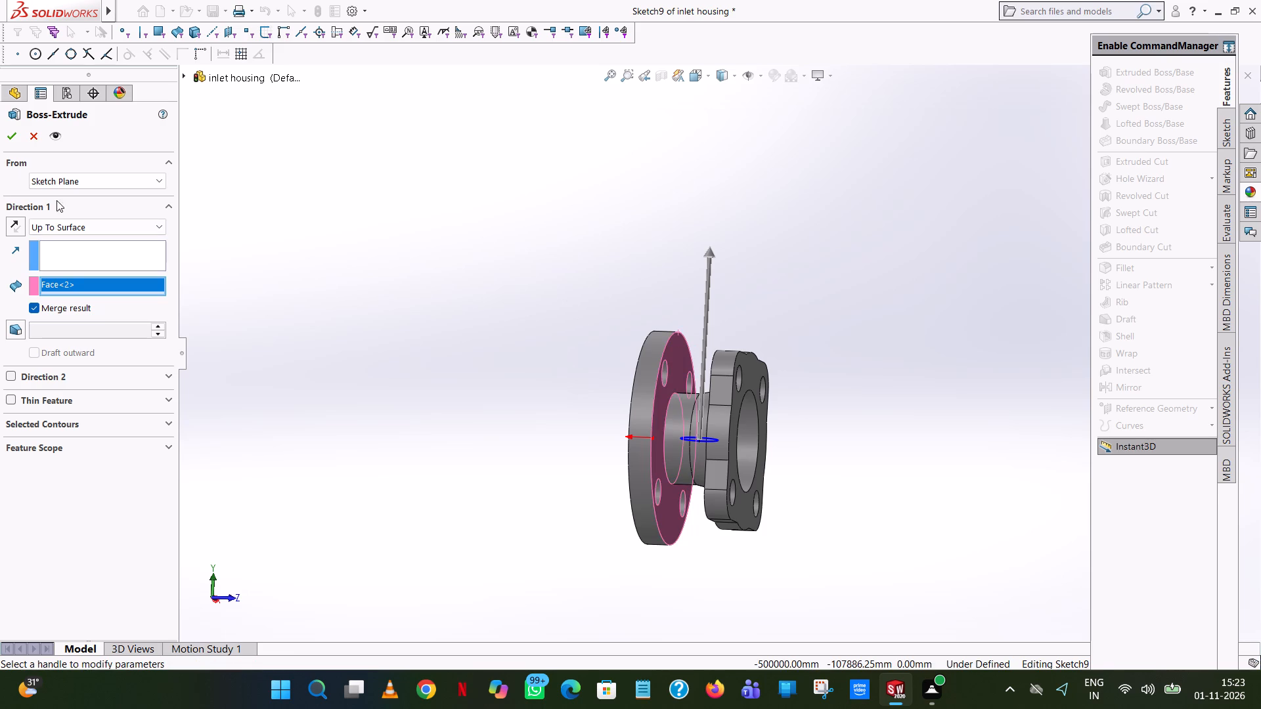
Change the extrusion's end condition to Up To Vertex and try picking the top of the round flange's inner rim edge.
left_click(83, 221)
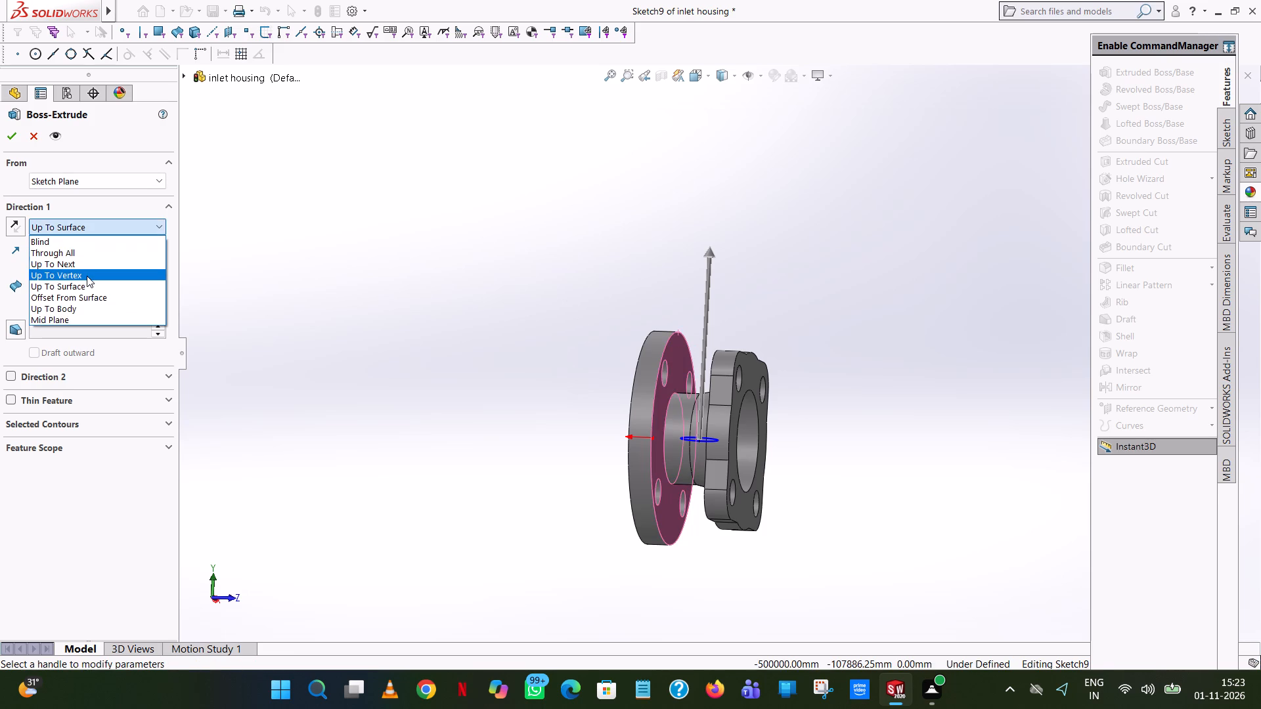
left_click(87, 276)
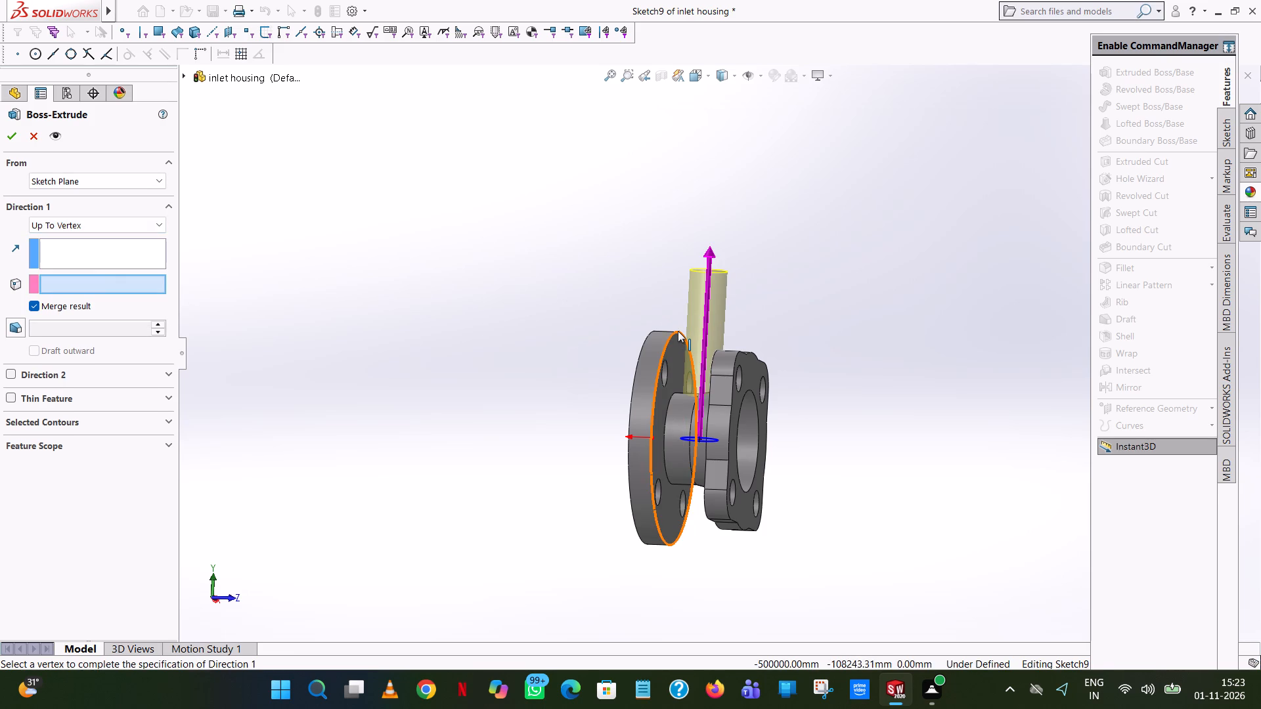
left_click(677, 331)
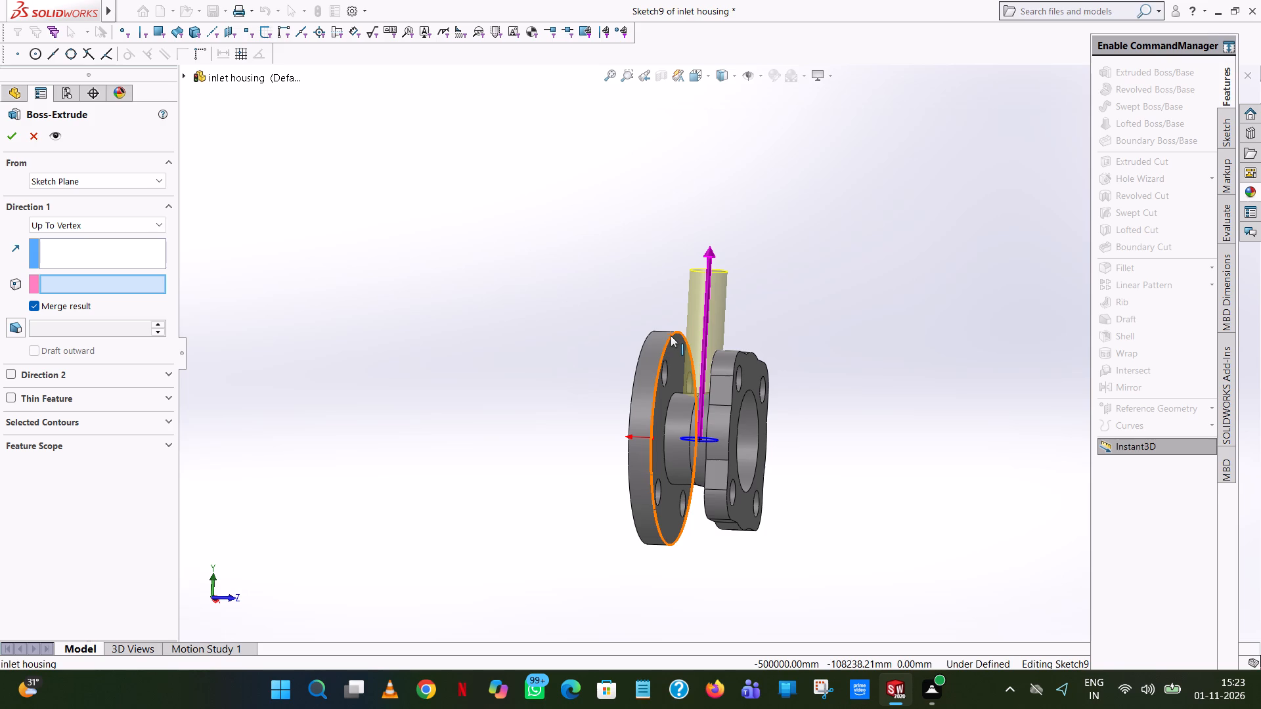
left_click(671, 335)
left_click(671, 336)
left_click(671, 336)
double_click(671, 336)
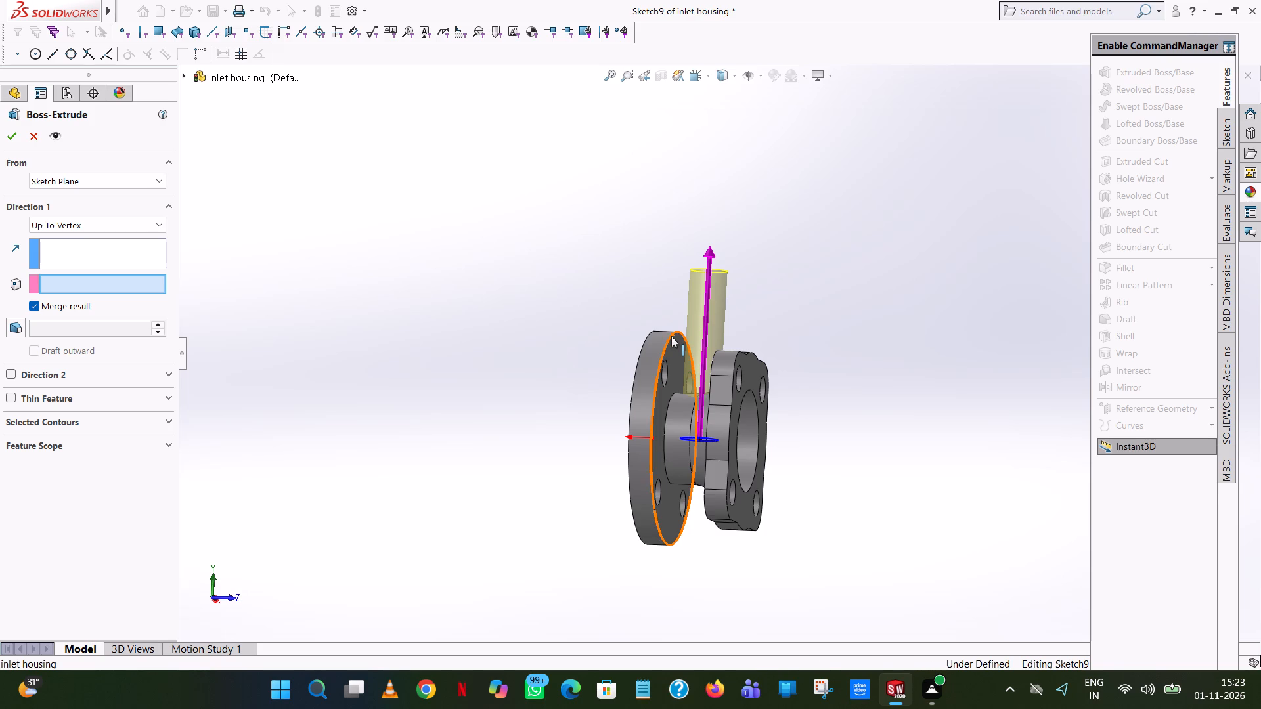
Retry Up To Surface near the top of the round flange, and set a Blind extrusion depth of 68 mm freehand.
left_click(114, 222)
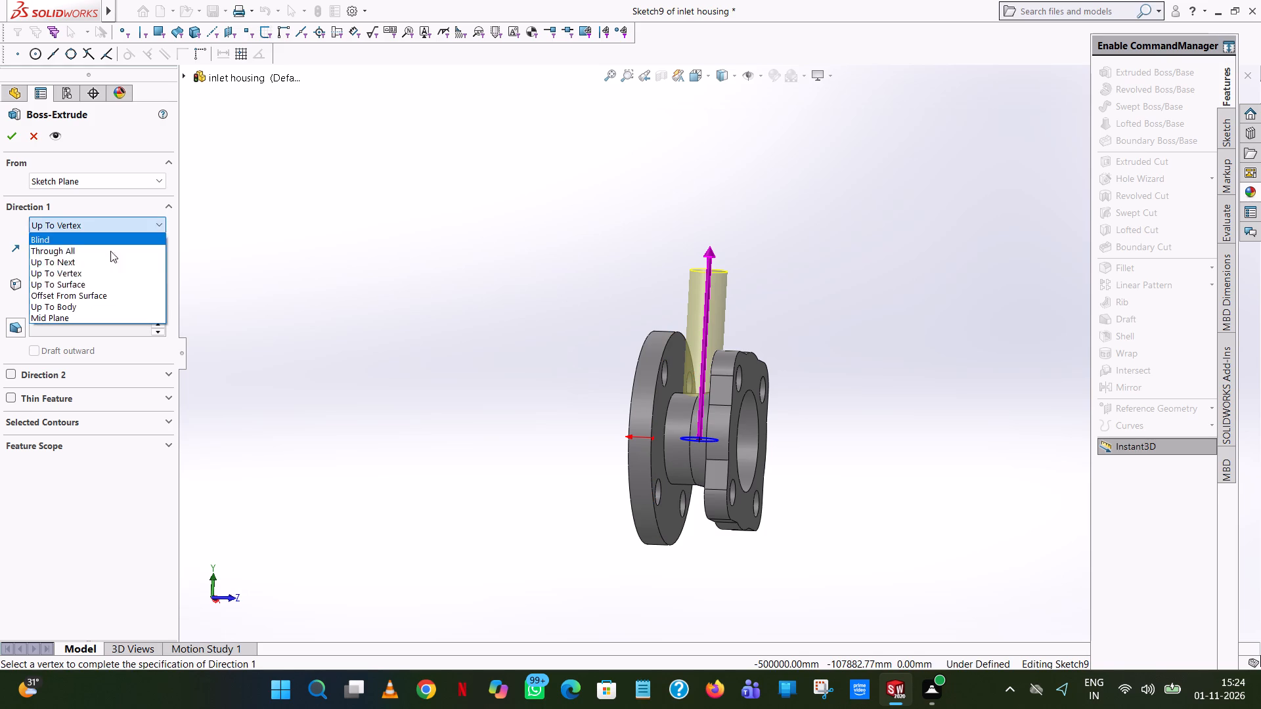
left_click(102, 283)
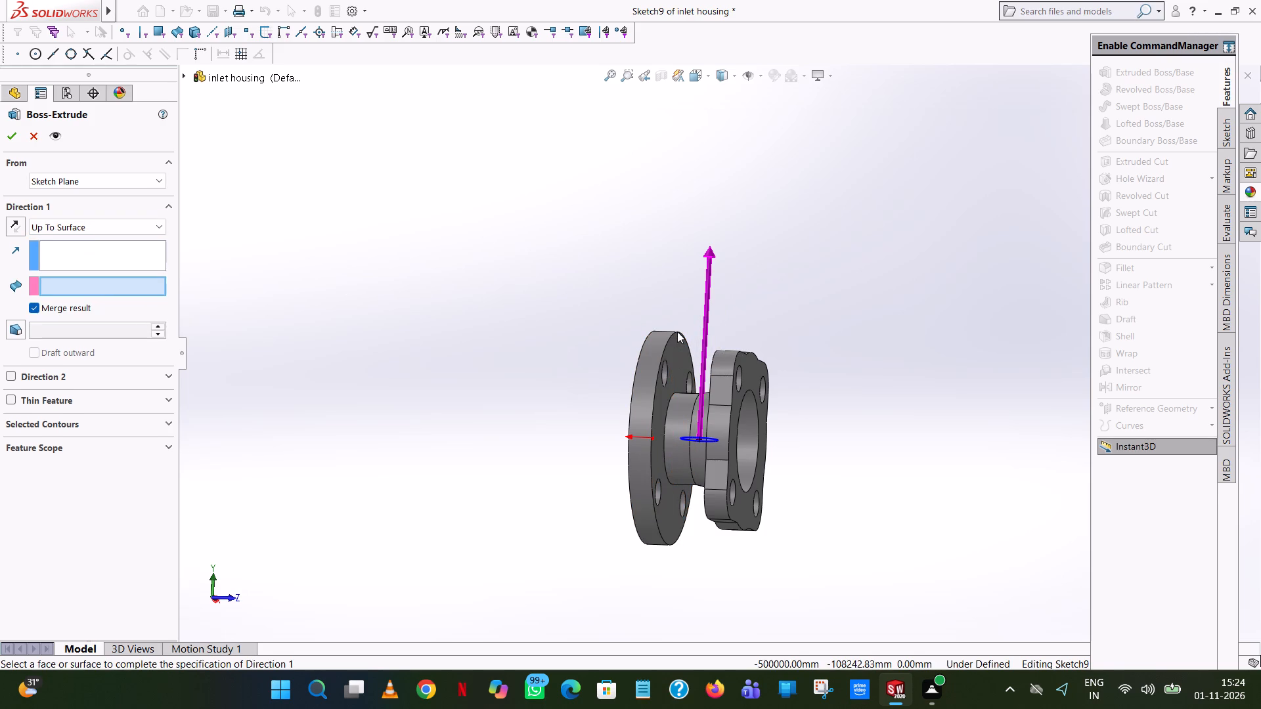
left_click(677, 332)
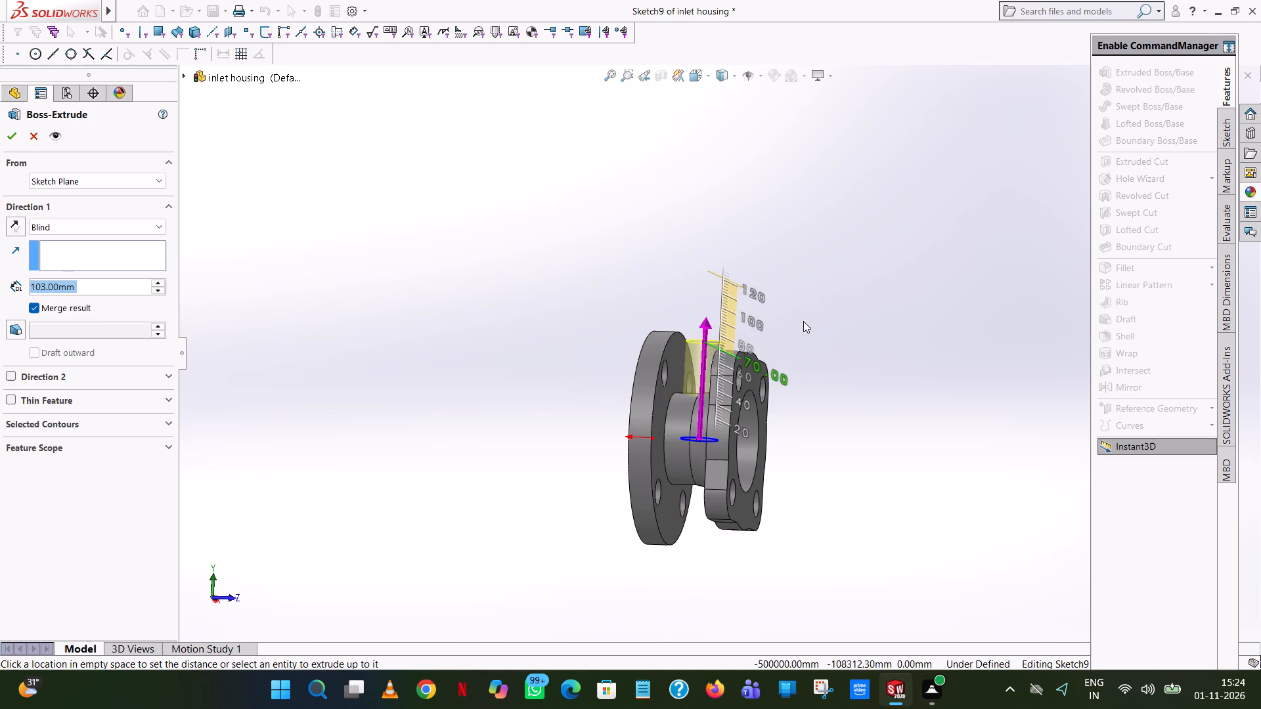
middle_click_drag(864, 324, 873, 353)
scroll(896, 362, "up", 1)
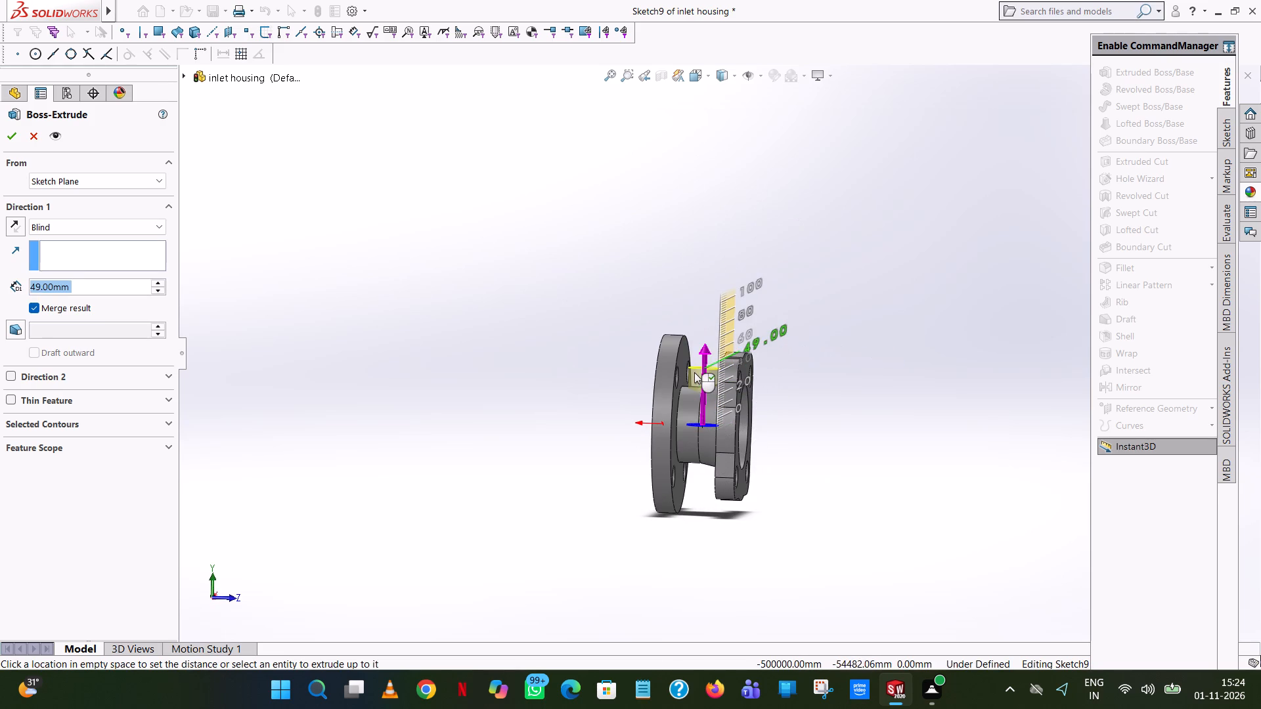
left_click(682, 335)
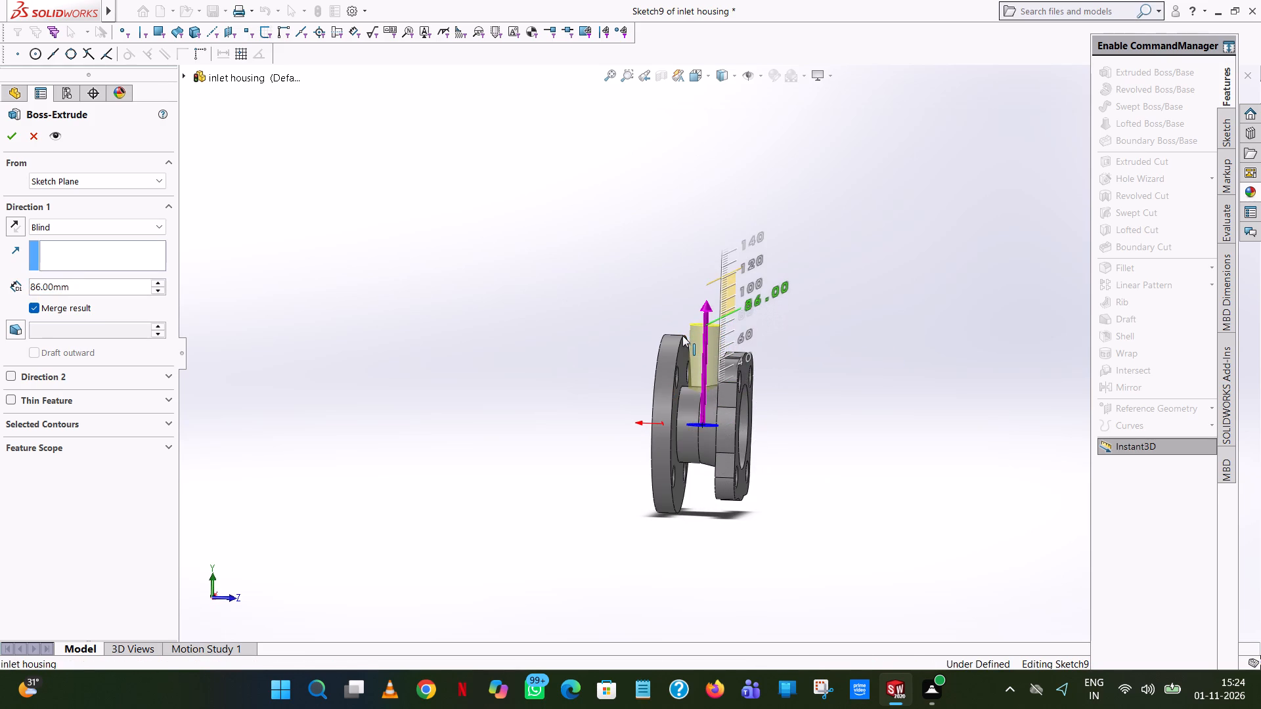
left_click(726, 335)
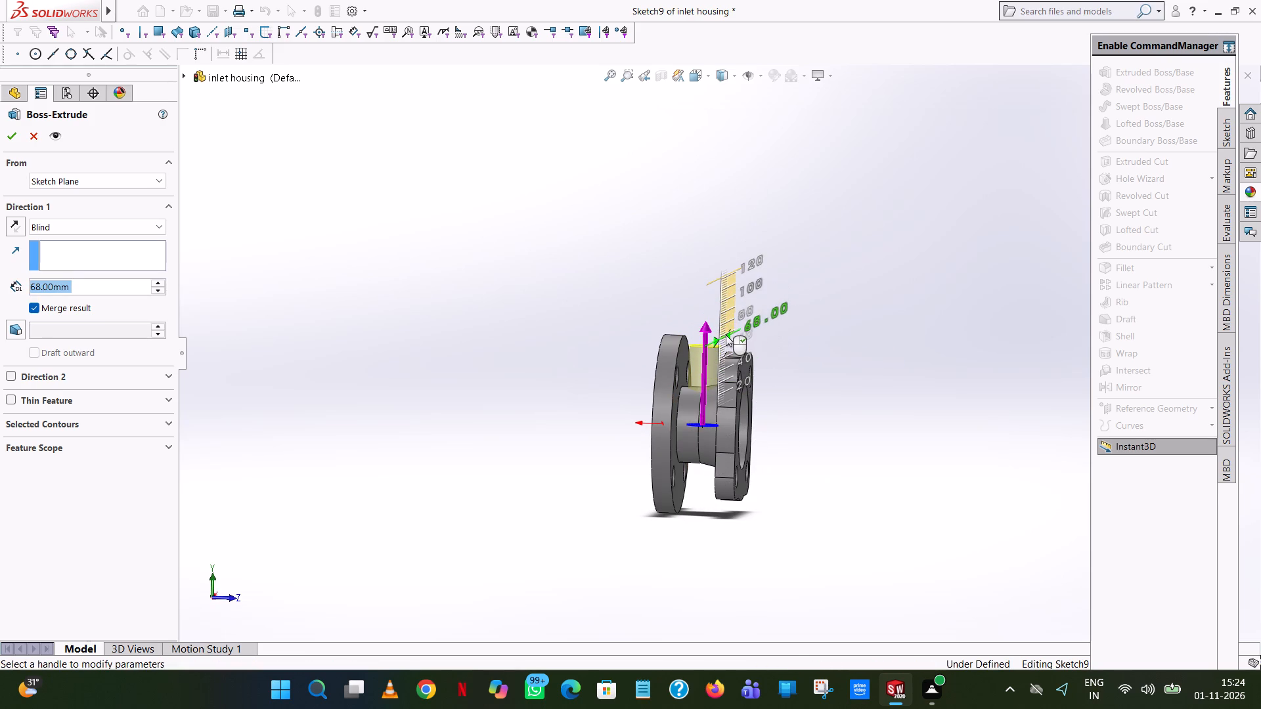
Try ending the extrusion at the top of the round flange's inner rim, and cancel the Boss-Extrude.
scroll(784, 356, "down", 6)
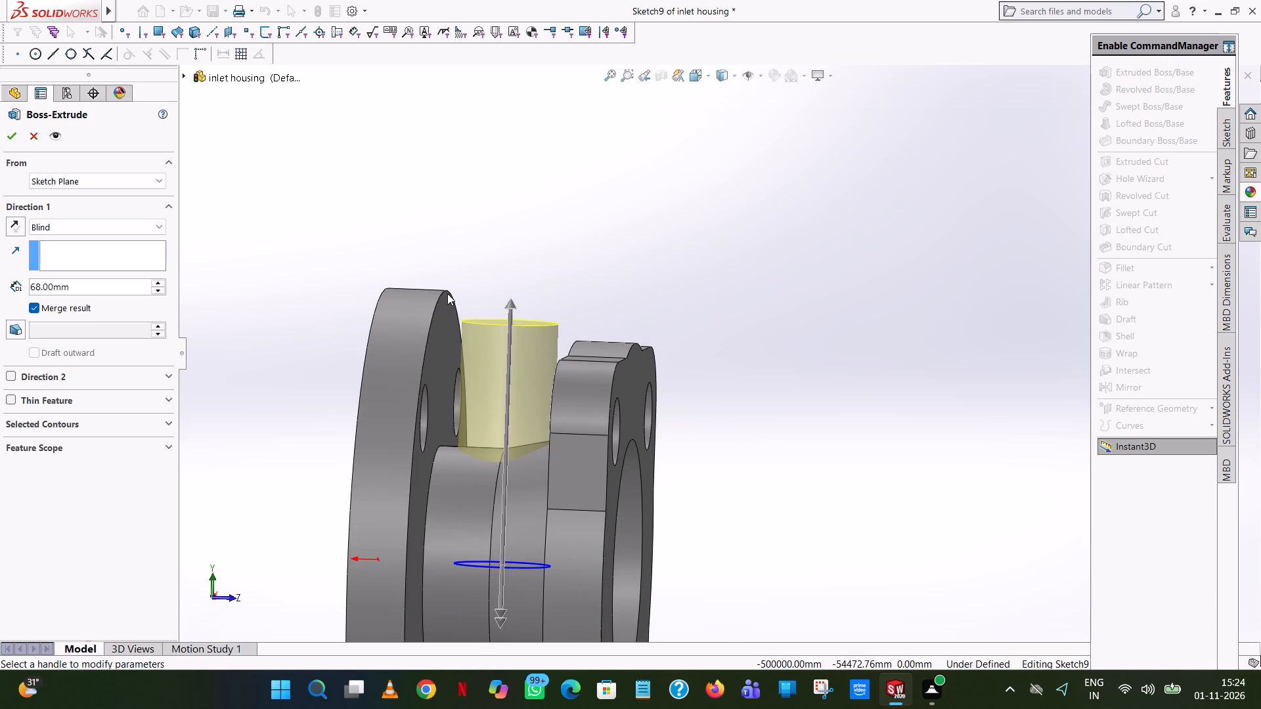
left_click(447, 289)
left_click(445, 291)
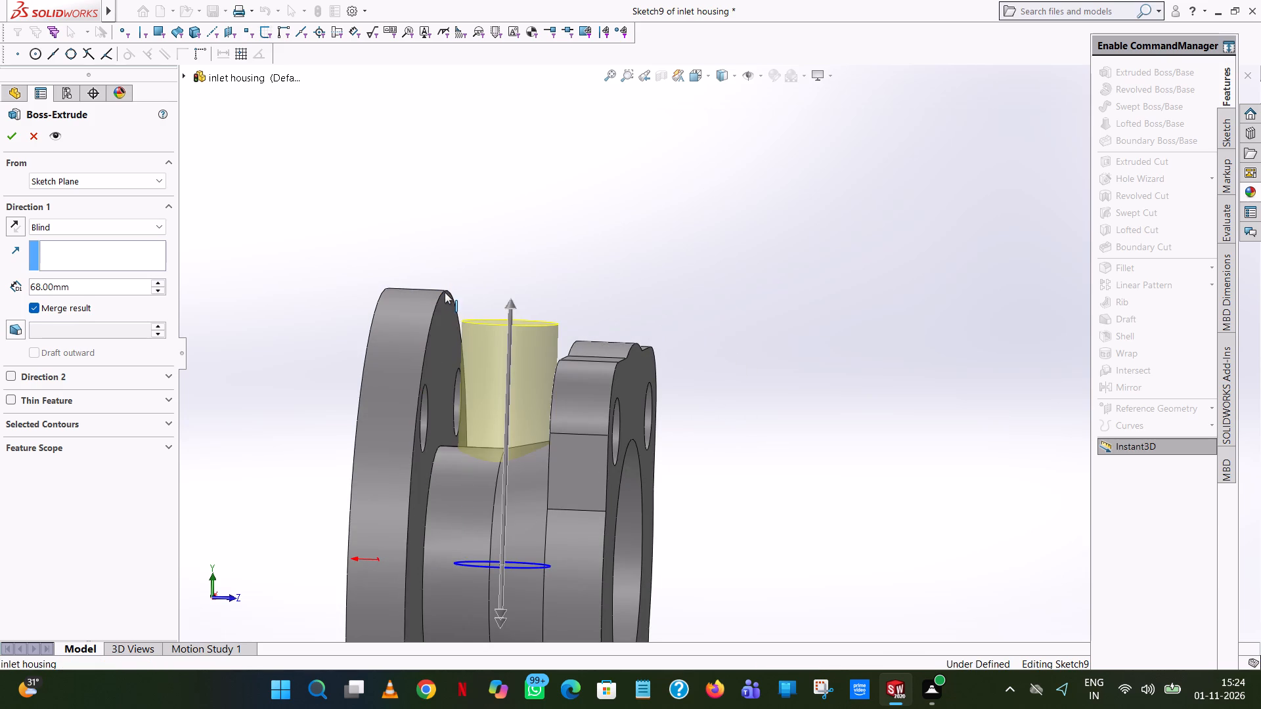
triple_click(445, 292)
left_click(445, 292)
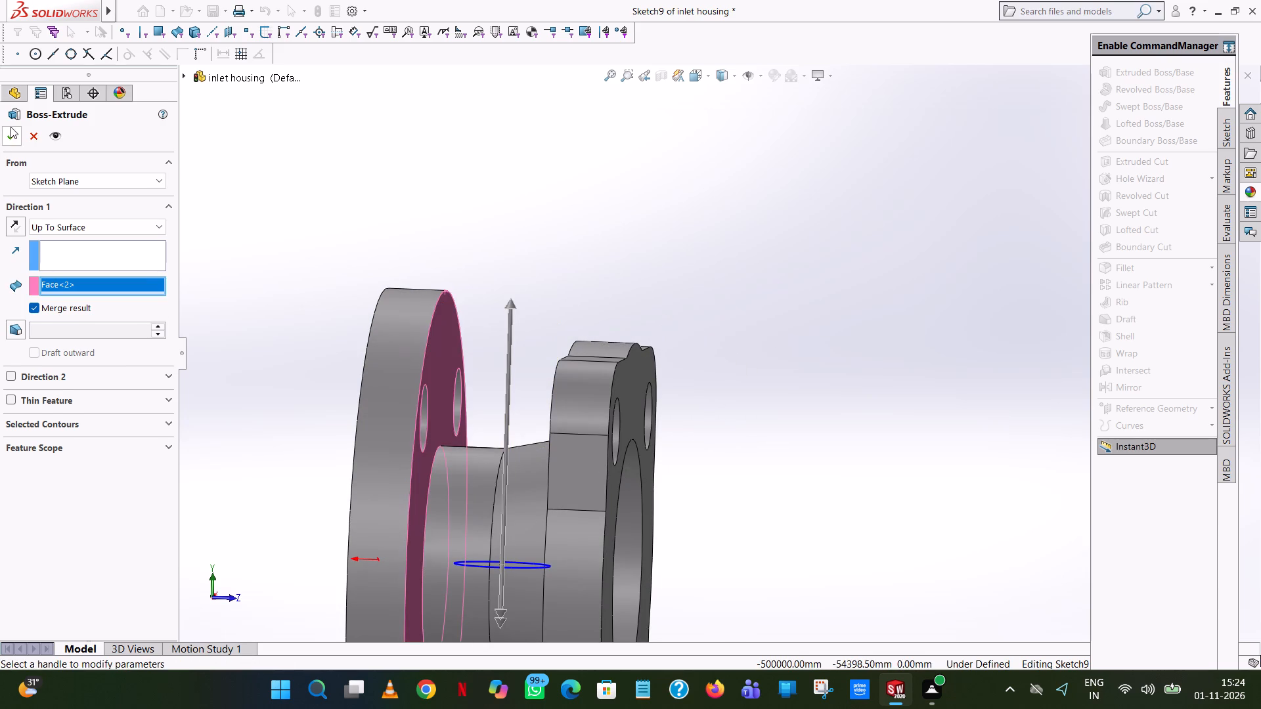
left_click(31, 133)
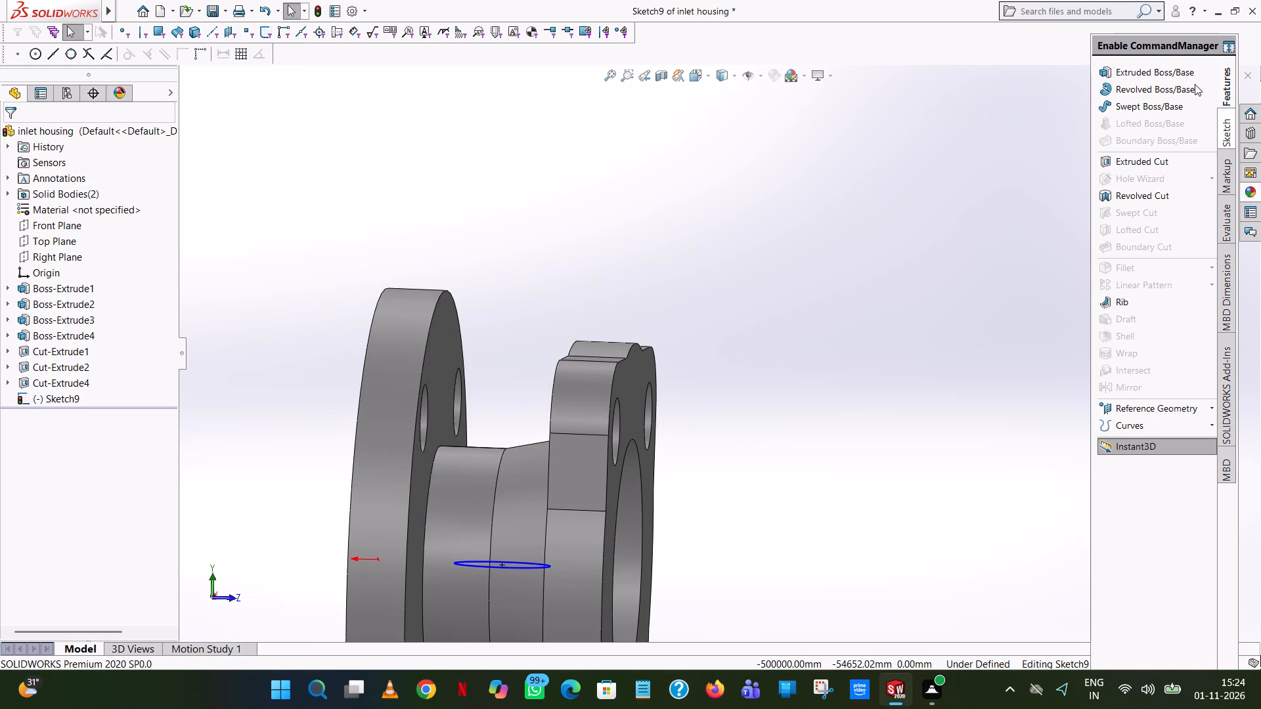
Extrude the circle sketch inside the neck as a merged boss Up To Surface, using the round flange's outer cylindrical face.
left_click(1185, 77)
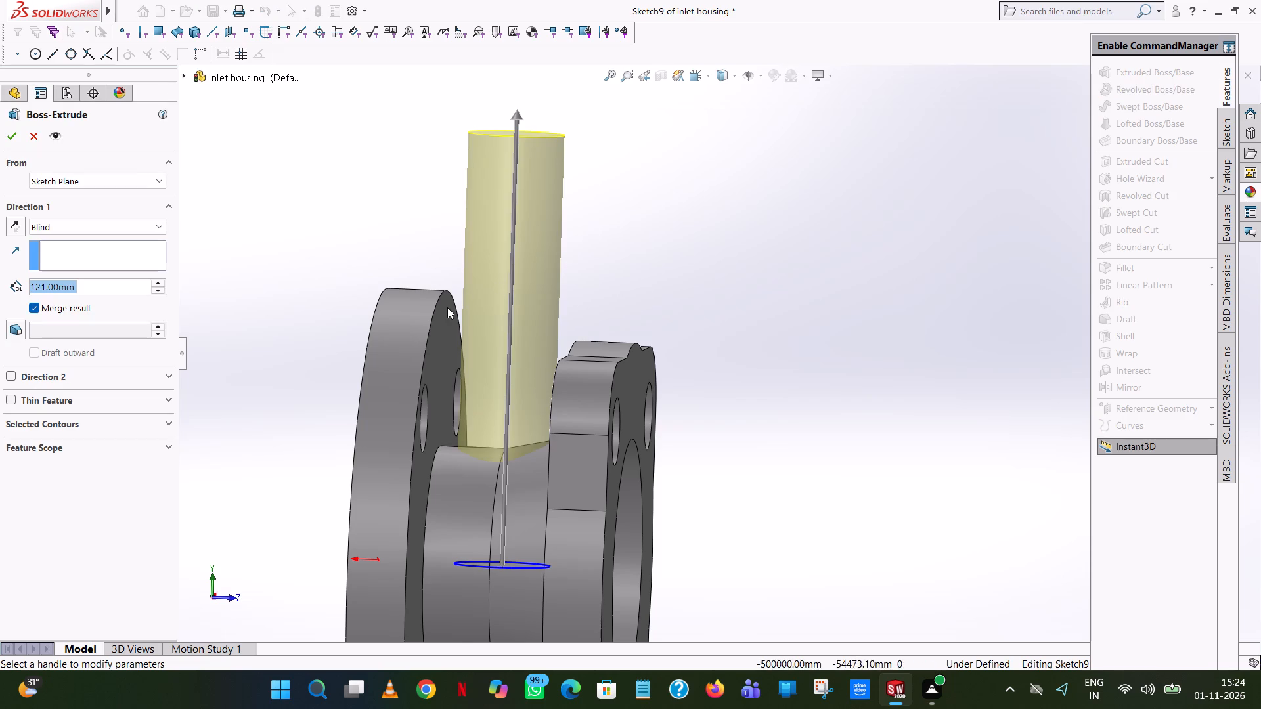
left_click(447, 289)
left_click(443, 293)
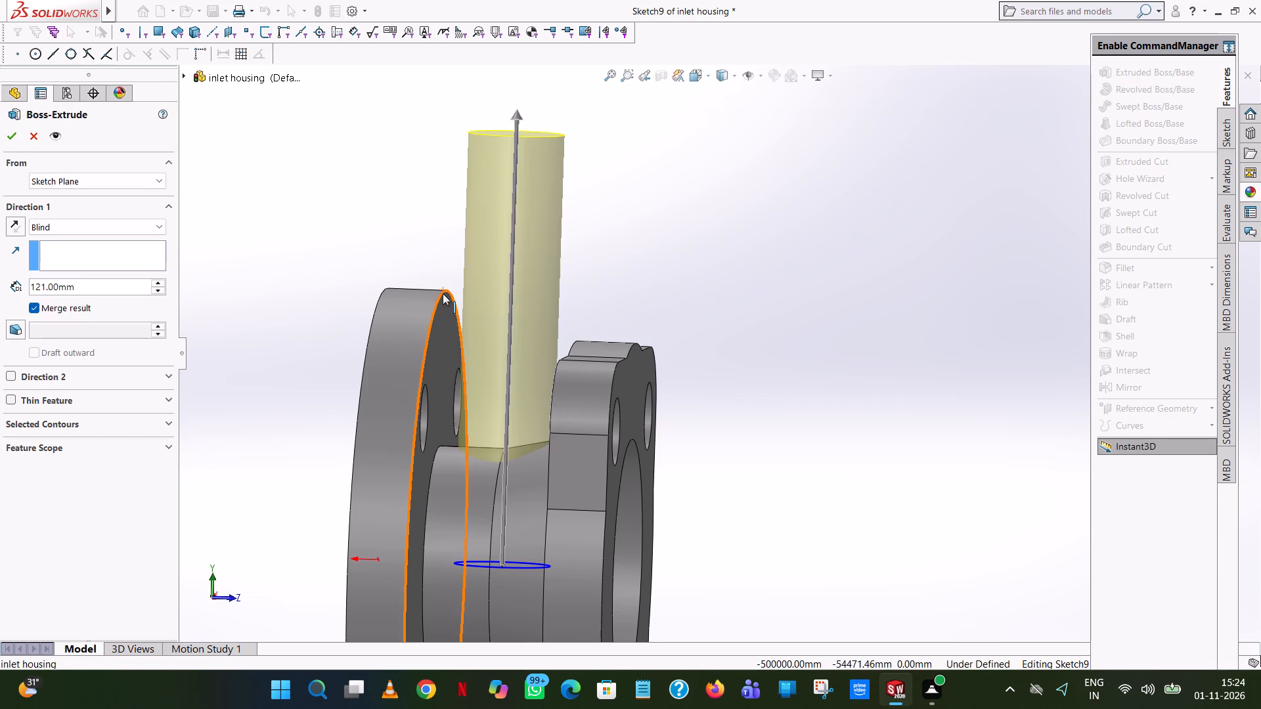
left_click(443, 292)
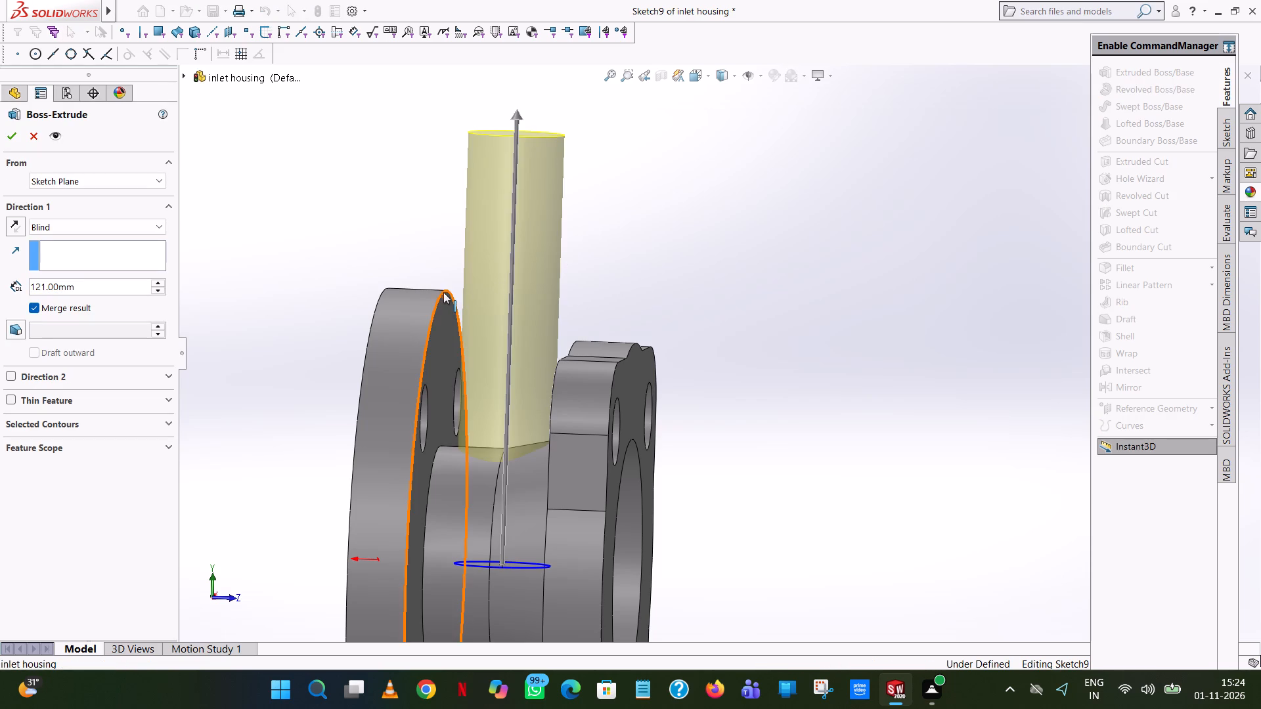
left_click(445, 291)
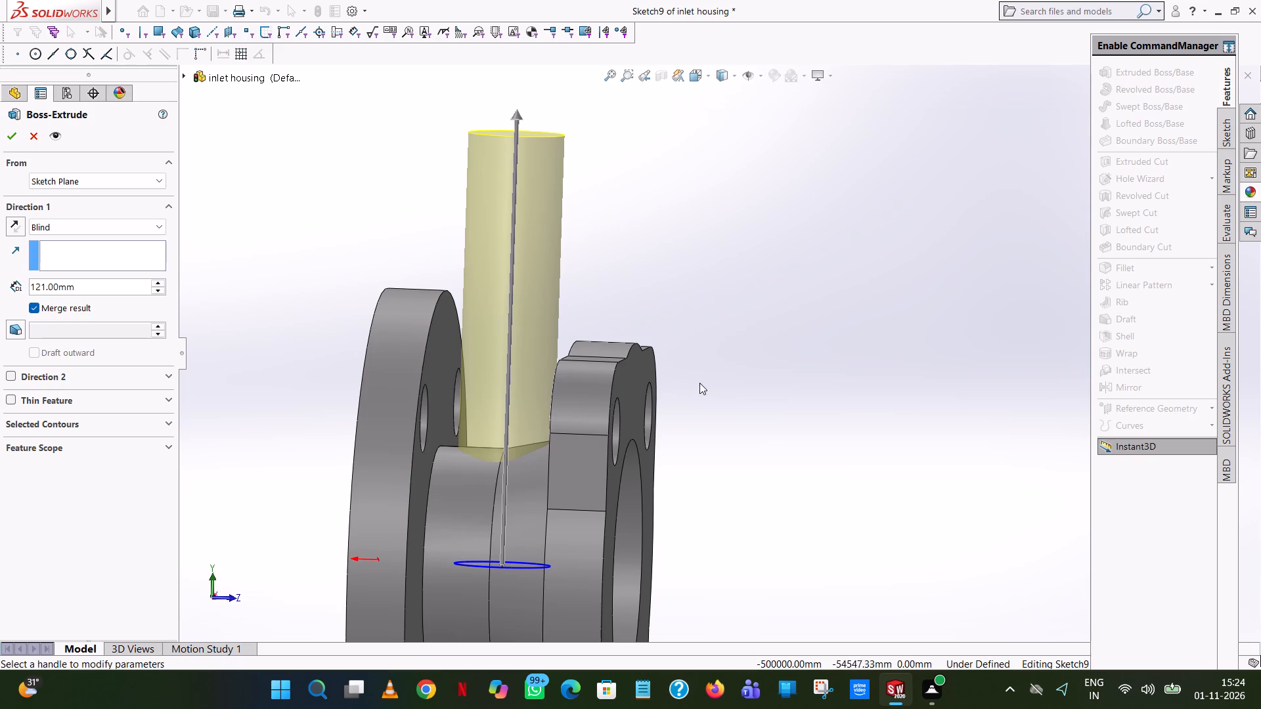
scroll(503, 306, "down", 12)
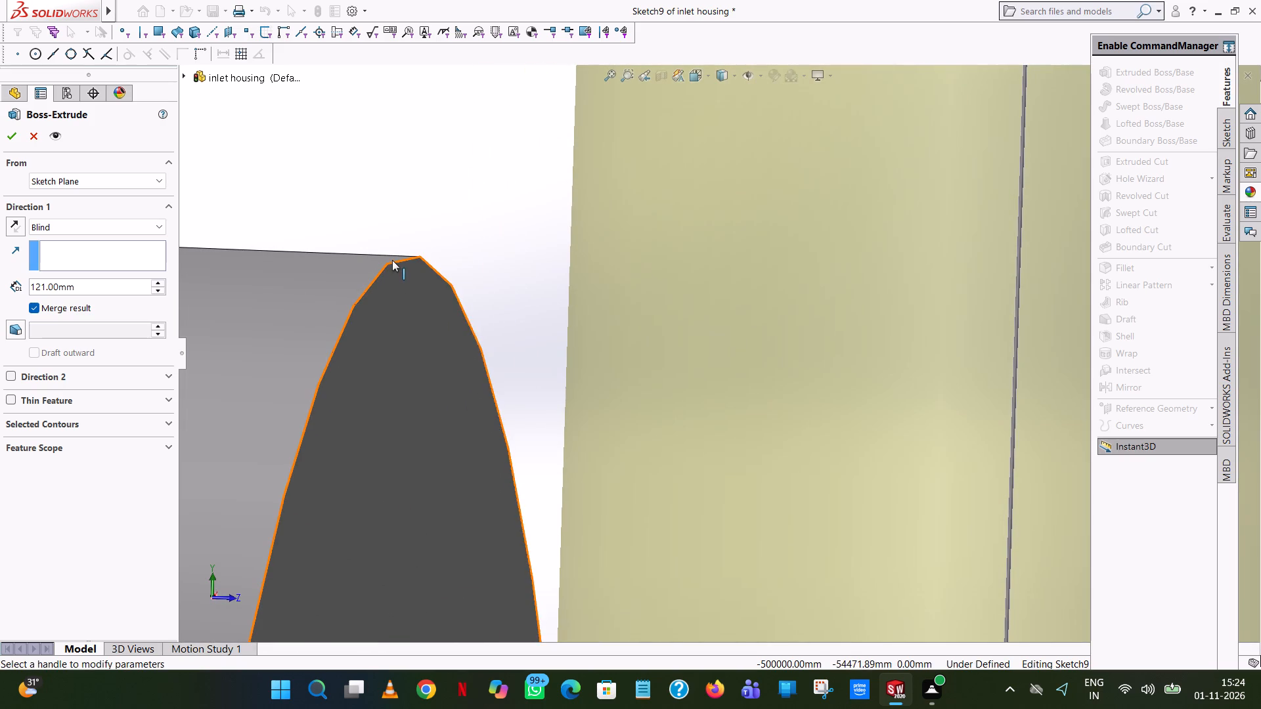
left_click(391, 259)
left_click(389, 263)
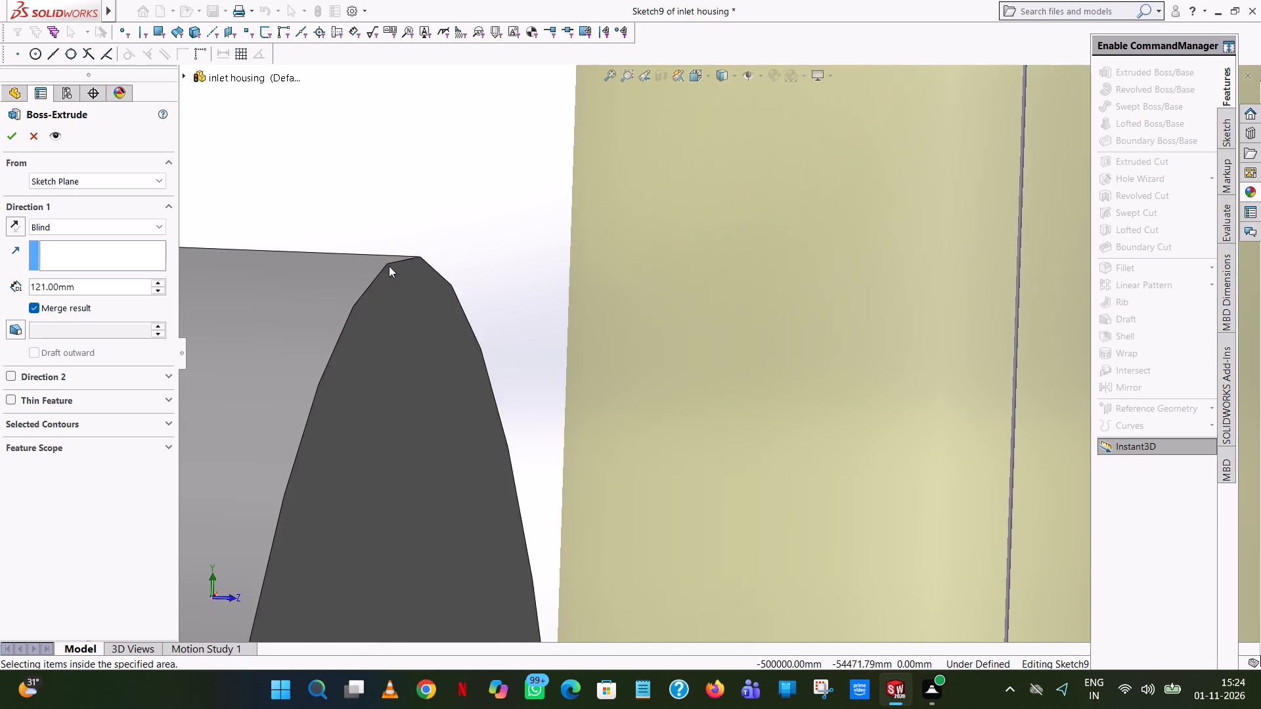
double_click(382, 266)
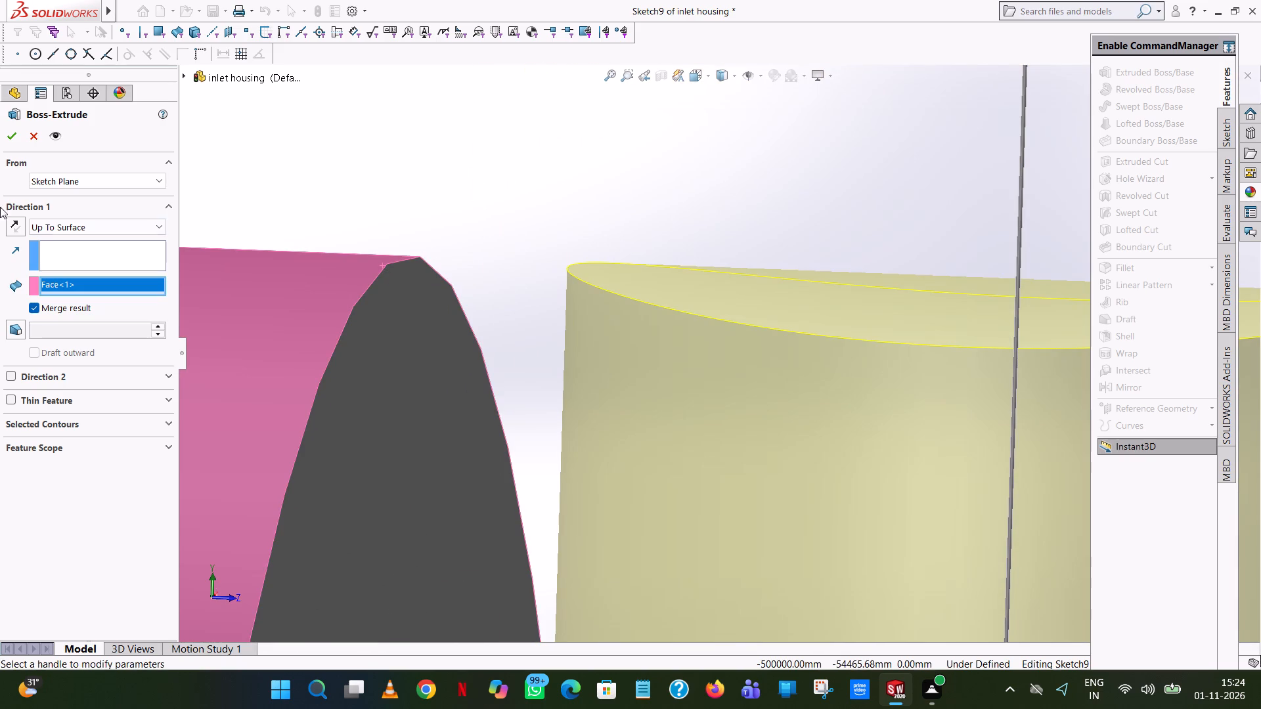
left_click(15, 133)
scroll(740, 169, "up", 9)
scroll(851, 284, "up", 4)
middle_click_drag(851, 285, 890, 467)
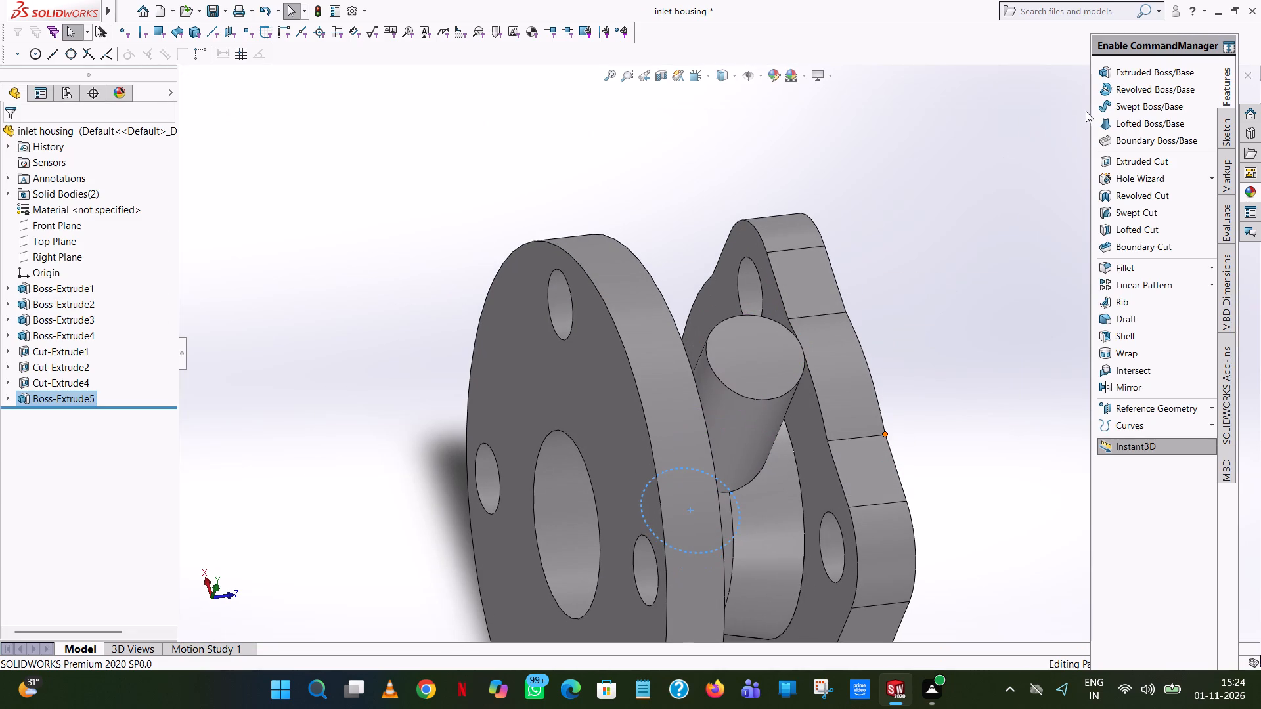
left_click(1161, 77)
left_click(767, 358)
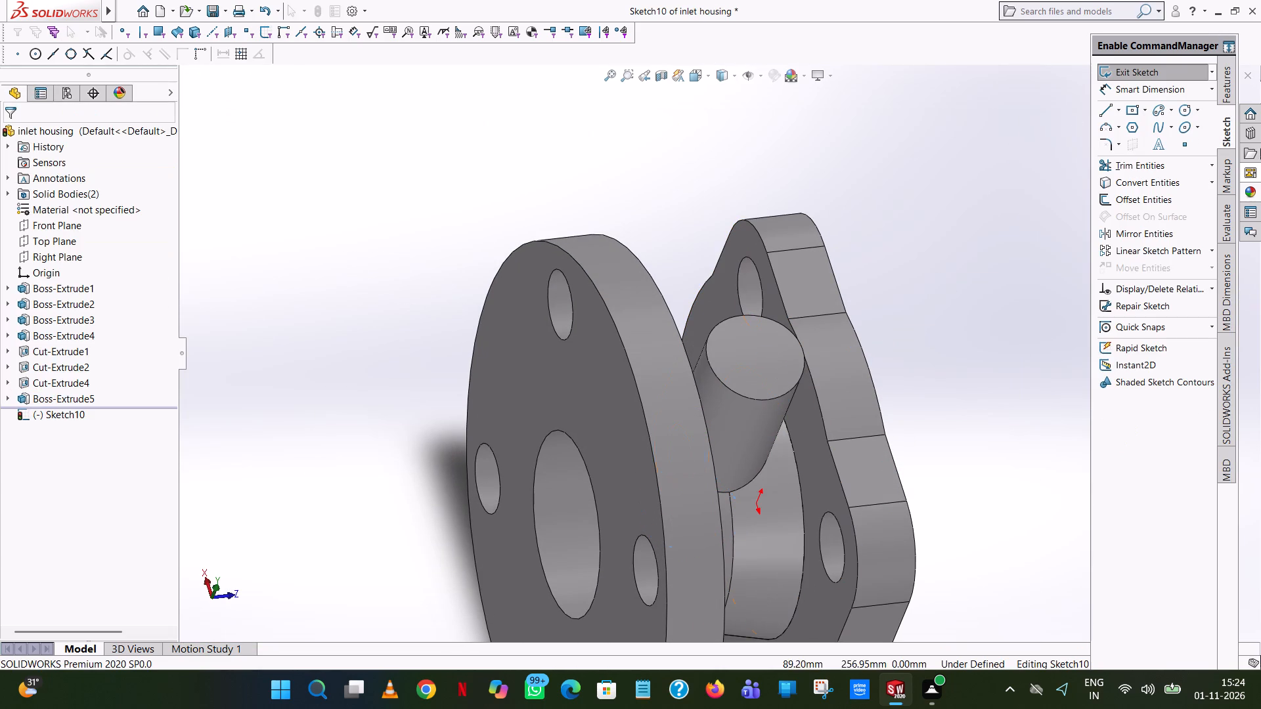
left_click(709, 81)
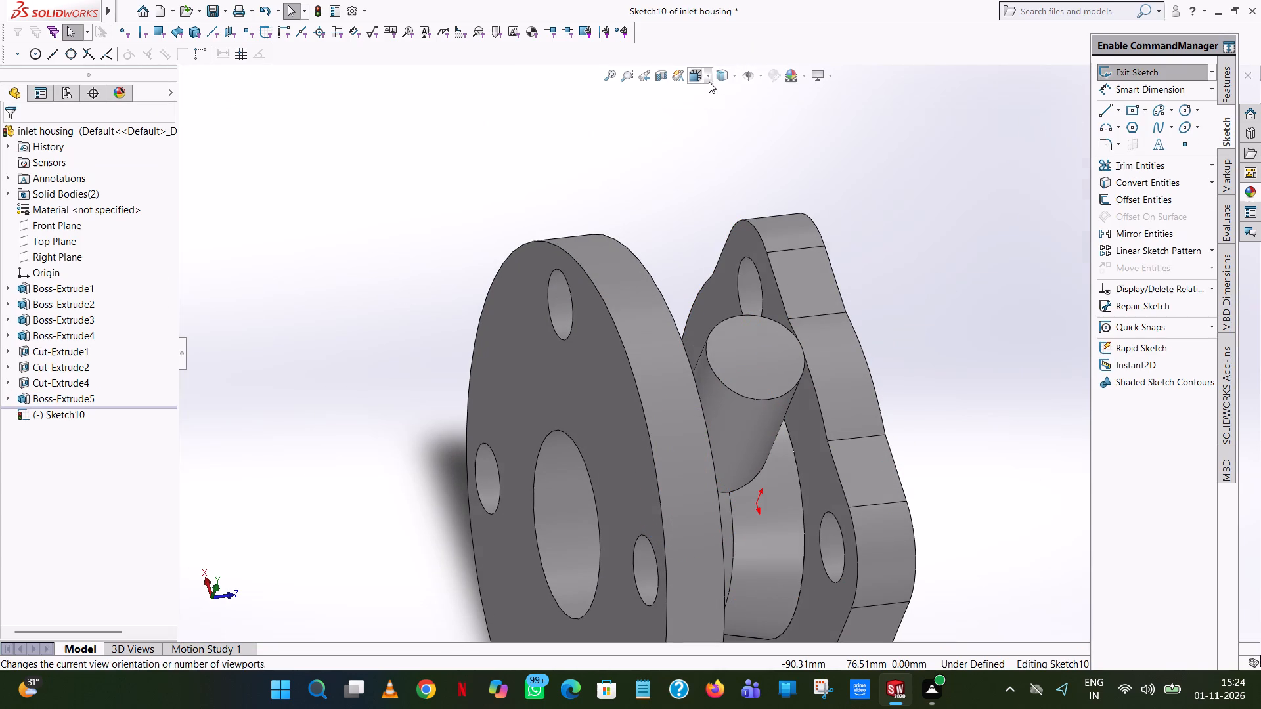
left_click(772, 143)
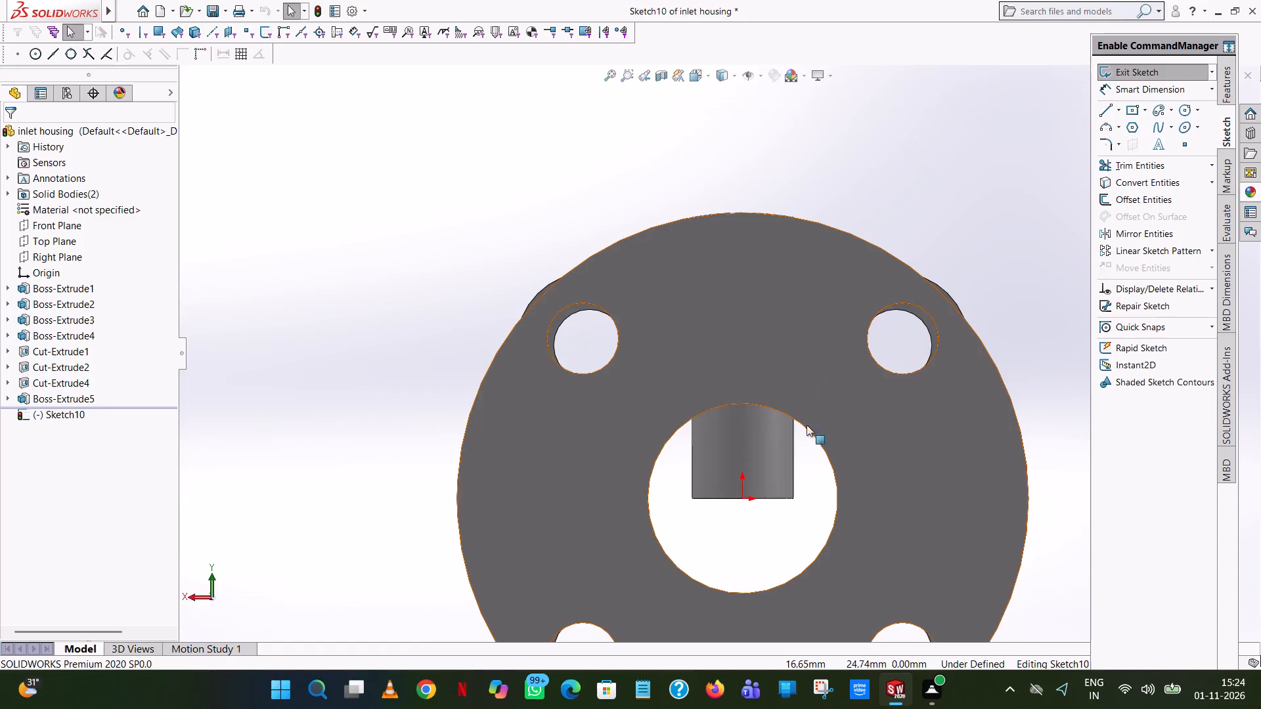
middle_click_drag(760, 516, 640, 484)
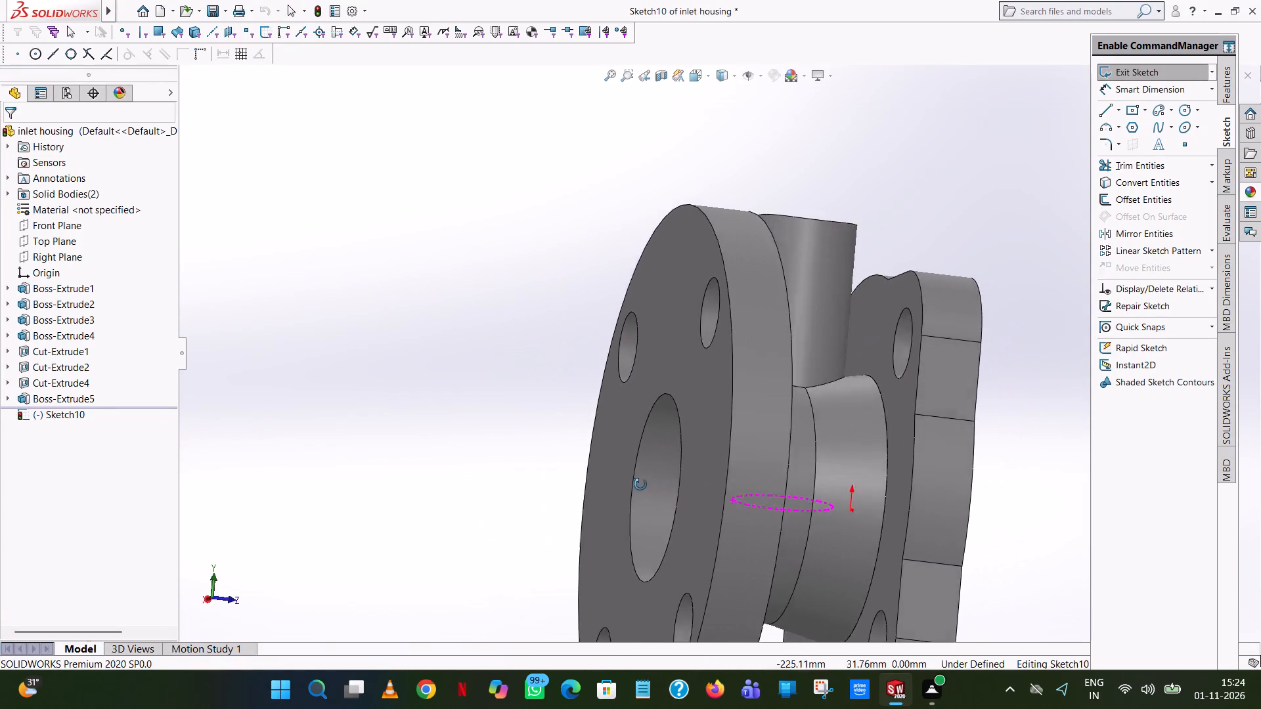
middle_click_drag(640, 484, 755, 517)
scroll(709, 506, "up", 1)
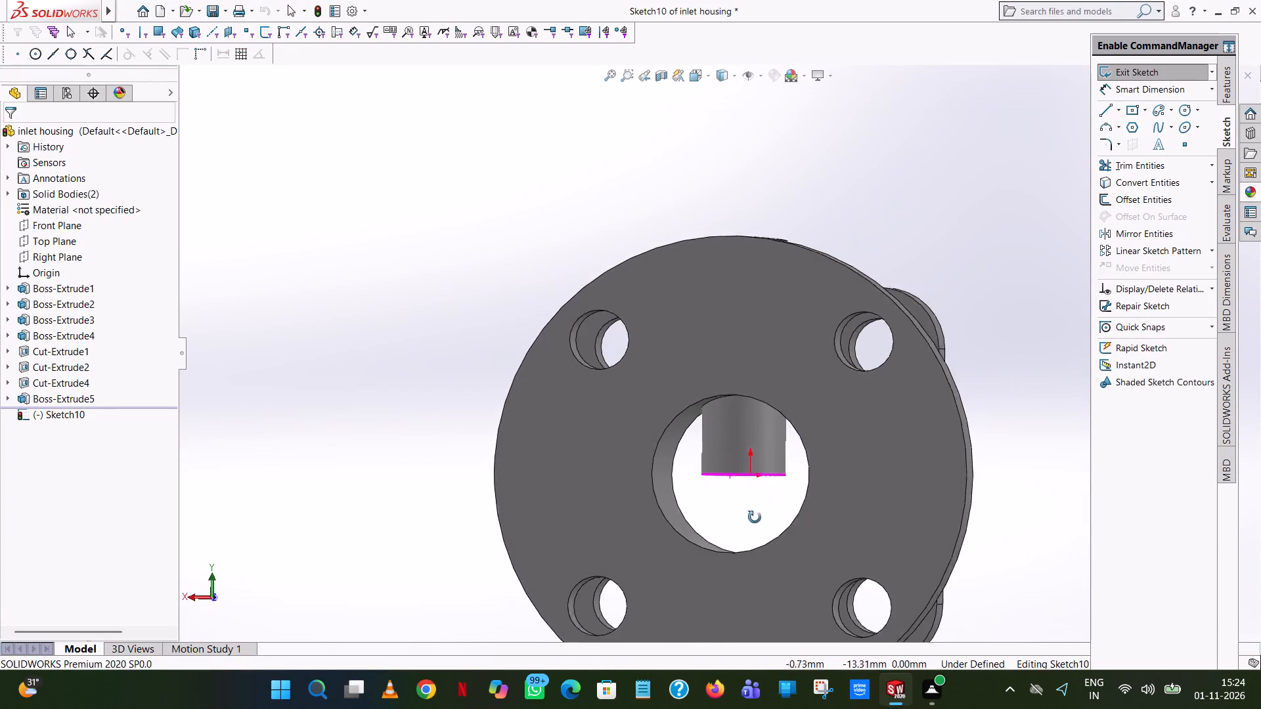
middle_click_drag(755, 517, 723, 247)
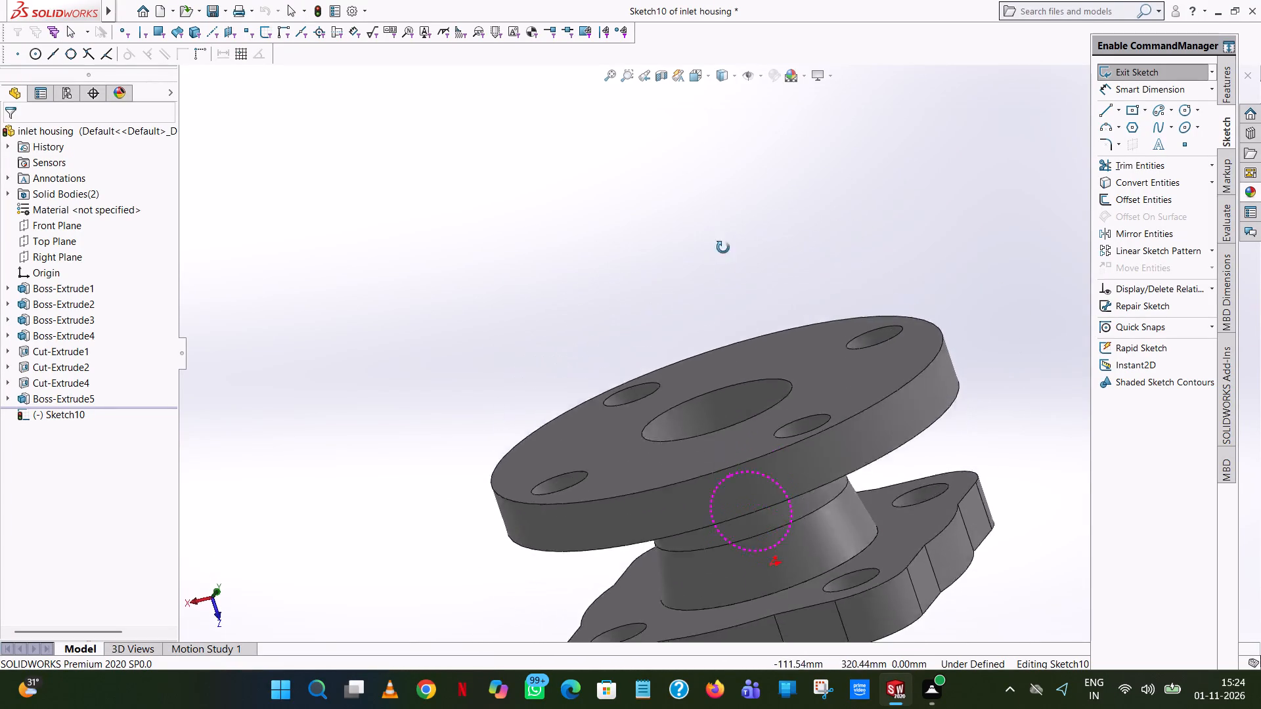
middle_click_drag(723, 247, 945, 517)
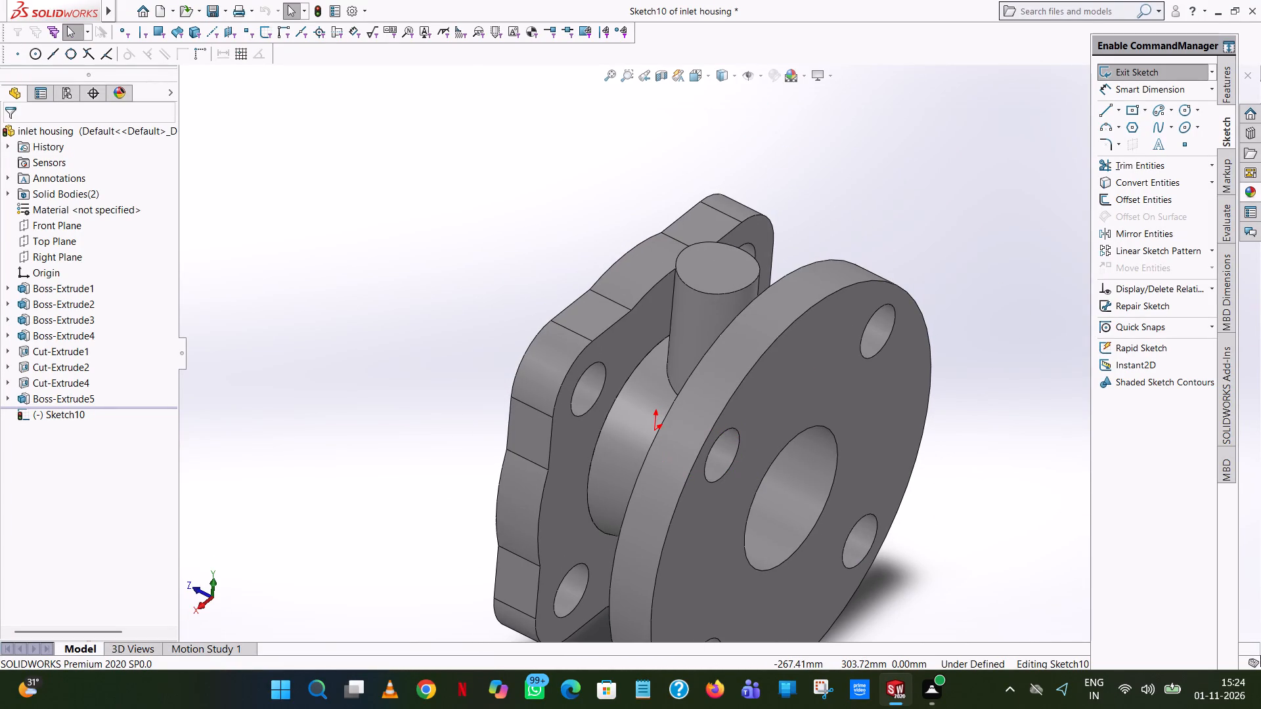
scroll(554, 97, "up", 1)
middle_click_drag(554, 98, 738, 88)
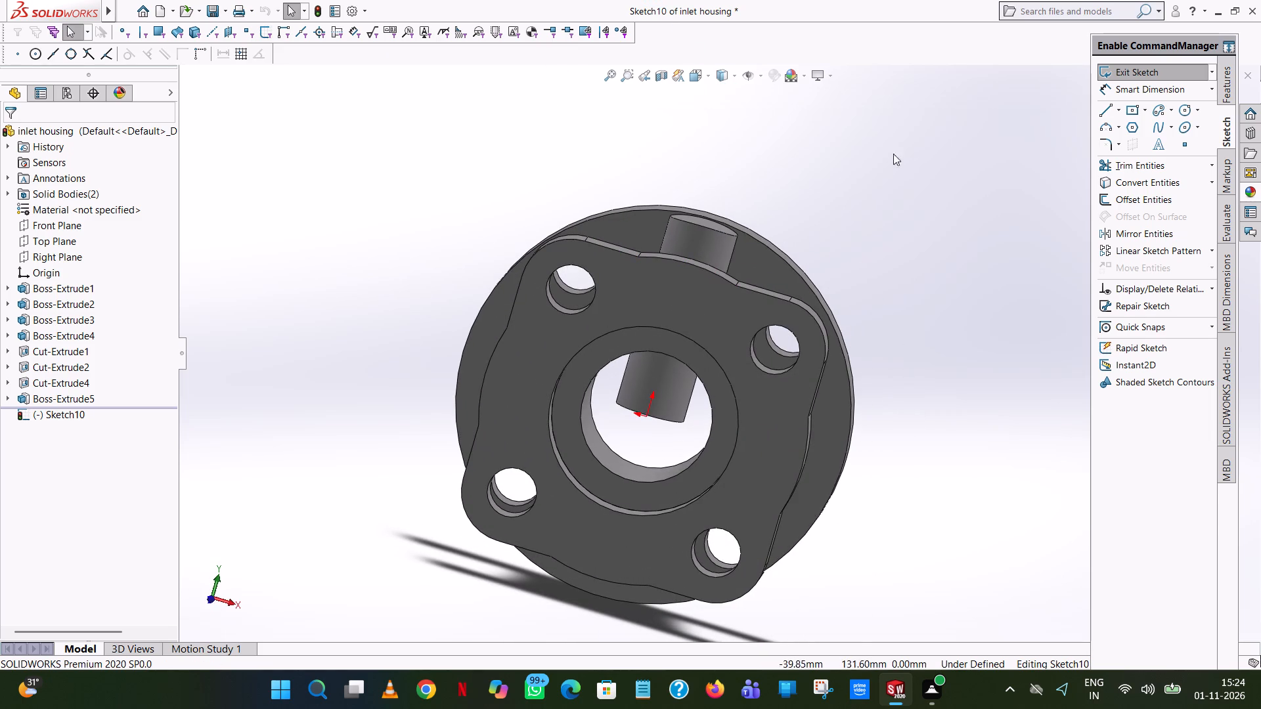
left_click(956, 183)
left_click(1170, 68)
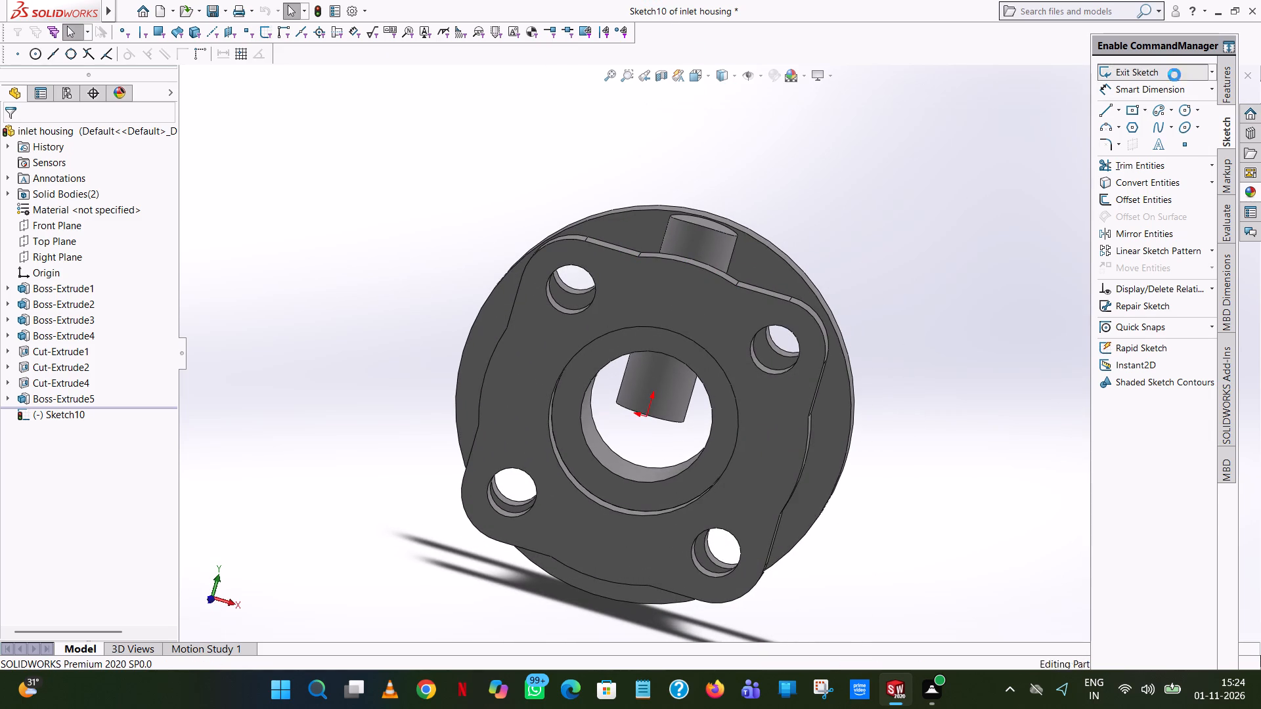
For an Extruded Cut, sketch an origin-centred circle reaching the bore edge on the ring-shaped shoulder inside the four-hole square flange.
left_click(1229, 131)
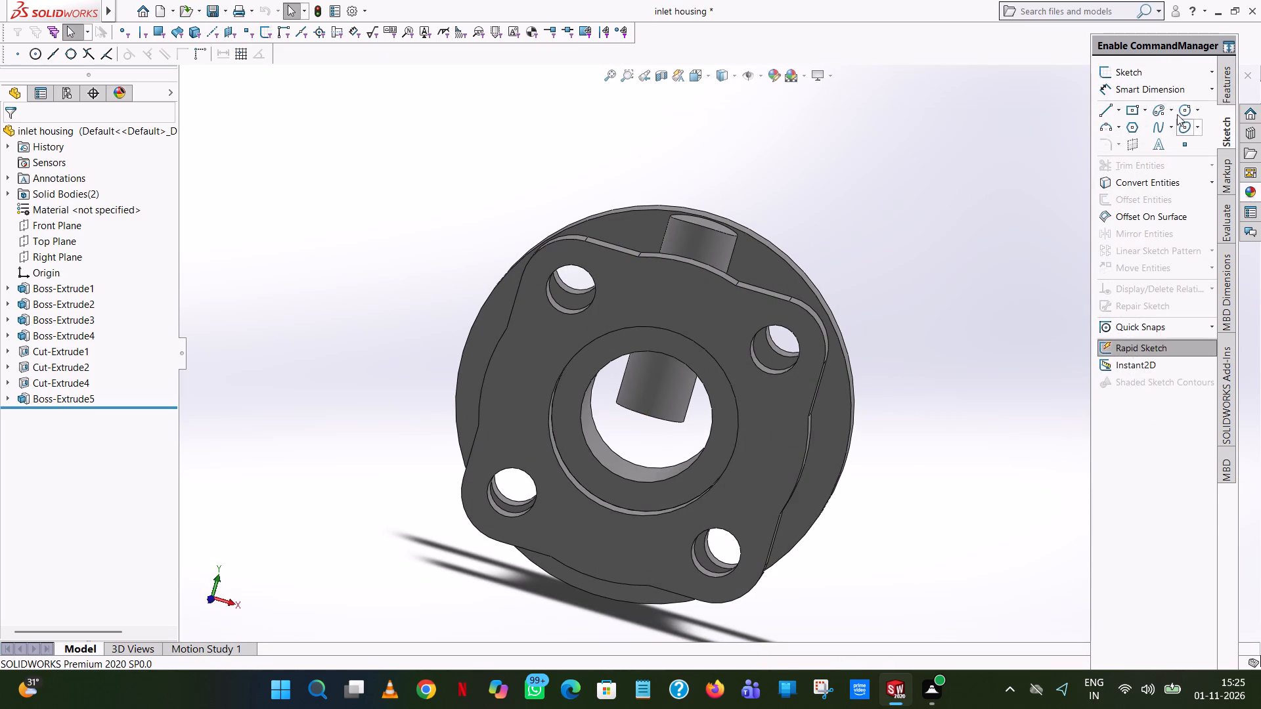
left_click(1233, 80)
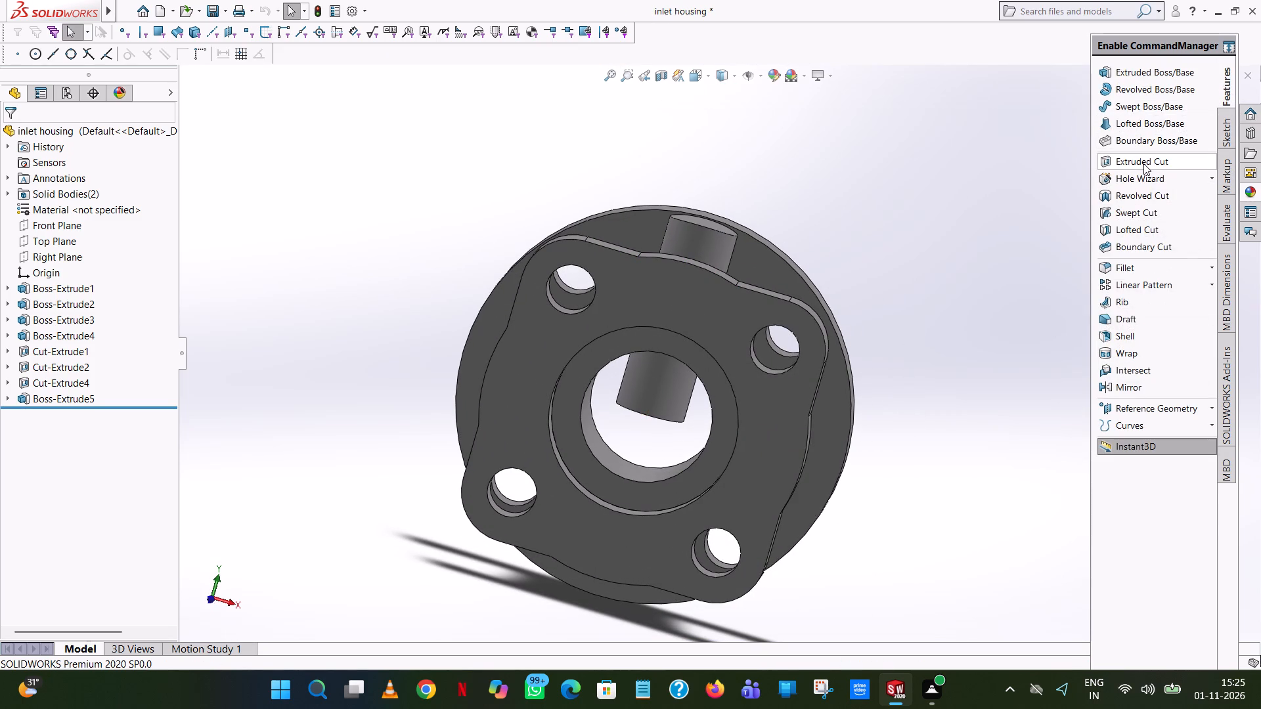
left_click(1143, 163)
left_click(678, 356)
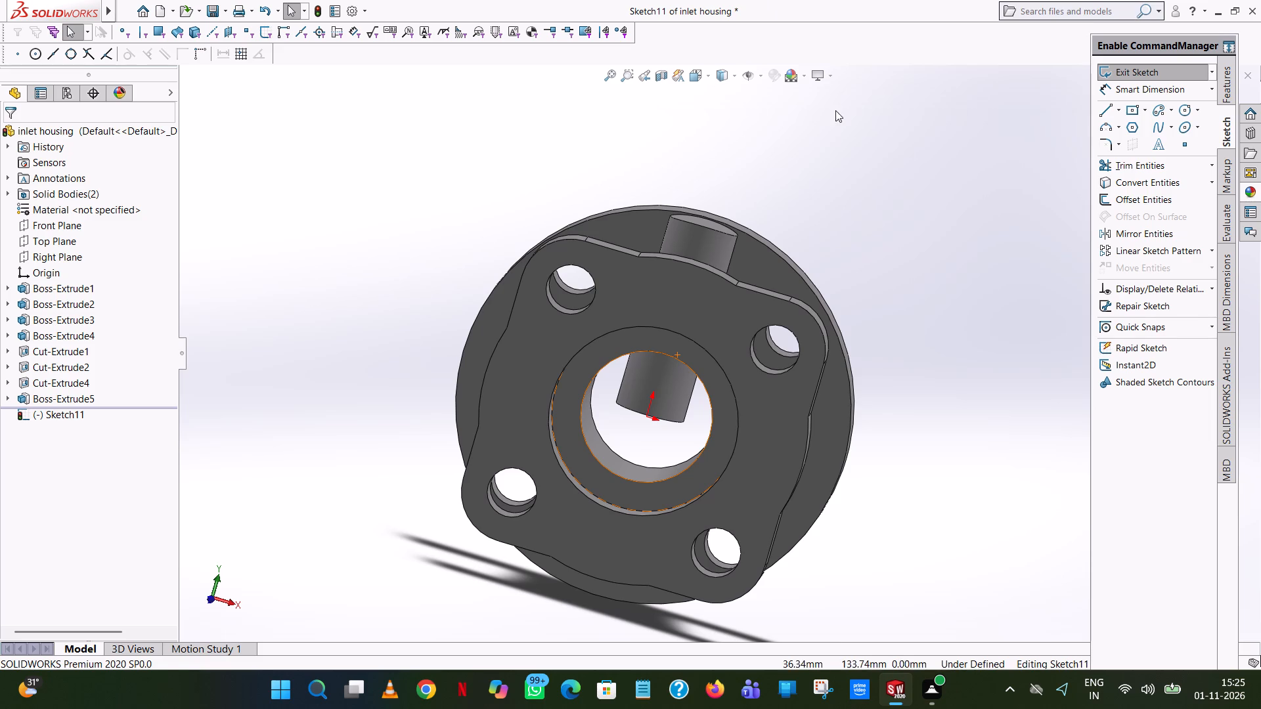
left_click(711, 77)
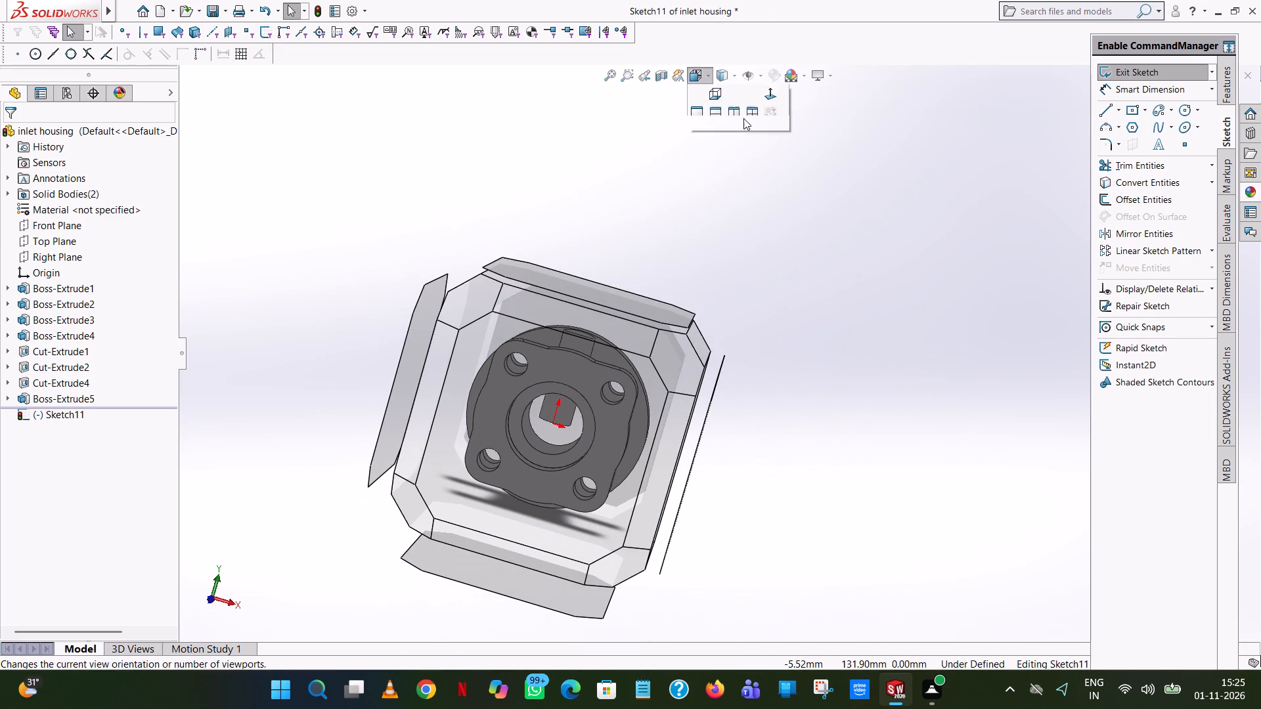
left_click(773, 151)
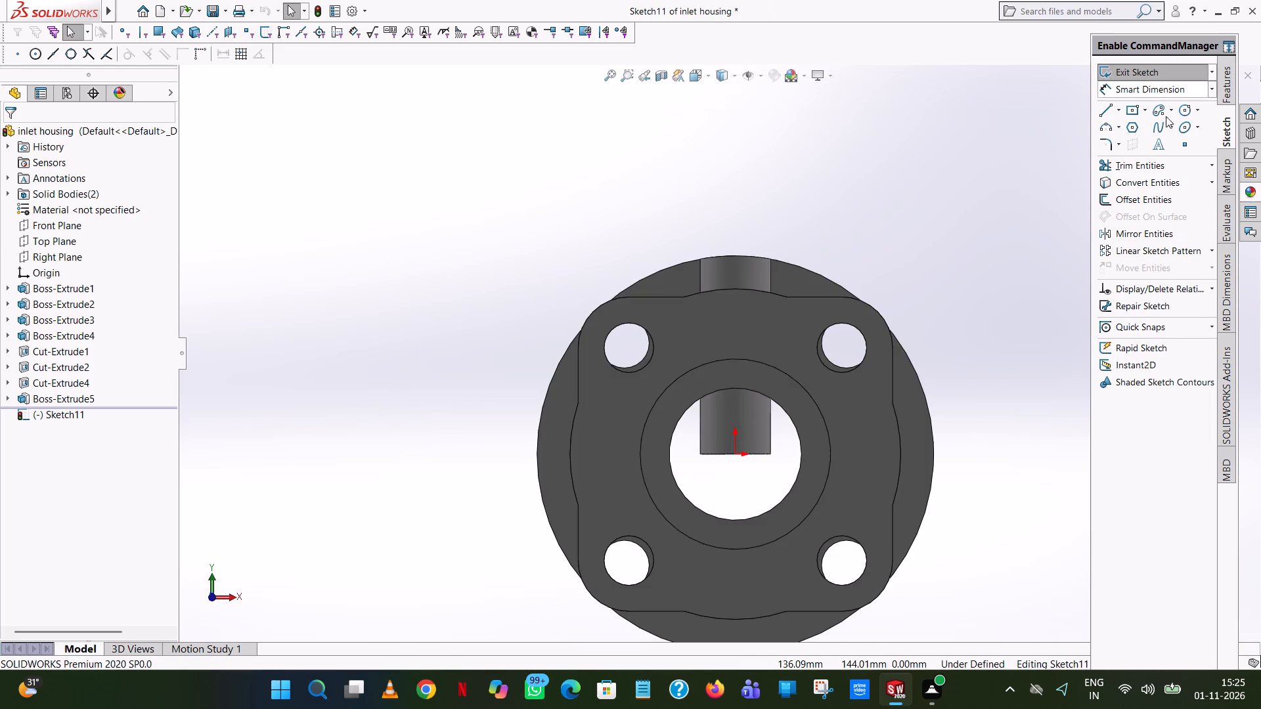
left_click(1186, 107)
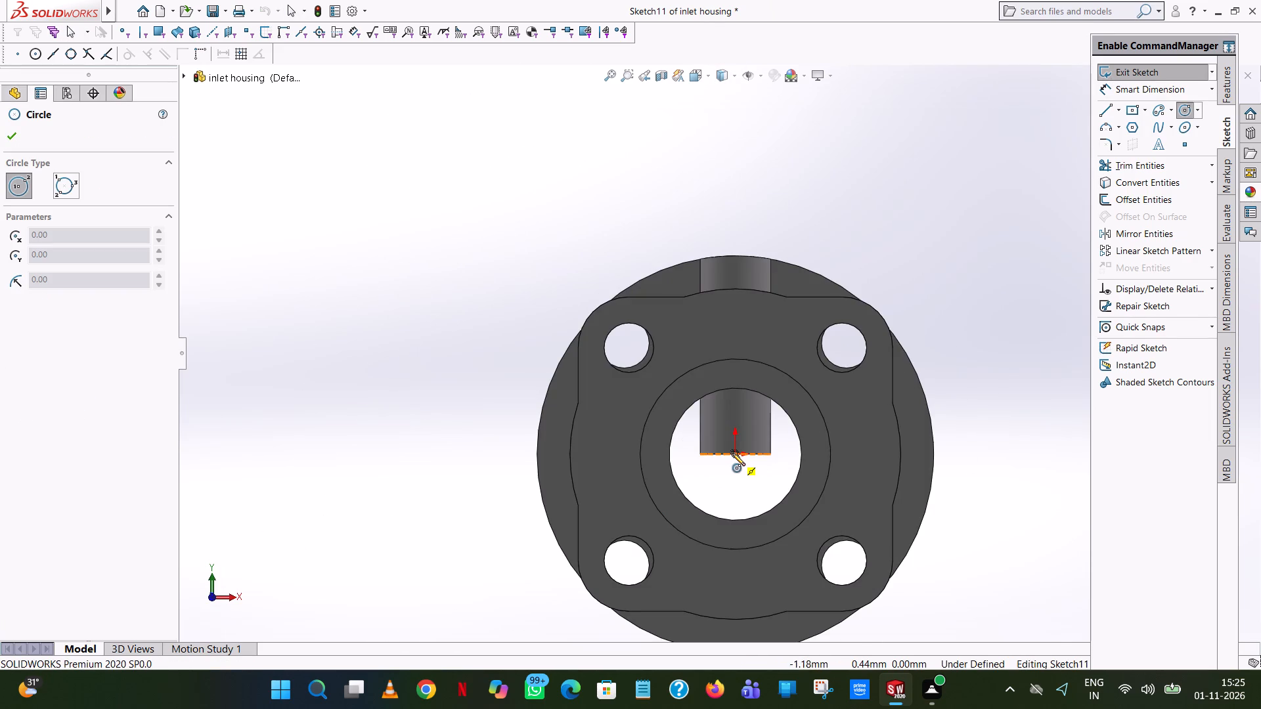
left_click(734, 456)
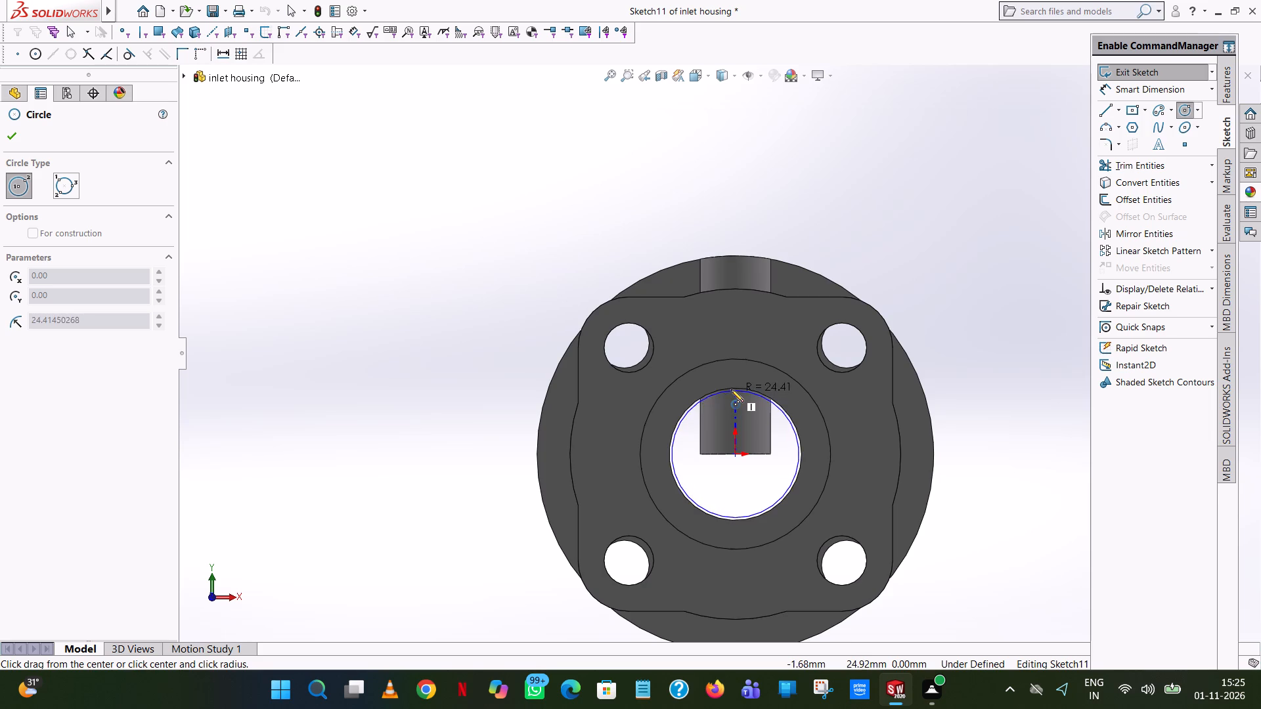
left_click(731, 389)
right_click(731, 389)
left_click(754, 399)
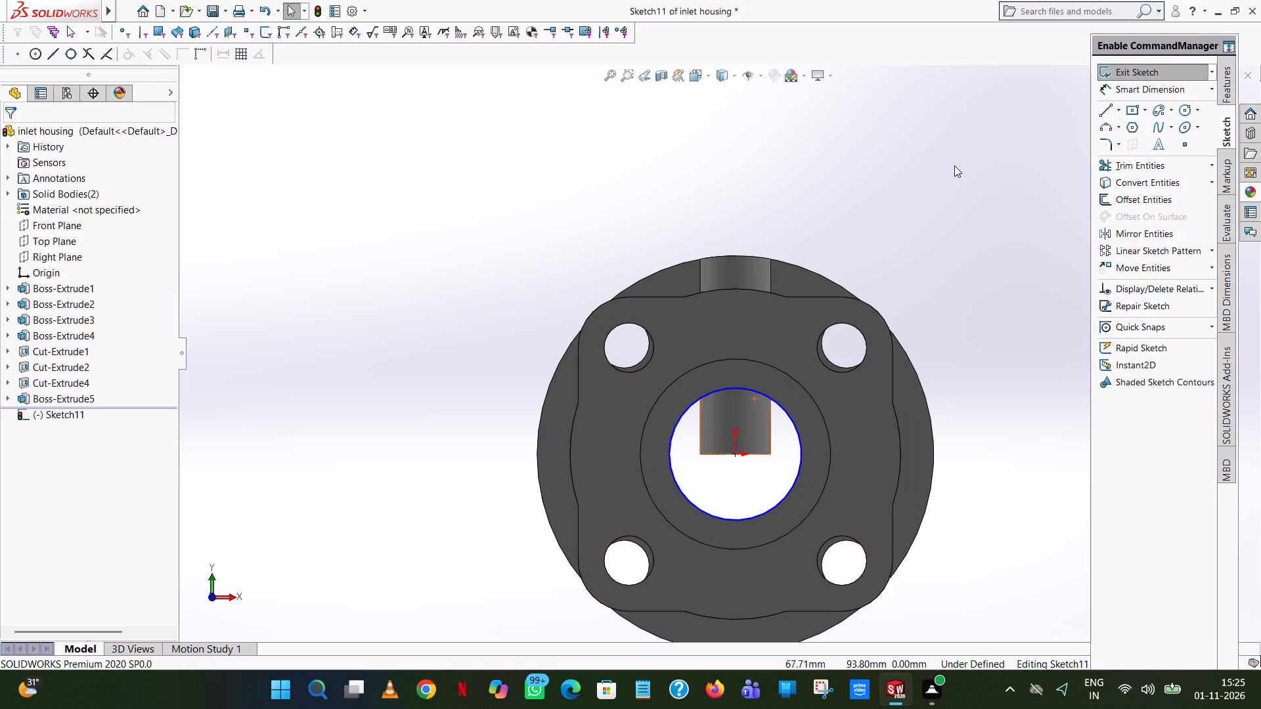
Cut-Extrude the bore circle Blind 121 mm through the neck and round flange, clearing the boss material inside the bore.
left_click(1226, 88)
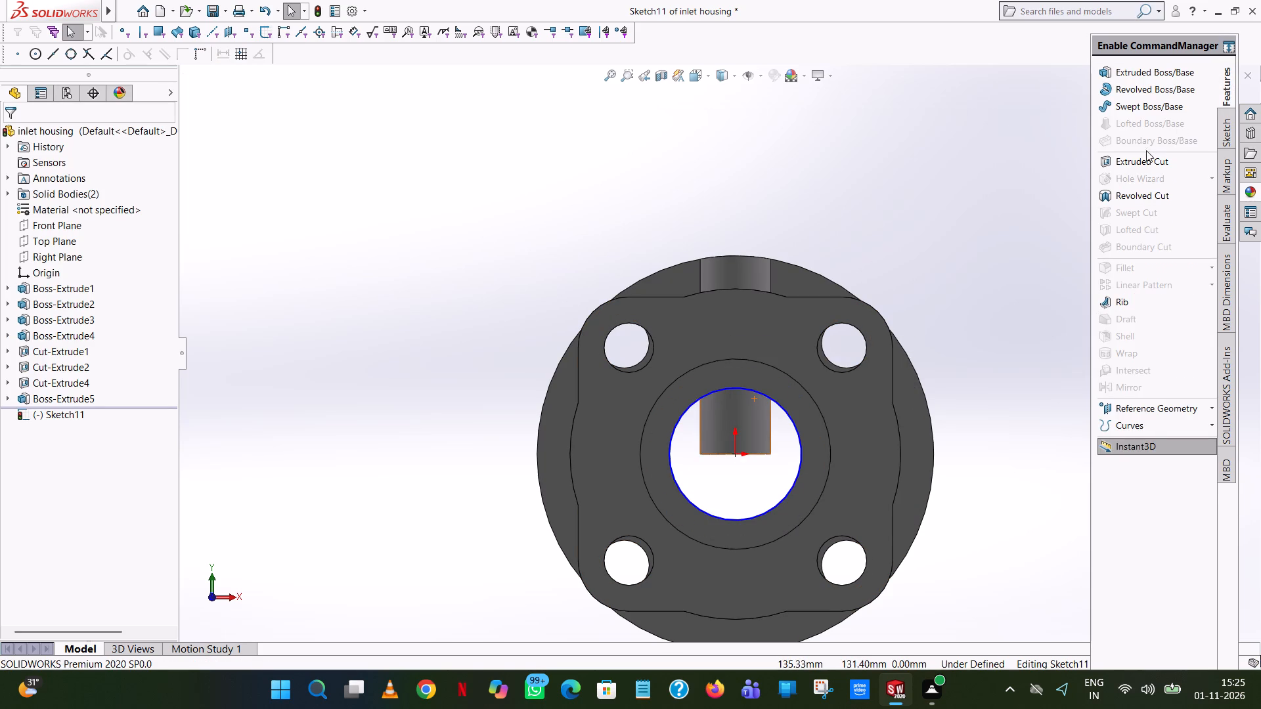
double_click(1141, 152)
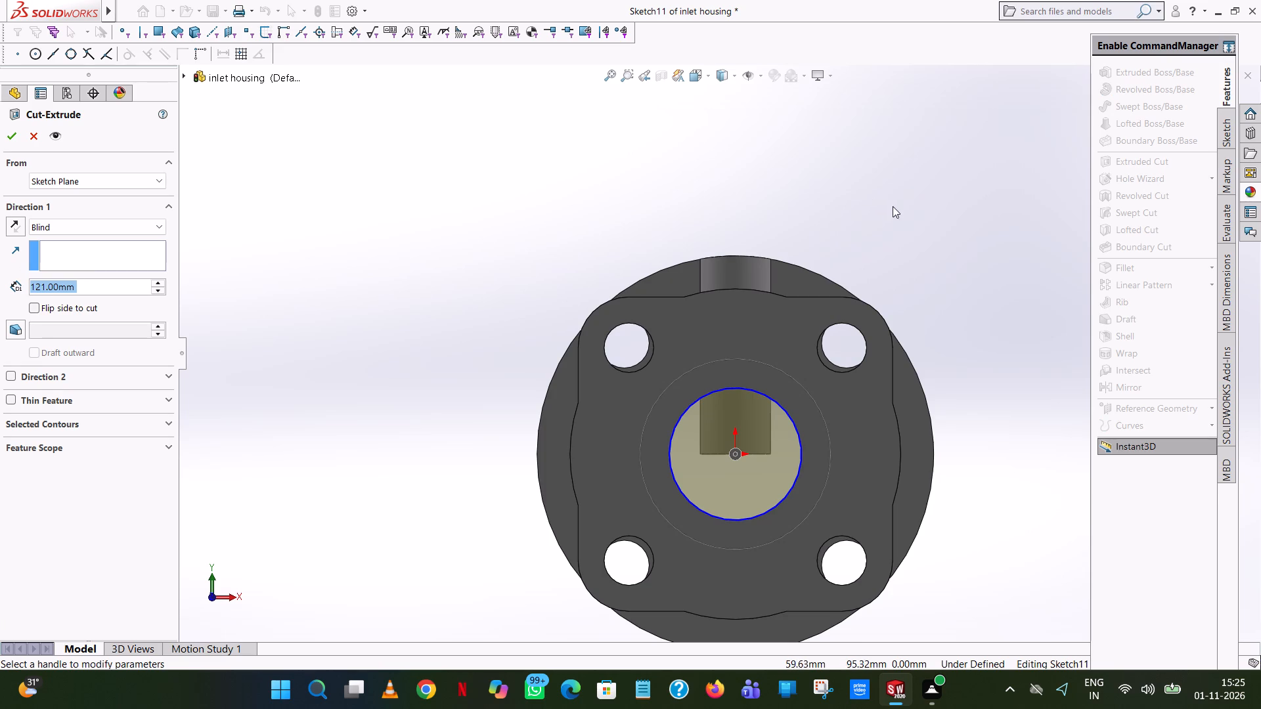
middle_click_drag(994, 153, 852, 167)
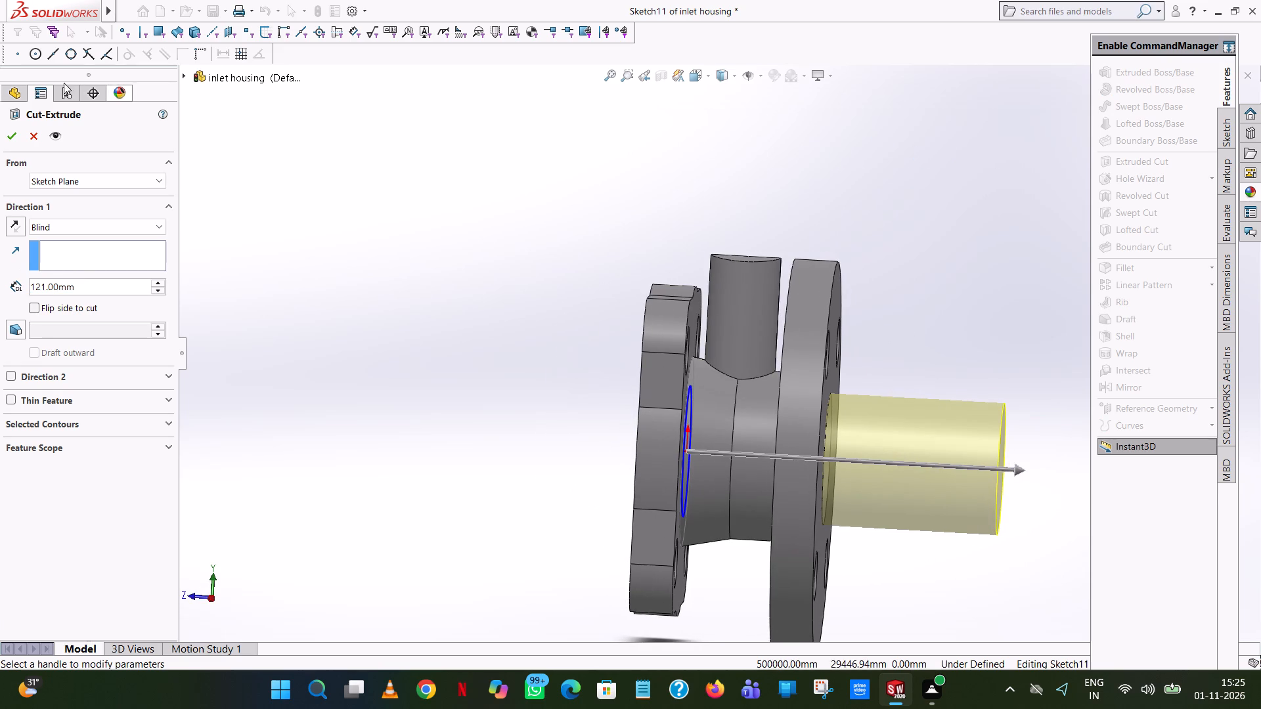
left_click(9, 129)
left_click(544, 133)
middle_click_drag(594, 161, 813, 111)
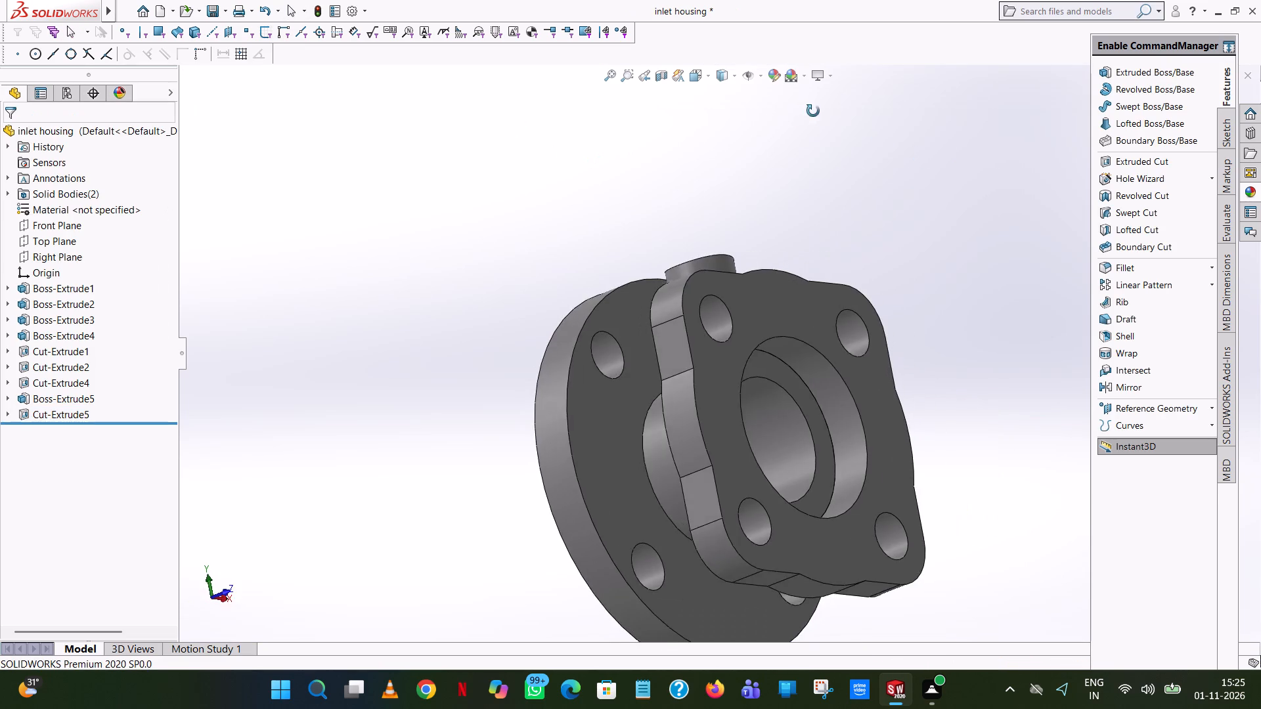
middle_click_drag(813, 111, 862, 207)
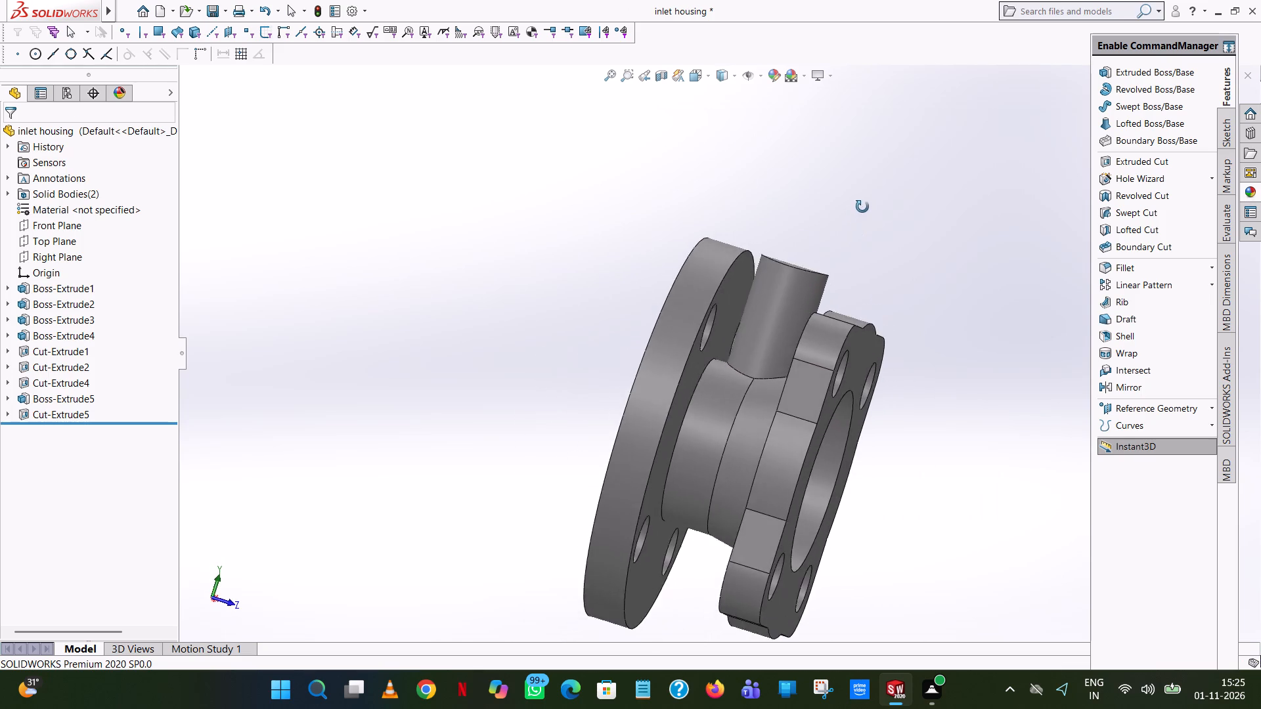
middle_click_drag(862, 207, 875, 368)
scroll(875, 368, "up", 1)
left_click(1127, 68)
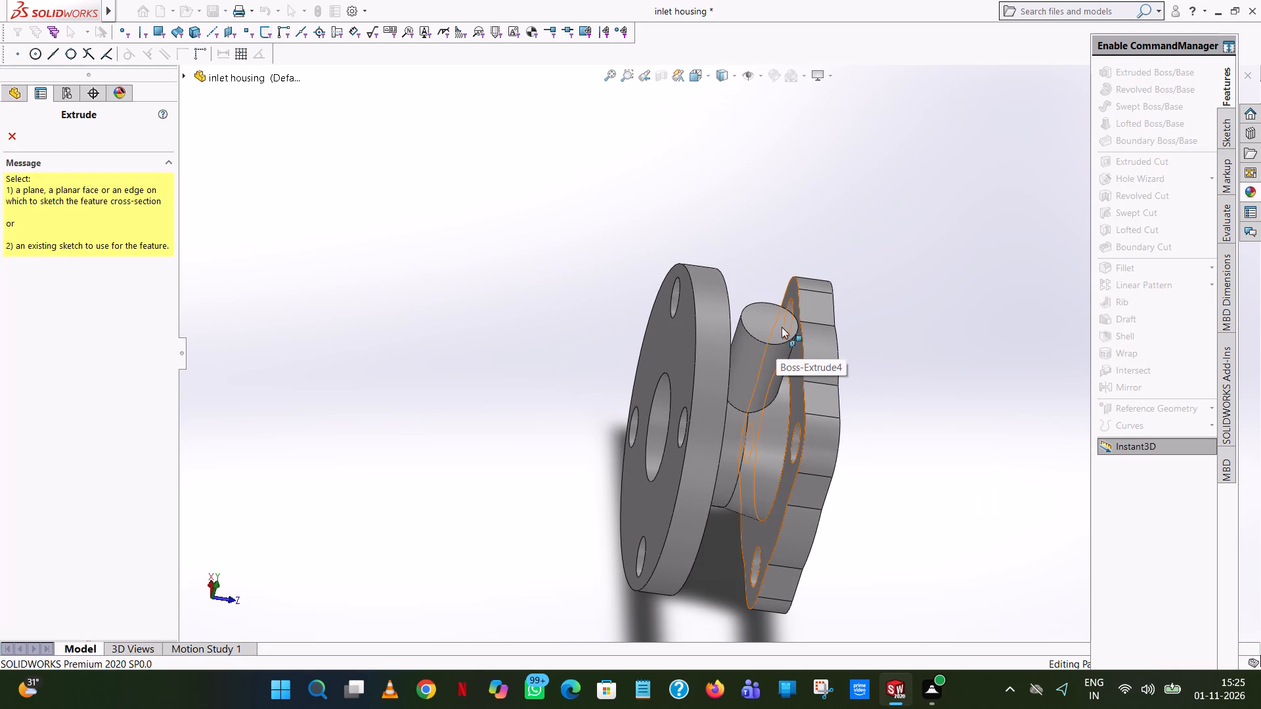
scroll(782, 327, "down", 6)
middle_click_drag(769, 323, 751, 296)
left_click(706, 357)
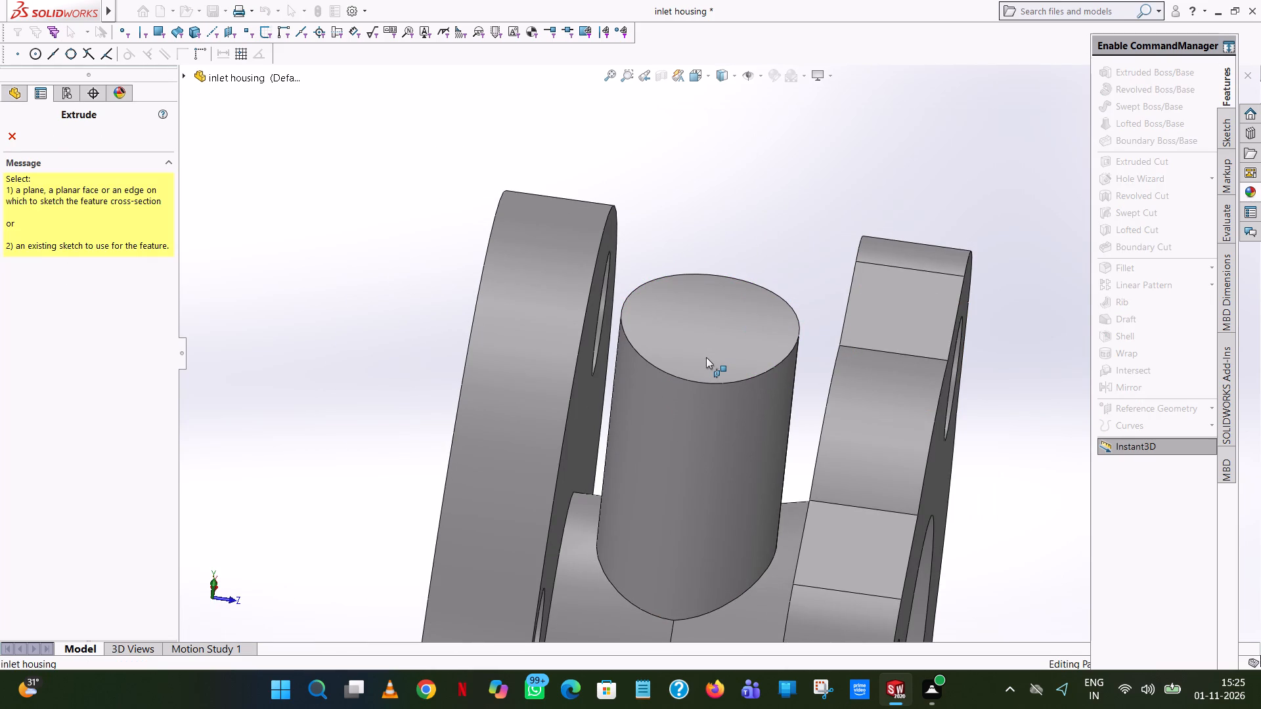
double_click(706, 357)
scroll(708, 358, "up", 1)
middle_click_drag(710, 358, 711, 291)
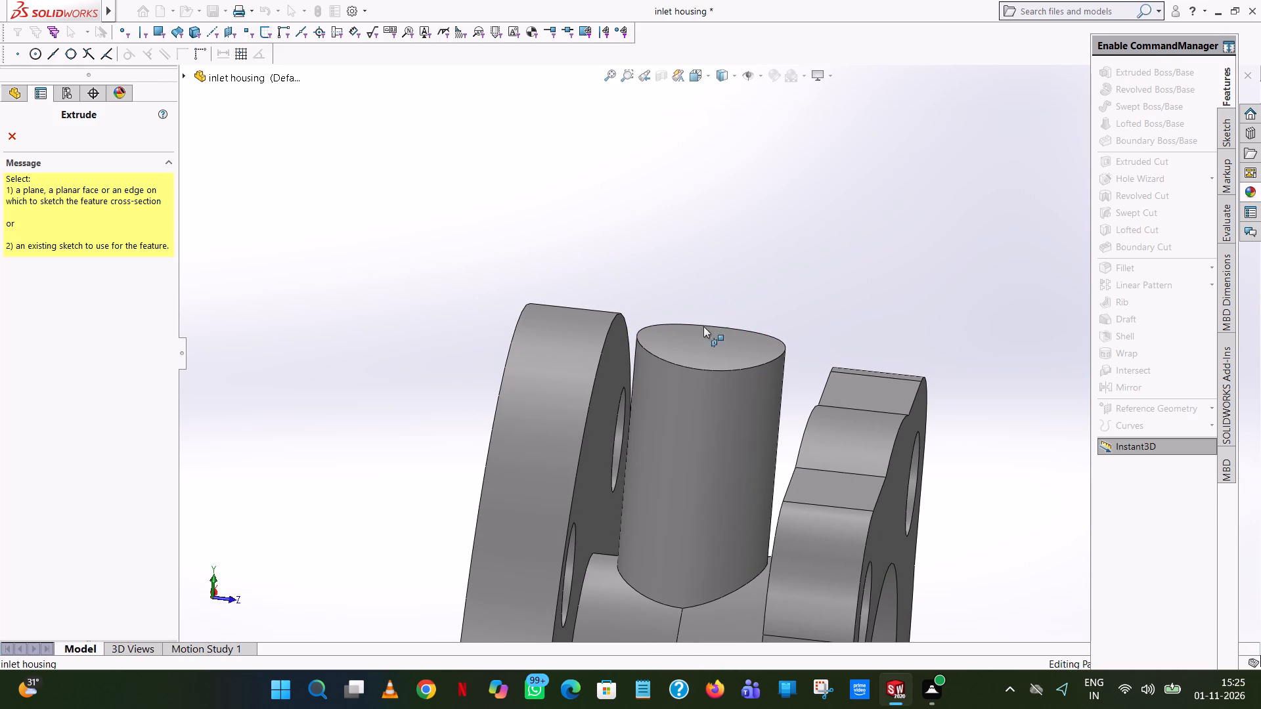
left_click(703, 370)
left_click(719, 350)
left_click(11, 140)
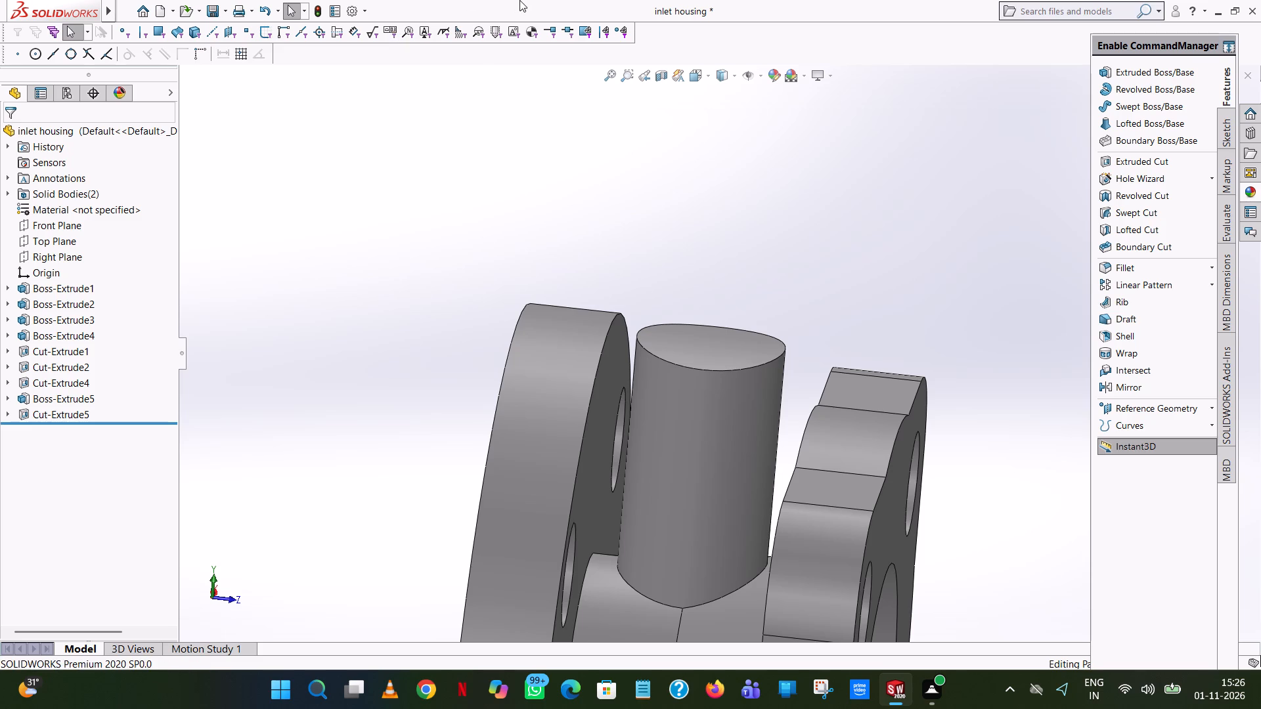
Undo the bore cut and its circle sketch on the square flange's inner shoulder, and exit the emptied sketch.
left_click(268, 10)
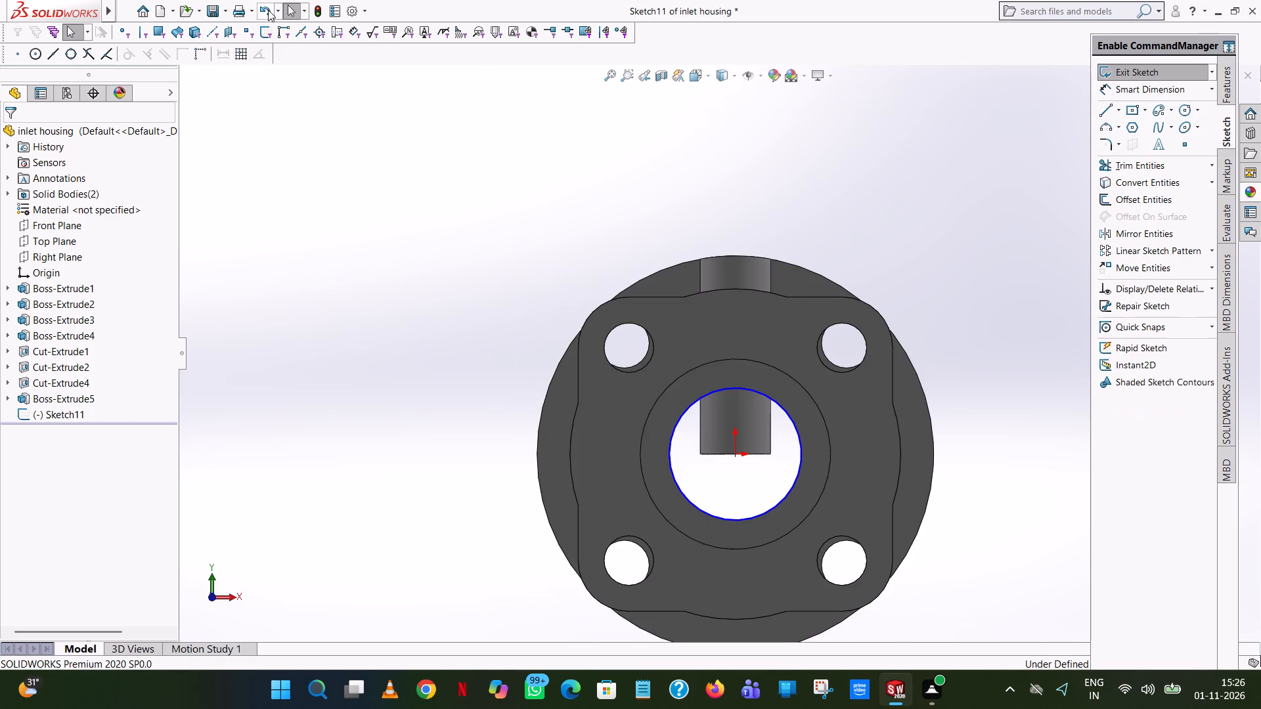
middle_click_drag(828, 238, 912, 513)
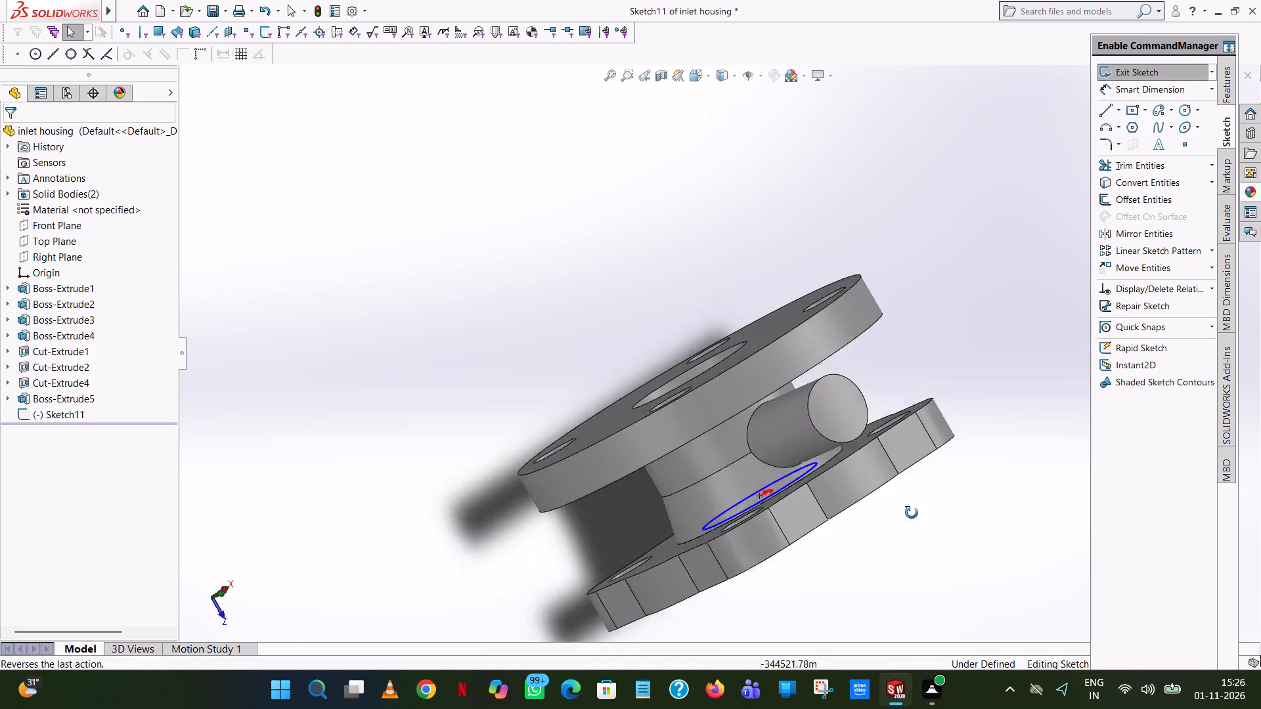
middle_click_drag(912, 513, 951, 98)
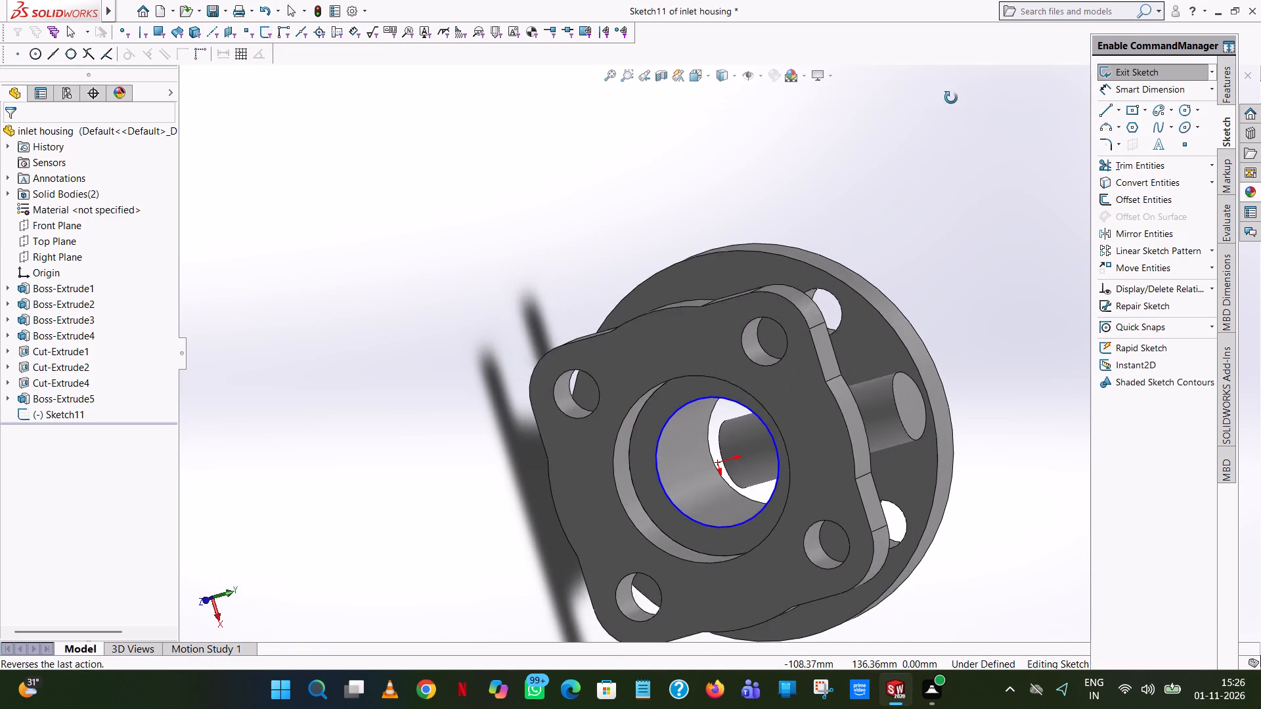
middle_click_drag(951, 98, 952, 85)
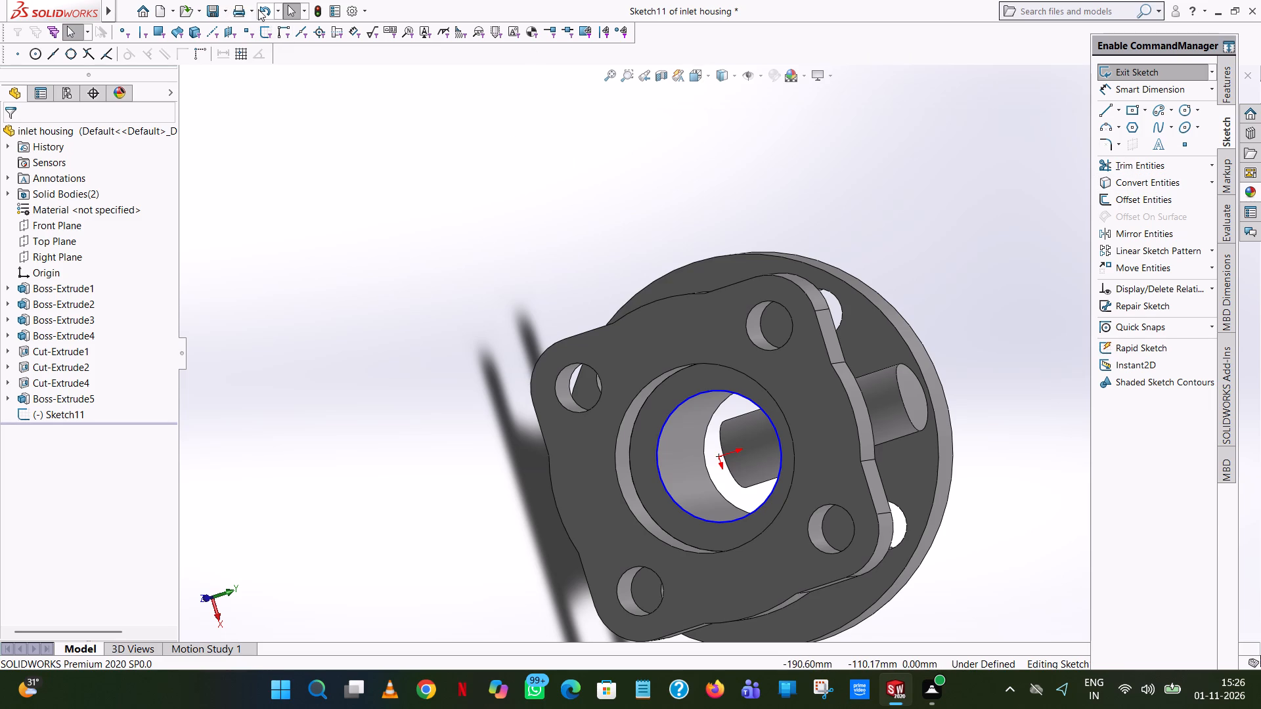
left_click(259, 7)
triple_click(259, 7)
left_click(259, 7)
double_click(259, 7)
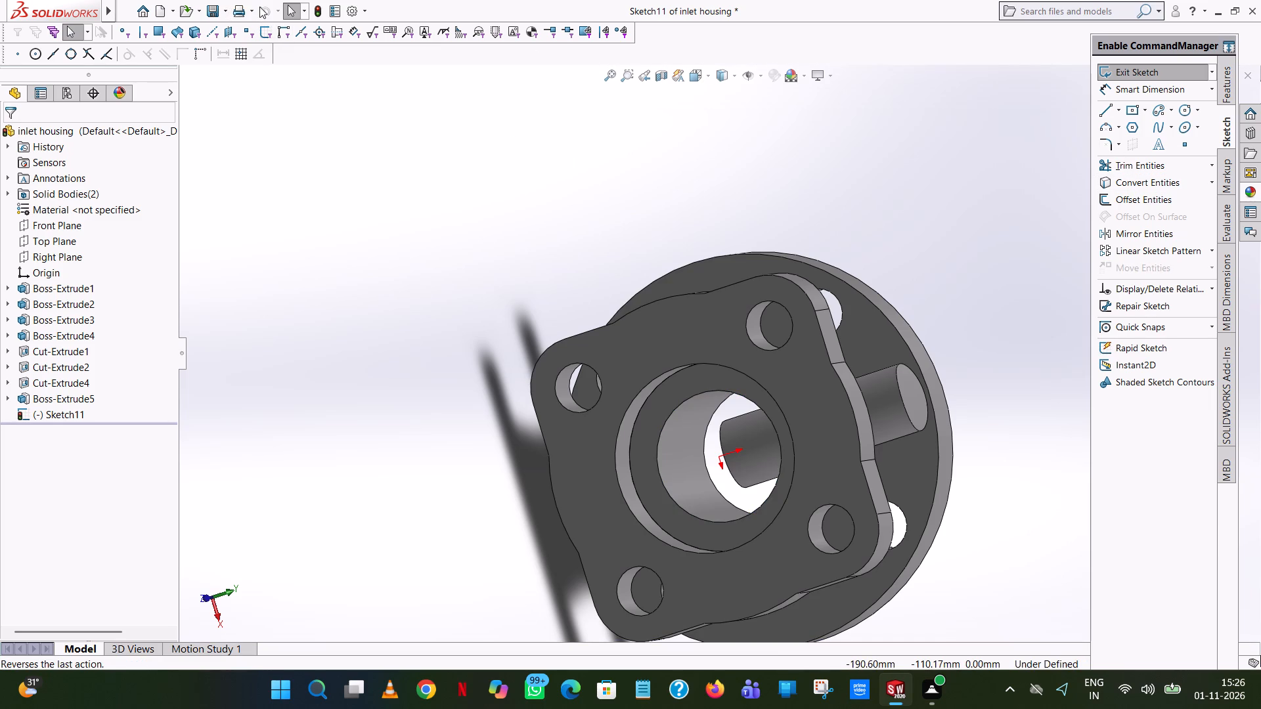
left_click(1154, 71)
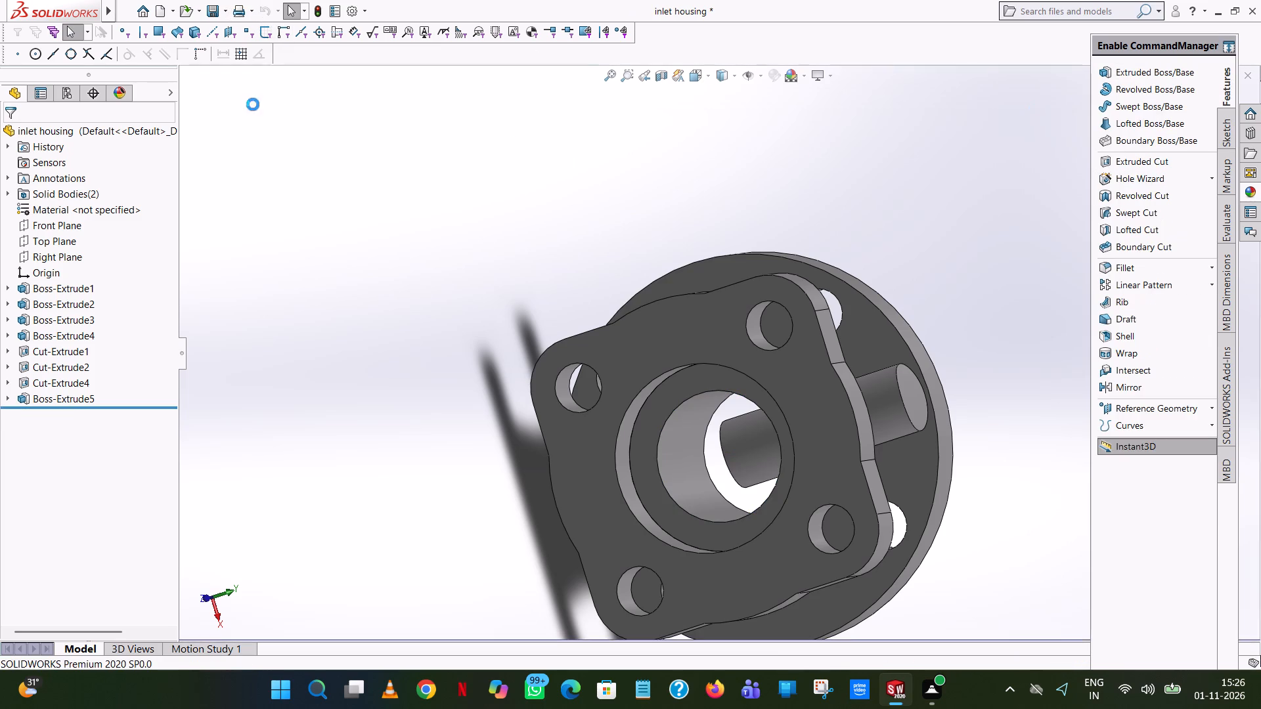
Delete the cylindrical boss feature Boss-Extrude5 from the inlet housing, keeping its circle sketch.
left_click(58, 402)
right_click(58, 402)
left_click(100, 477)
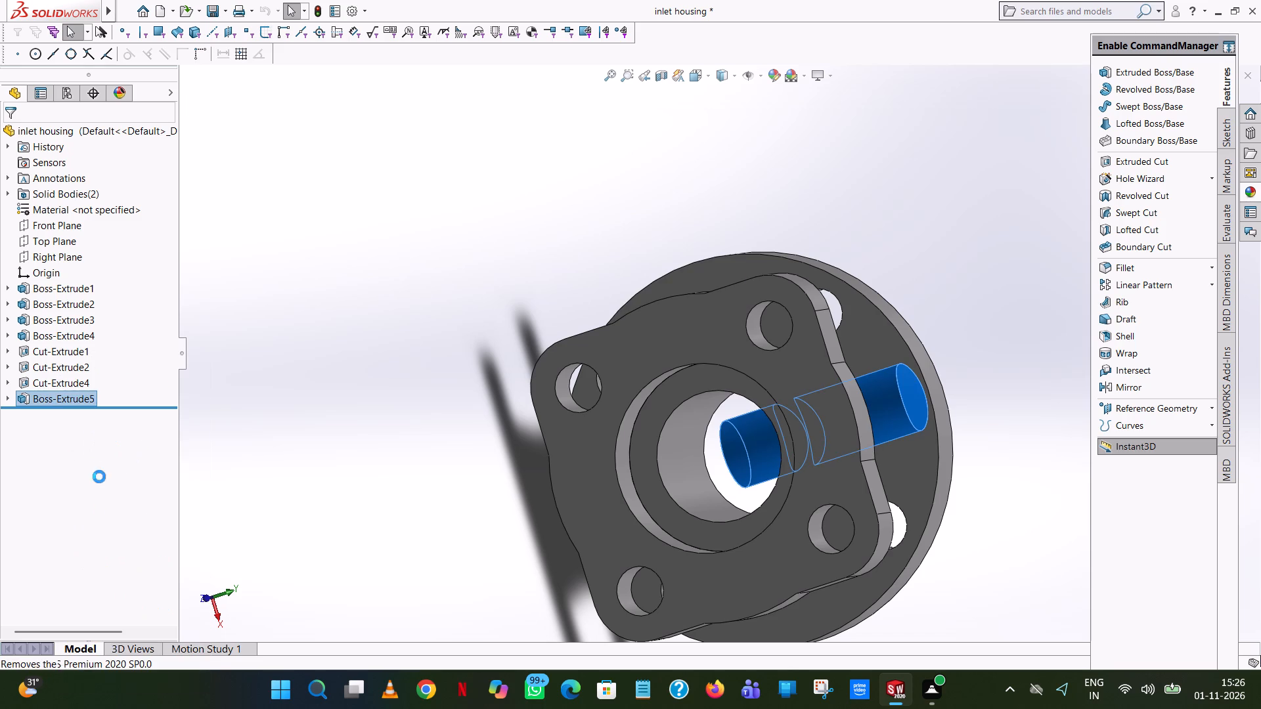
left_click(724, 252)
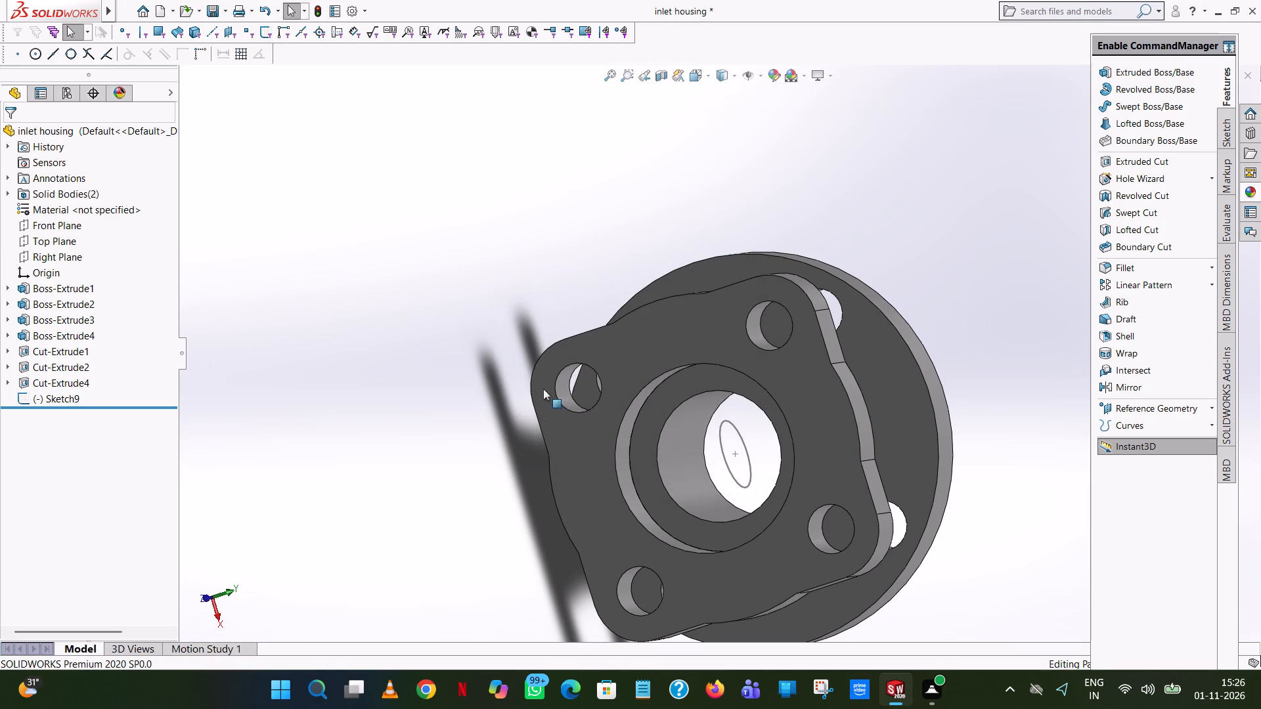
Extrude the Sketch9 circle inside the neck as a merged boss, Blind 64 mm upward between the two flanges.
left_click(18, 396)
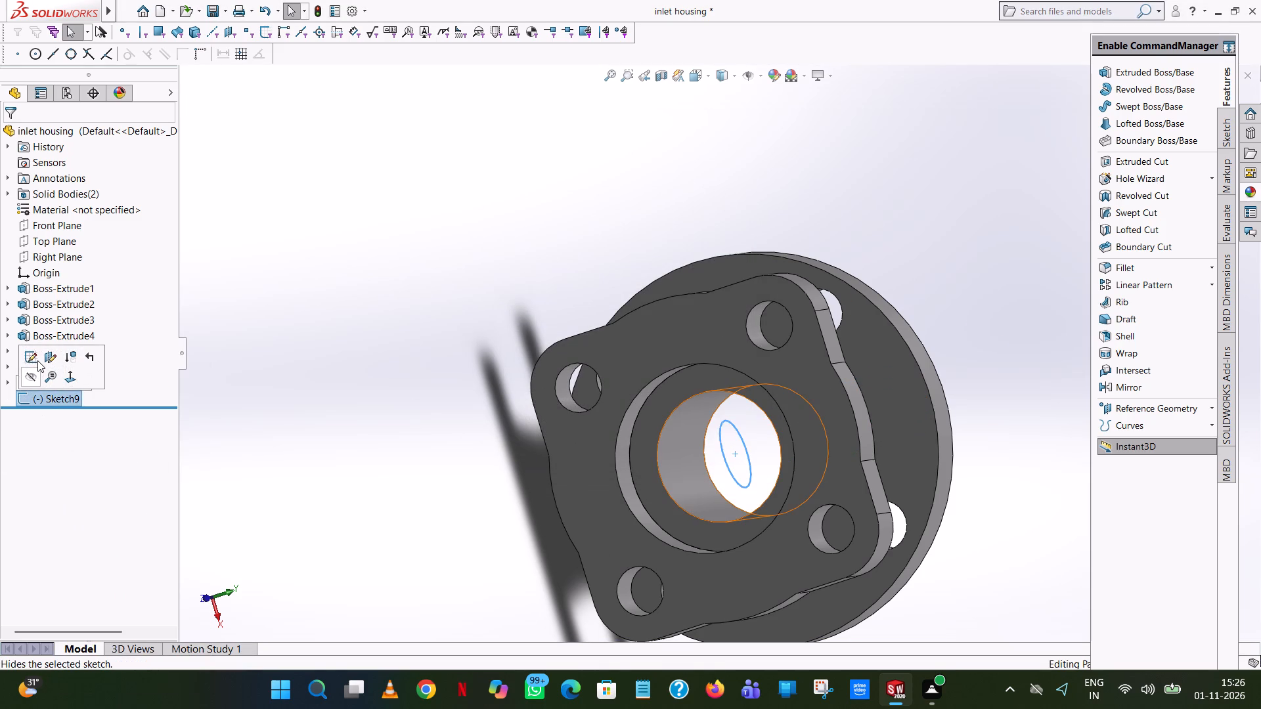
left_click(37, 360)
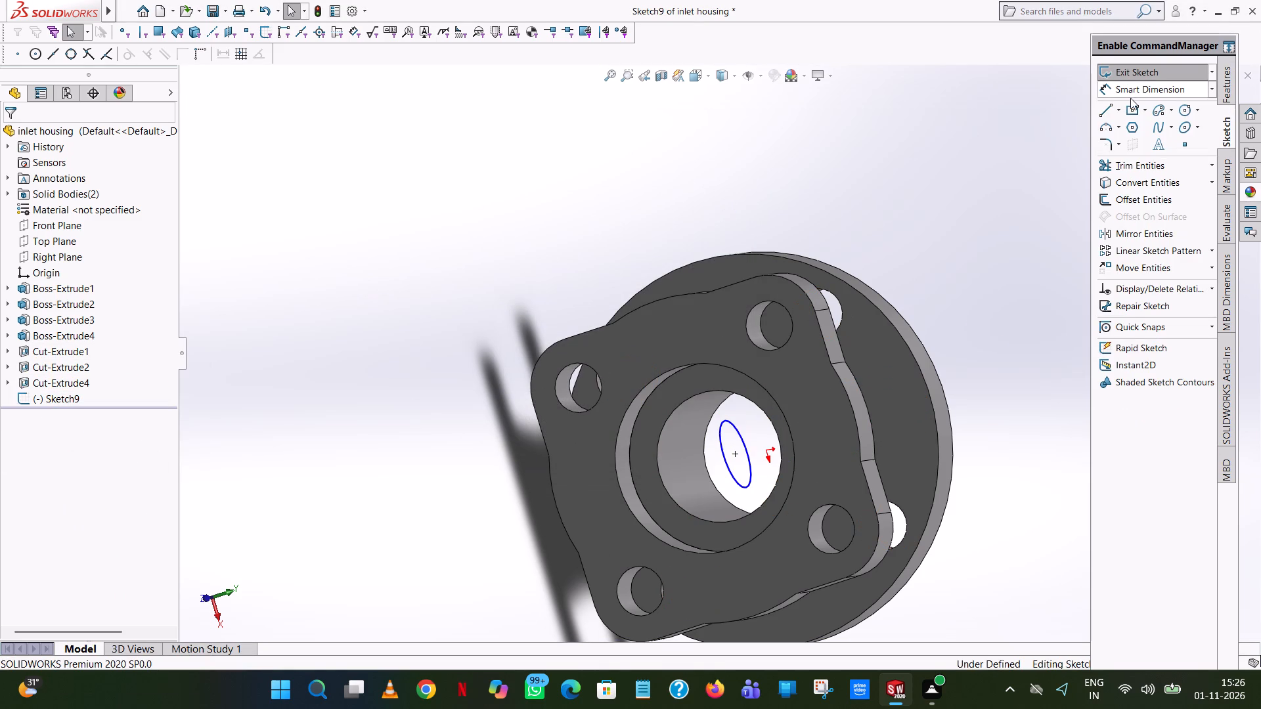
left_click(1222, 89)
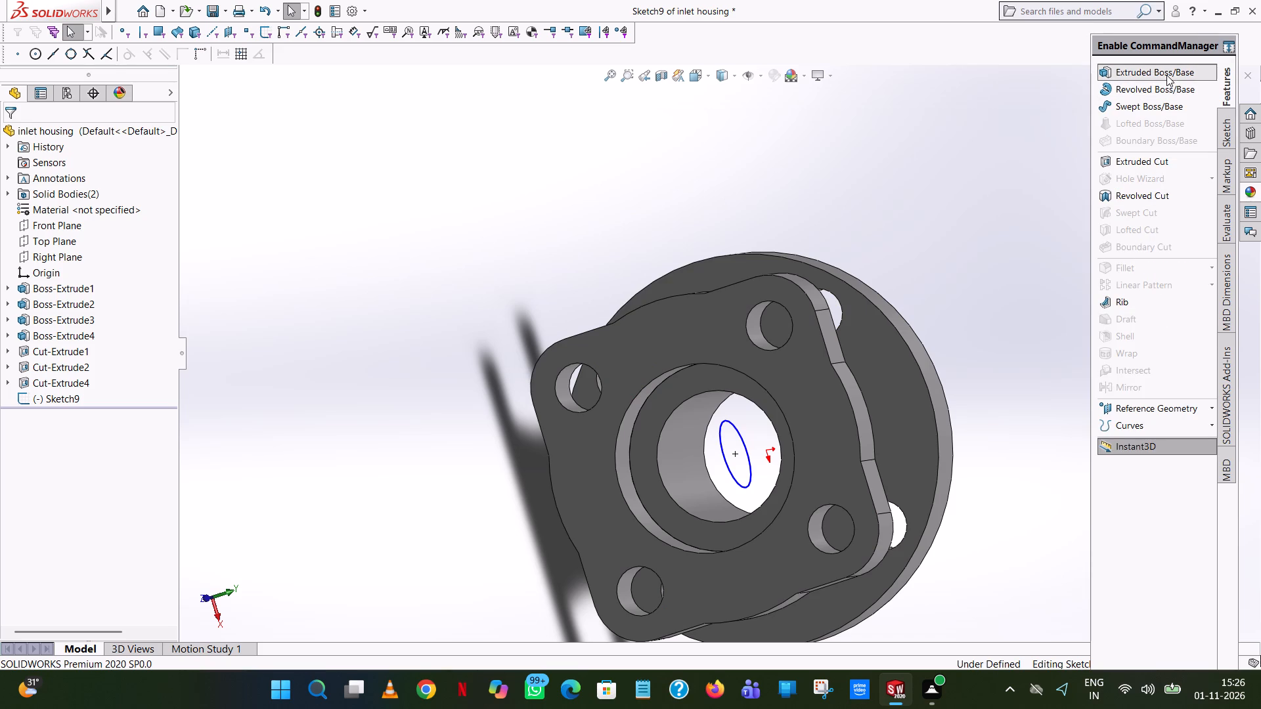
left_click(1166, 75)
middle_click_drag(1000, 463, 926, 270)
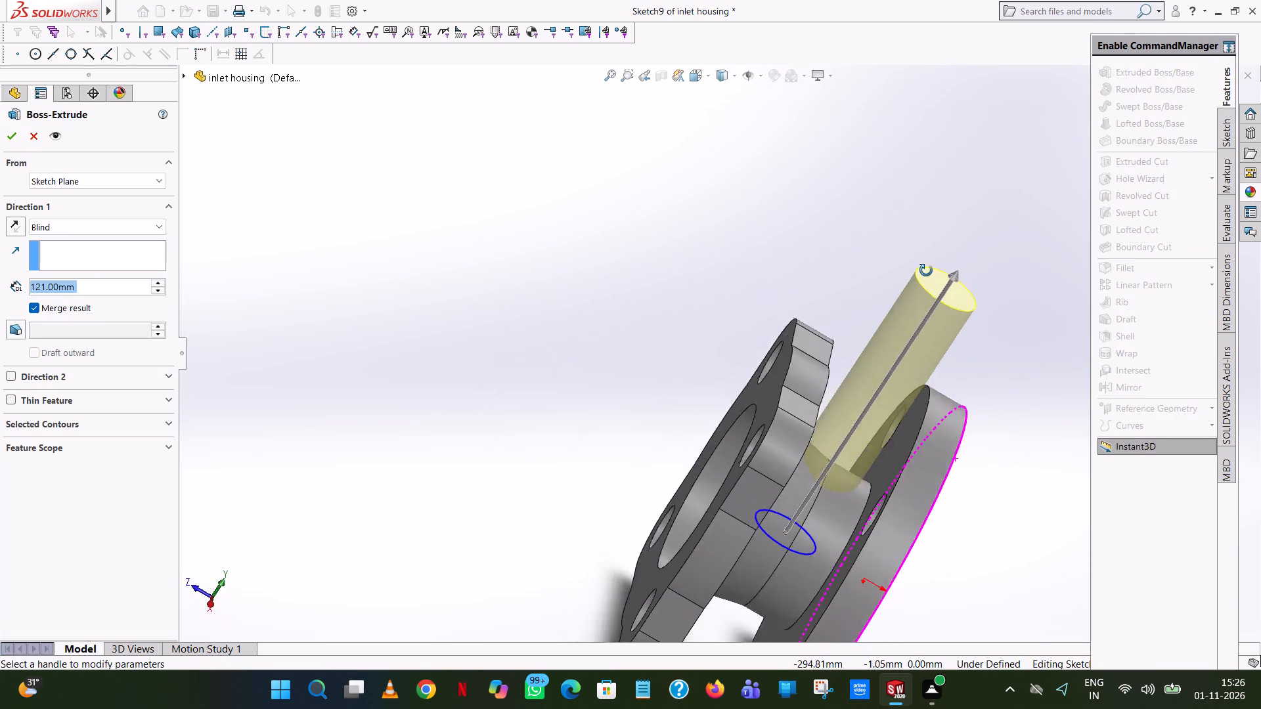
middle_click_drag(926, 270, 923, 216)
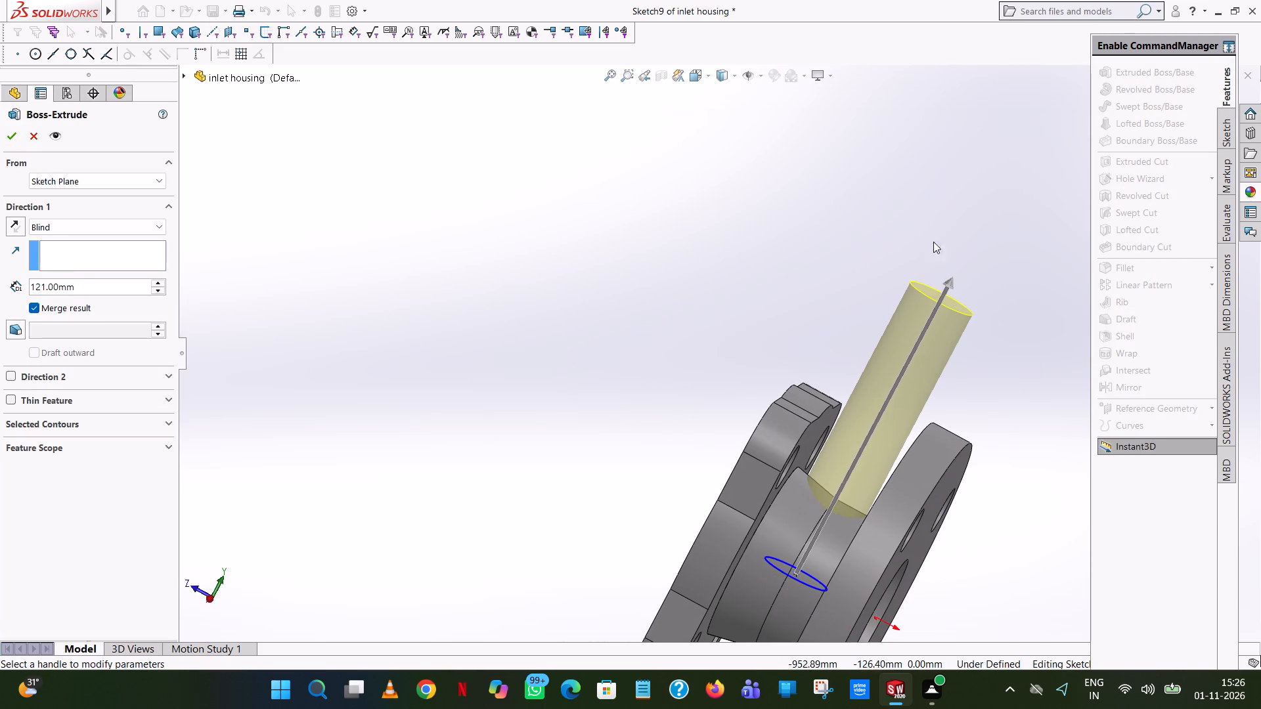
left_click_drag(953, 279, 870, 428)
scroll(904, 419, "up", 1)
middle_click_drag(904, 418, 916, 410)
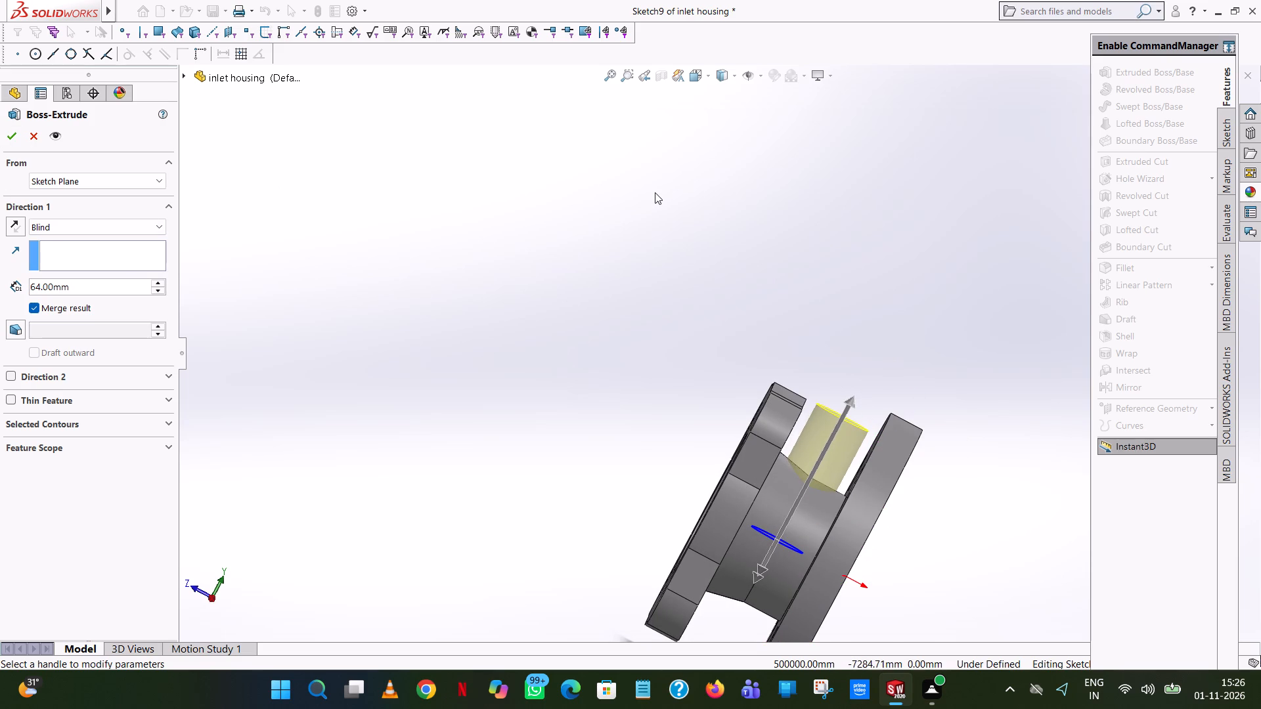
left_click(16, 126)
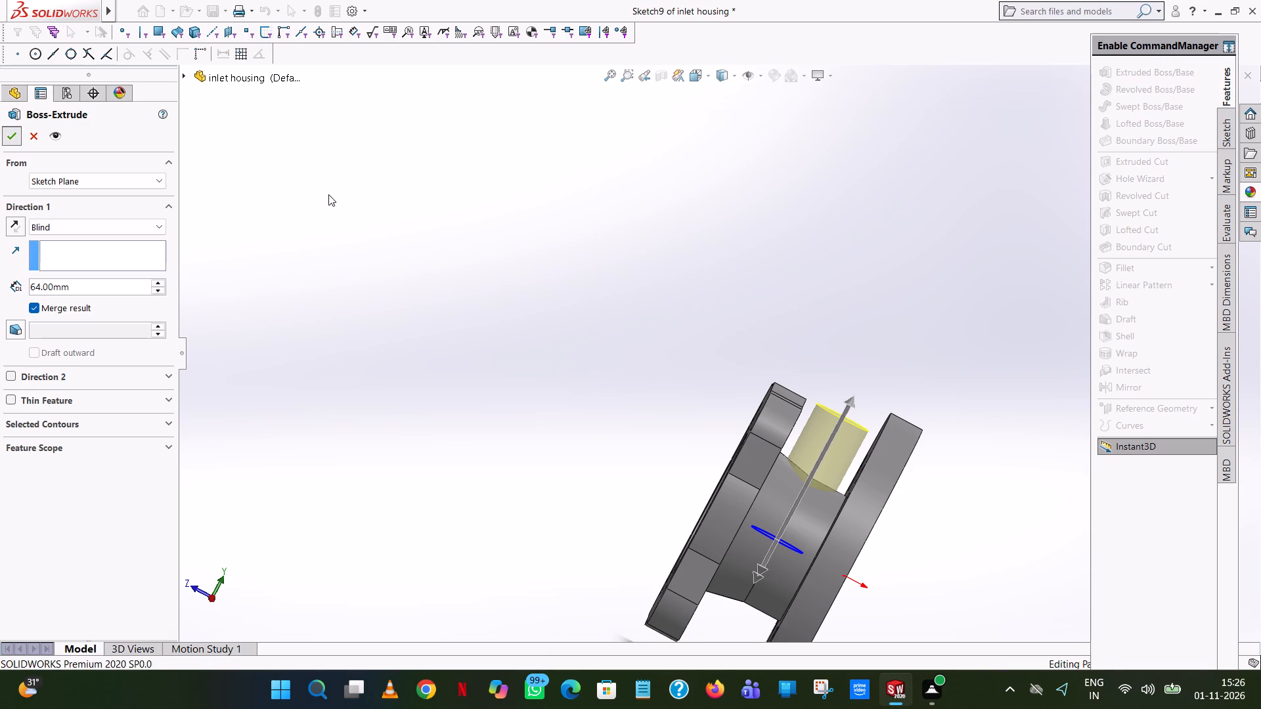
left_click(828, 261)
For a new Extruded Boss, sketch a circle of radius 48.3/2 mm on the cylindrical boss's end face, concentric with it.
middle_click_drag(848, 312, 826, 437)
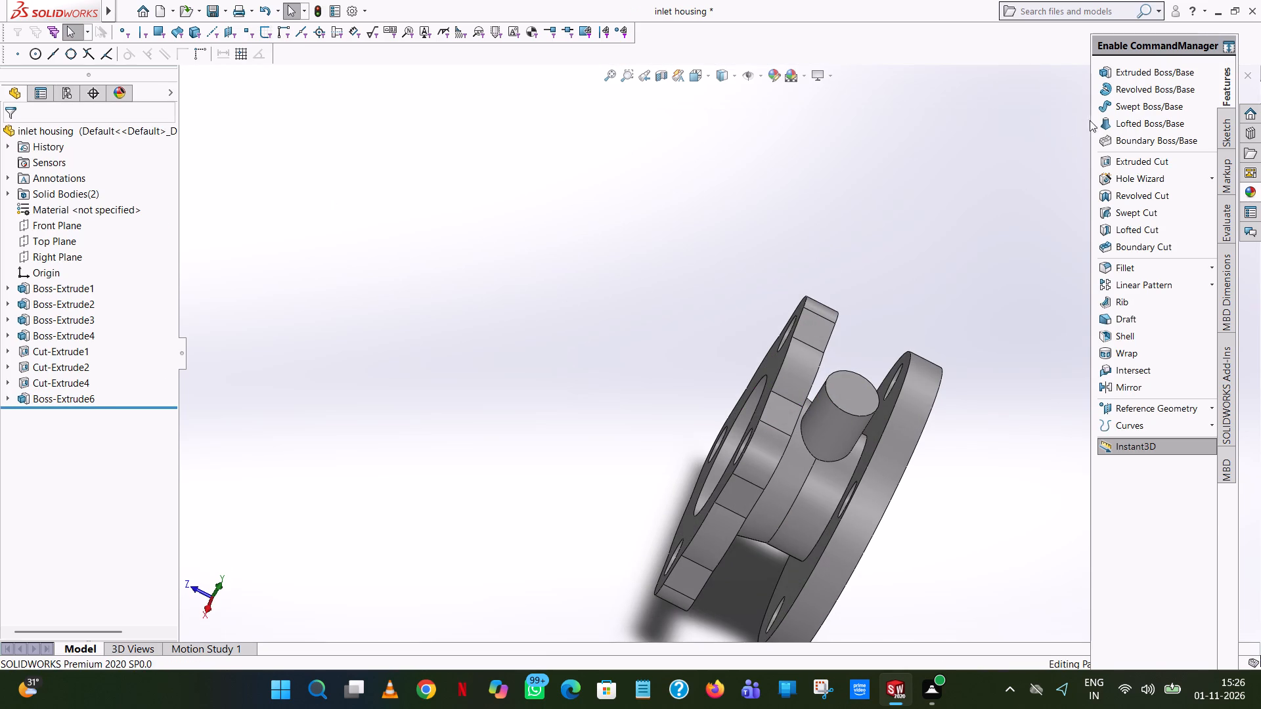
left_click(1137, 71)
left_click(860, 397)
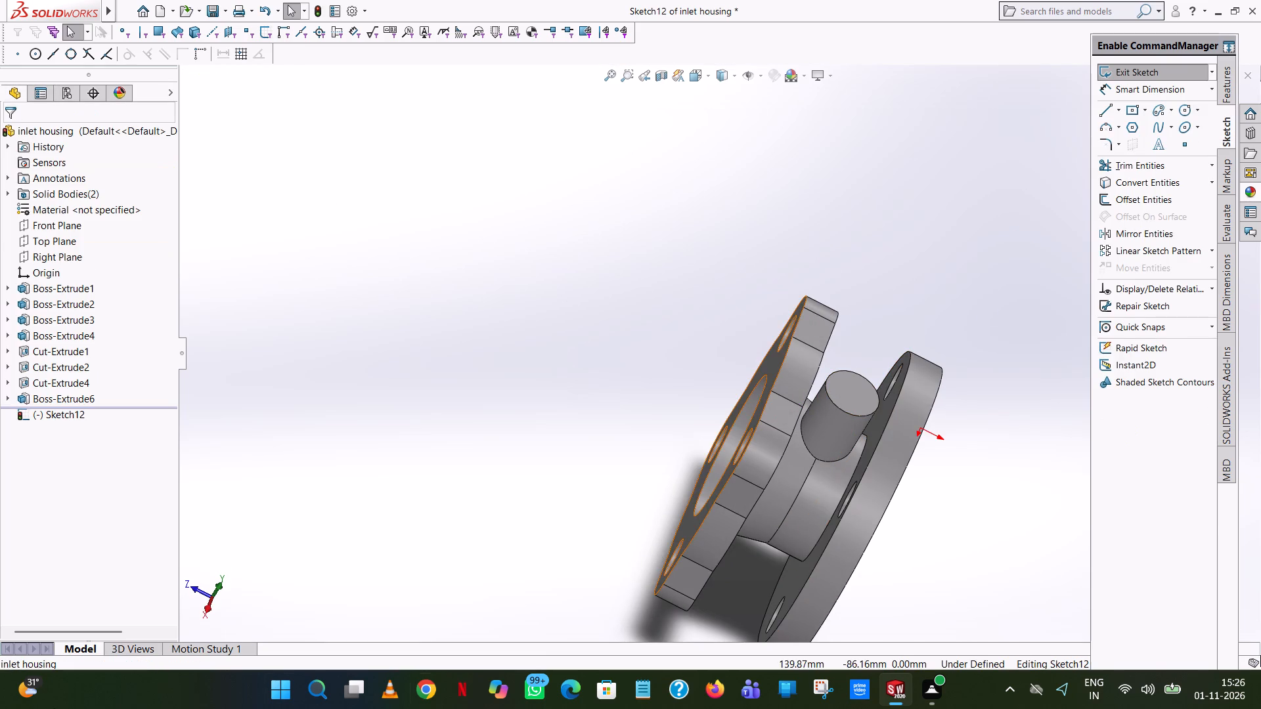
left_click(711, 79)
left_click(768, 156)
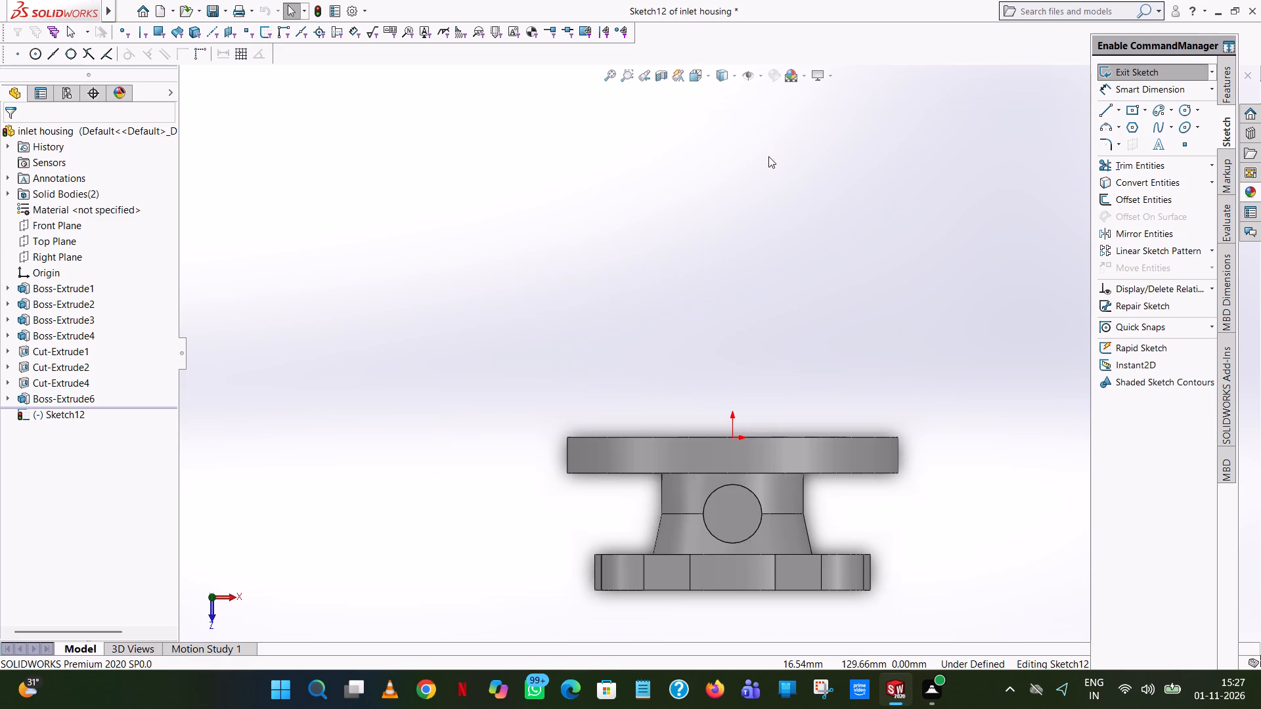
scroll(772, 539, "down", 2)
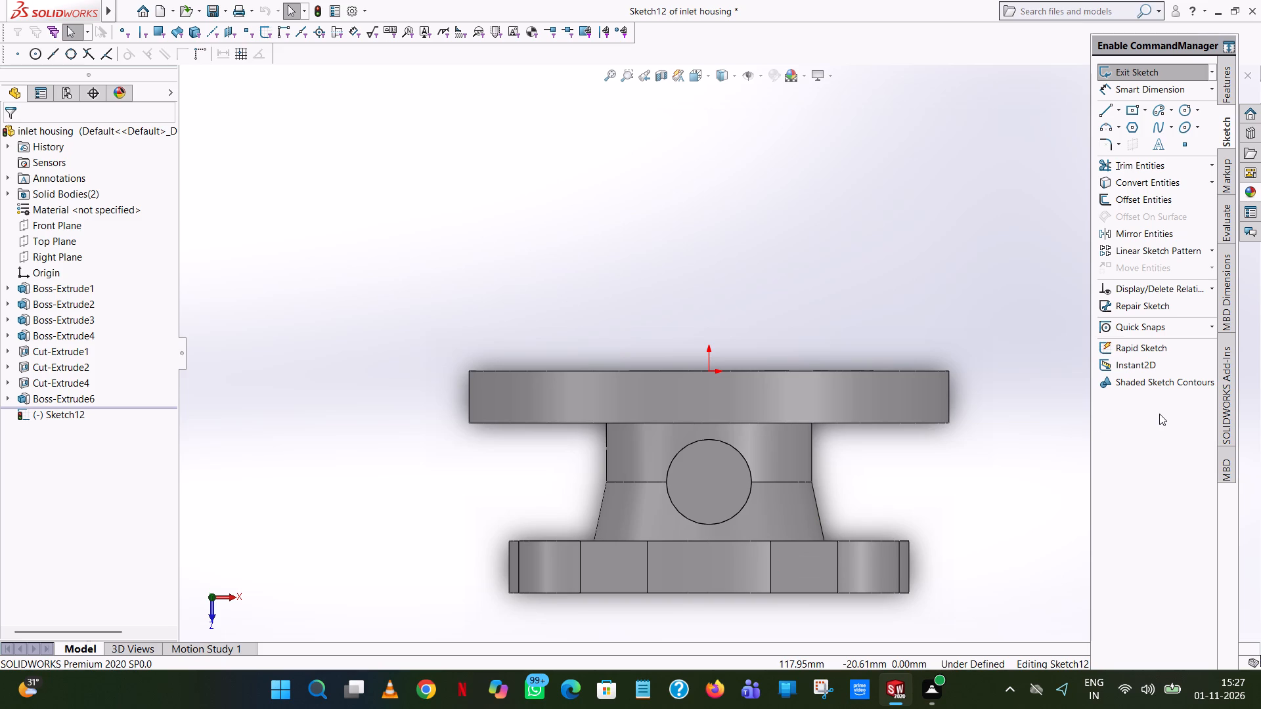
left_click(1176, 114)
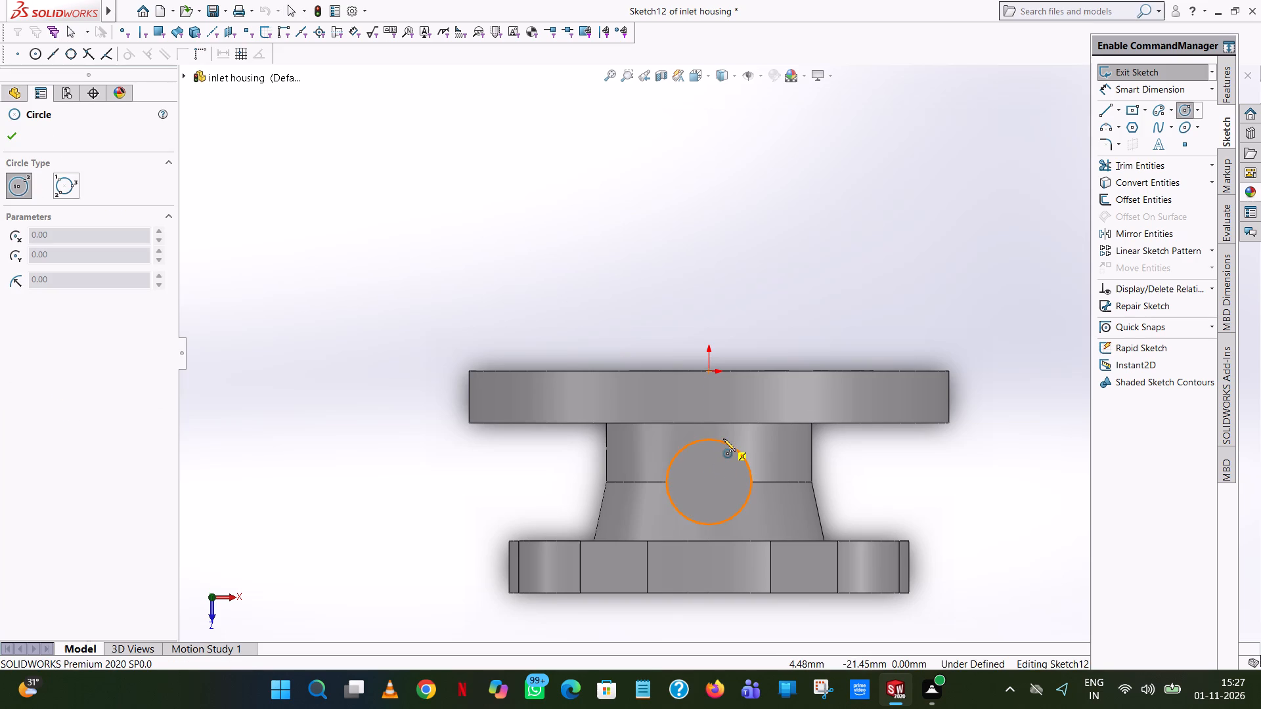
left_click(709, 483)
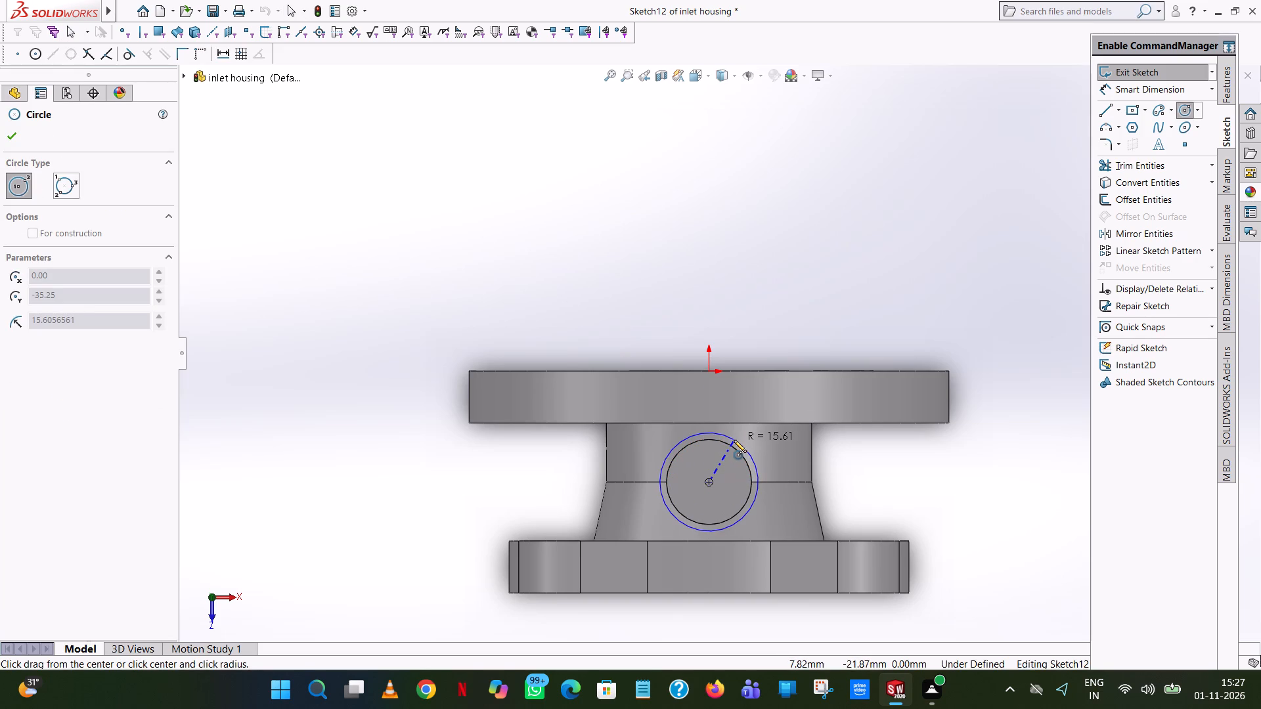
left_click(734, 440)
type("48.3")
type("/2")
key("Return")
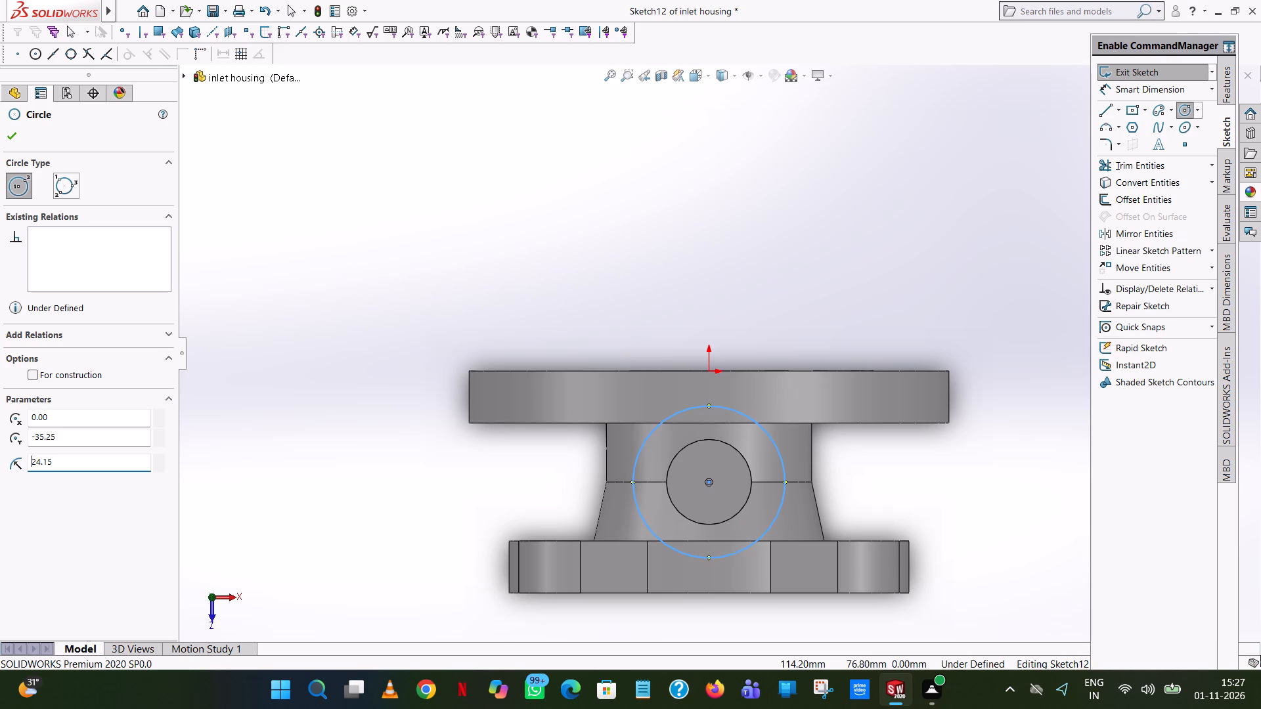
Draw a horizontal line from the circle's centre out past its left side and set its length to 67.1/2 mm.
left_click(1107, 118)
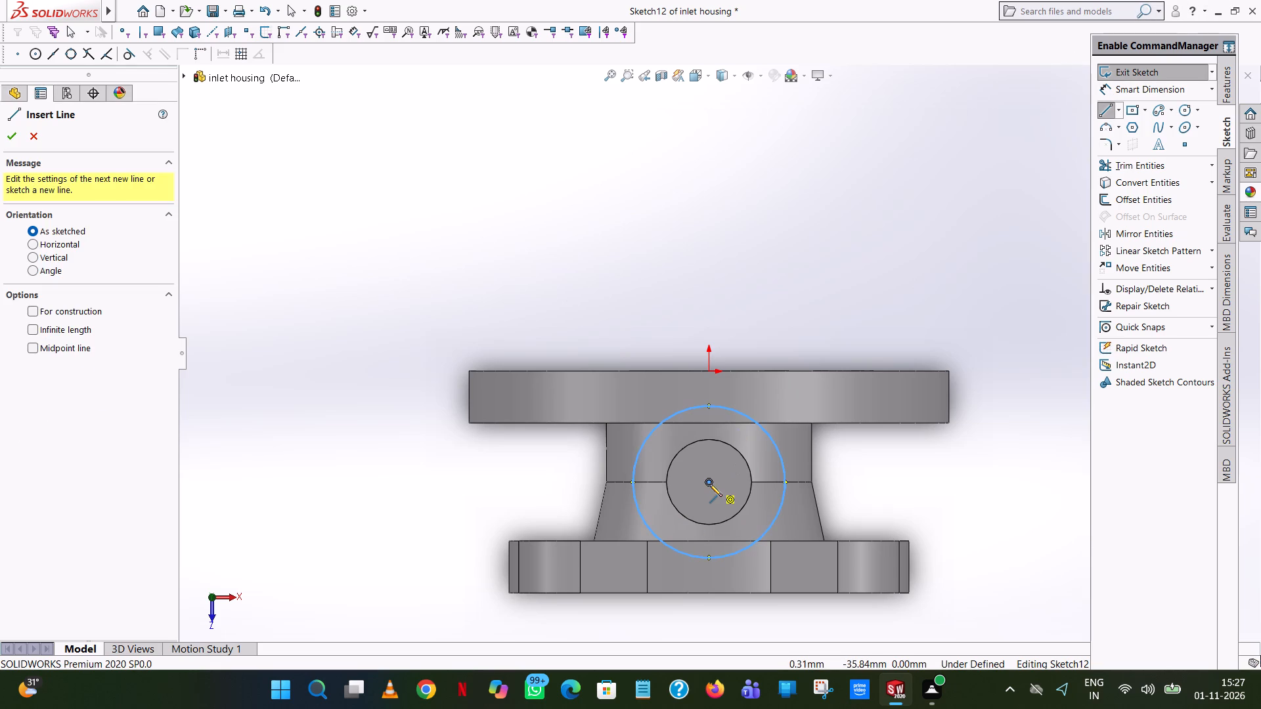
left_click(709, 484)
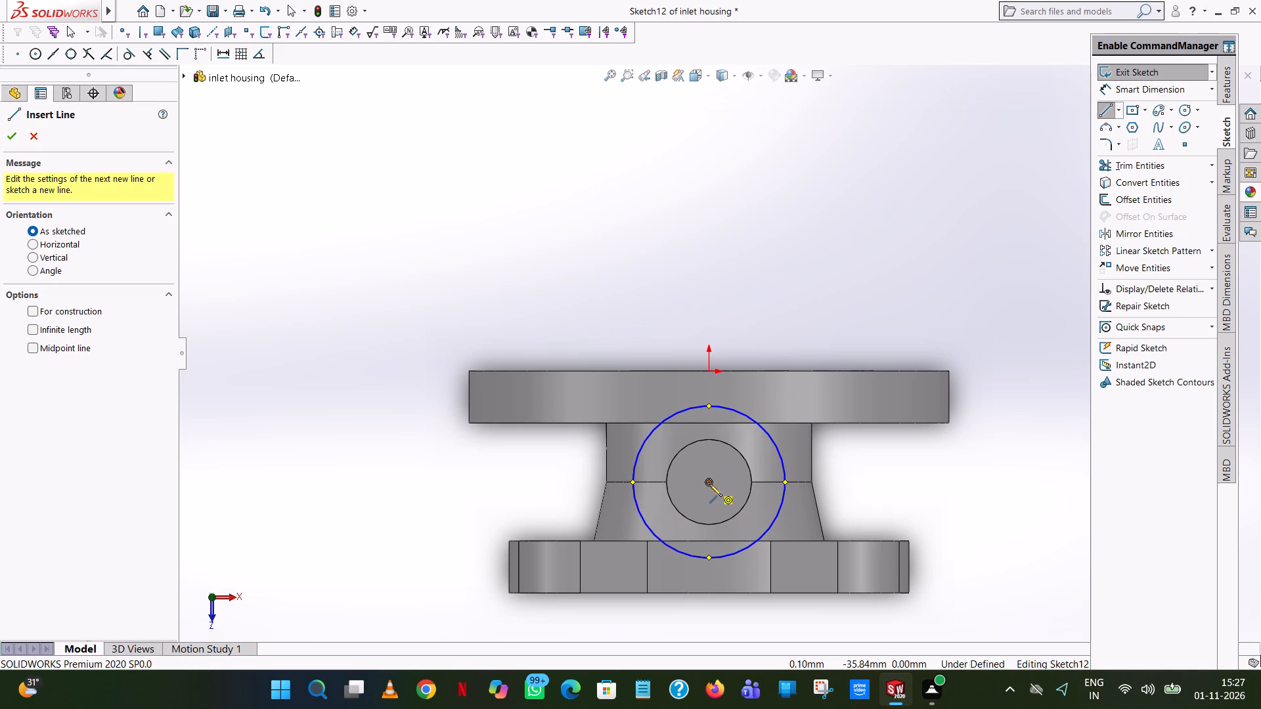
left_click(454, 480)
right_click(455, 479)
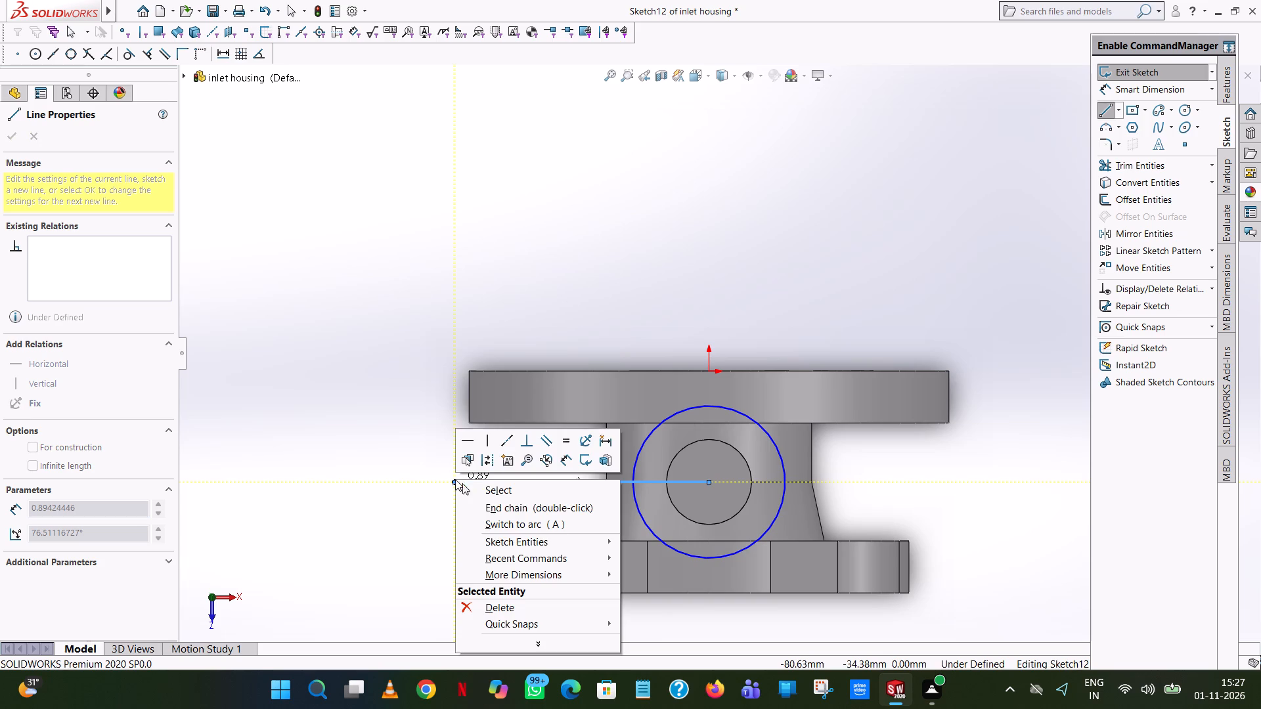
left_click(483, 487)
left_click(495, 479)
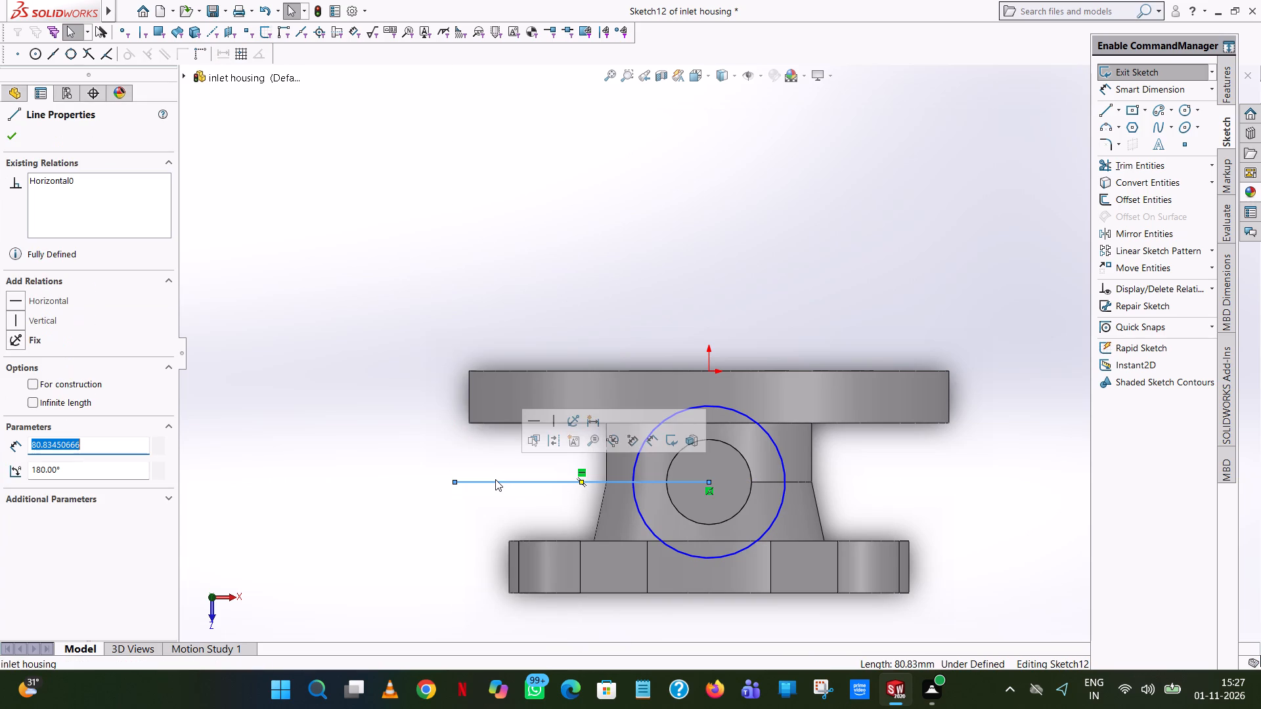
type("67")
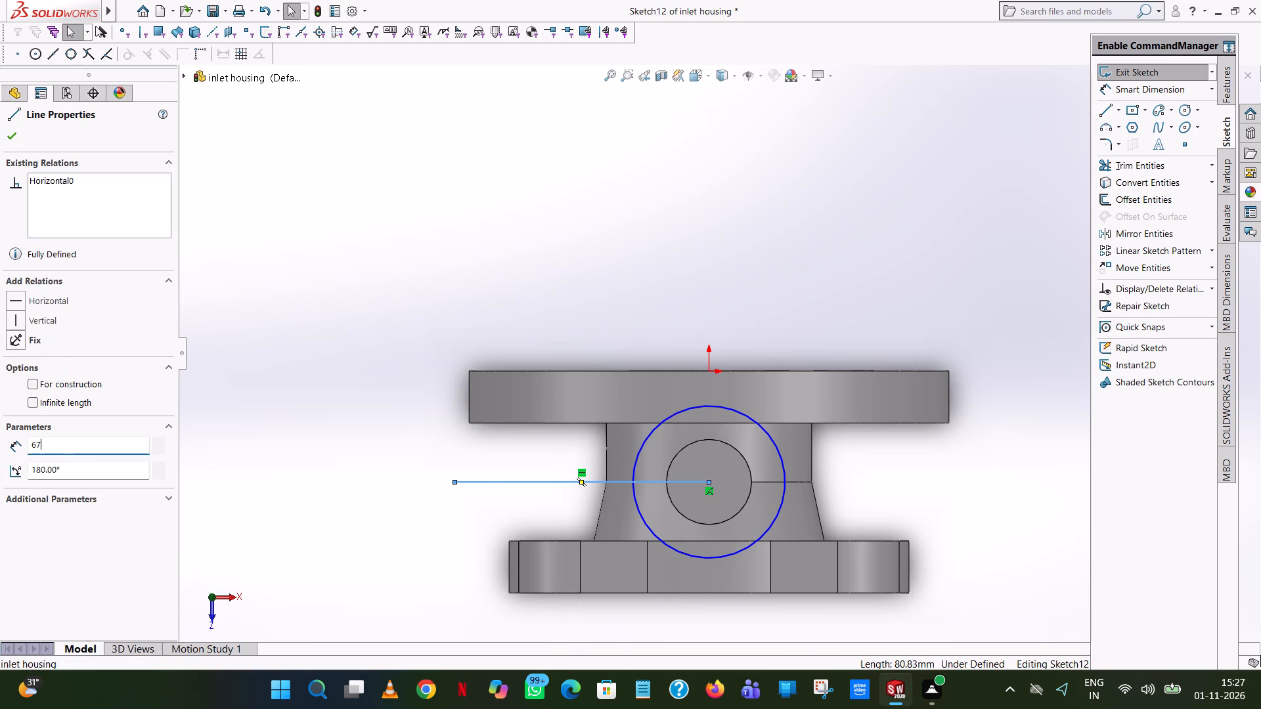
type(".1/2")
key("Return")
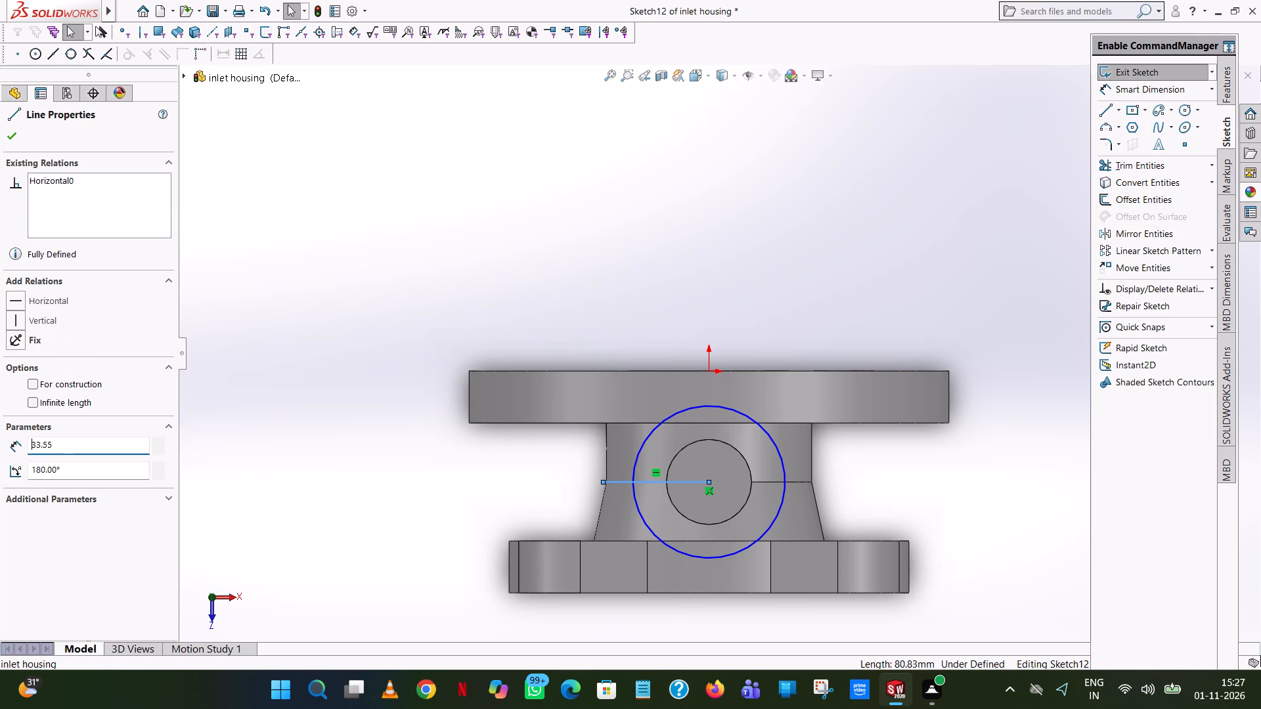
right_click(495, 479)
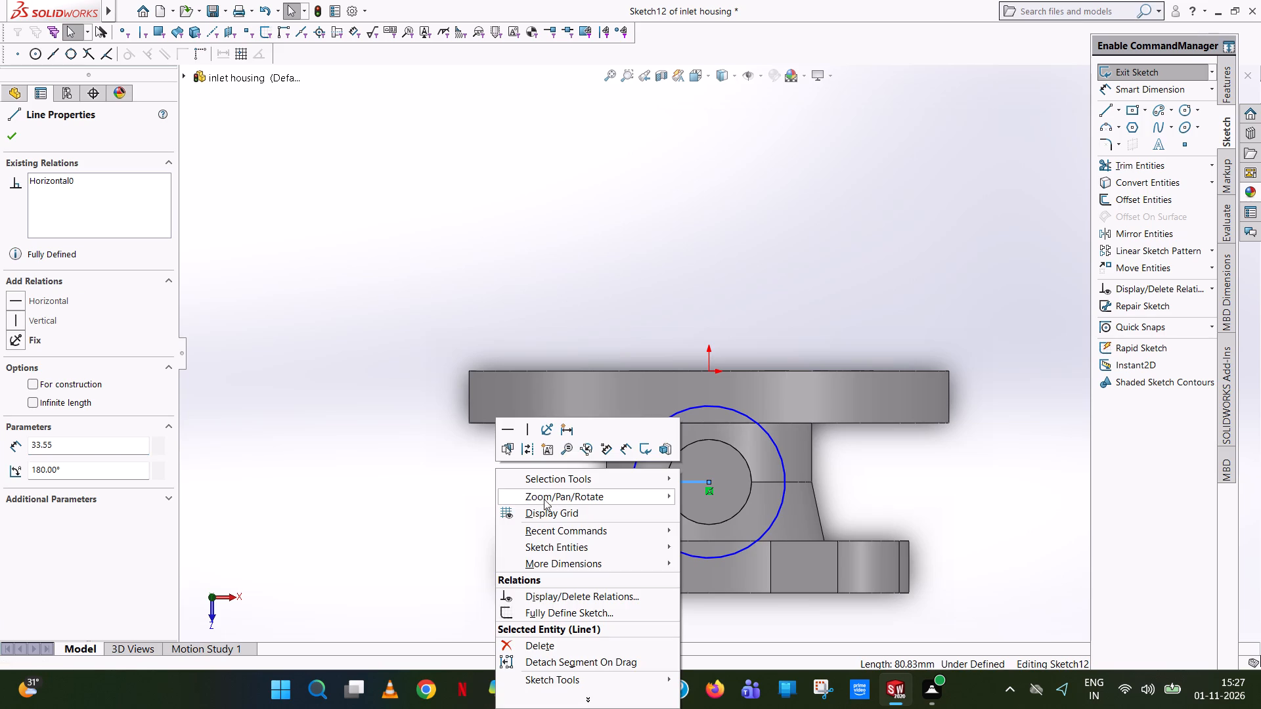
left_click(637, 291)
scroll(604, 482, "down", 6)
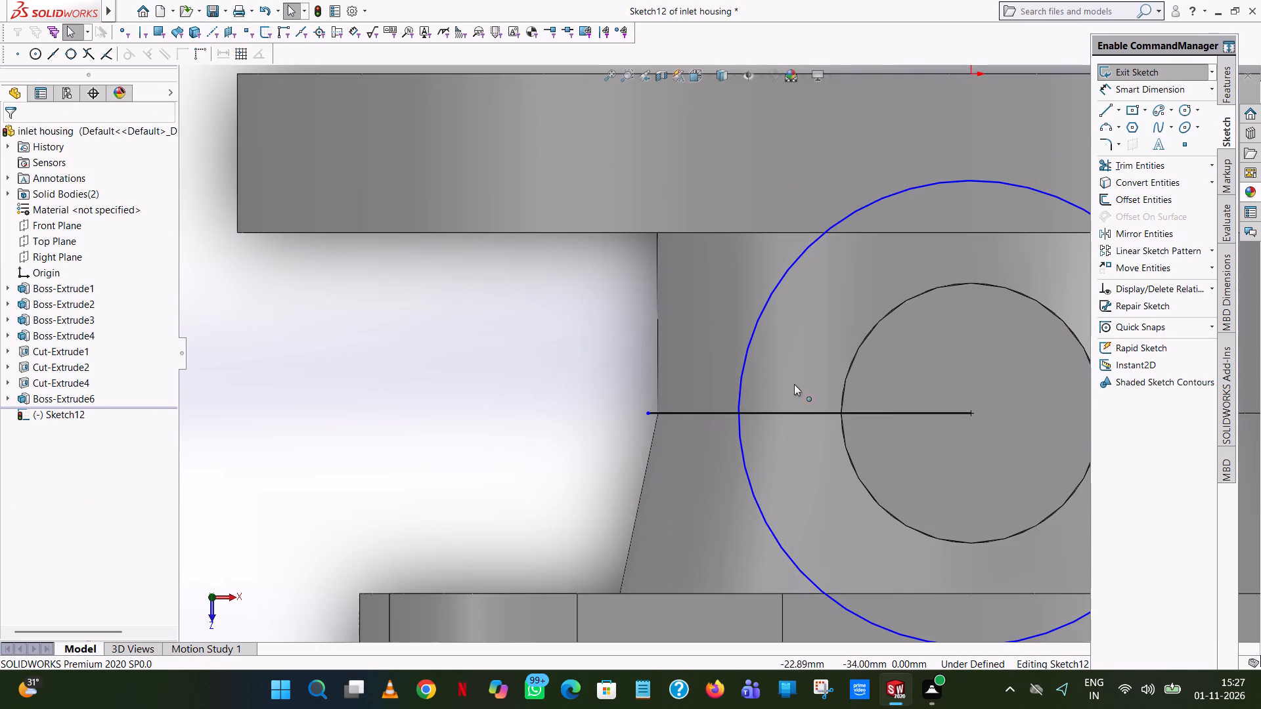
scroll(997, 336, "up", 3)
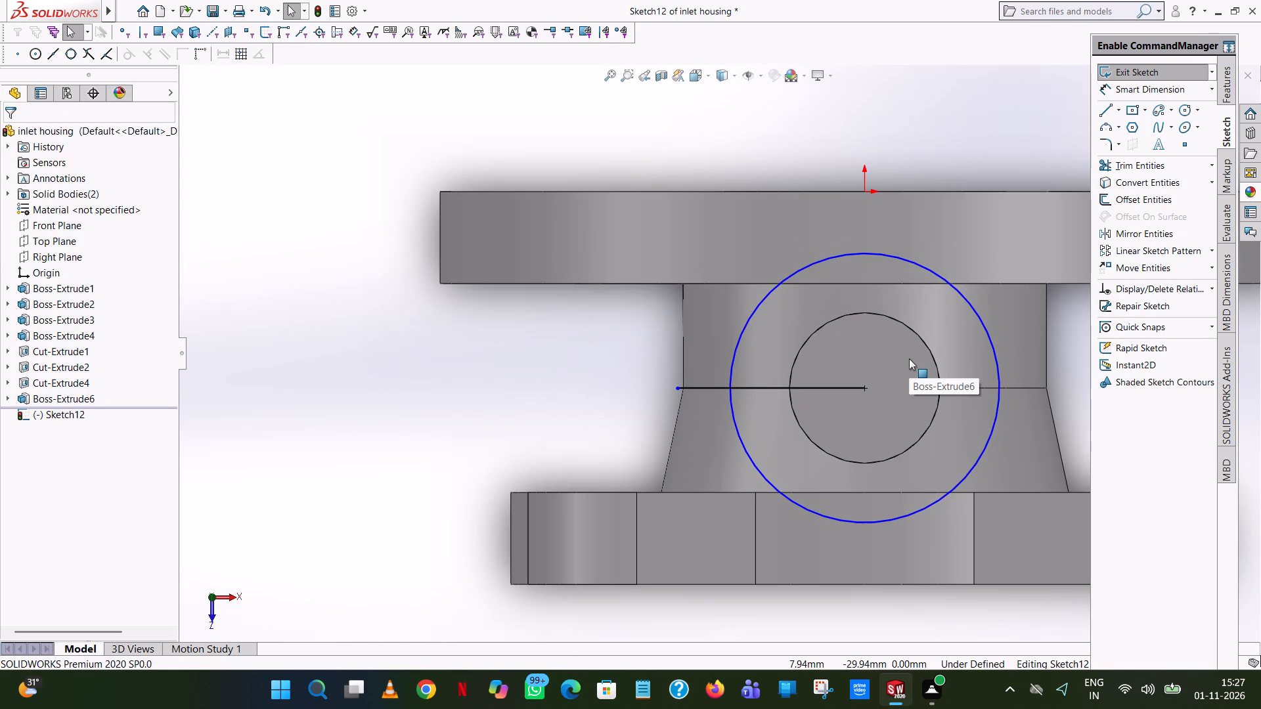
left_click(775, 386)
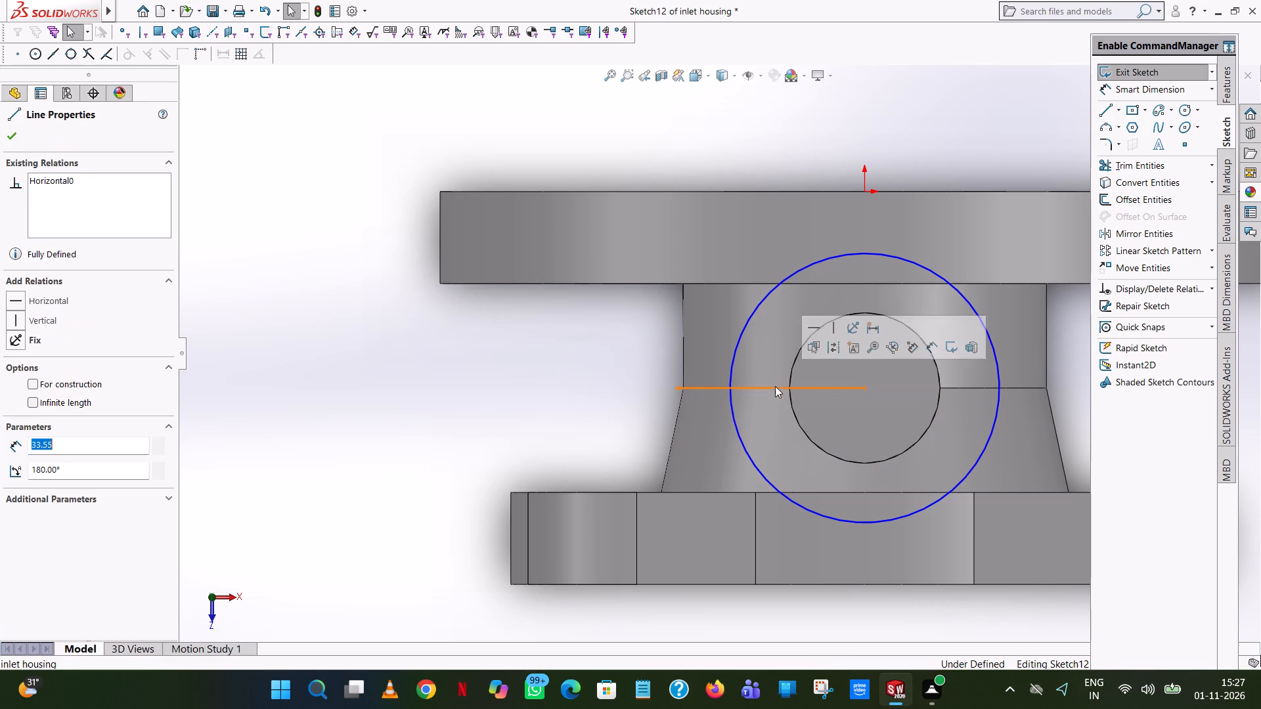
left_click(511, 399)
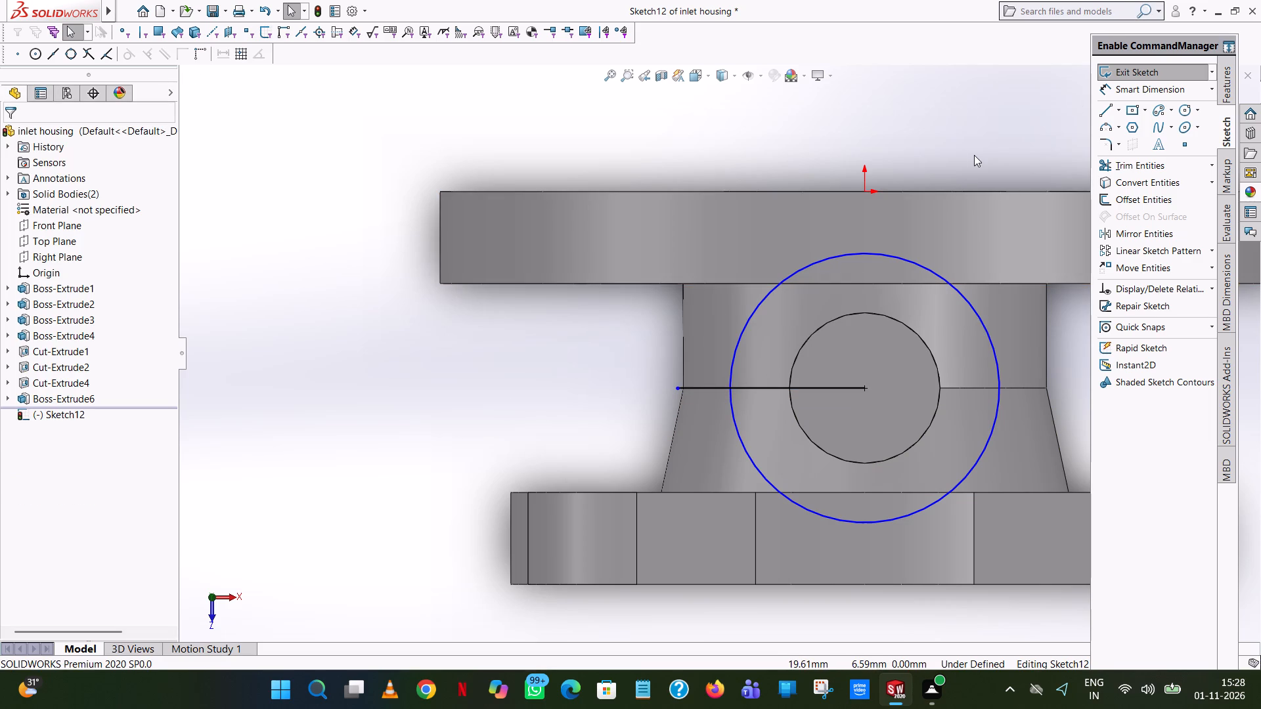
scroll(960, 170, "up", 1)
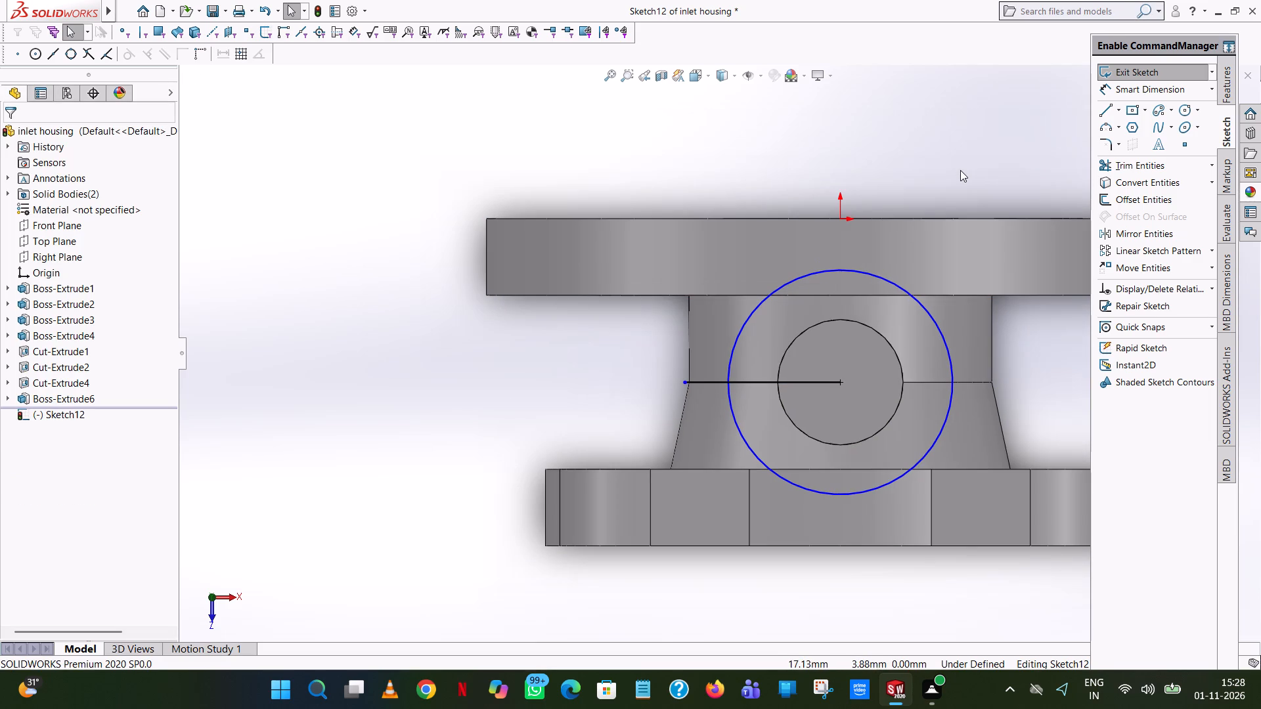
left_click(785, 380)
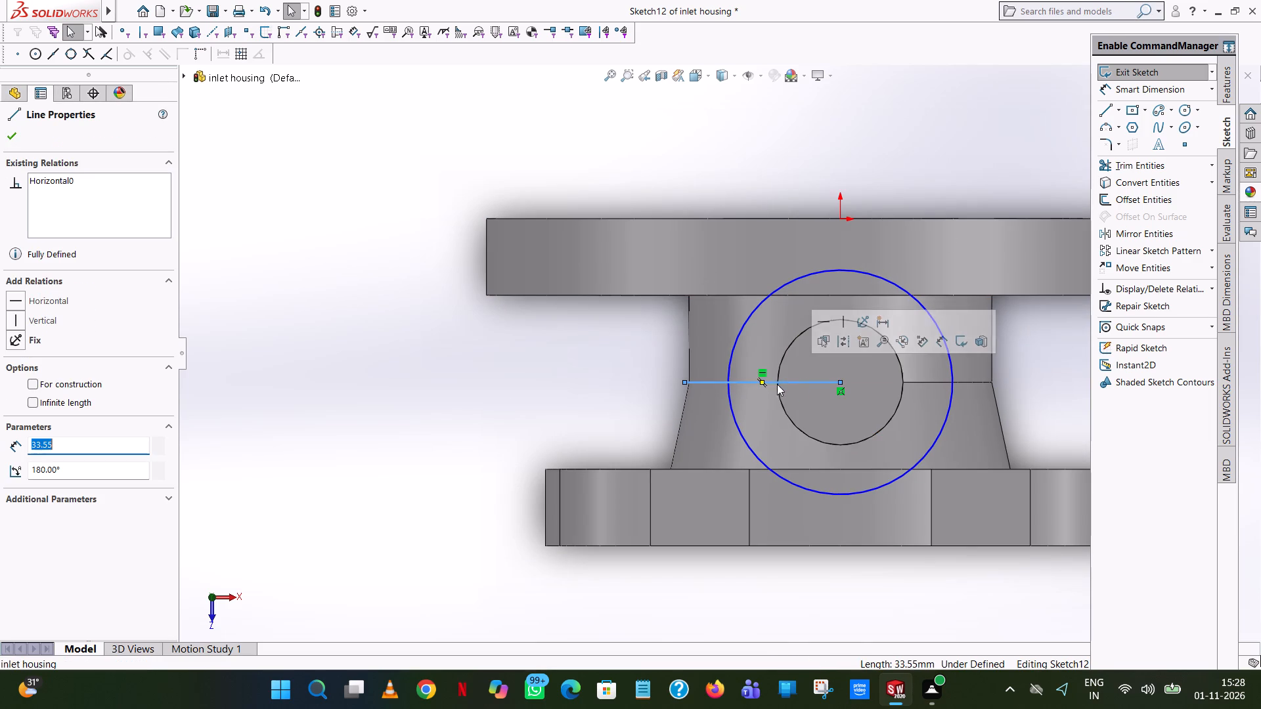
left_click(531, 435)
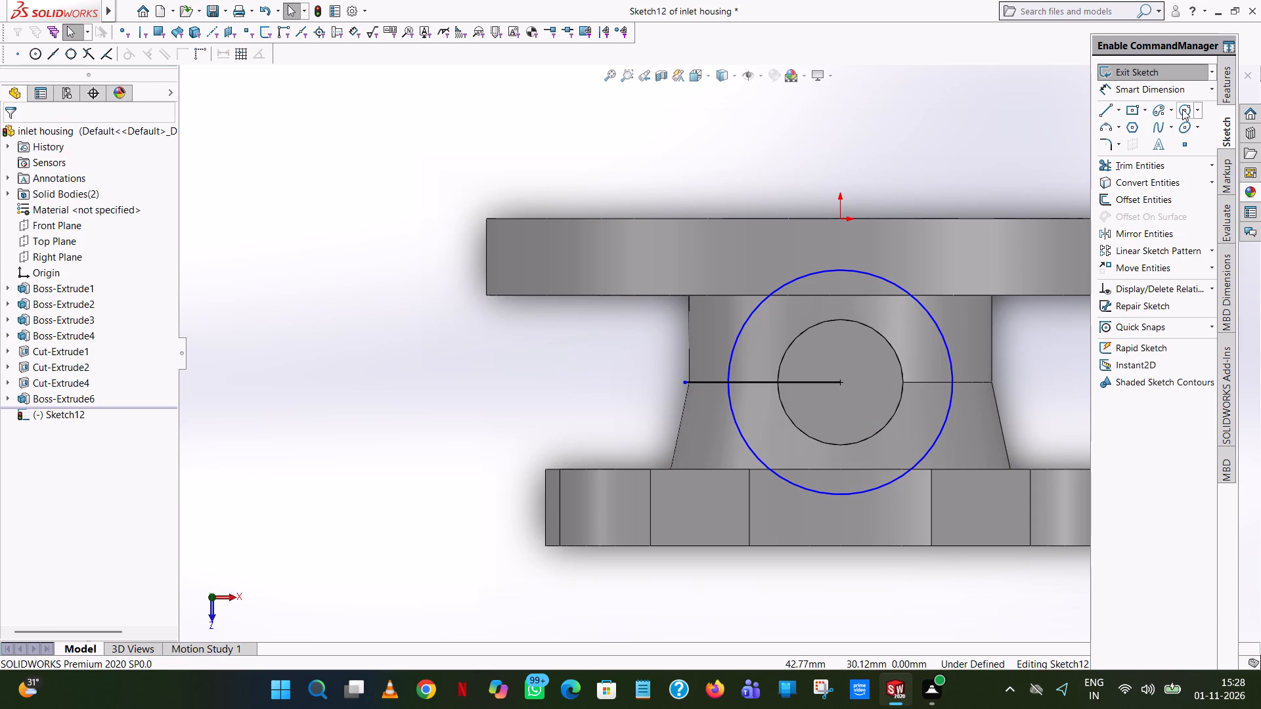
Sketch a circle of radius 25.4/2 mm centred on the outer end of the horizontal line.
left_click(1182, 109)
left_click(687, 383)
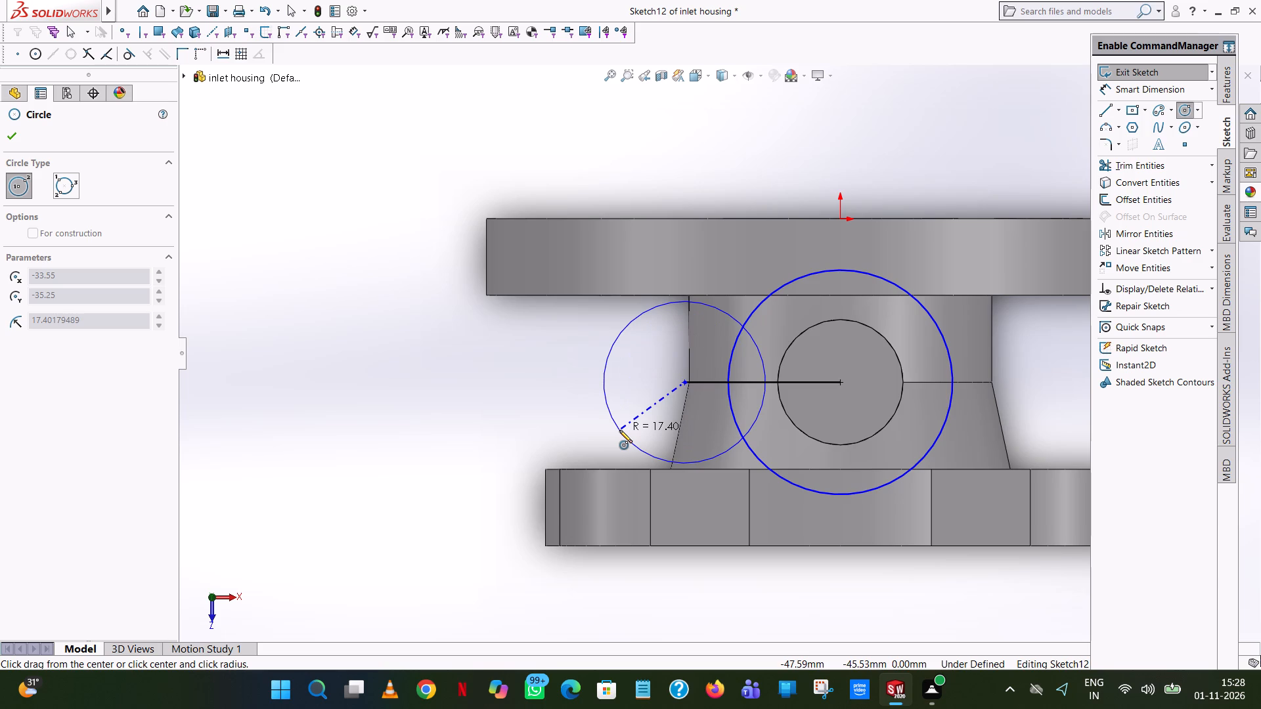
left_click(619, 430)
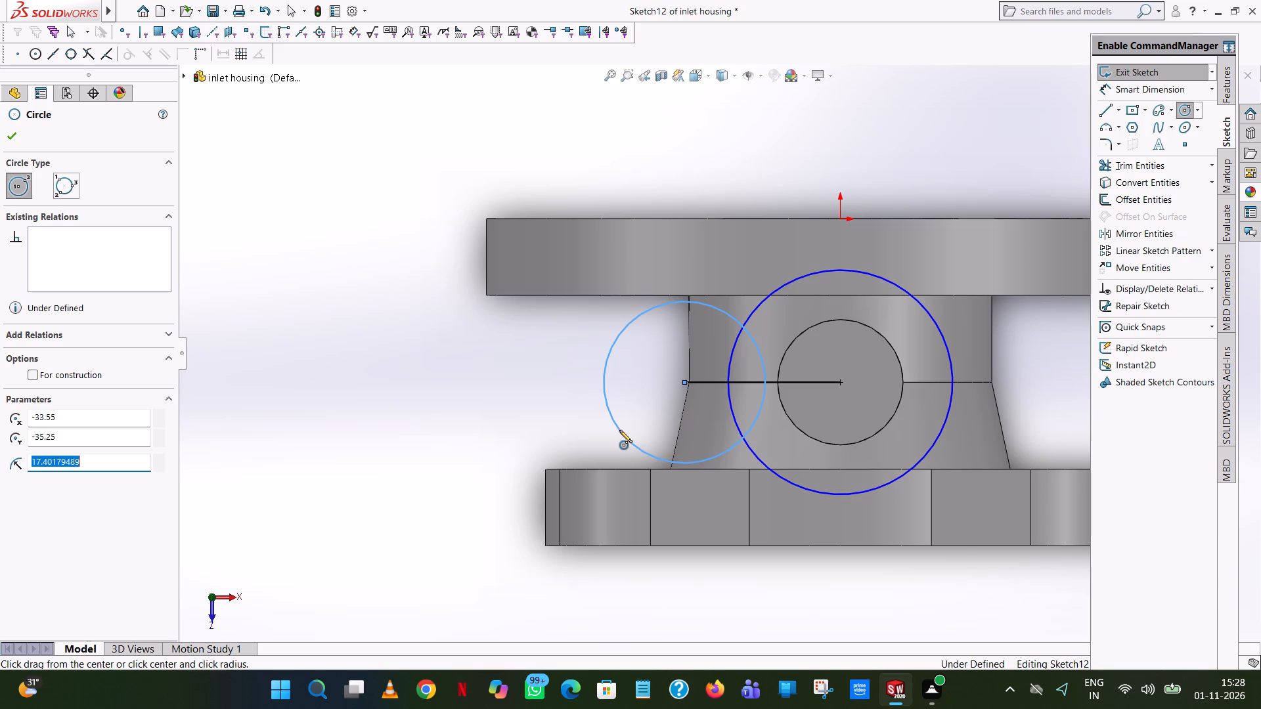
type("25.4")
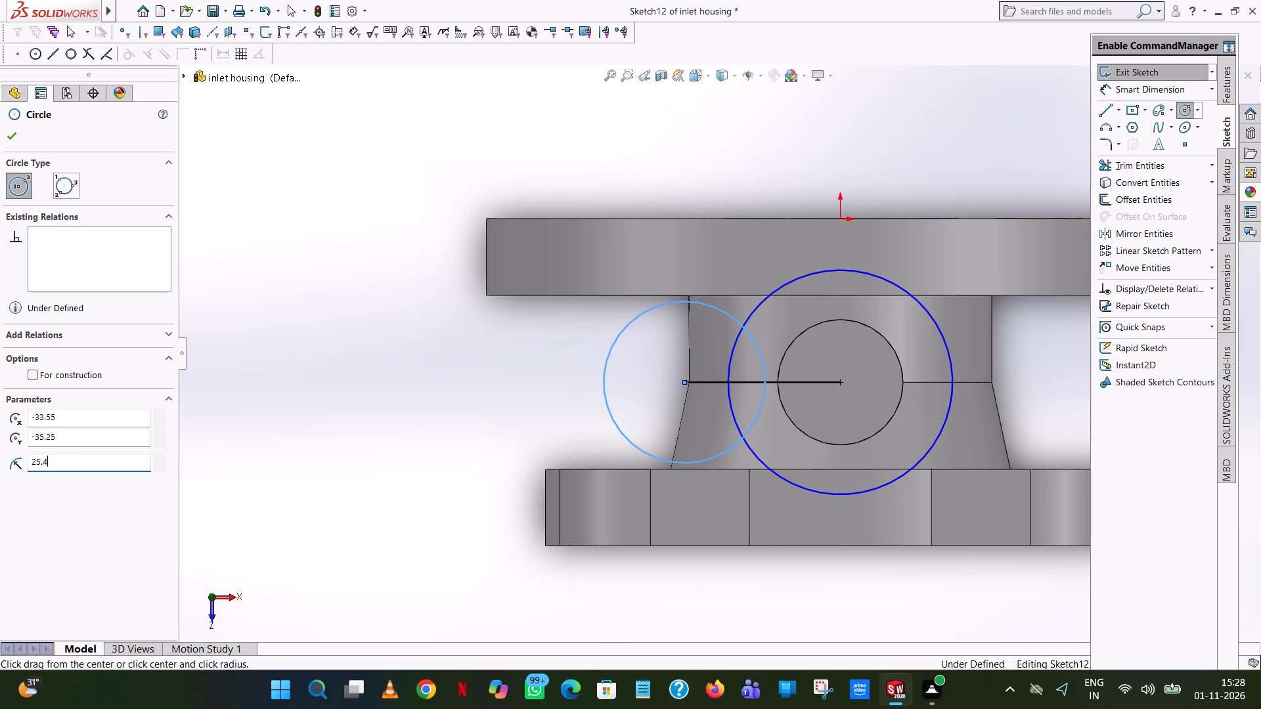
type("/2")
key("Return")
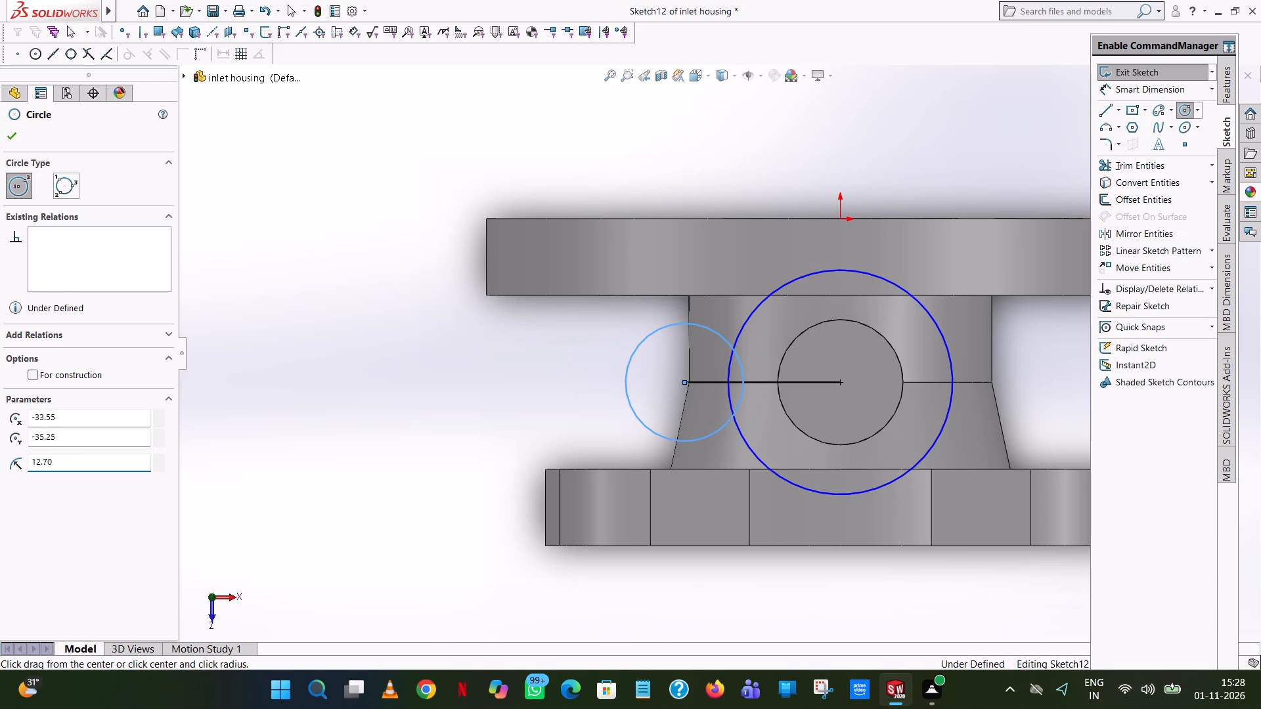
right_click(914, 92)
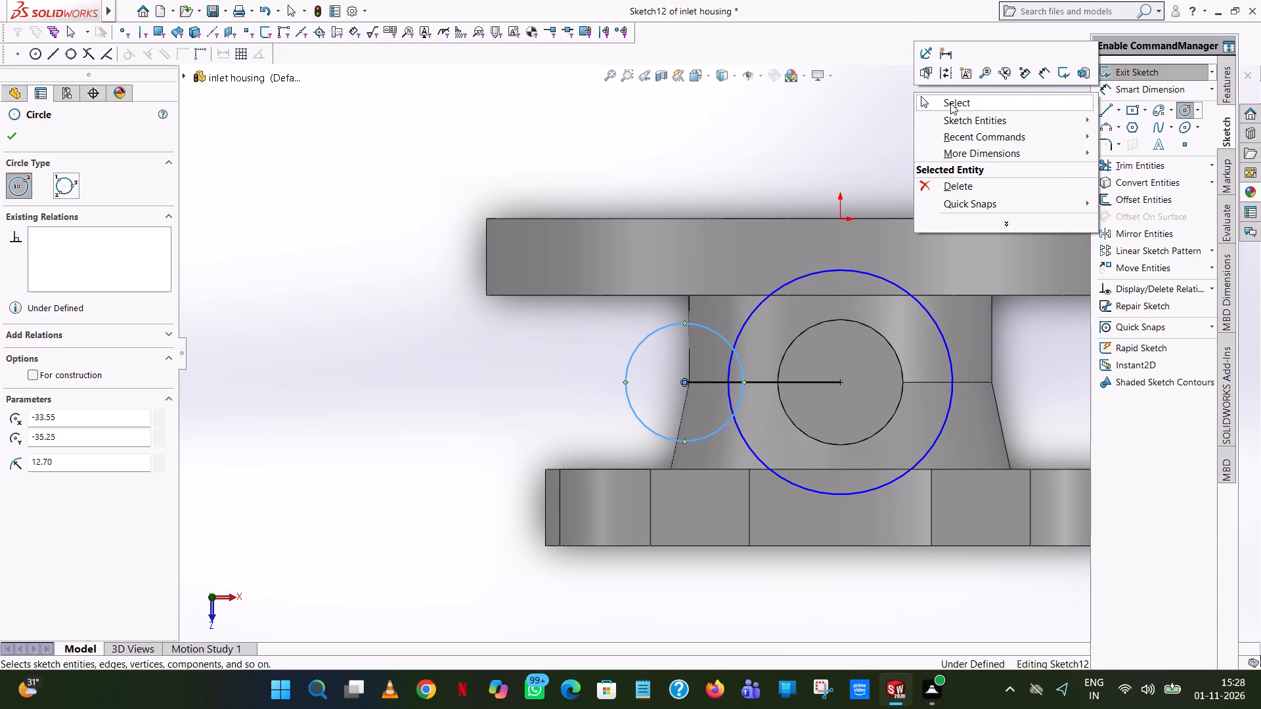
left_click(950, 103)
Draw two slanted lines joining the small circle to the large circle, about 31.5 mm along the top and 34.9 mm along the bottom.
left_click(1111, 107)
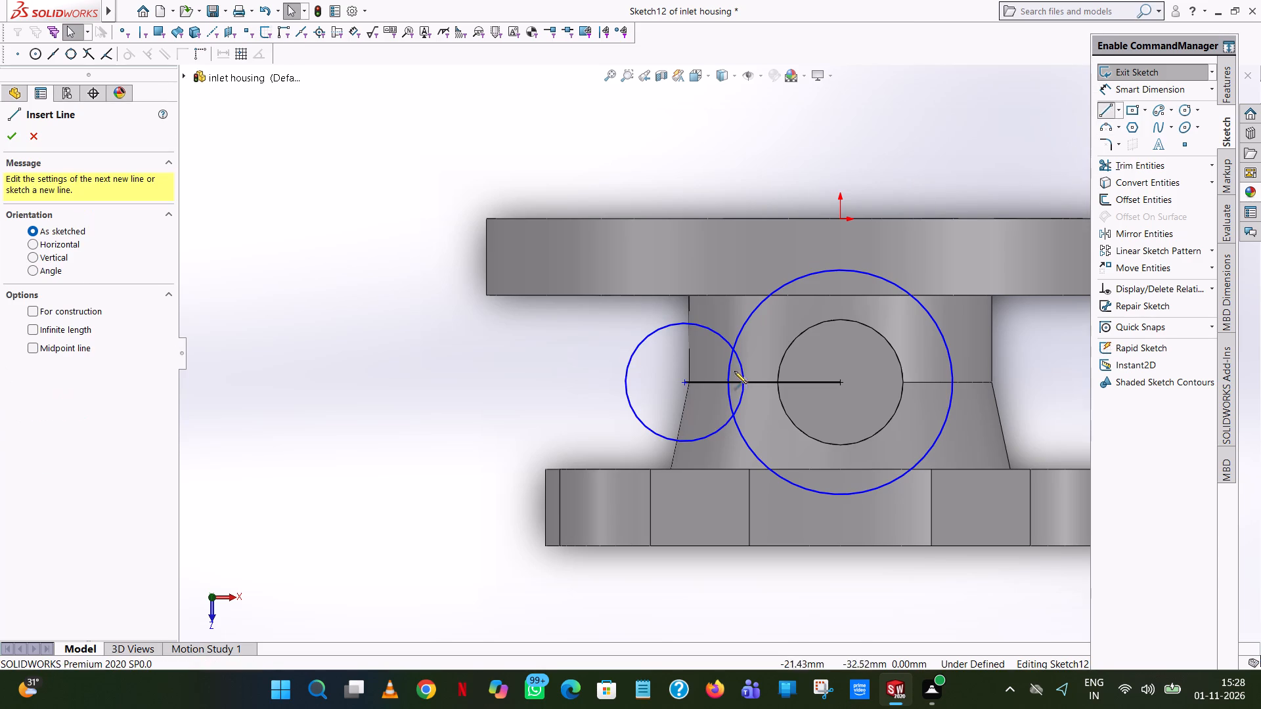
left_click(663, 328)
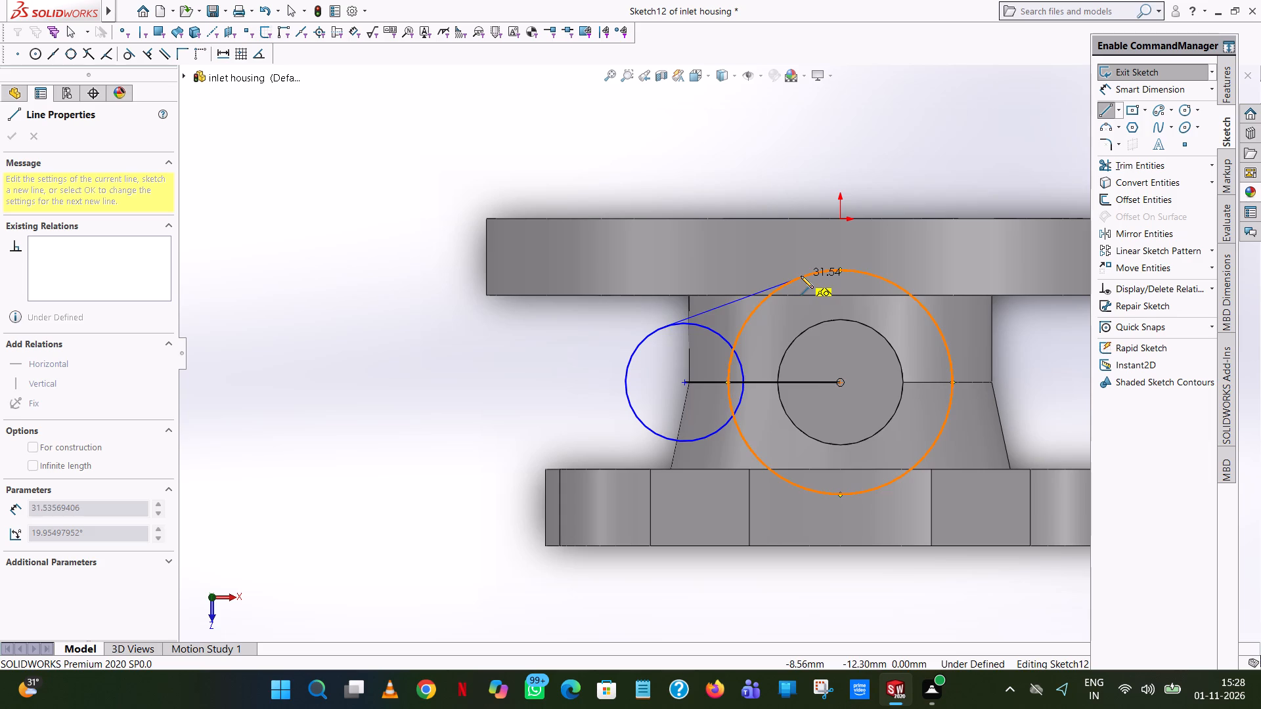
left_click(801, 276)
right_click(801, 276)
left_click(826, 287)
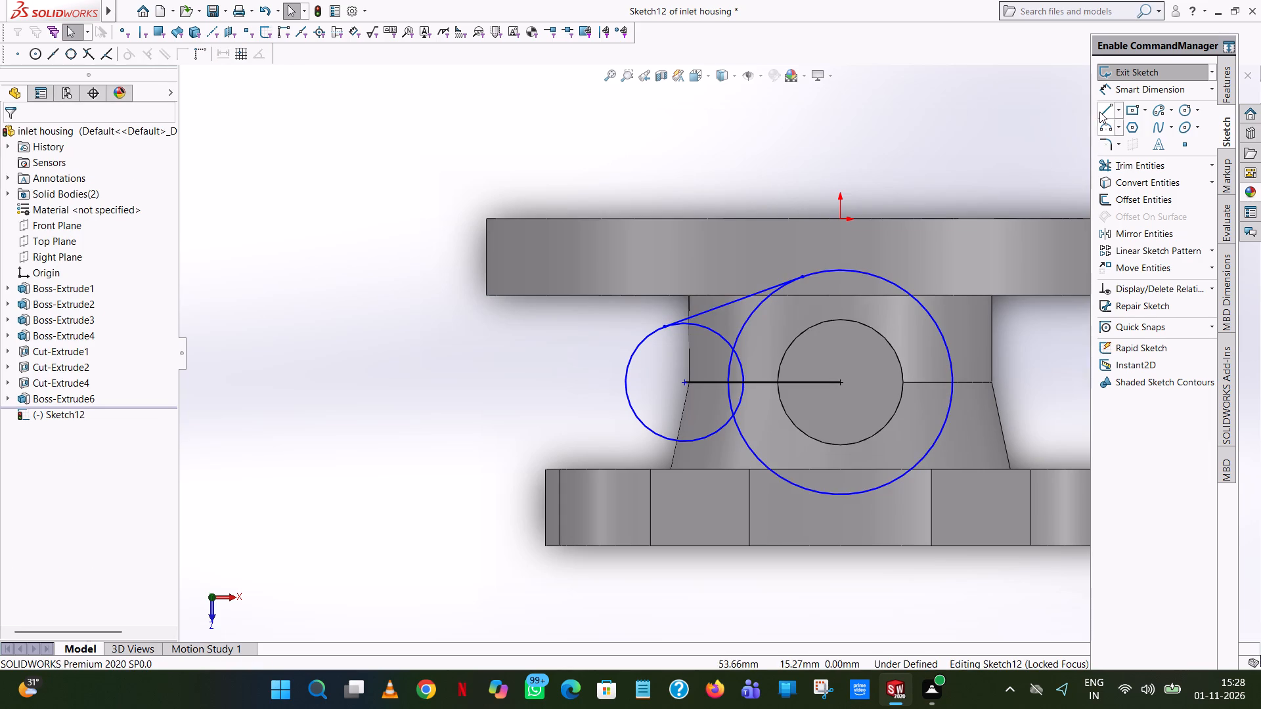
left_click(1099, 112)
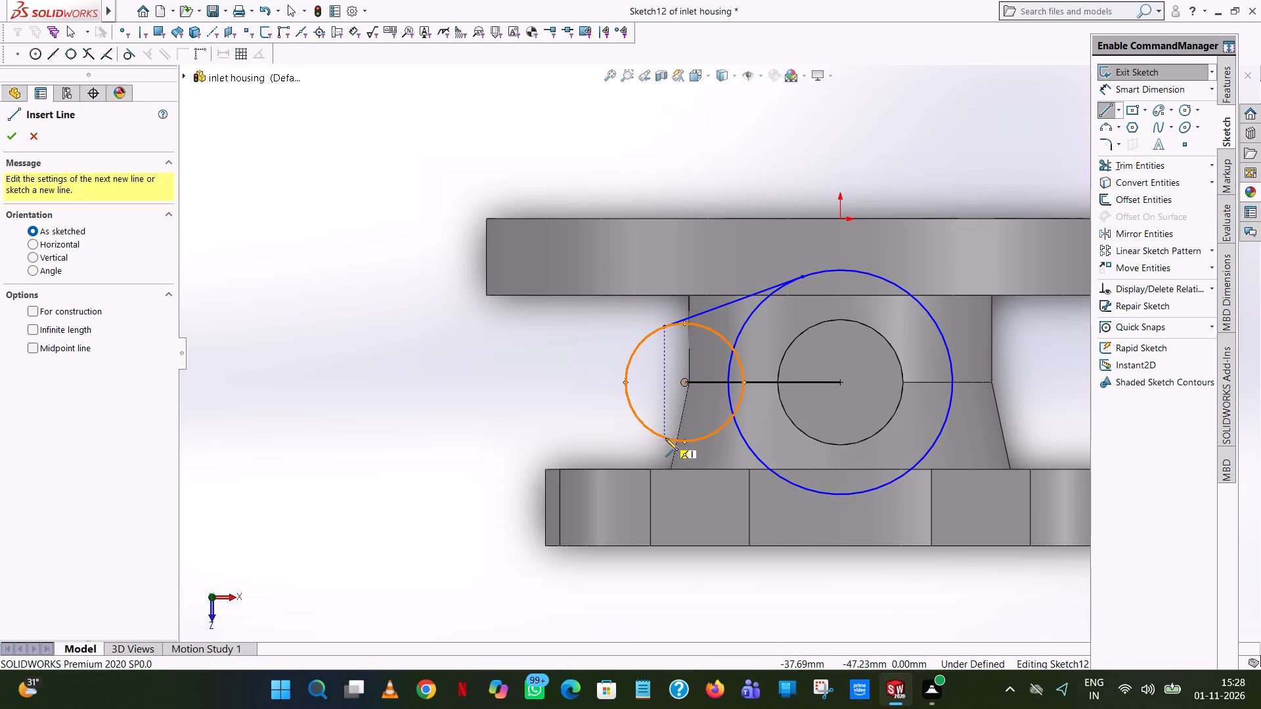
left_click(665, 438)
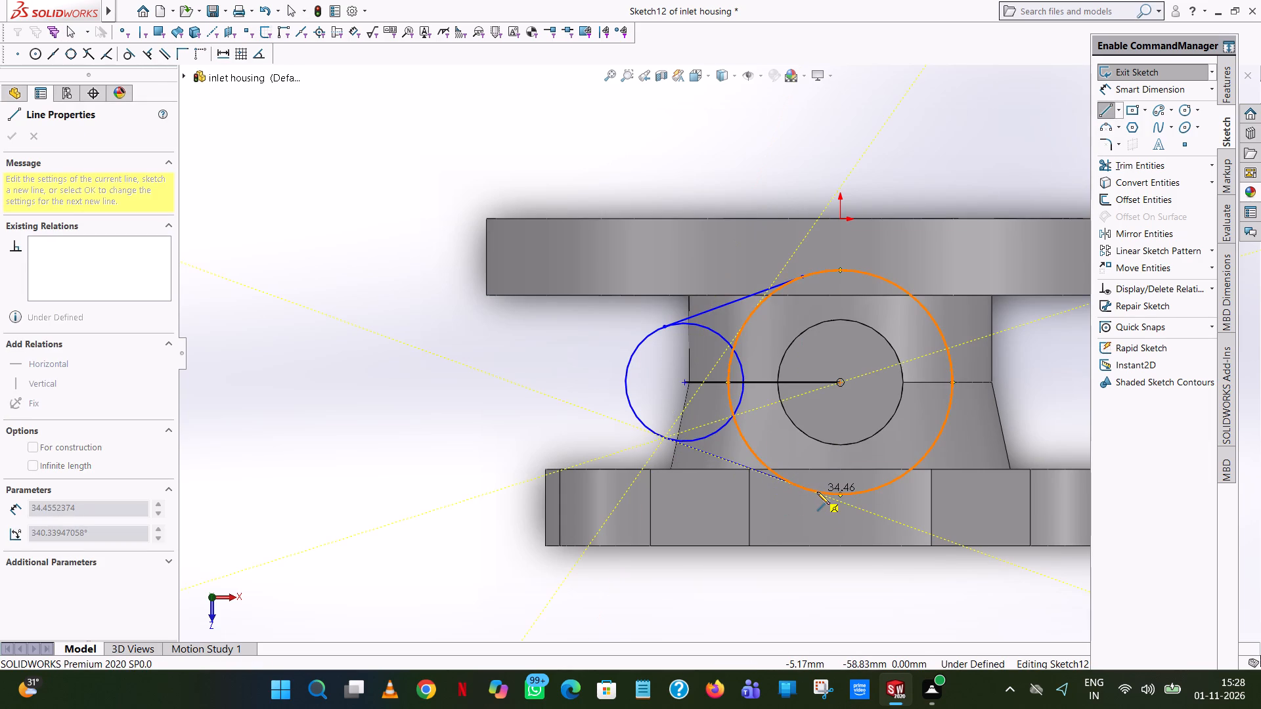
left_click(817, 492)
right_click(817, 492)
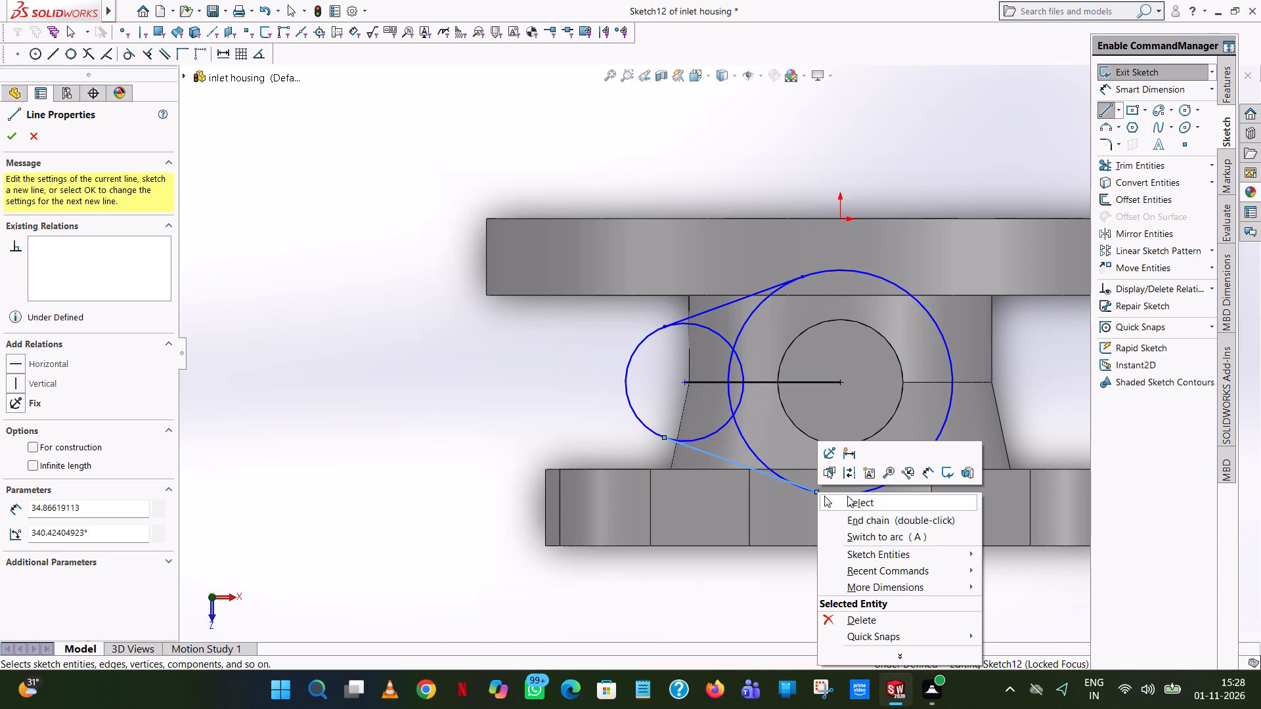
left_click(847, 496)
Trim the lower slanted line's overshoot, the horizontal centre line and the small circle's inner arcs, leaving only its outer arc.
scroll(794, 485, "down", 8)
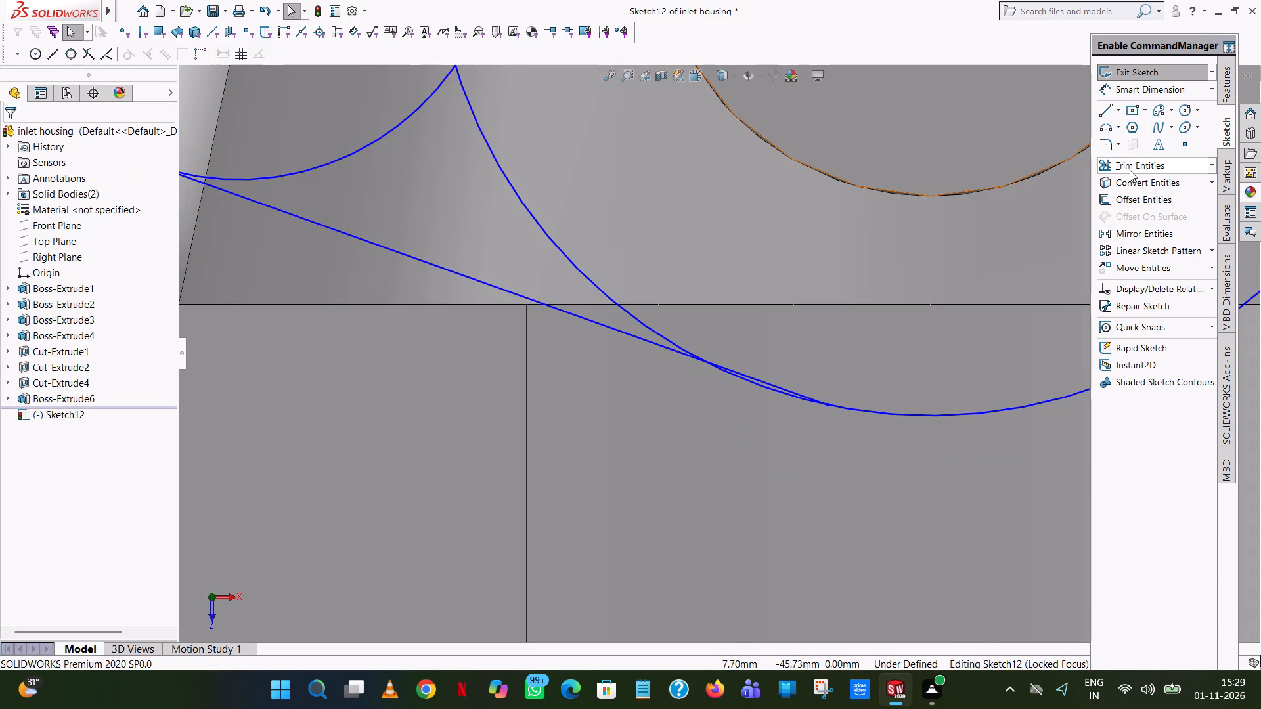
left_click(1130, 170)
left_click(797, 389)
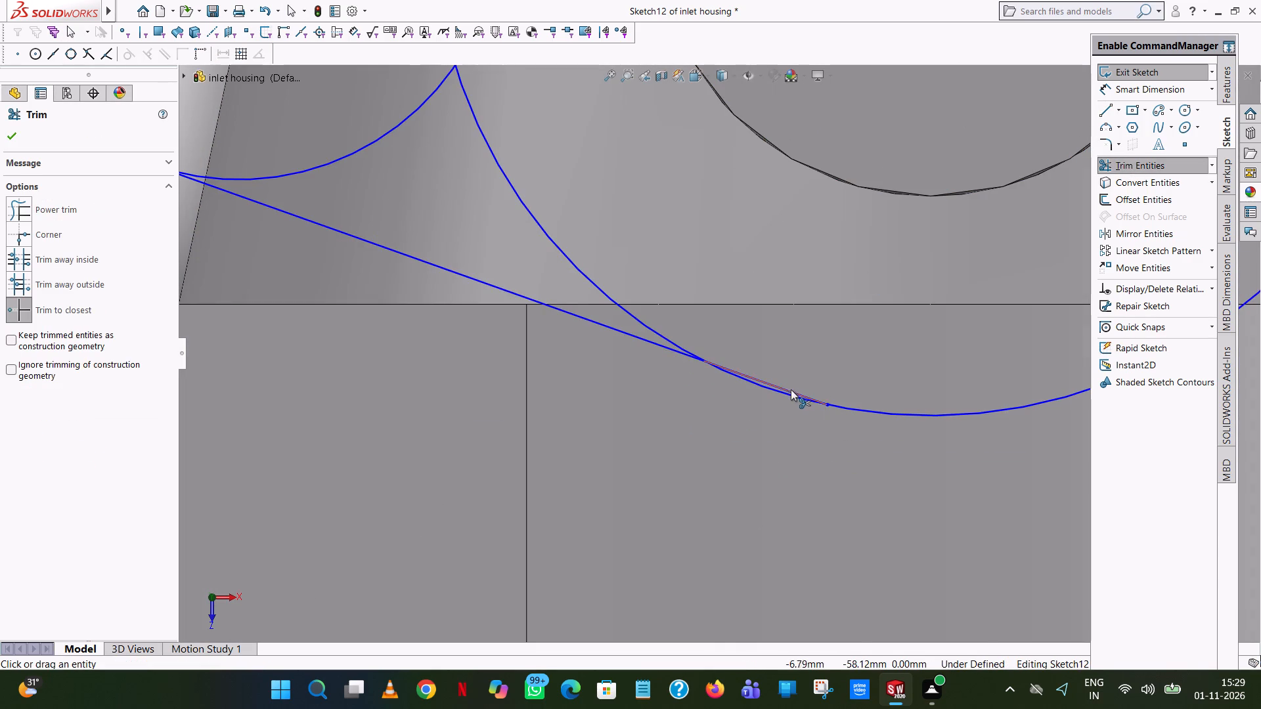
left_click(785, 389)
scroll(795, 320, "up", 7)
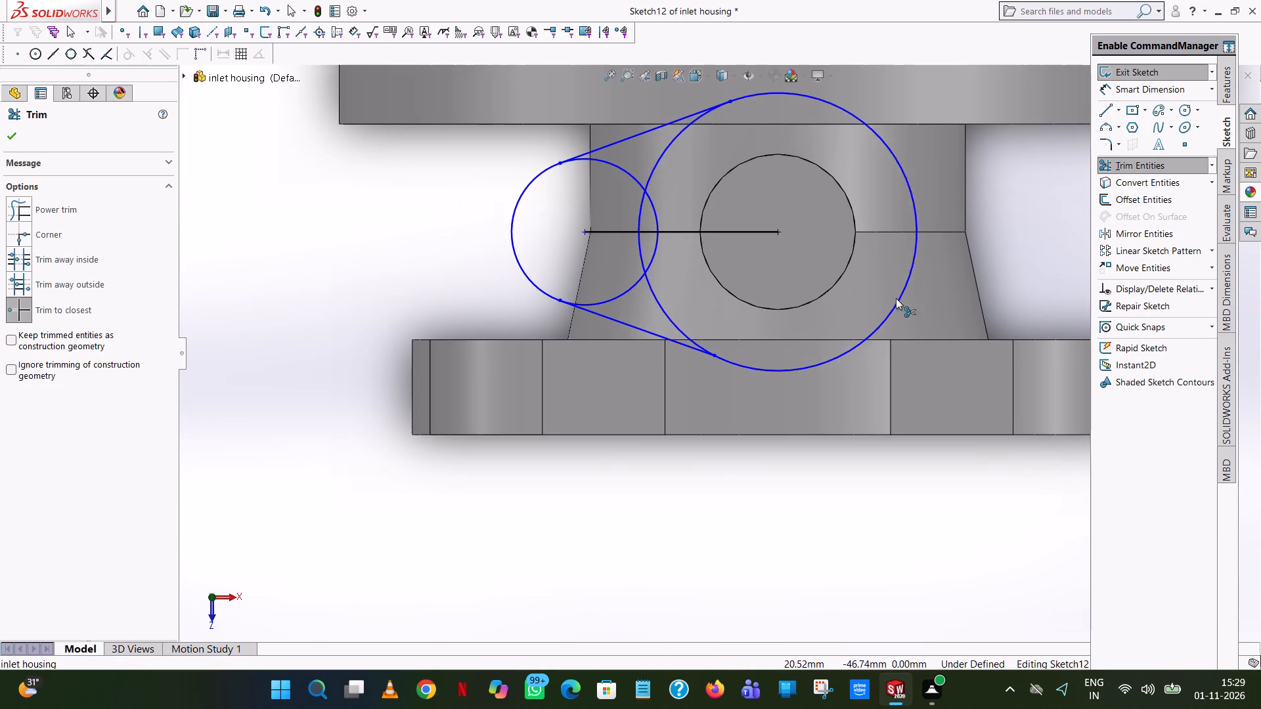
left_click(699, 230)
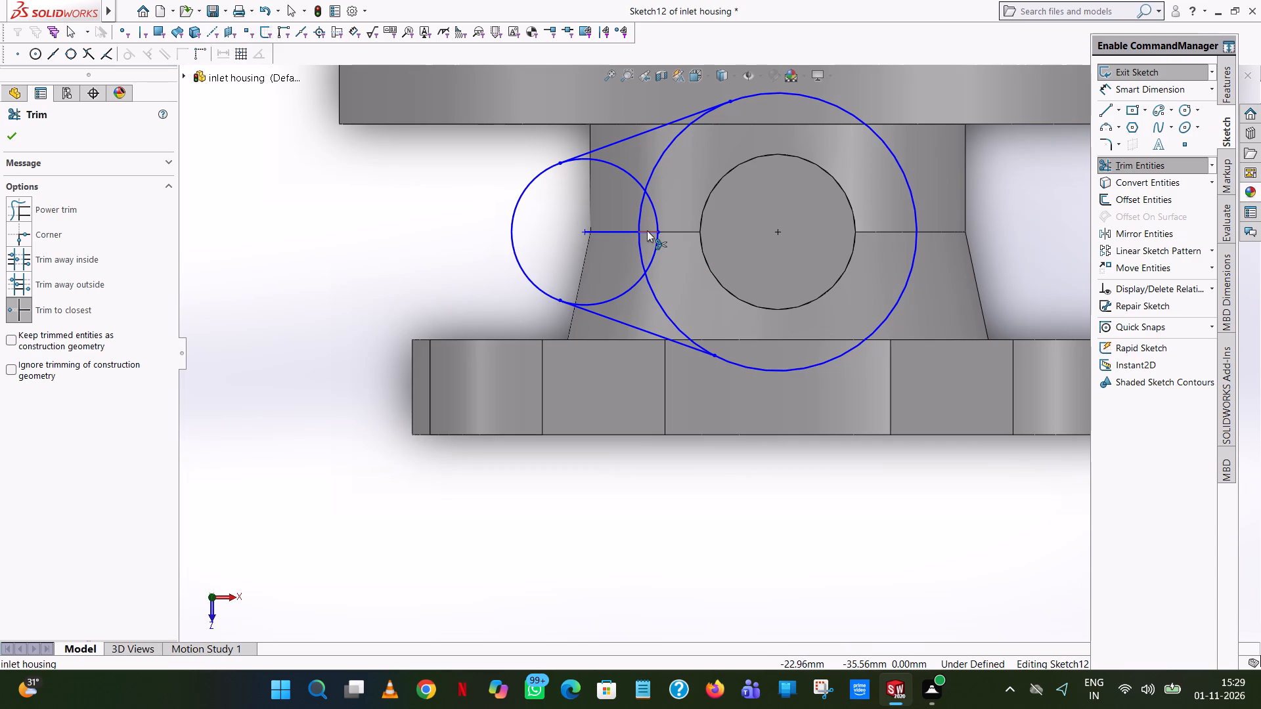
left_click(648, 230)
left_click(606, 228)
left_click(659, 221)
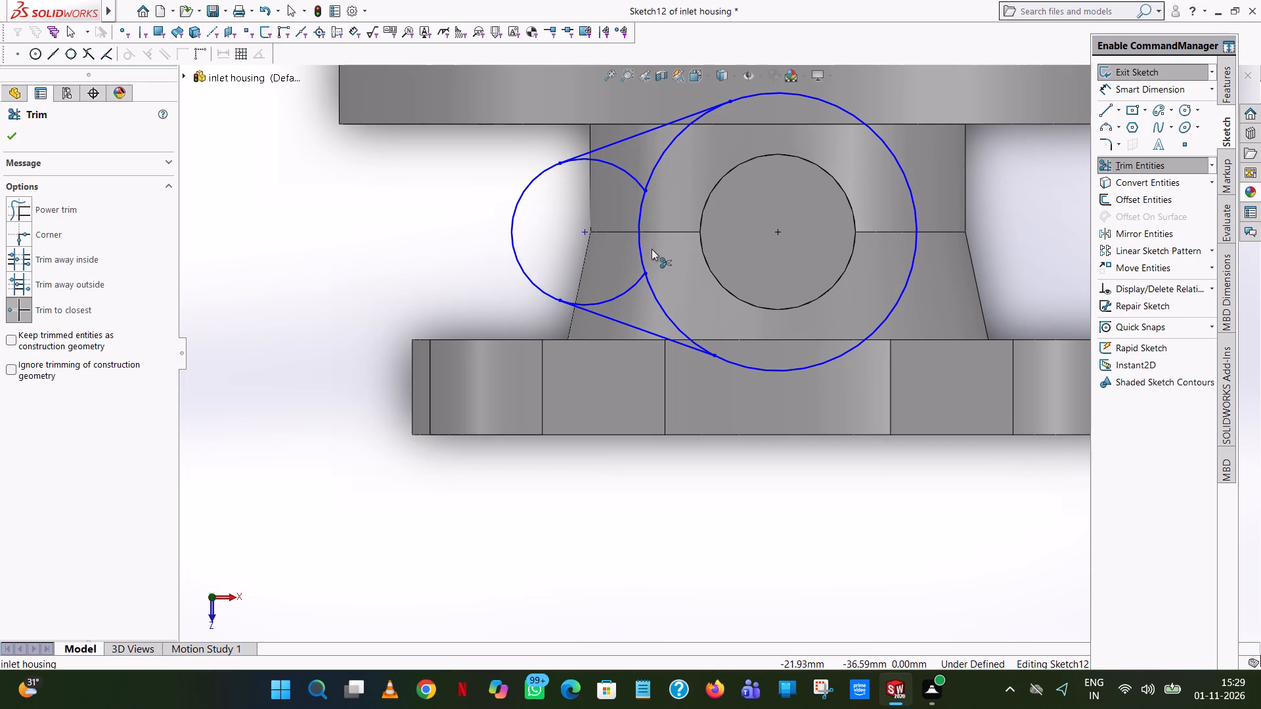
left_click(638, 286)
left_click(628, 175)
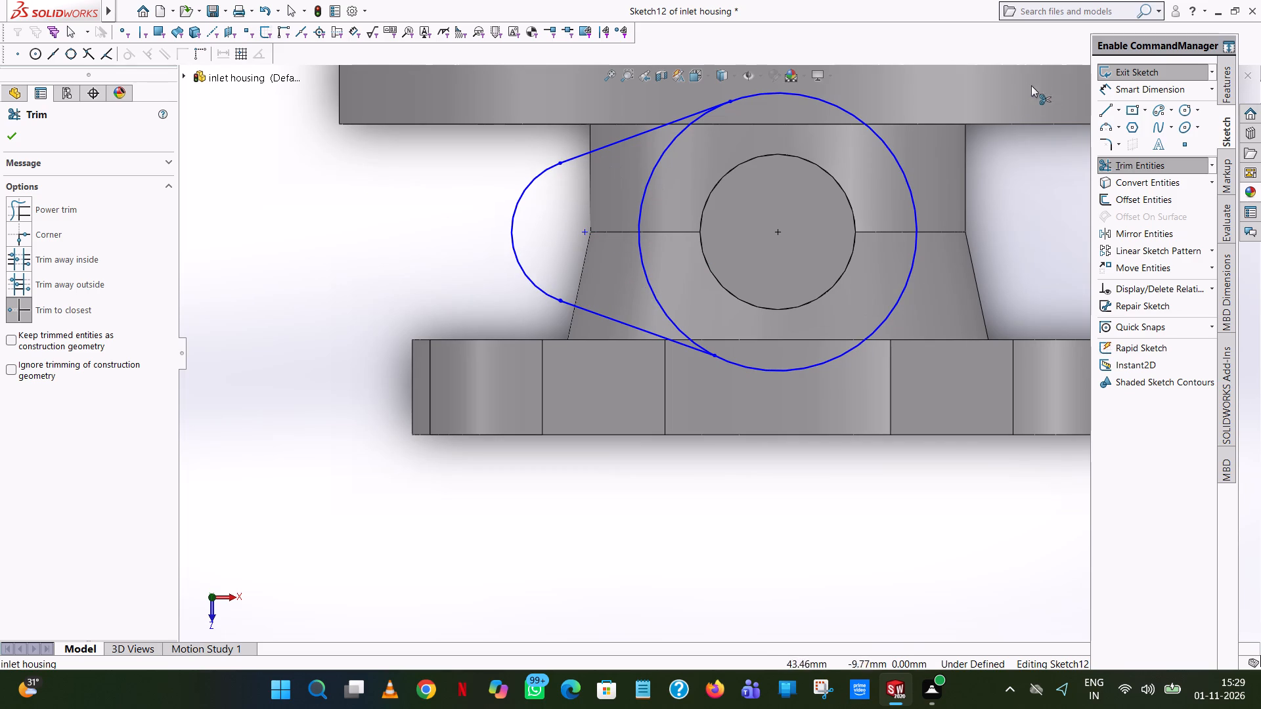
Draw a vertical line about 15.7 mm long downward from the large circle's centre.
left_click(1098, 106)
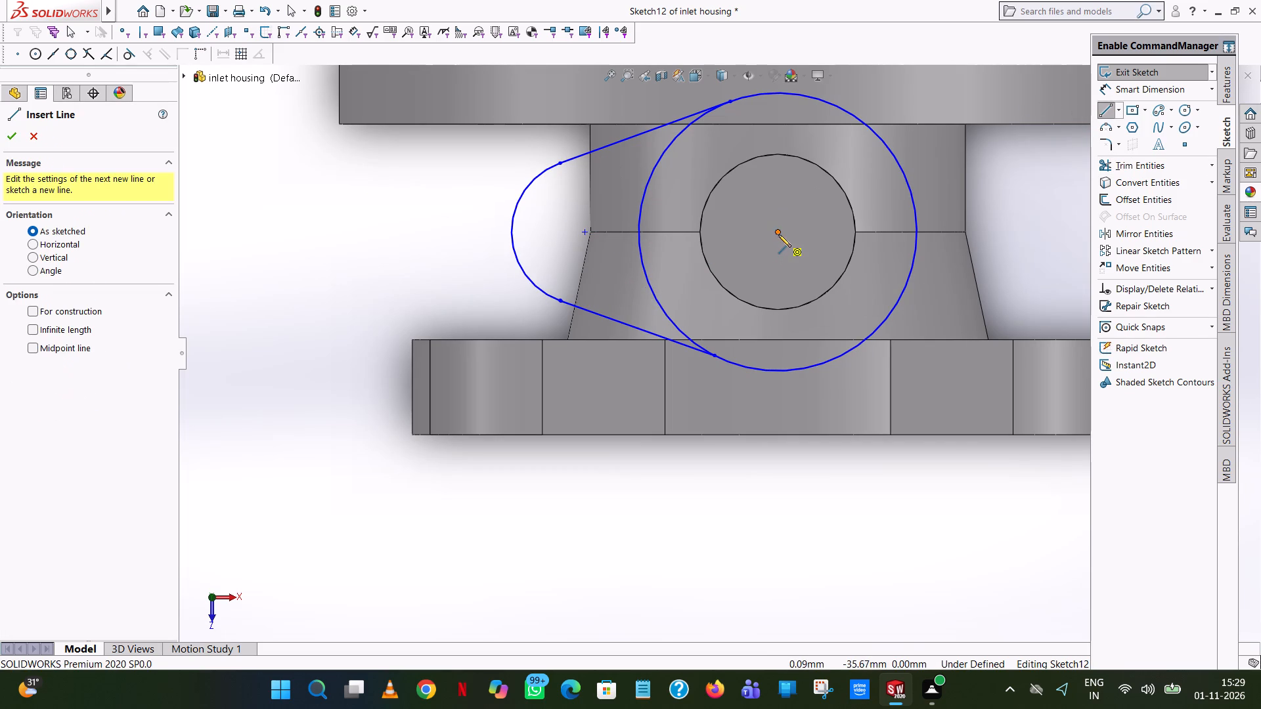
left_click(778, 234)
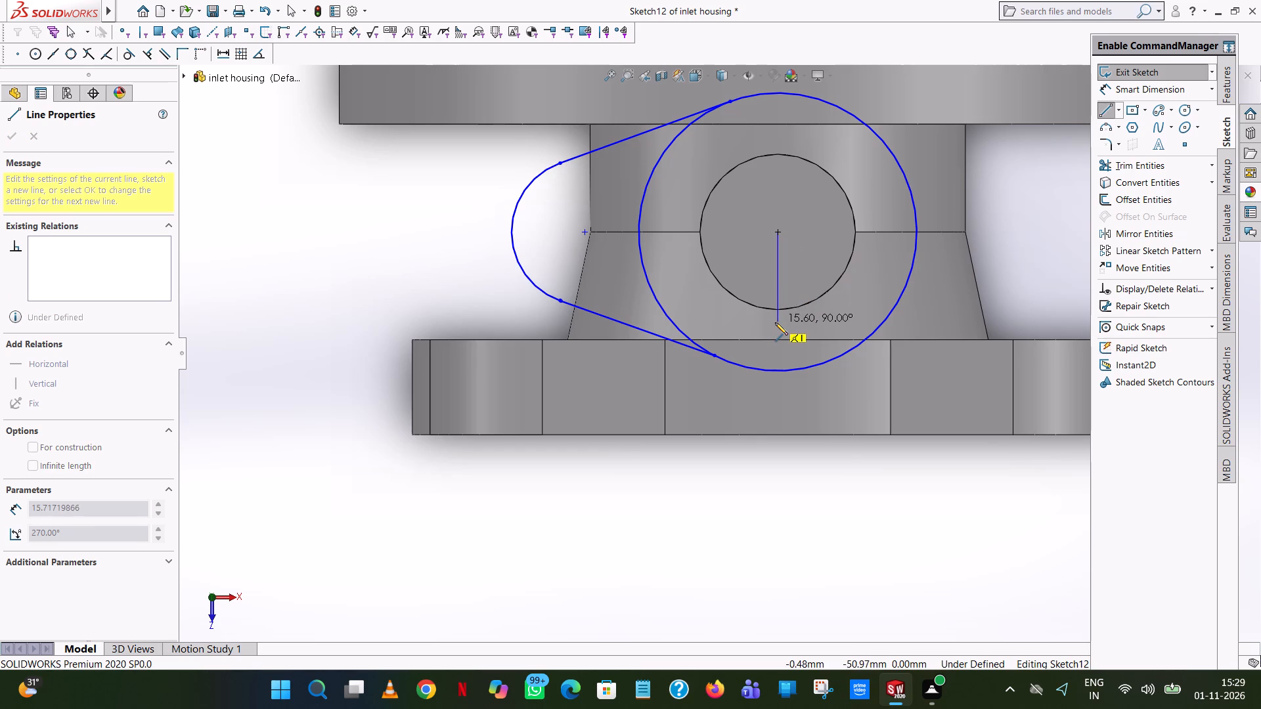
left_click(775, 322)
right_click(775, 322)
left_click(797, 331)
left_click(776, 270)
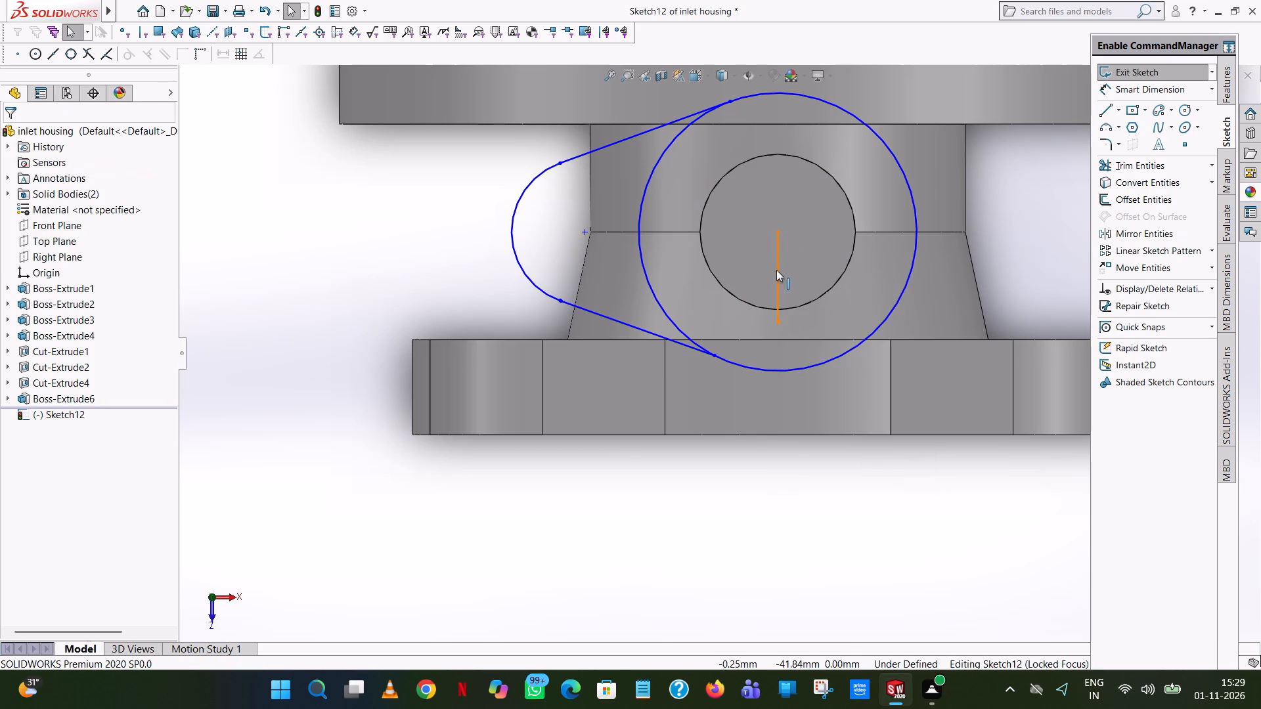
left_click(1025, 211)
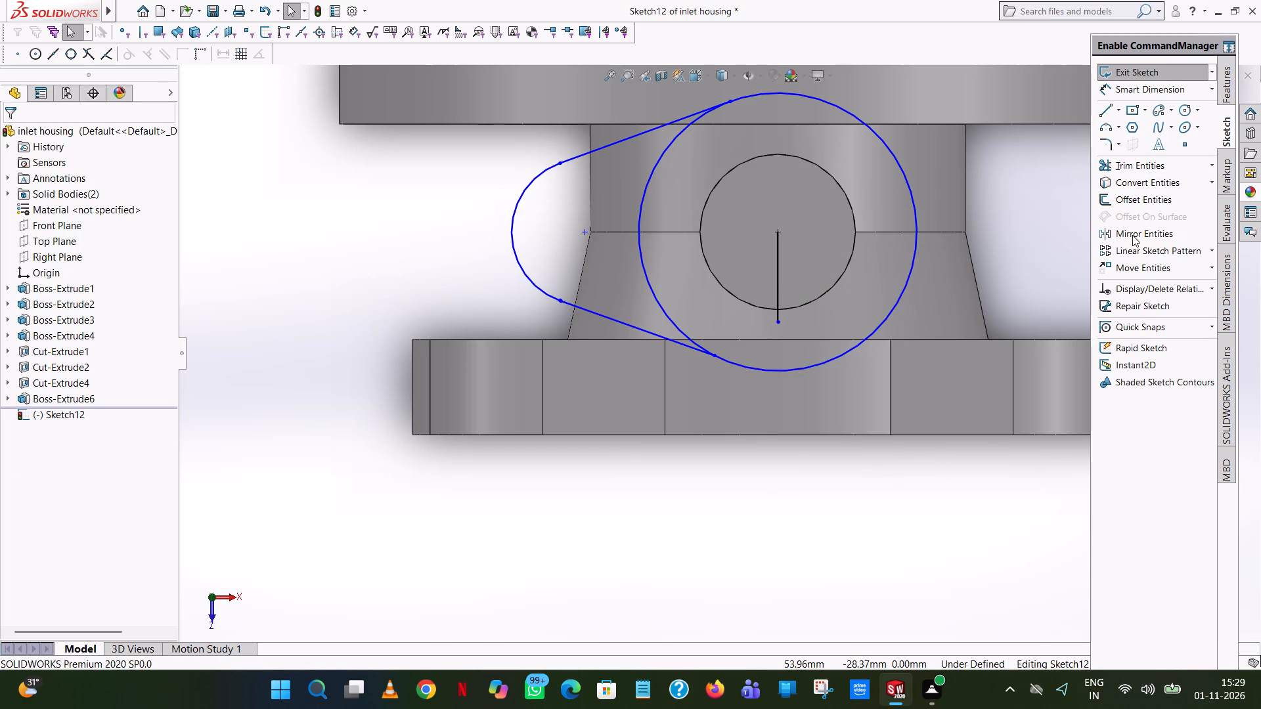
Mirror the small outer arc and both slanted lines about the vertical line, keeping the originals.
left_click(1132, 235)
left_click(523, 198)
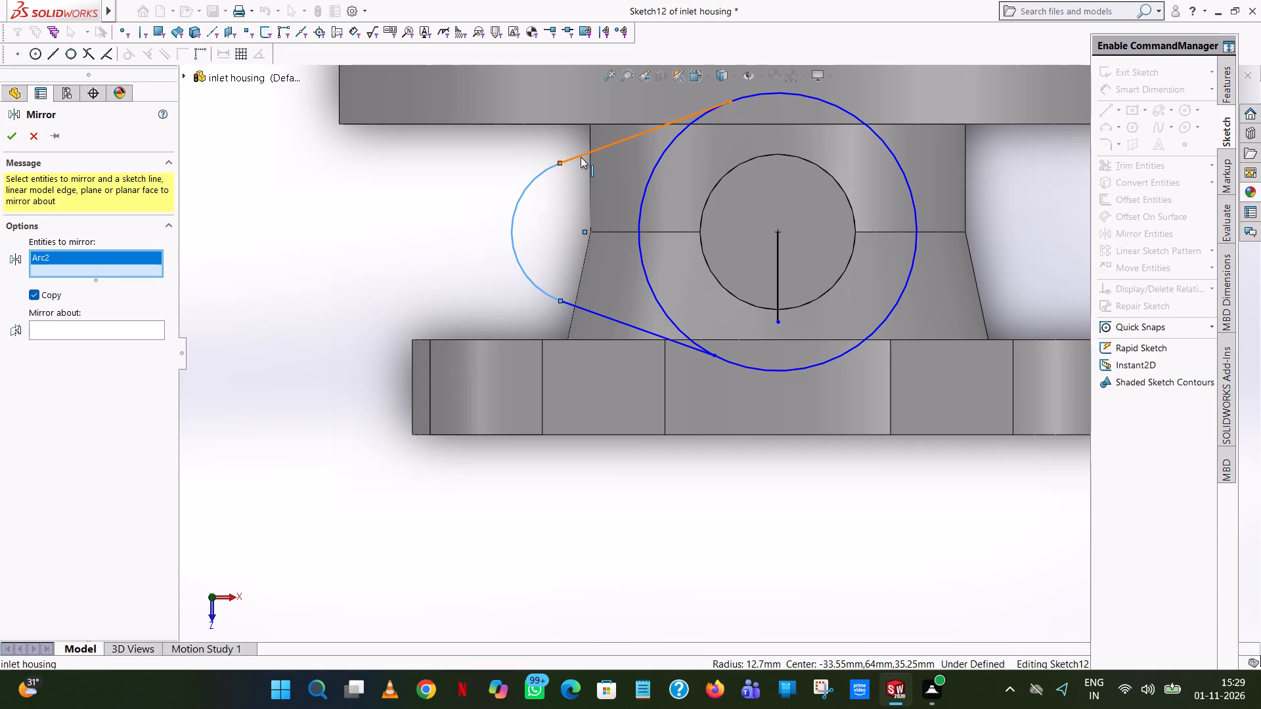
left_click(582, 156)
left_click(600, 314)
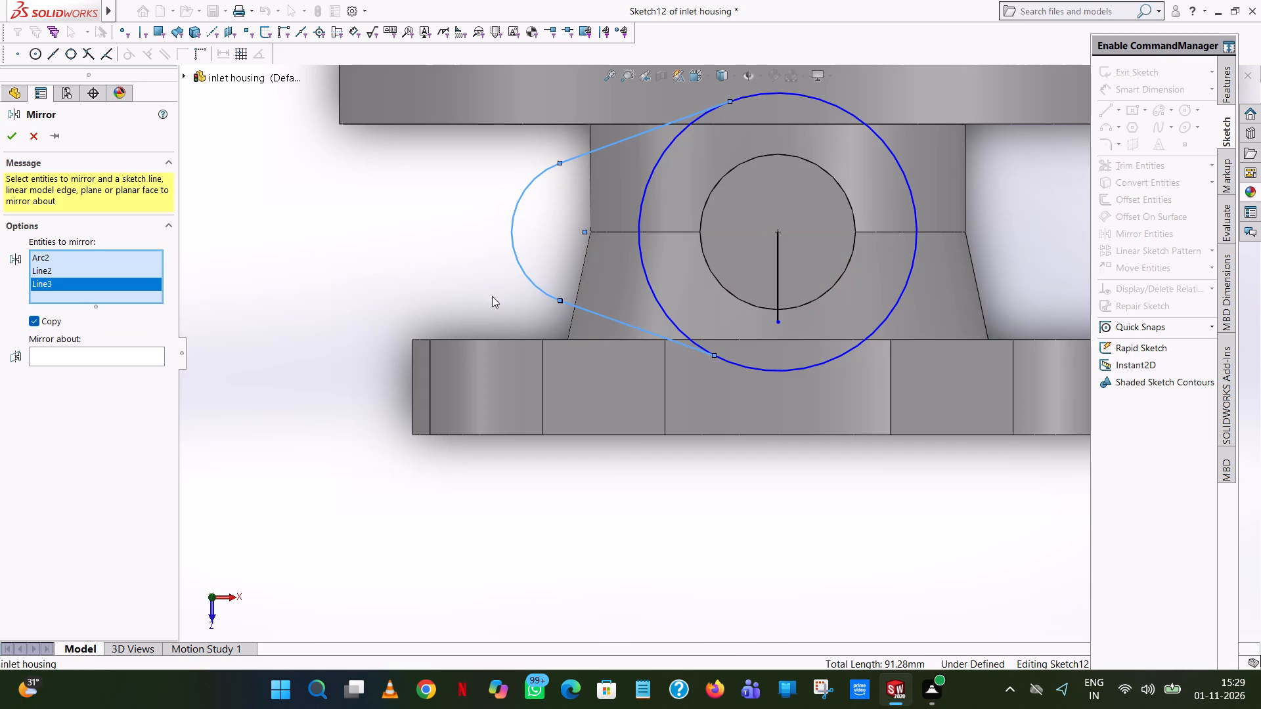
left_click(146, 360)
left_click(776, 249)
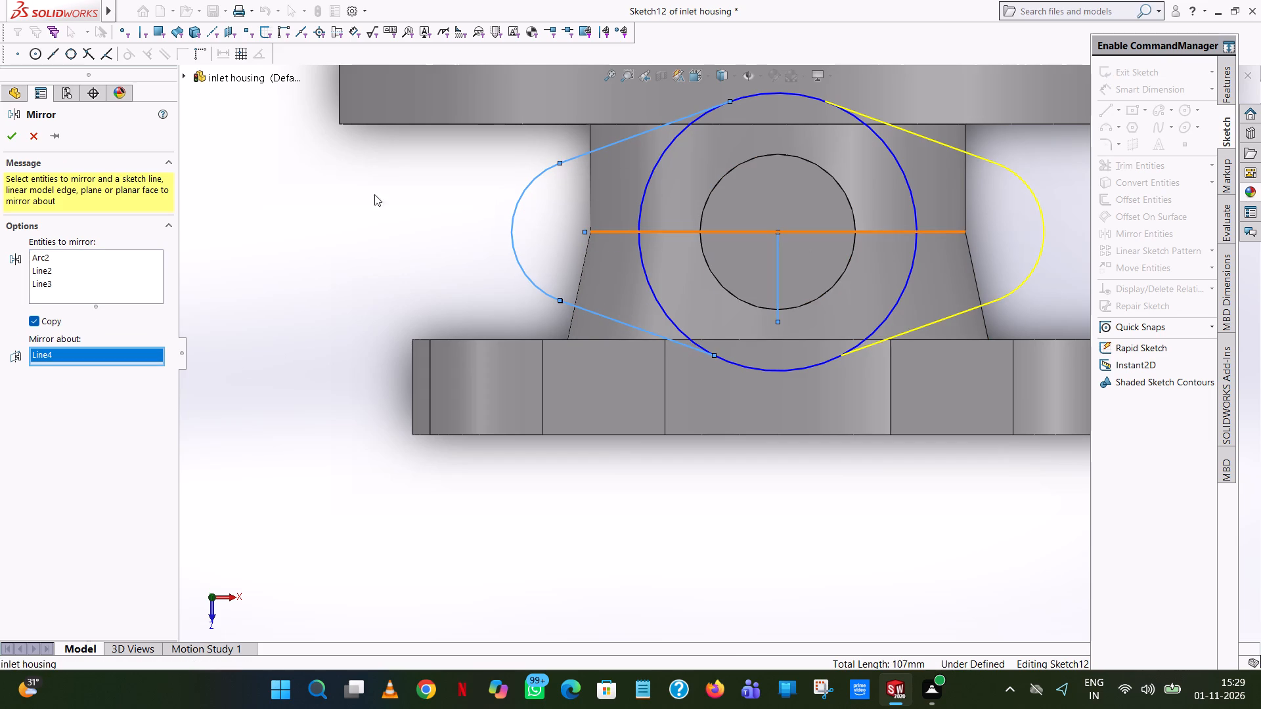
left_click(15, 144)
Trim the large circle's two inner side arcs and the vertical line, leaving one closed flange outline.
left_click(1203, 167)
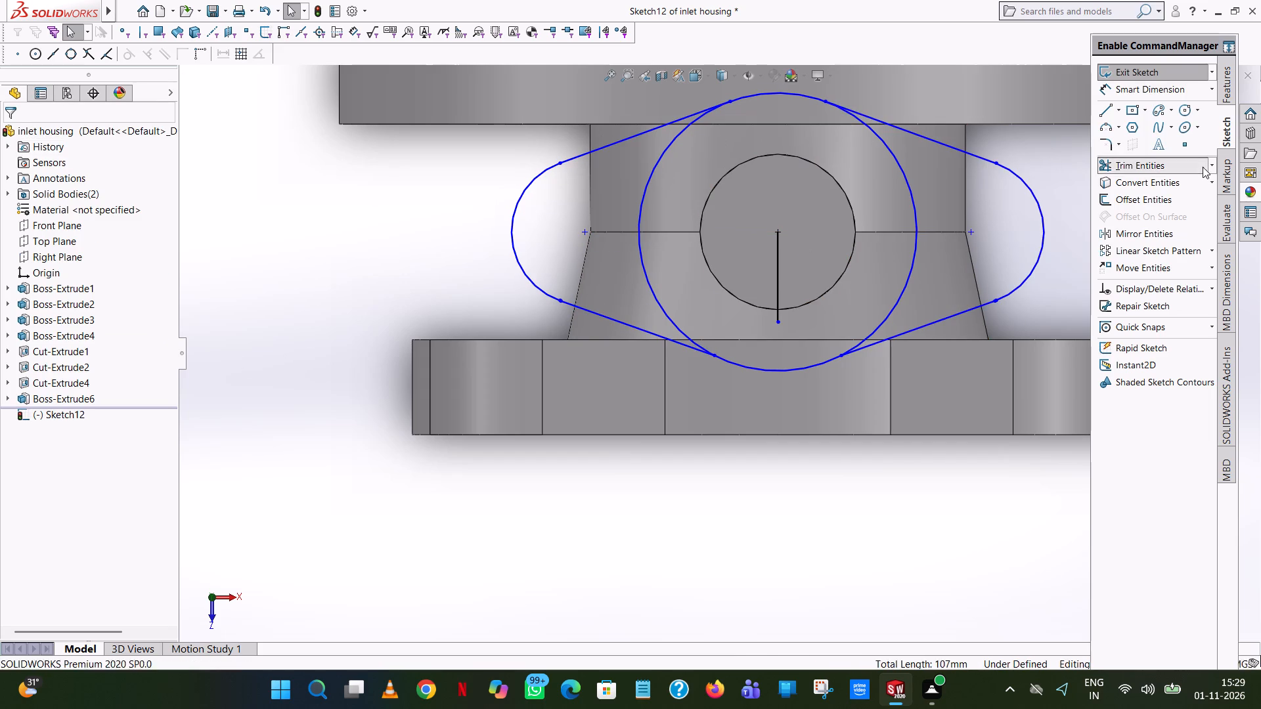
left_click(887, 151)
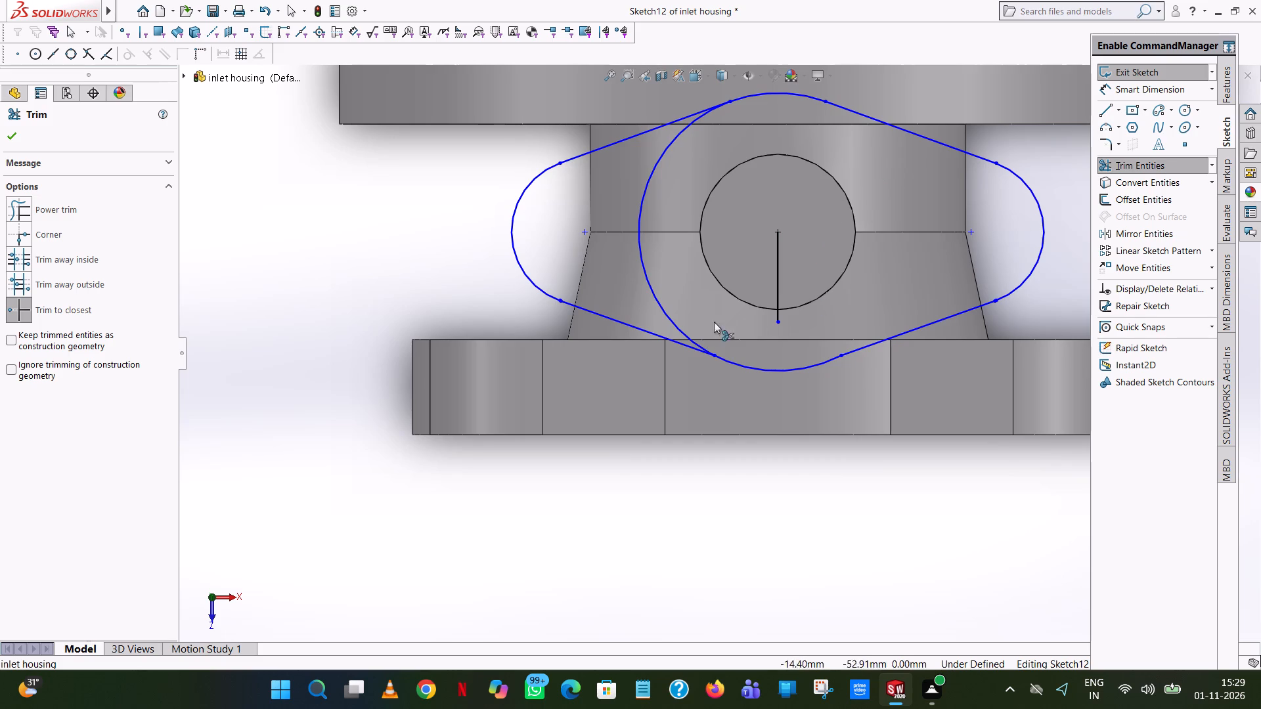
left_click(779, 270)
left_click(643, 196)
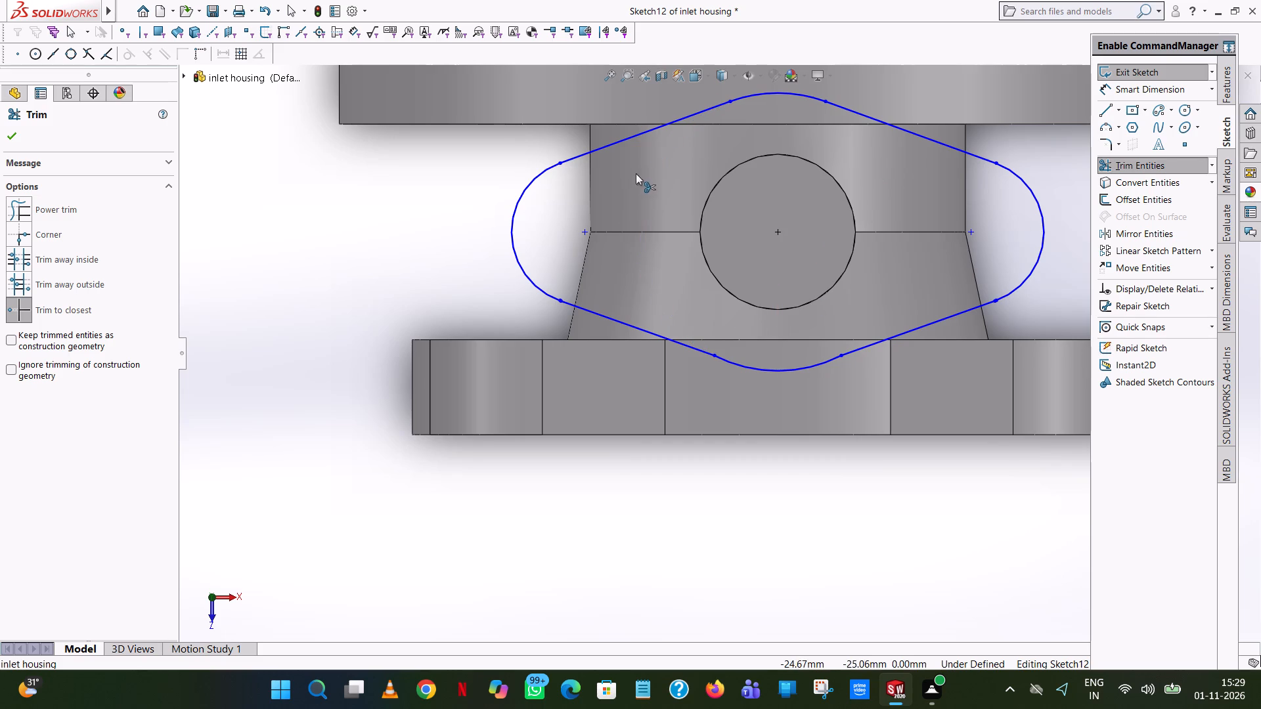
scroll(636, 173, "up", 3)
left_click(7, 142)
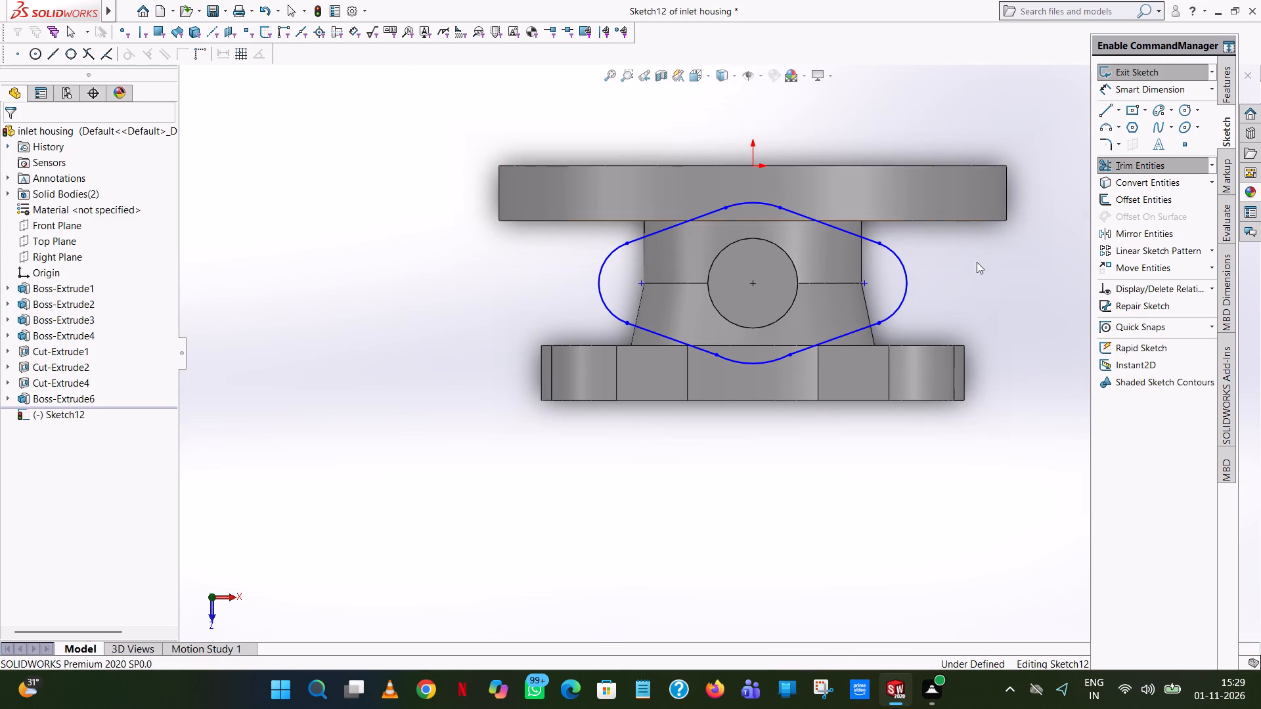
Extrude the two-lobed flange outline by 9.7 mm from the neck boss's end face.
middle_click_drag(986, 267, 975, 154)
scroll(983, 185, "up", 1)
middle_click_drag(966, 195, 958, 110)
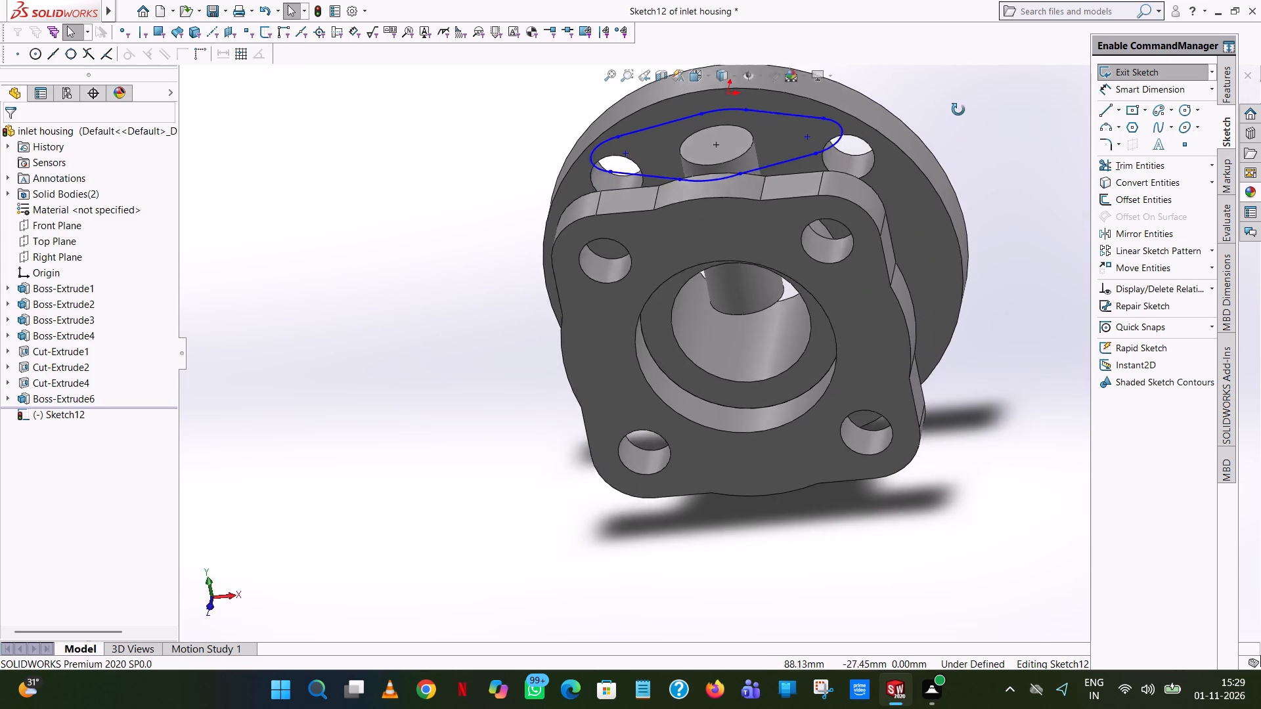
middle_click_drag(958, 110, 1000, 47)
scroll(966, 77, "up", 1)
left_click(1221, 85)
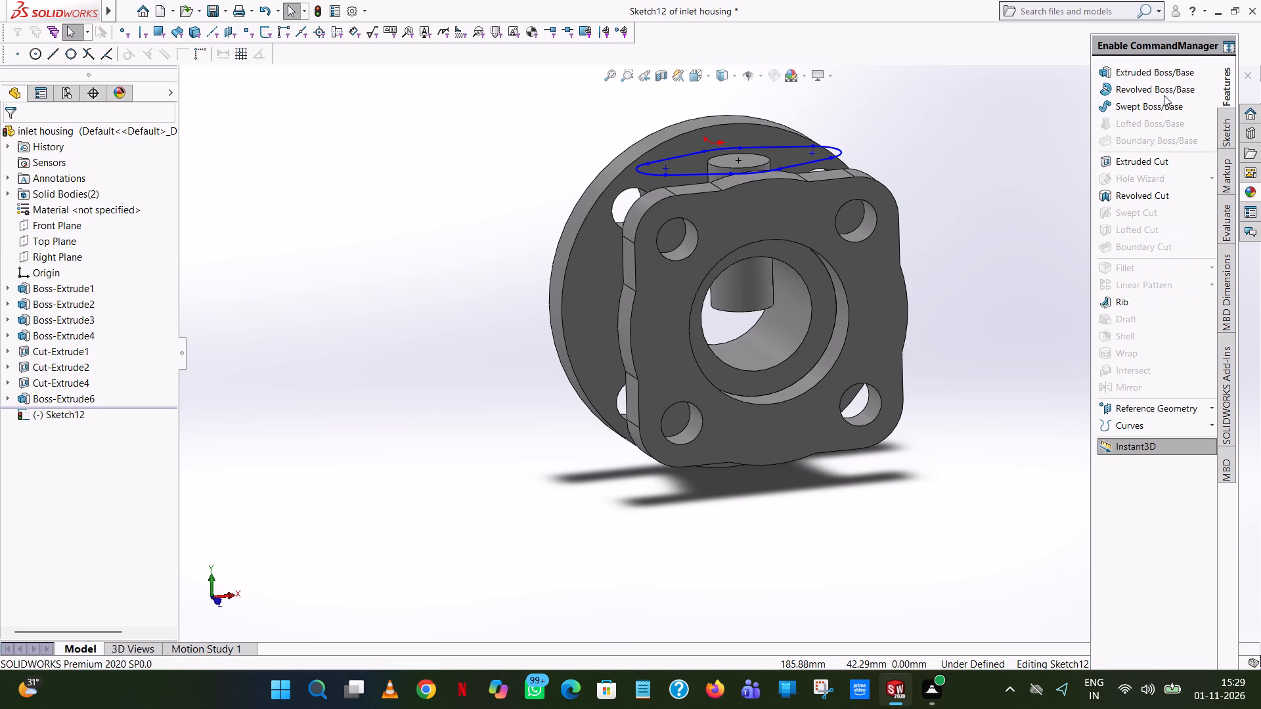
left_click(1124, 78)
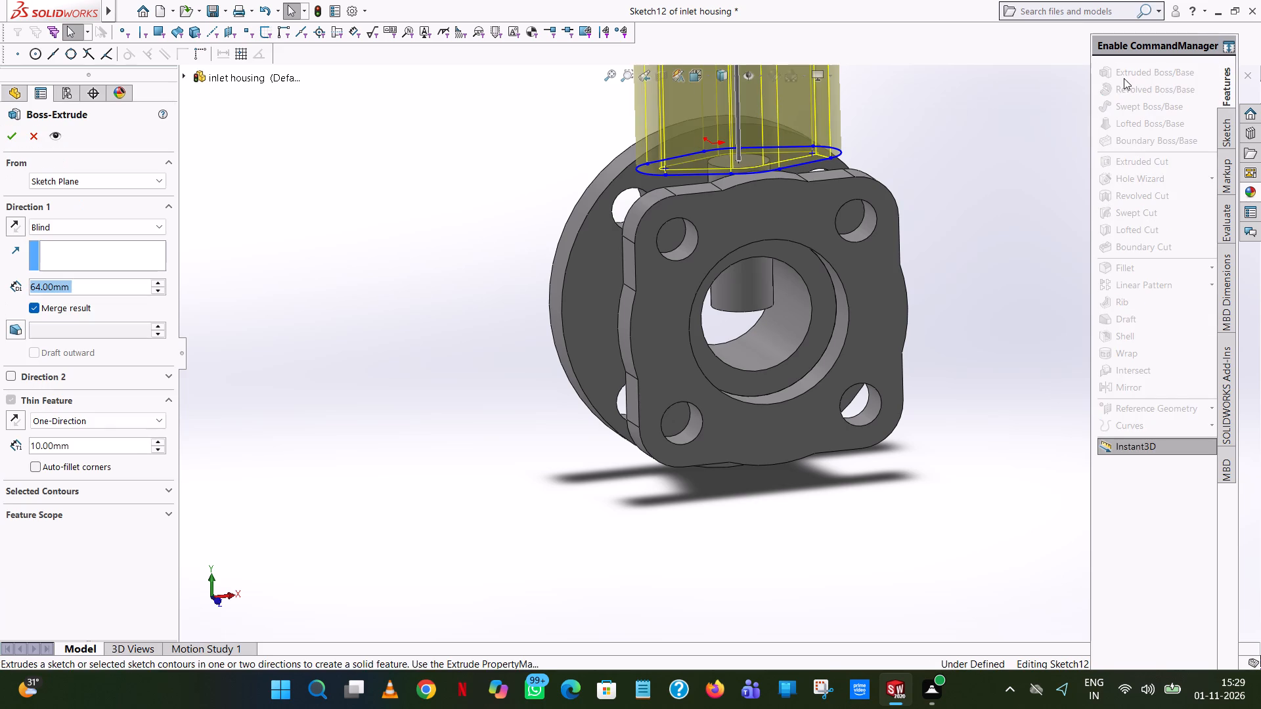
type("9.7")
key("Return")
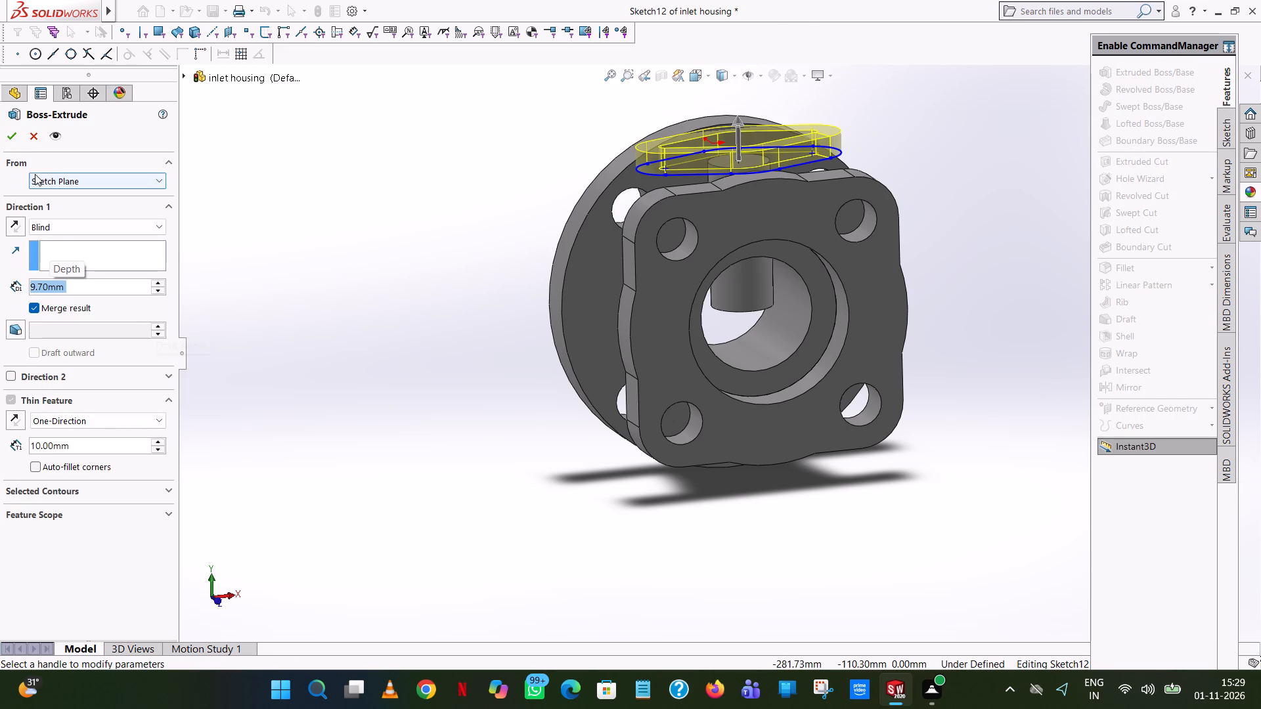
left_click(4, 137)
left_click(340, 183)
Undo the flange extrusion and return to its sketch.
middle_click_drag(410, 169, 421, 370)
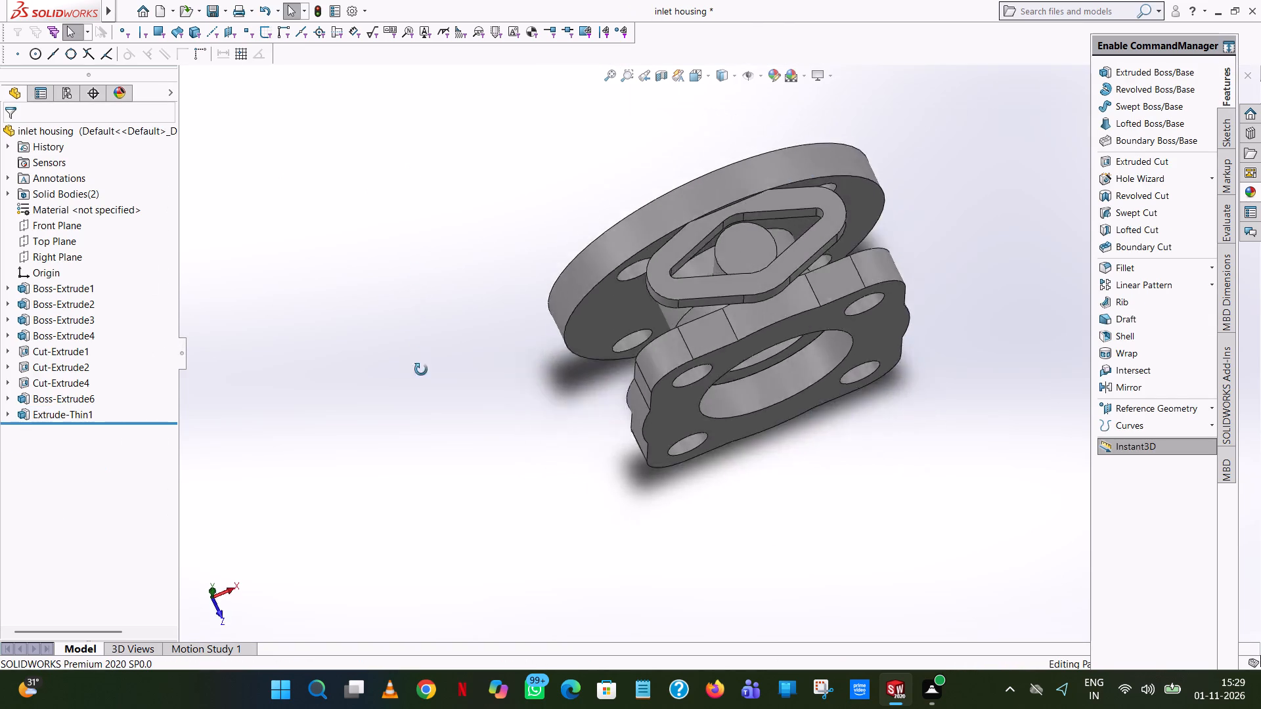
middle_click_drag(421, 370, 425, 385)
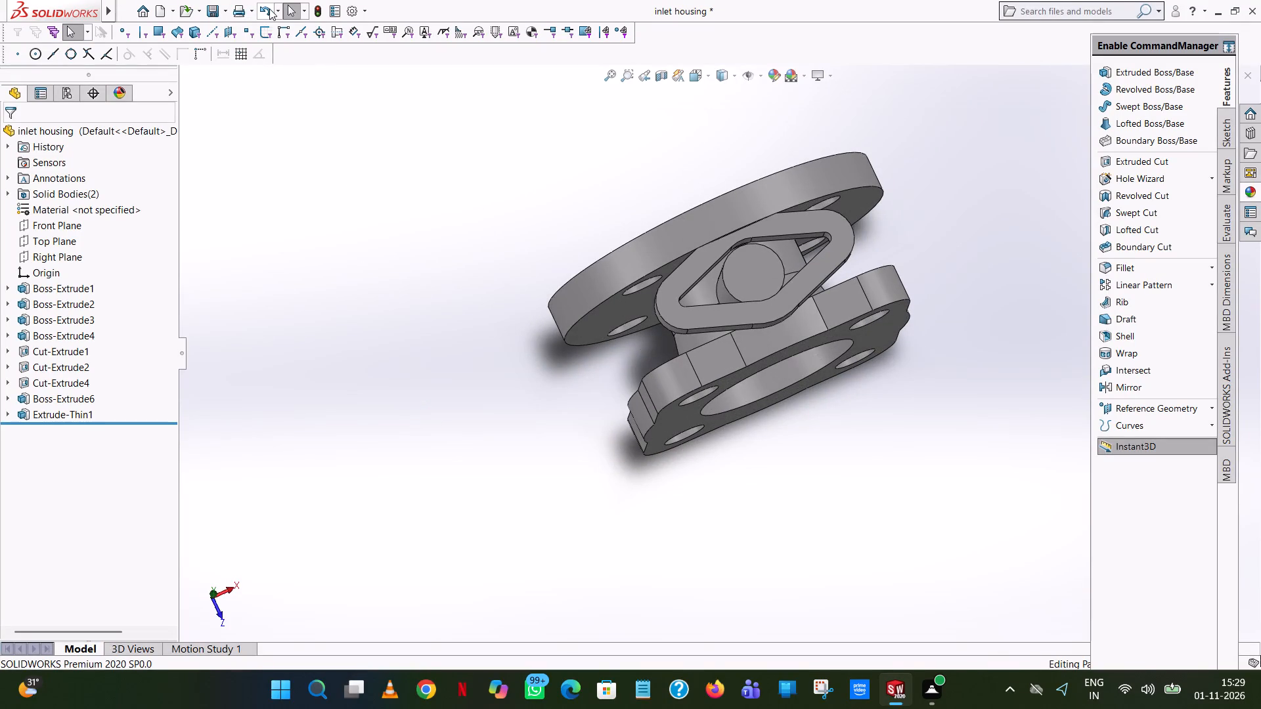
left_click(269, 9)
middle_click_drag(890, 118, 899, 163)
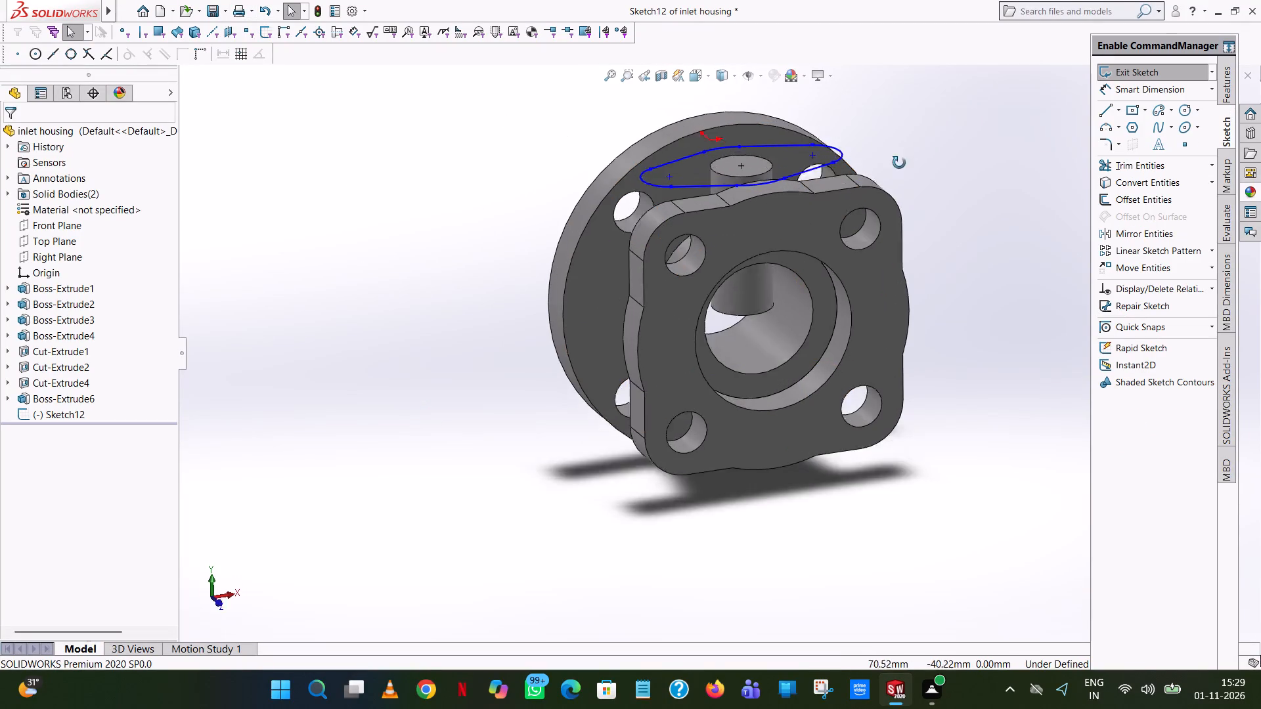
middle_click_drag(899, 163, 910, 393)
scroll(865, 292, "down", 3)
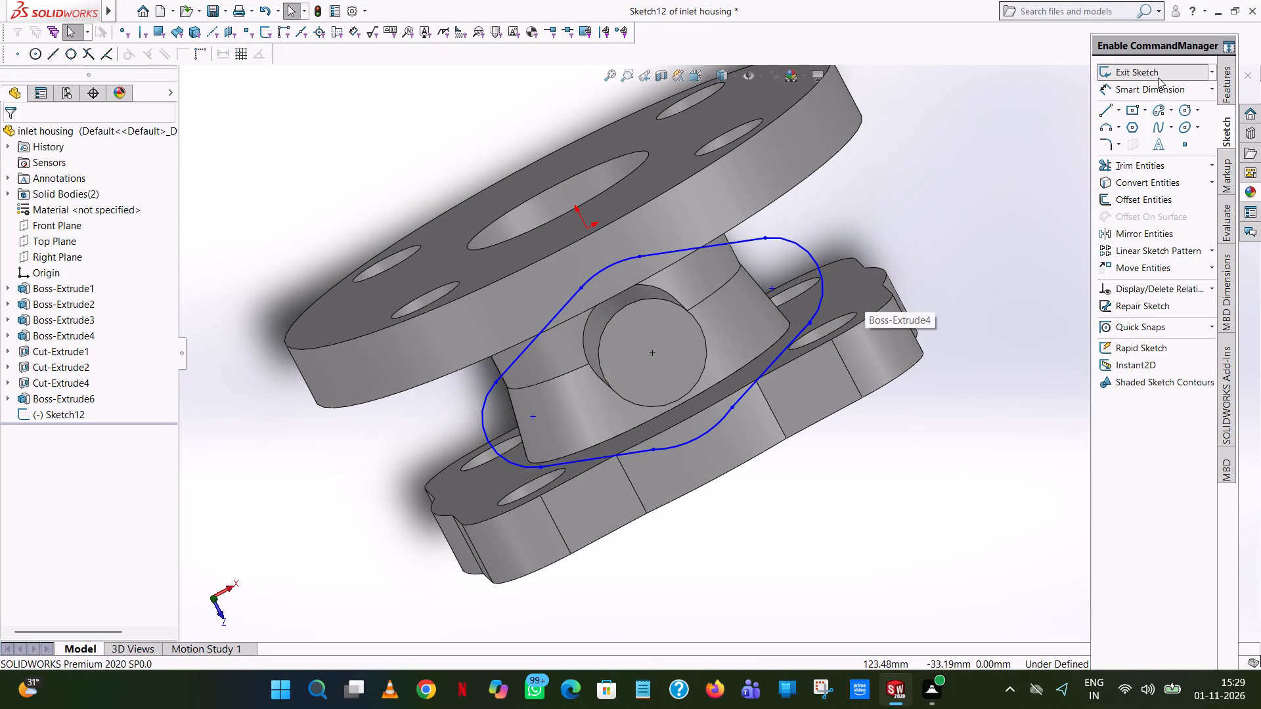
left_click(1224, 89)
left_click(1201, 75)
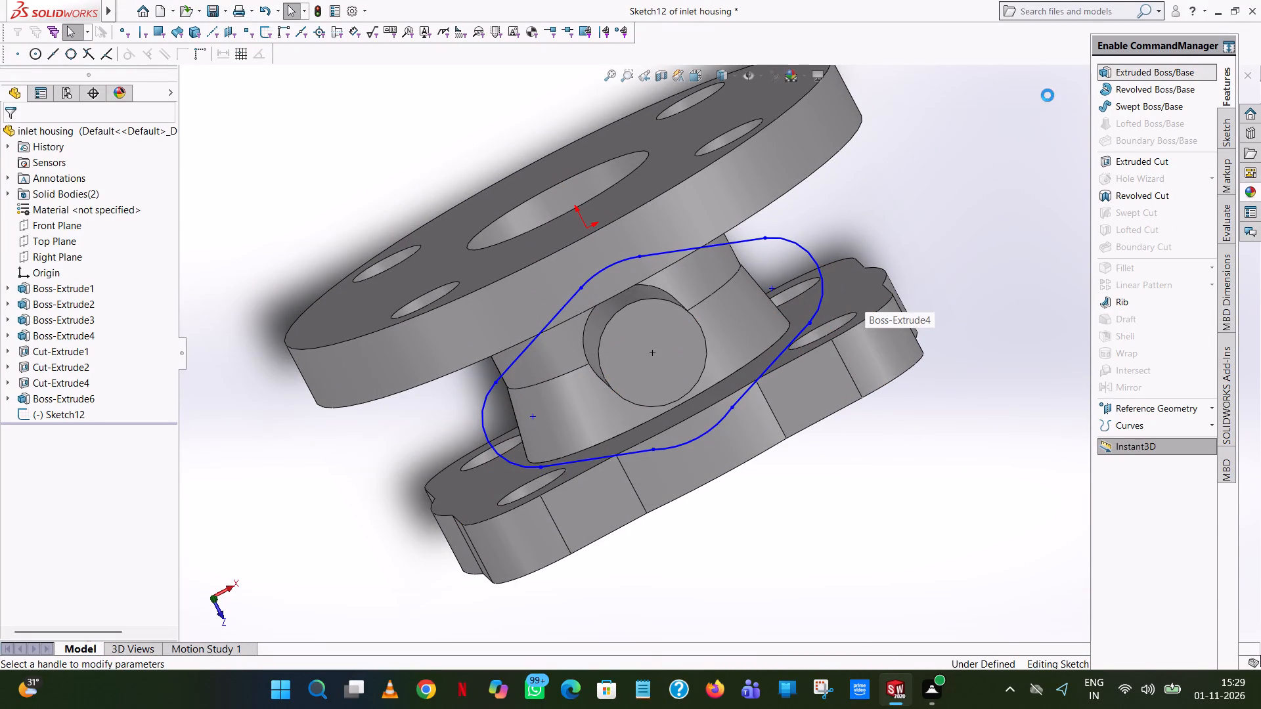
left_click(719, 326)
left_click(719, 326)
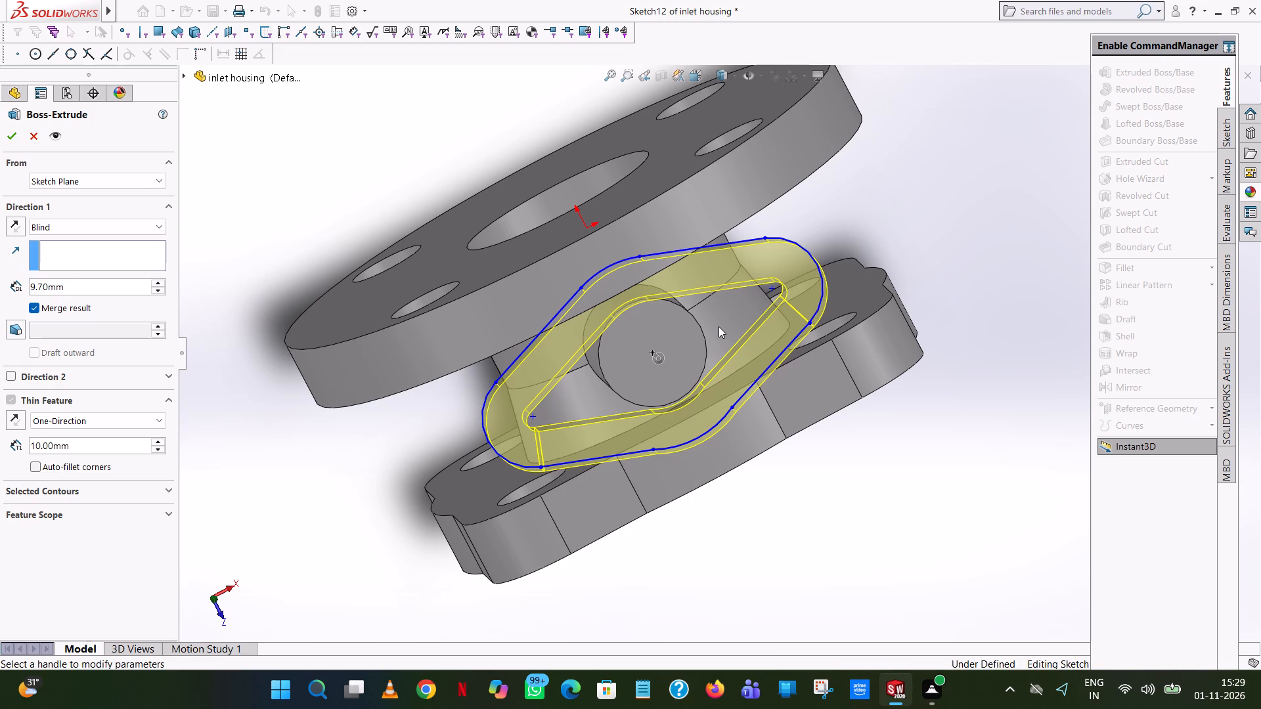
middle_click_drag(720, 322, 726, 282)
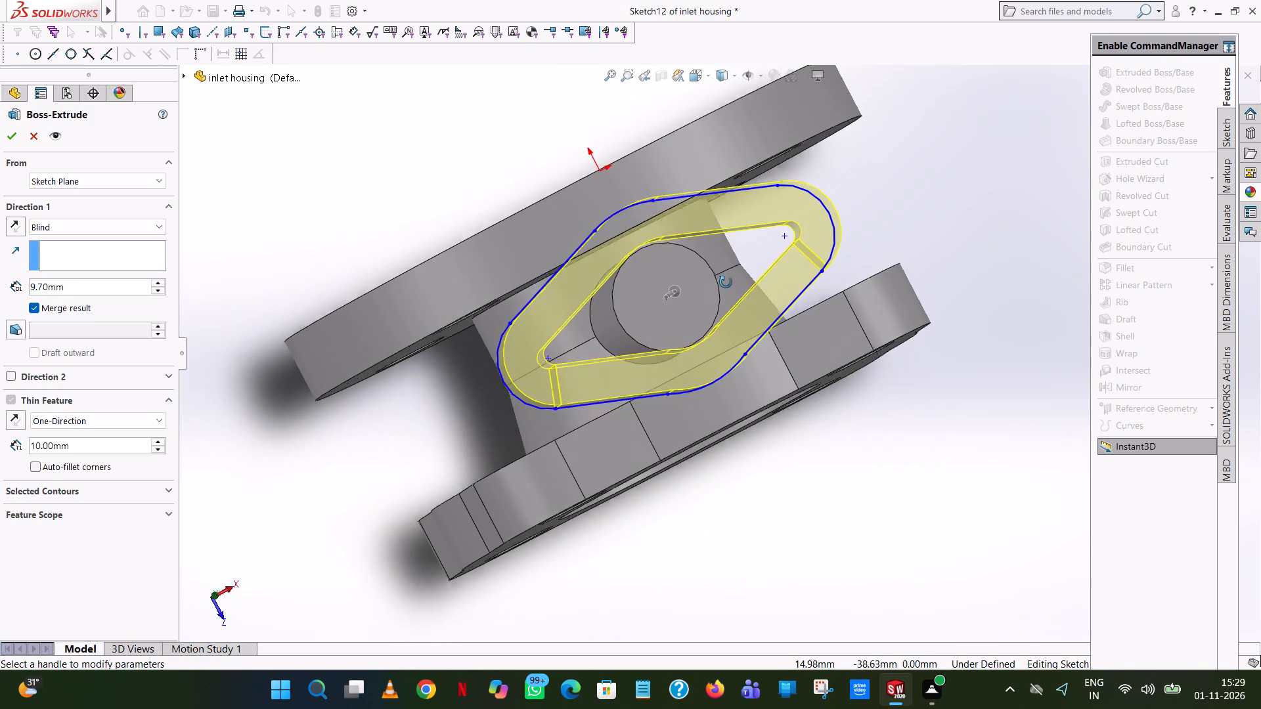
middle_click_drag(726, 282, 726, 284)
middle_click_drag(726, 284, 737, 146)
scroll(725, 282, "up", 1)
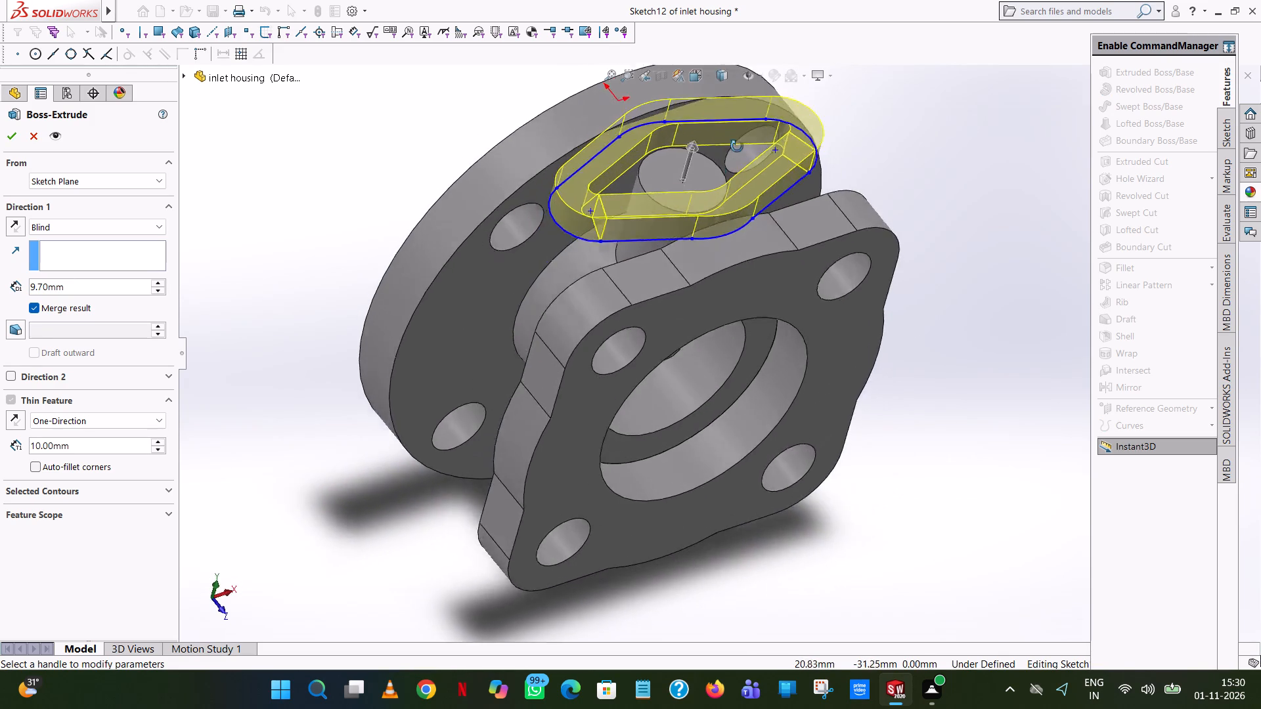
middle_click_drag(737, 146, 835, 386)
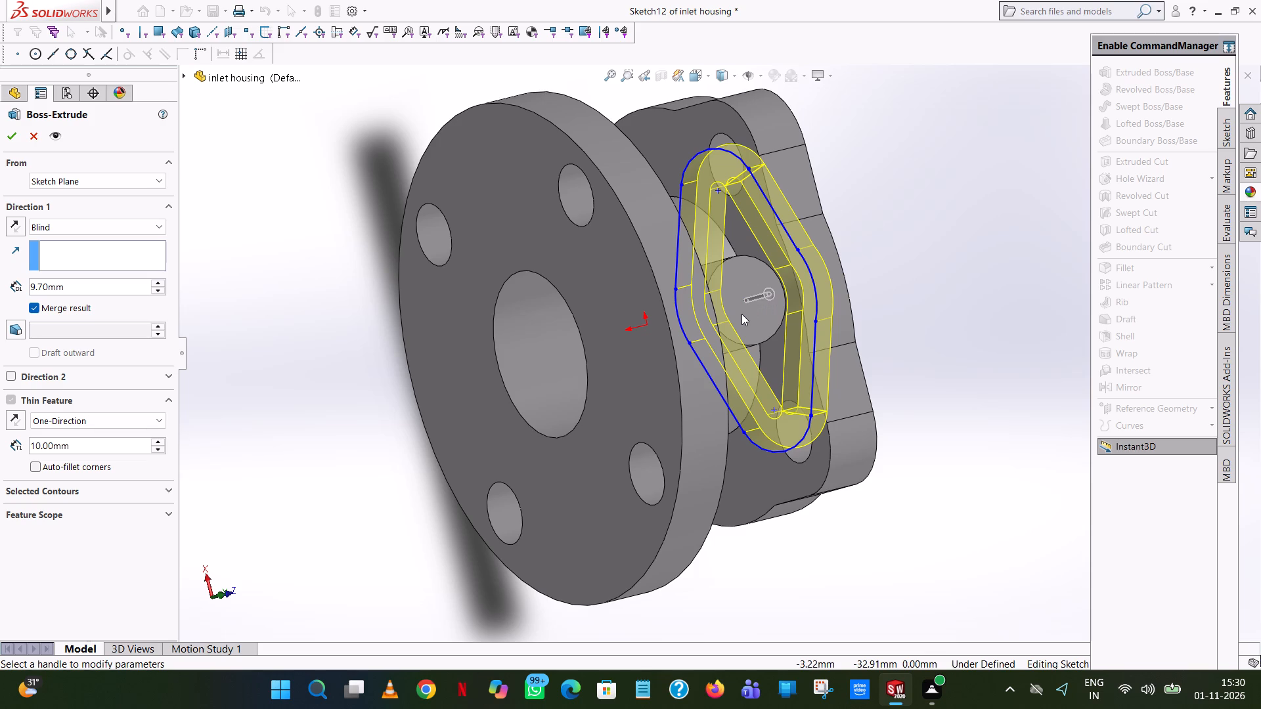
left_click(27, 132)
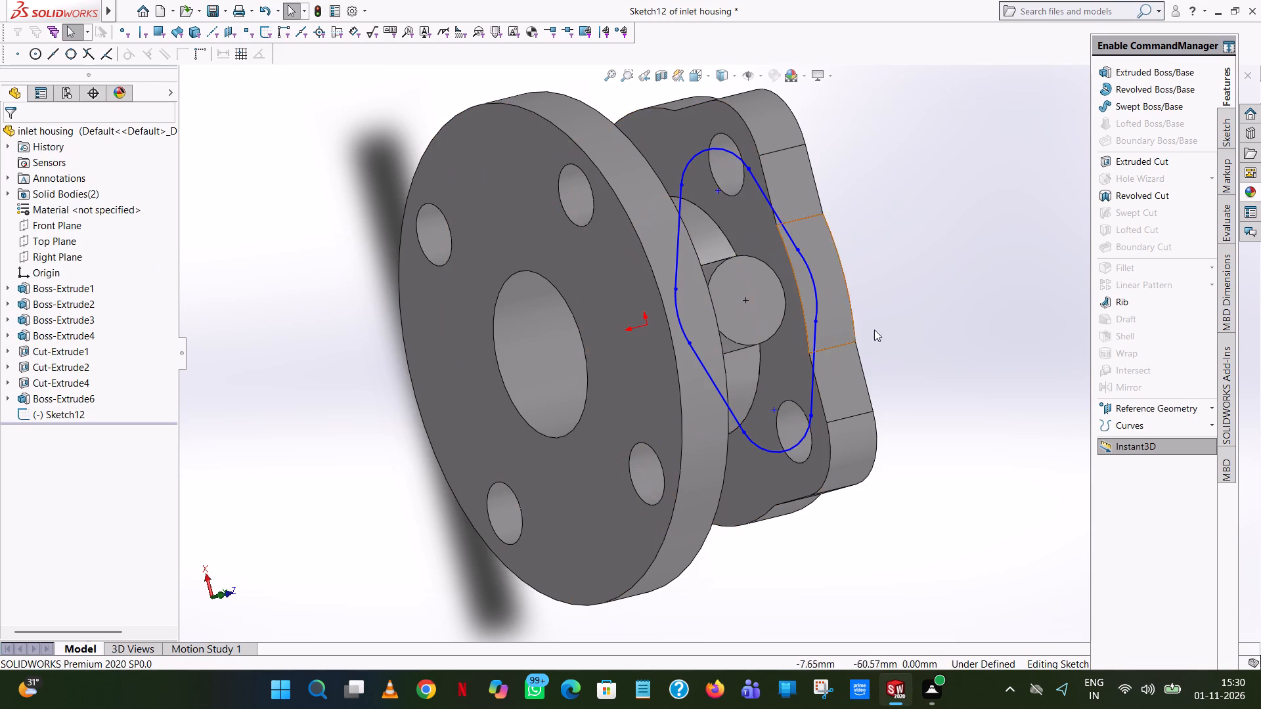
Trim the overlapping line end where the -X lobe's arc meets the slanted line on the square flange's side.
middle_click_drag(891, 332, 845, 300)
scroll(889, 330, "up", 1)
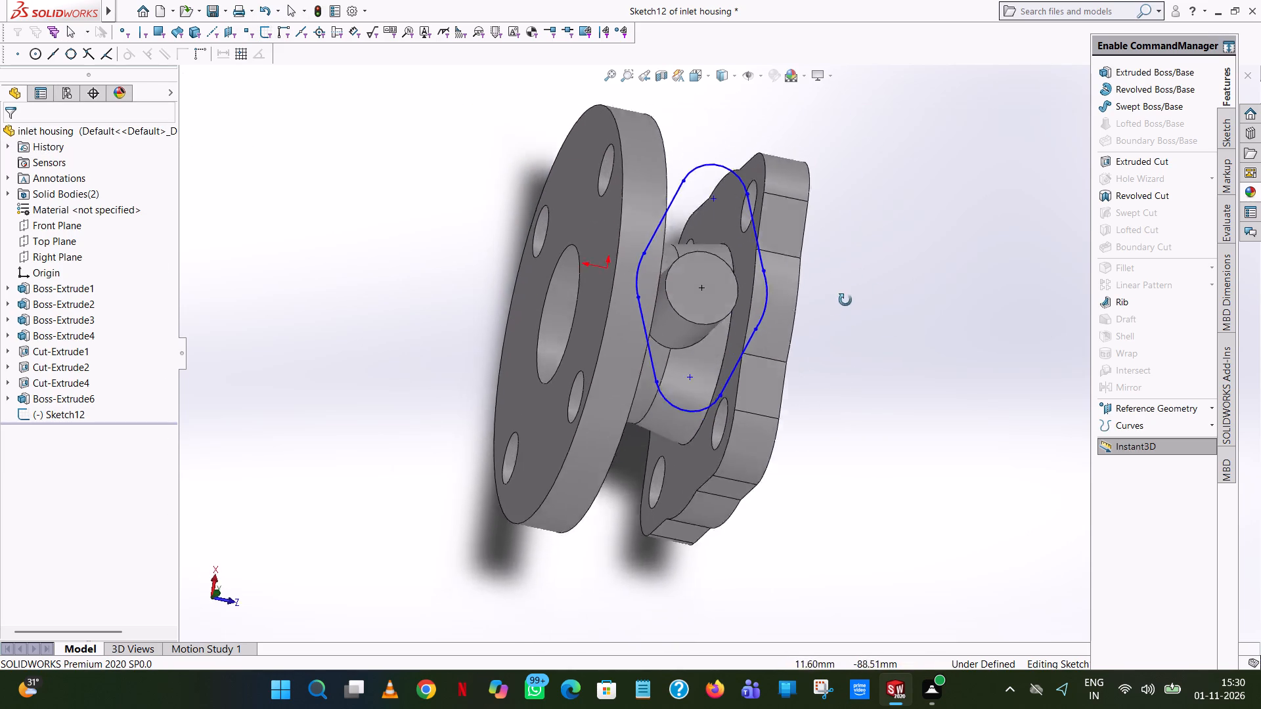
middle_click_drag(845, 300, 856, 339)
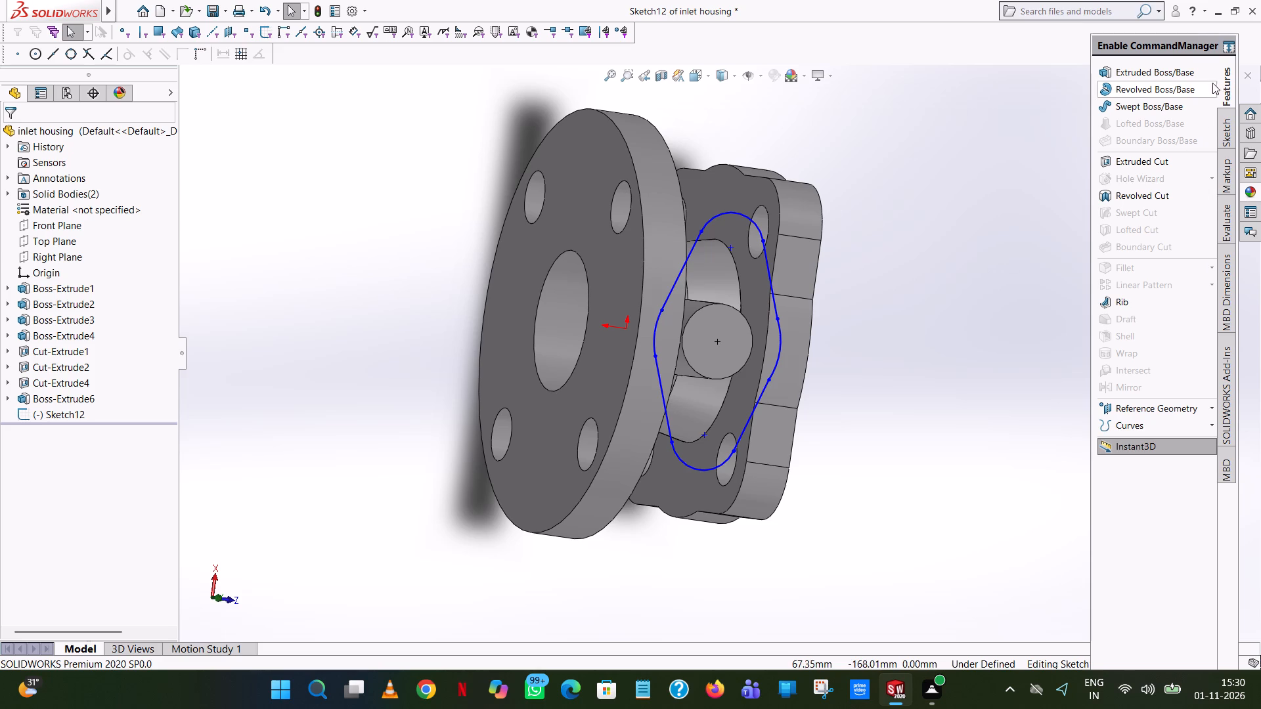
left_click(1233, 131)
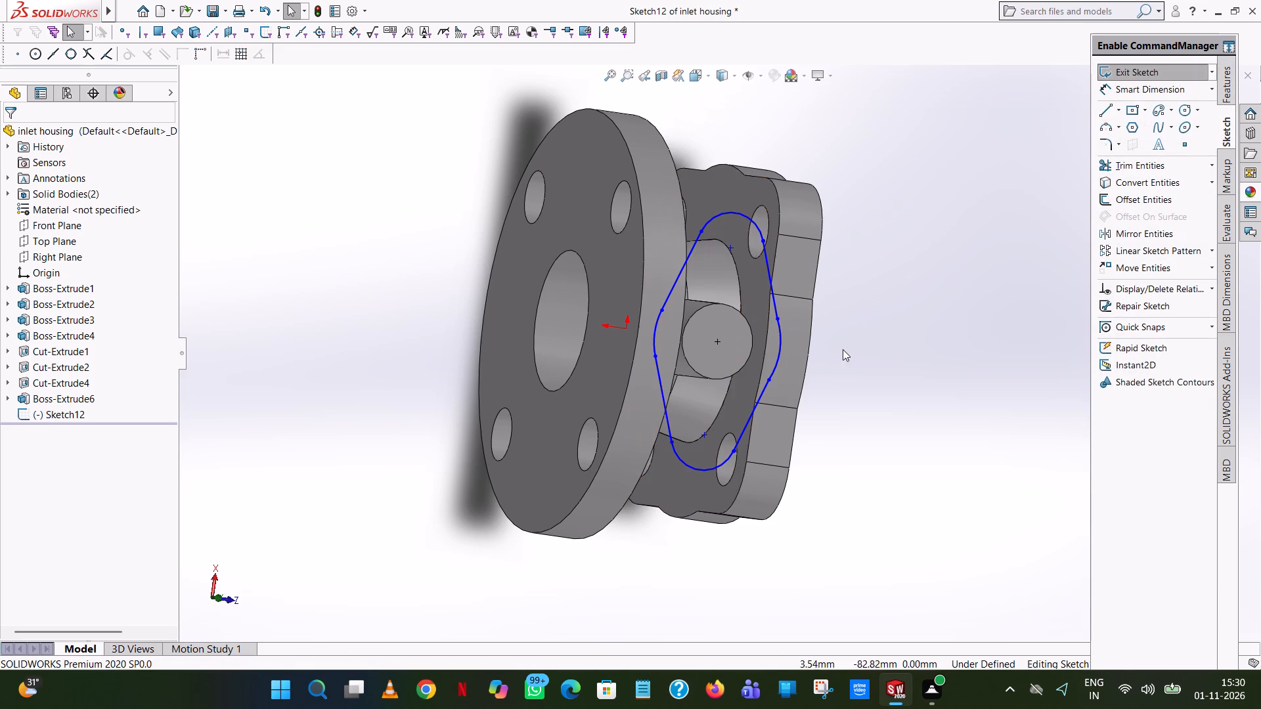
middle_click_drag(843, 348, 822, 338)
scroll(736, 348, "down", 7)
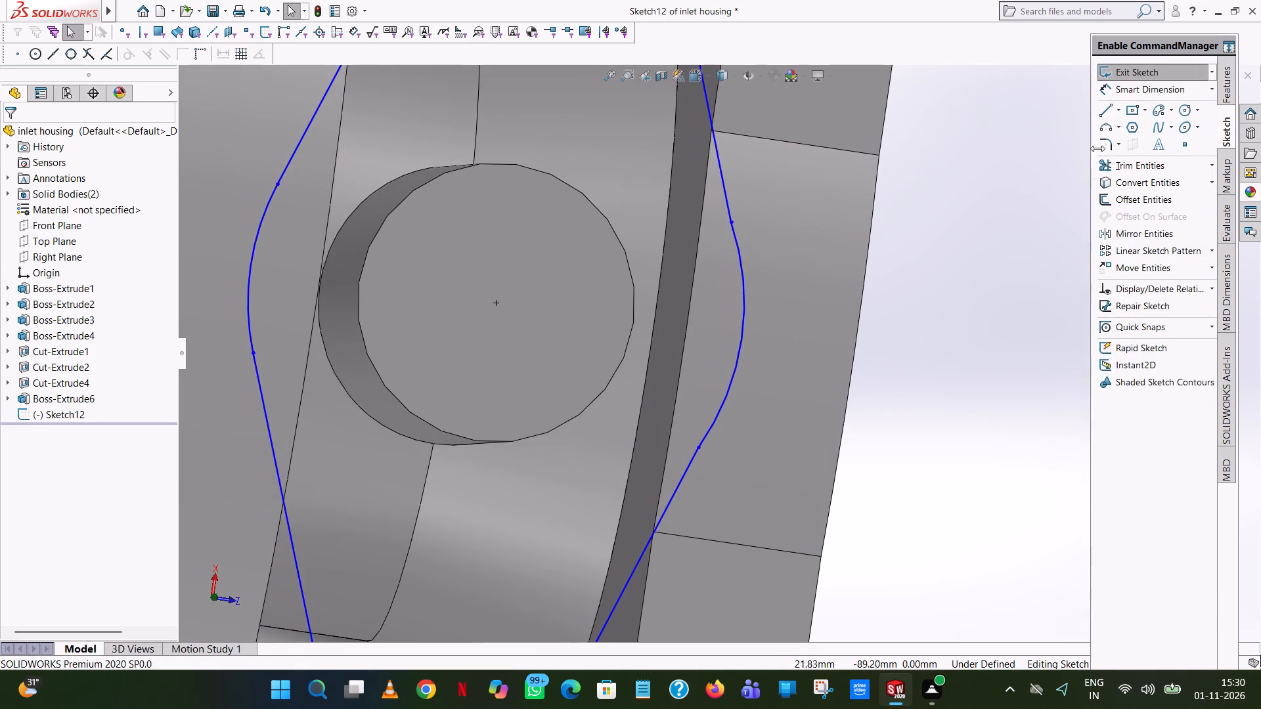
left_click(1155, 160)
scroll(708, 447, "down", 8)
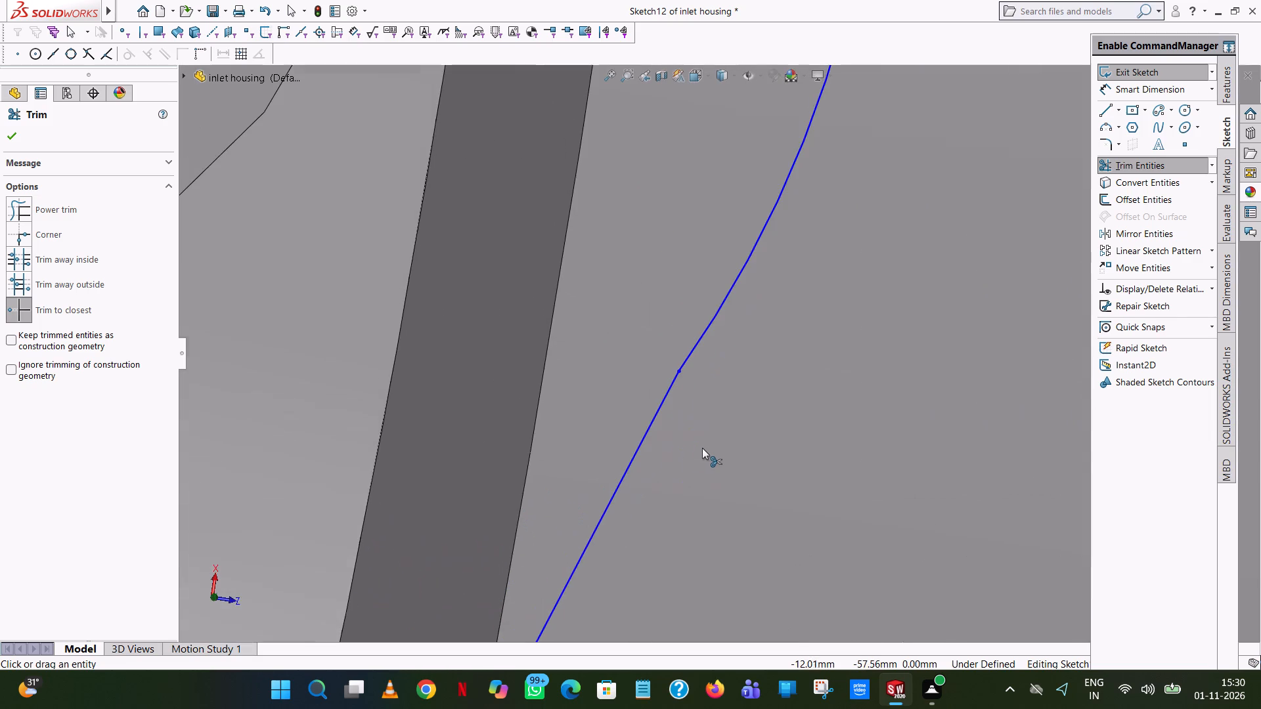
scroll(665, 377, "down", 9)
scroll(804, 331, "down", 6)
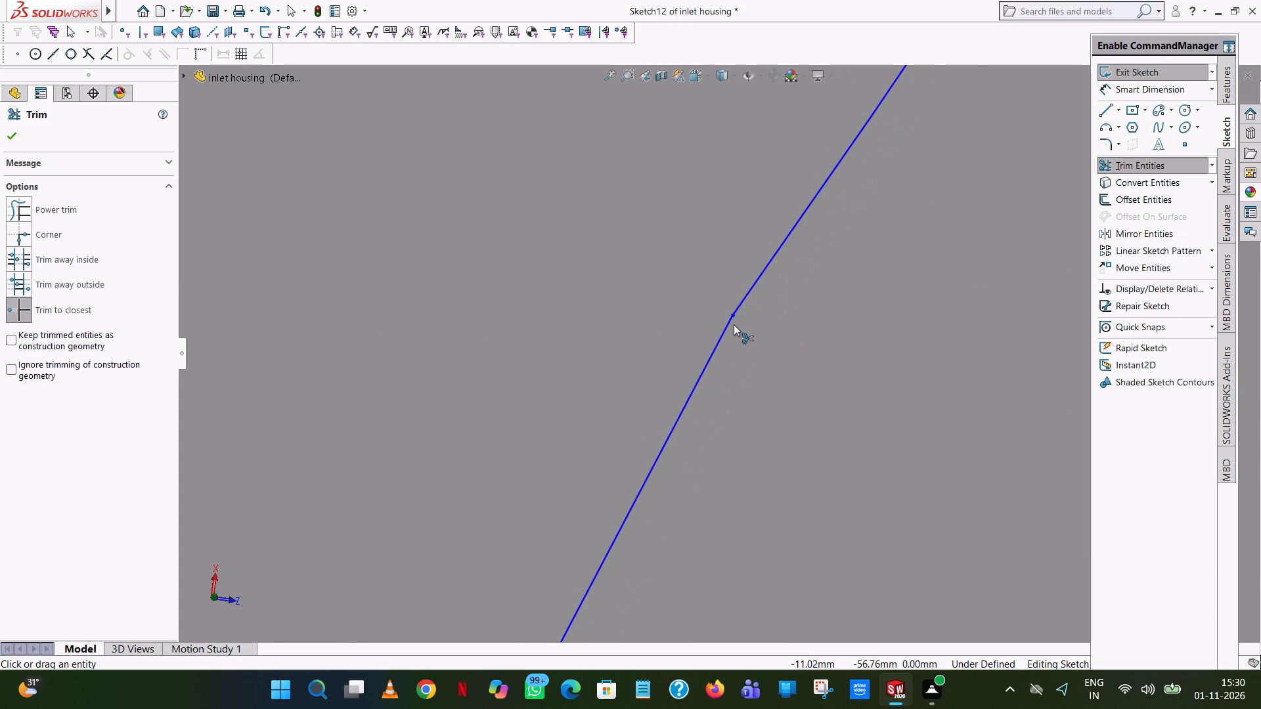
scroll(733, 325, "down", 11)
scroll(733, 324, "up", 20)
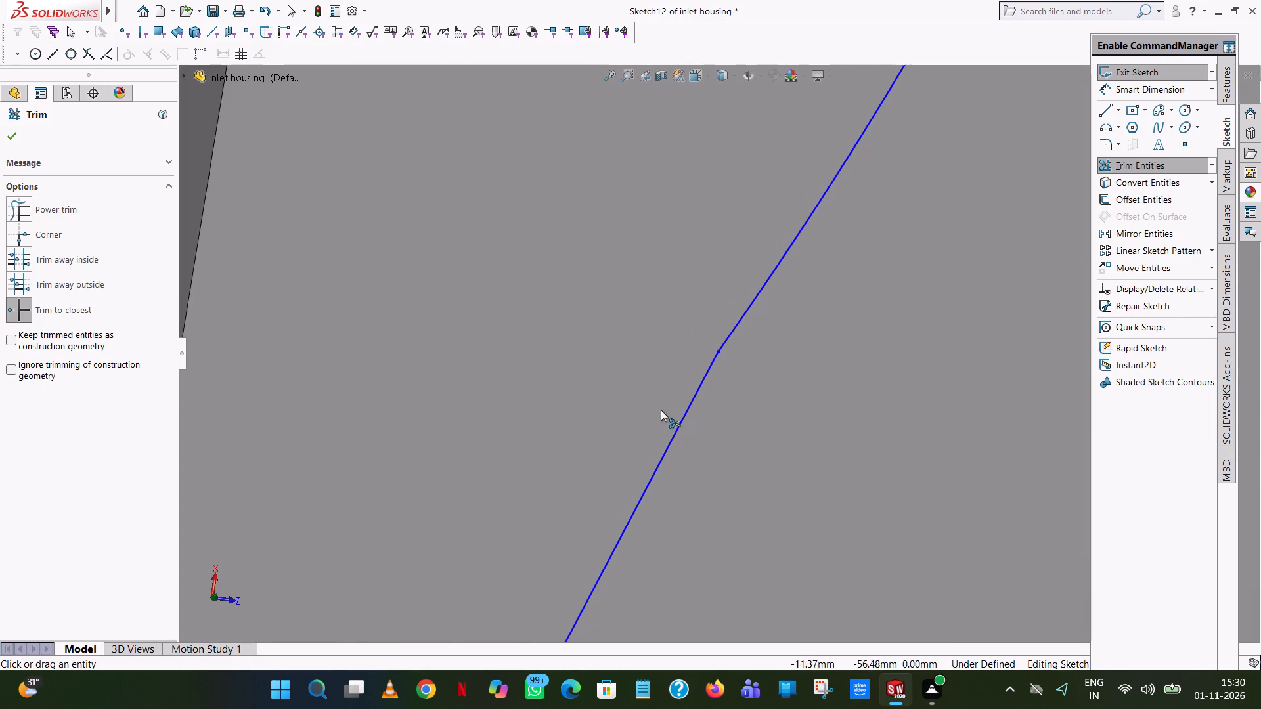
scroll(660, 410, "up", 16)
scroll(694, 526, "up", 7)
scroll(665, 469, "down", 9)
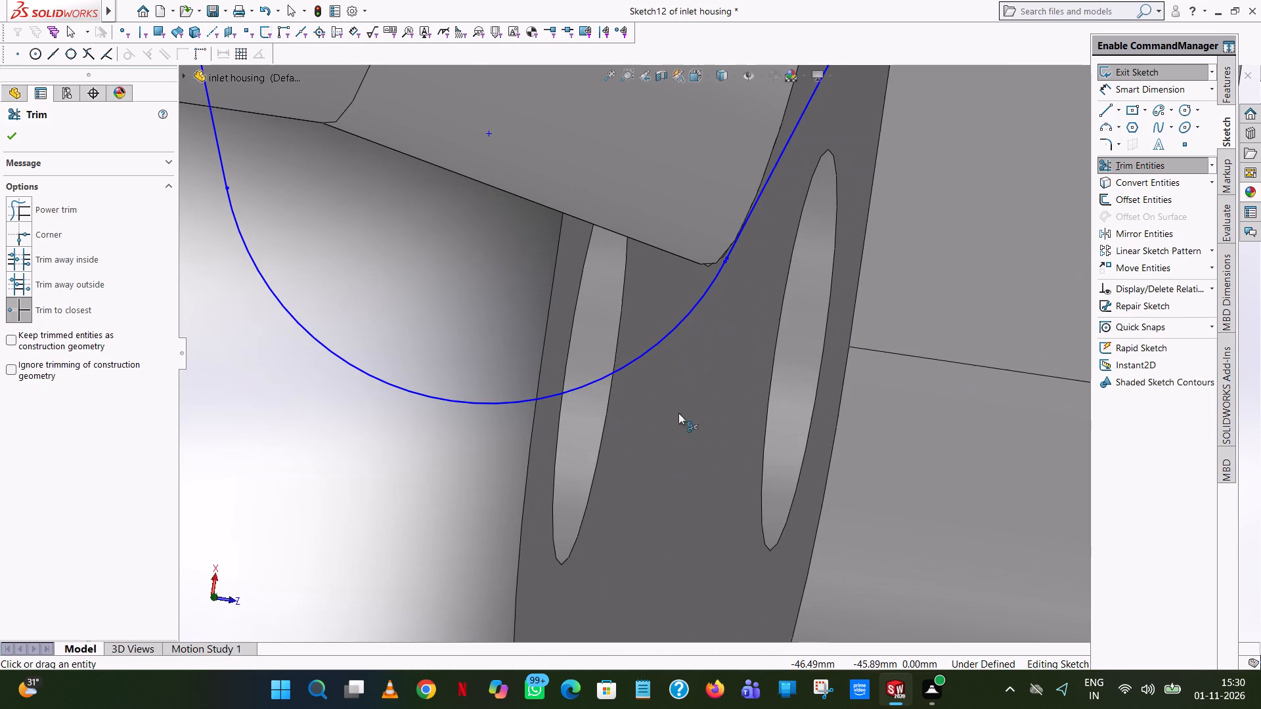
scroll(730, 255, "down", 7)
scroll(745, 315, "down", 7)
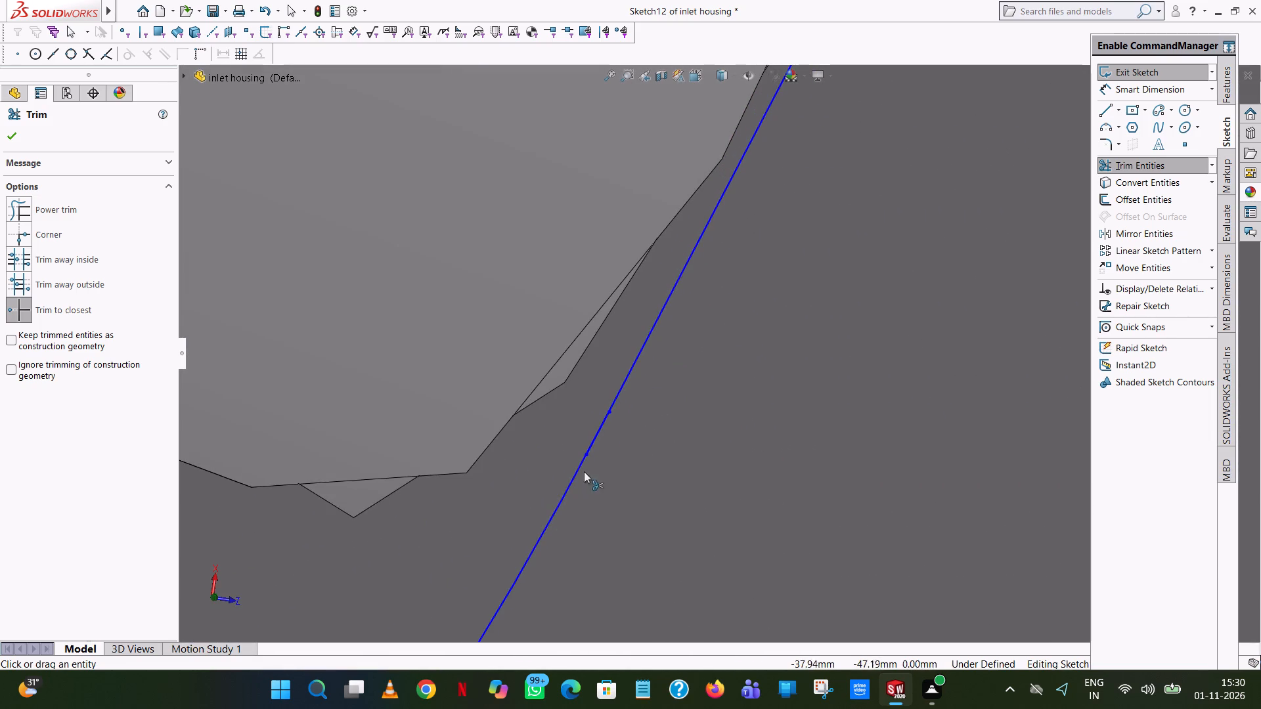
scroll(623, 415, "down", 11)
scroll(620, 509, "down", 1)
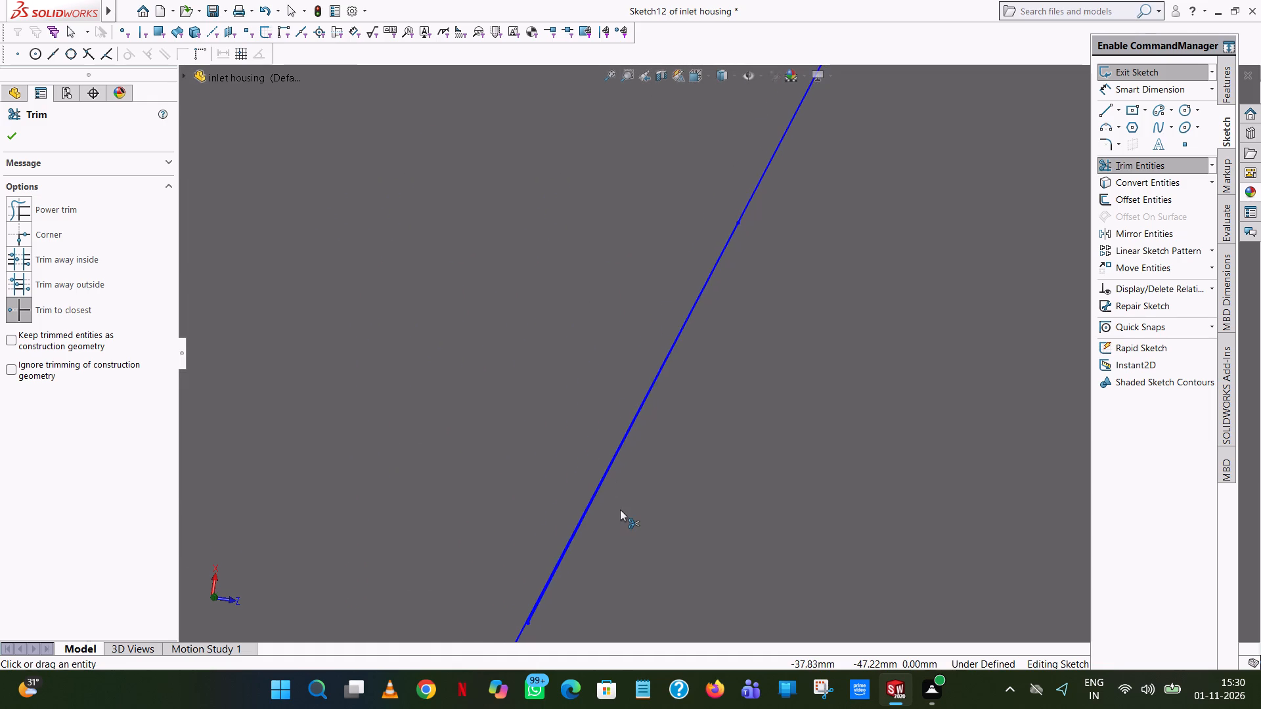
scroll(620, 509, "down", 4)
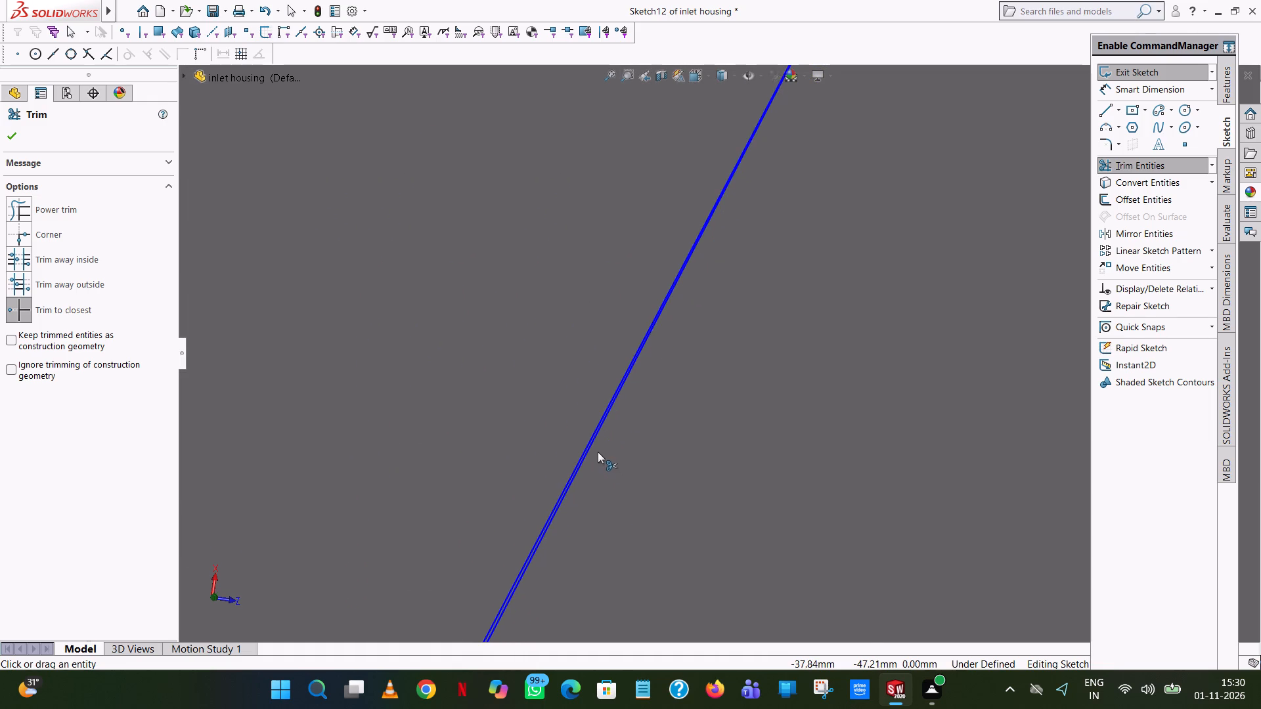
left_click(594, 446)
Trim the overlapping line end where the +X lobe's arc meets the slanted line on the square flange's side.
scroll(594, 446, "up", 17)
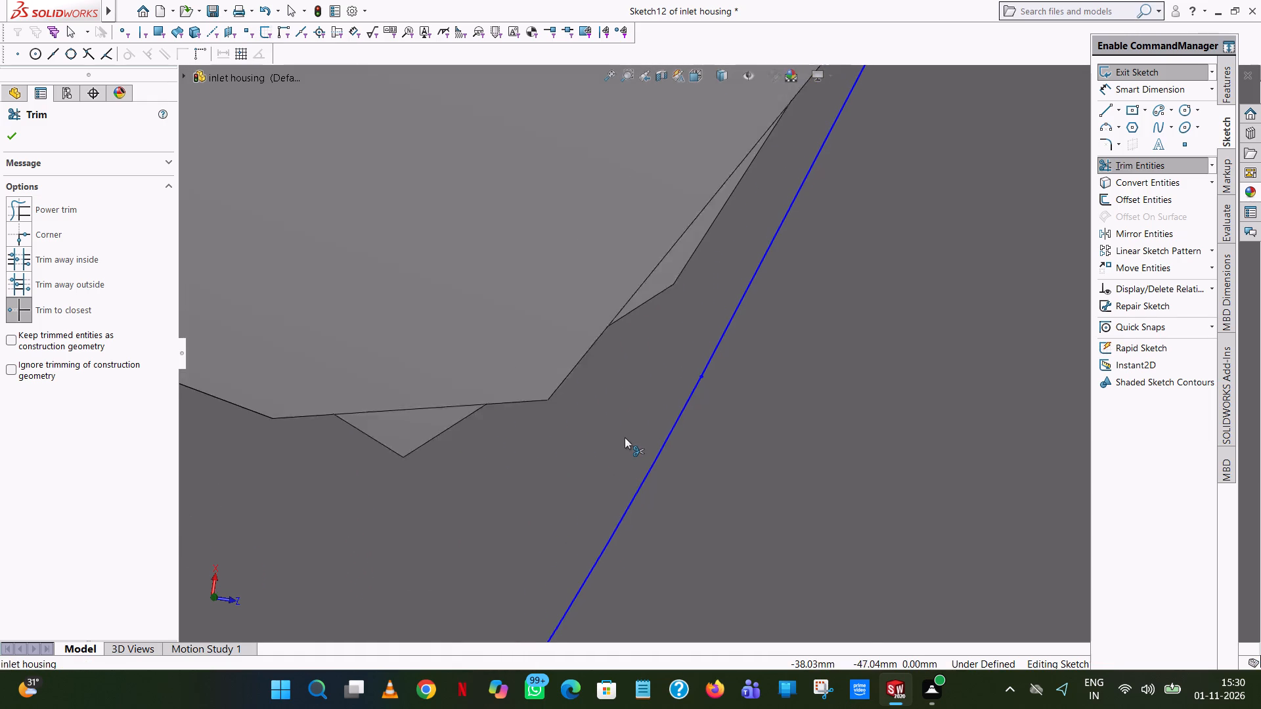
scroll(625, 437, "up", 17)
scroll(386, 258, "up", 5)
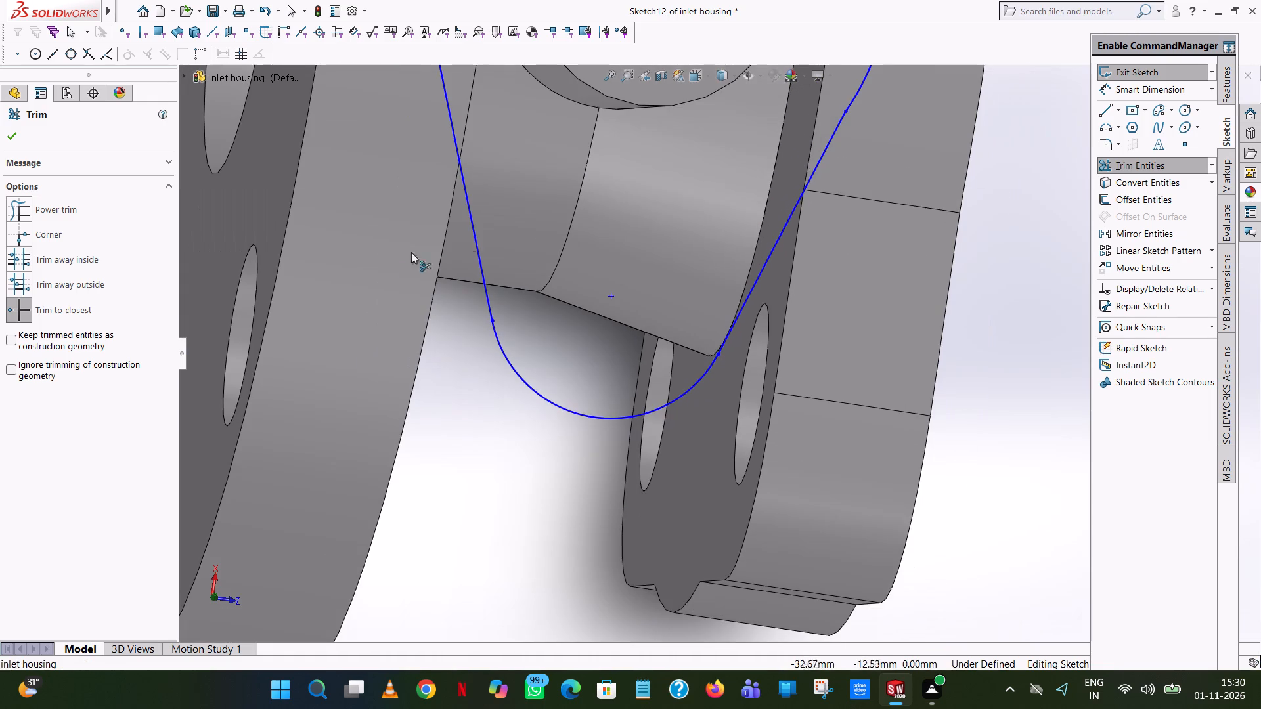
scroll(507, 327, "down", 9)
scroll(672, 310, "down", 4)
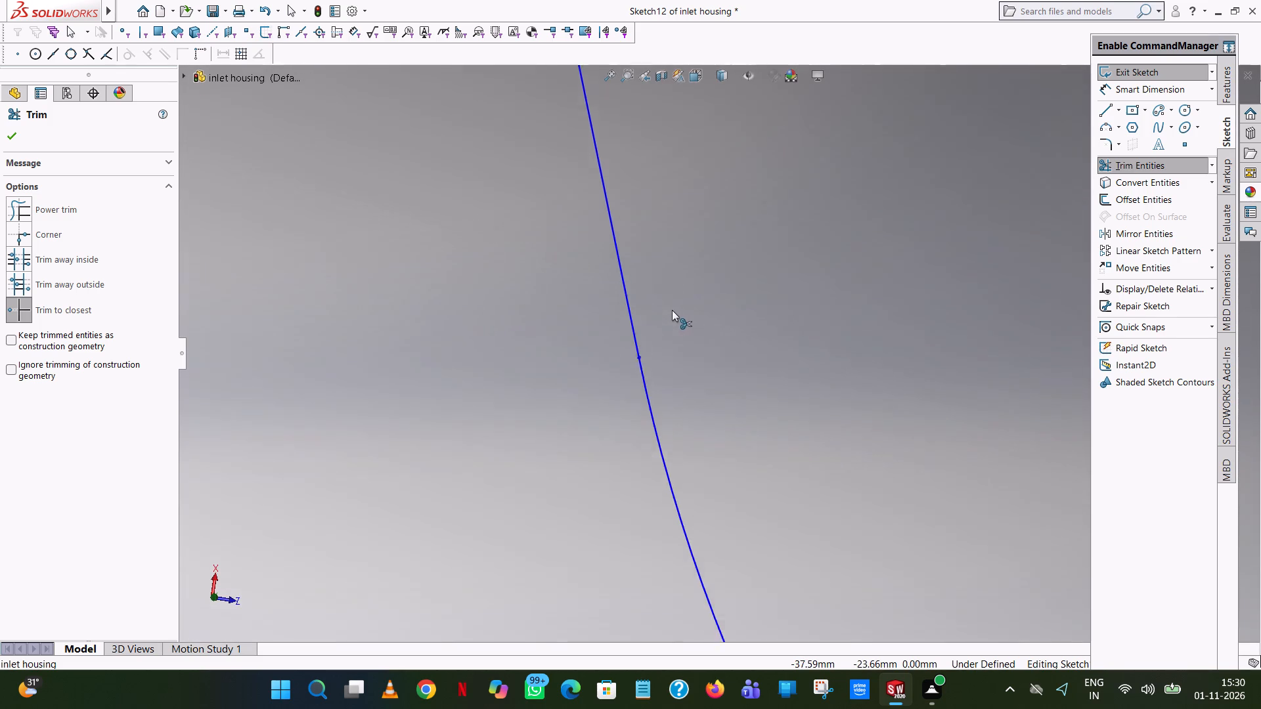
scroll(672, 310, "down", 2)
scroll(630, 367, "down", 8)
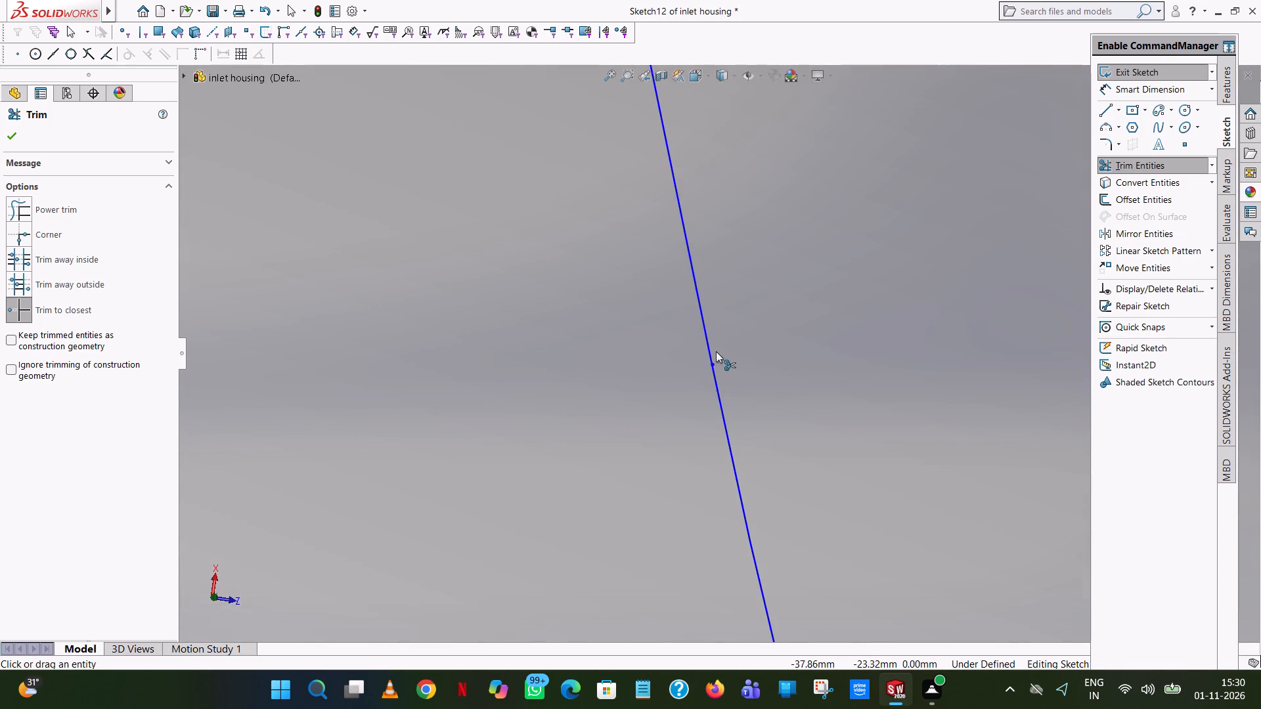
scroll(719, 351, "down", 9)
scroll(720, 352, "up", 20)
scroll(720, 352, "up", 20)
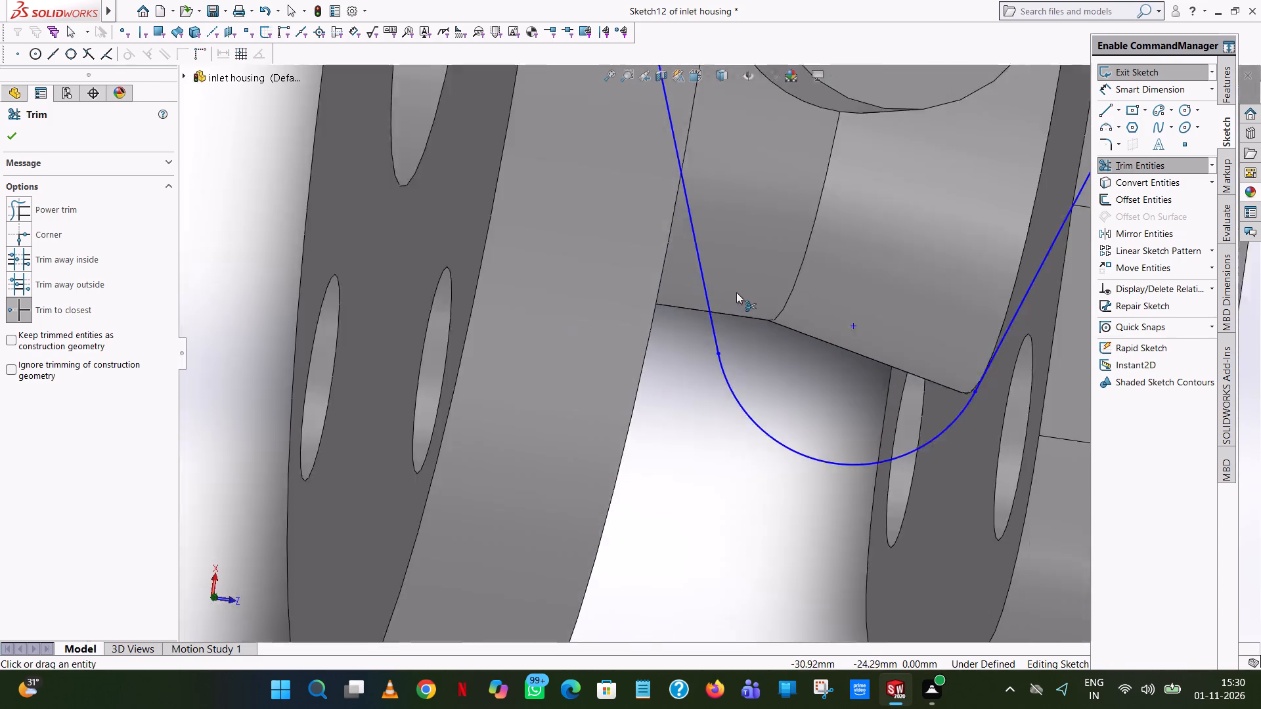
scroll(736, 292, "up", 16)
scroll(755, 309, "down", 8)
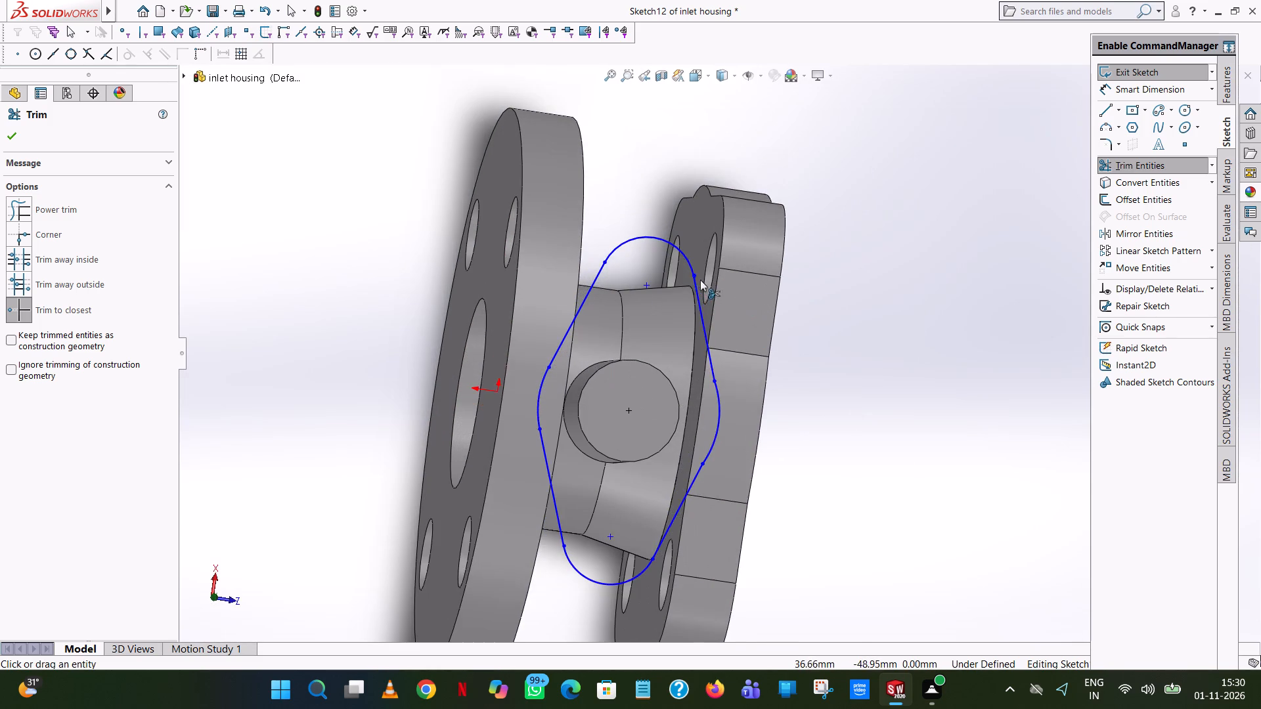
scroll(701, 280, "down", 10)
scroll(675, 333, "down", 9)
scroll(741, 343, "down", 9)
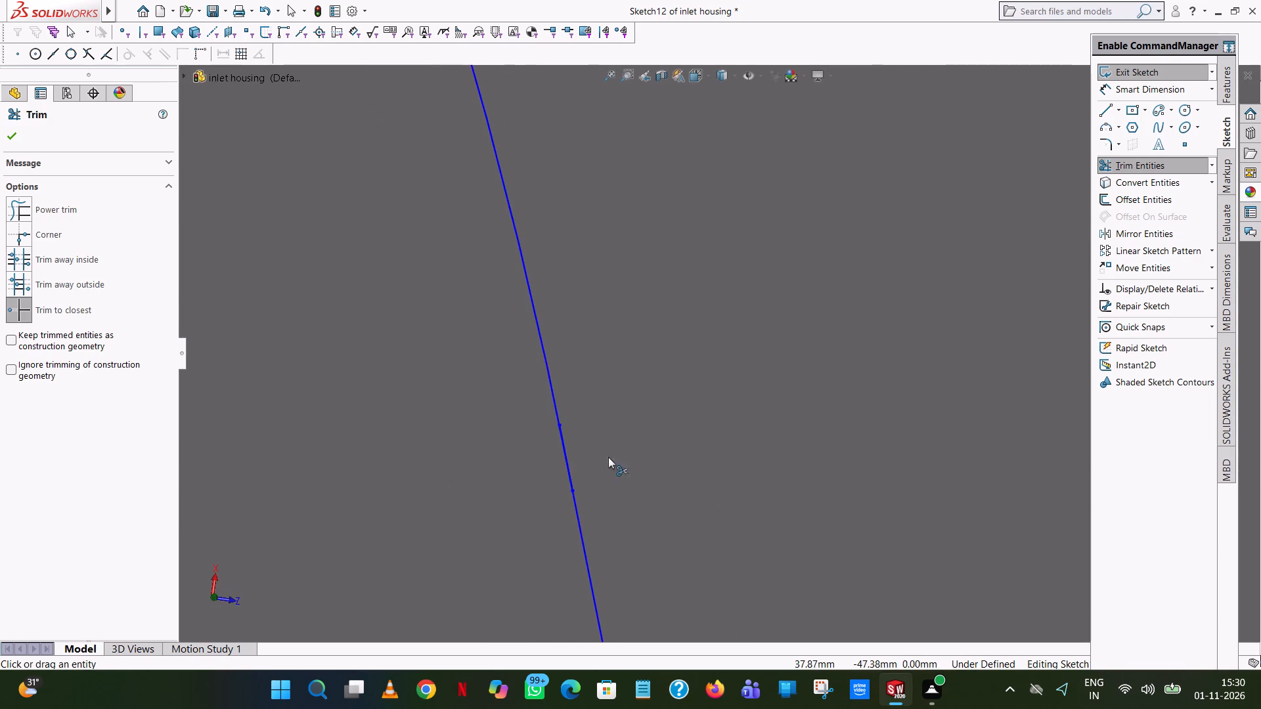
scroll(584, 471, "down", 6)
scroll(613, 408, "down", 9)
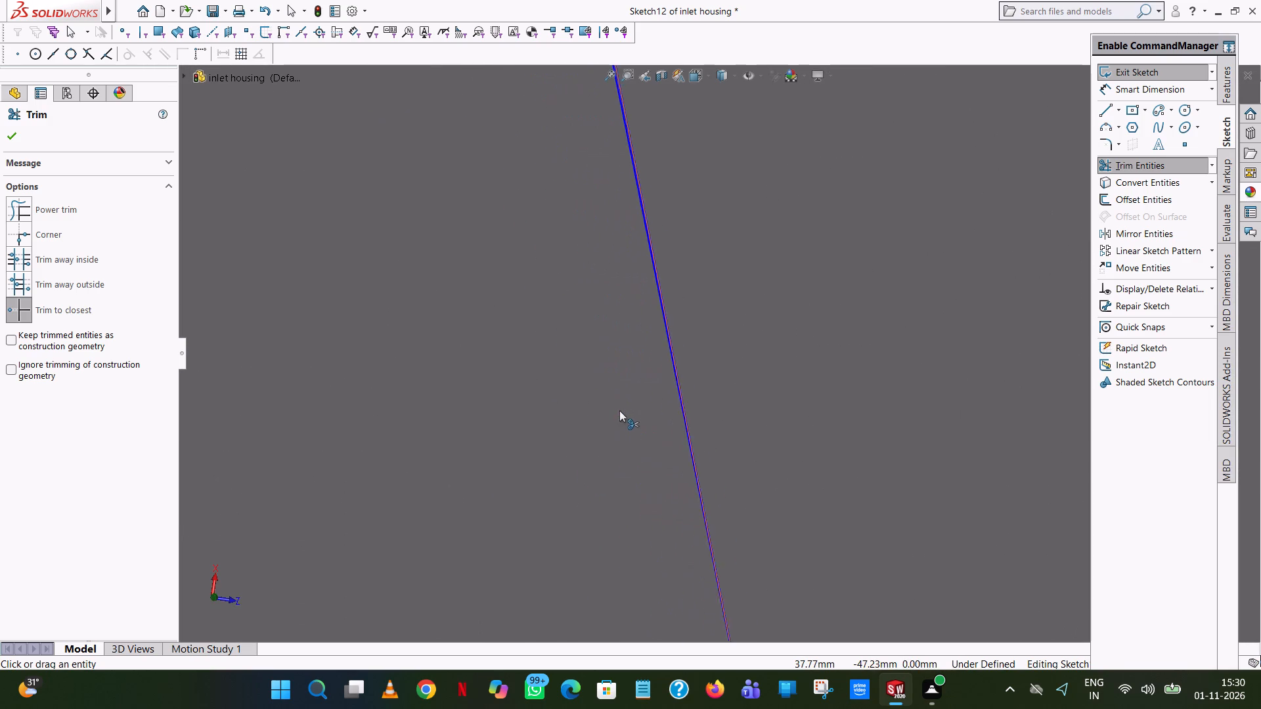
scroll(683, 392, "down", 8)
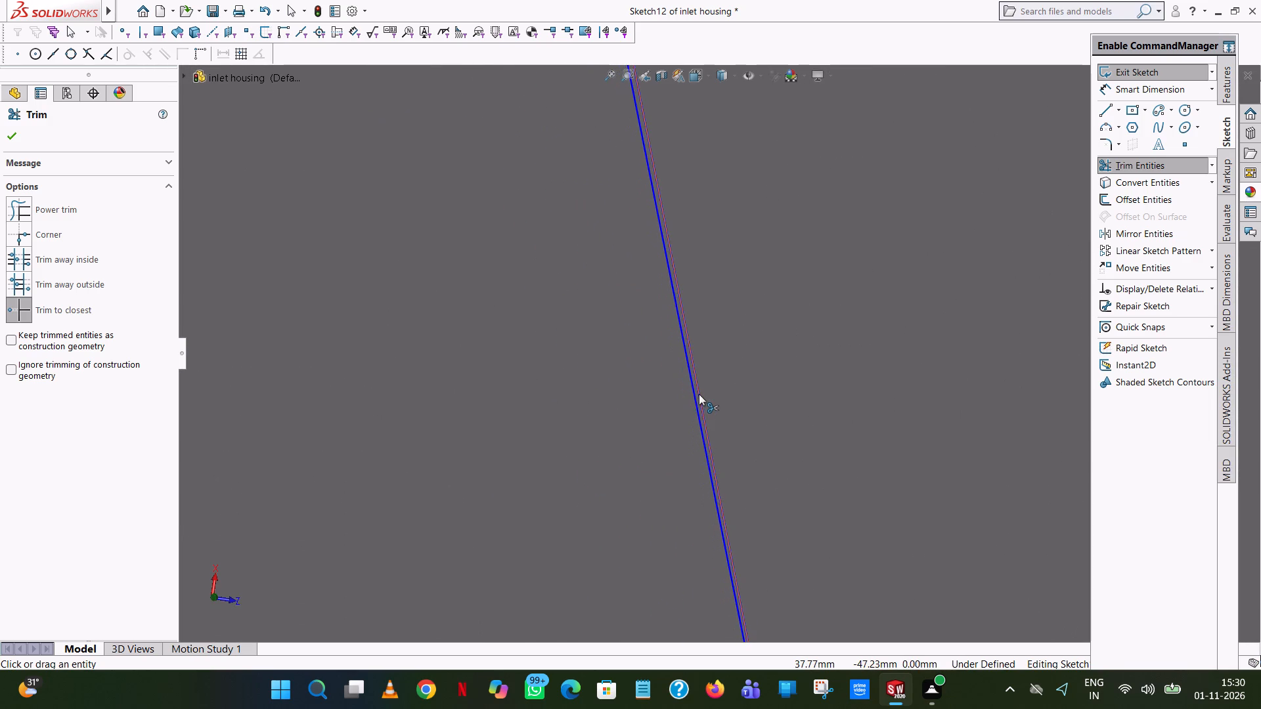
left_click(699, 394)
scroll(699, 394, "up", 20)
scroll(699, 394, "up", 11)
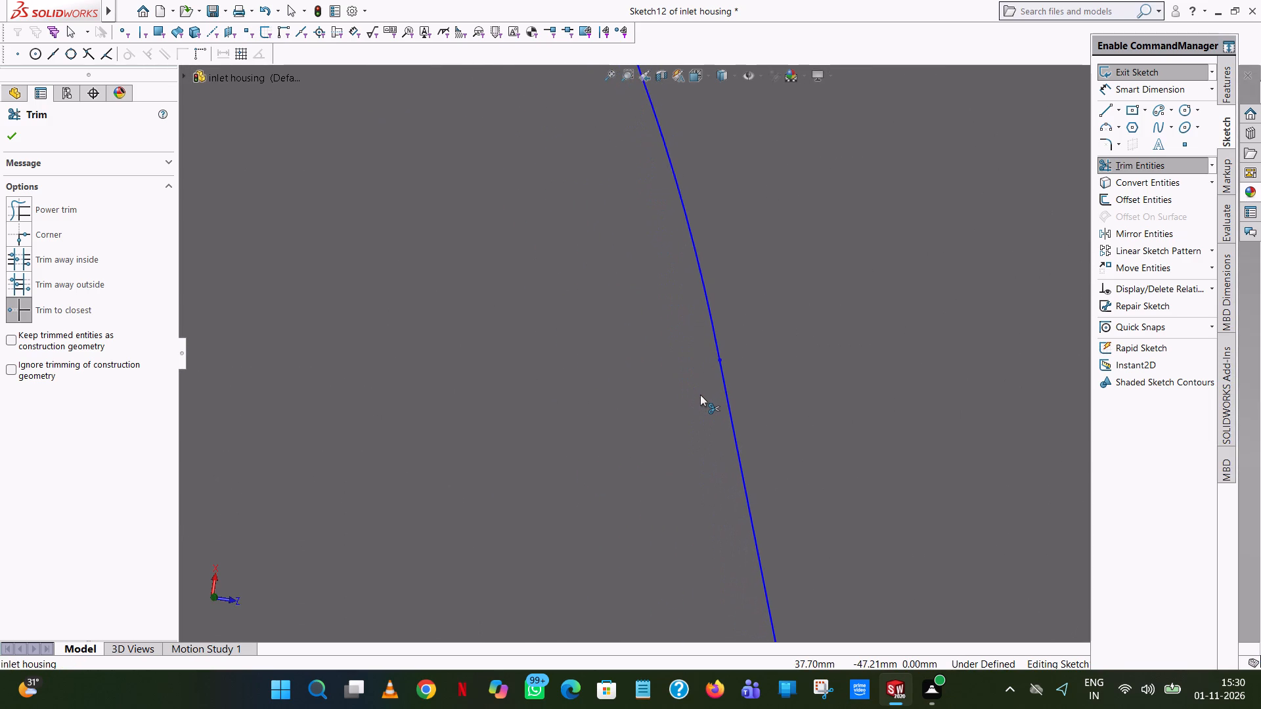
Extrude the trimmed two-lobed flange outline as a blind 9.7 mm boss from the neck boss's end face.
scroll(700, 395, "up", 8)
scroll(955, 228, "up", 6)
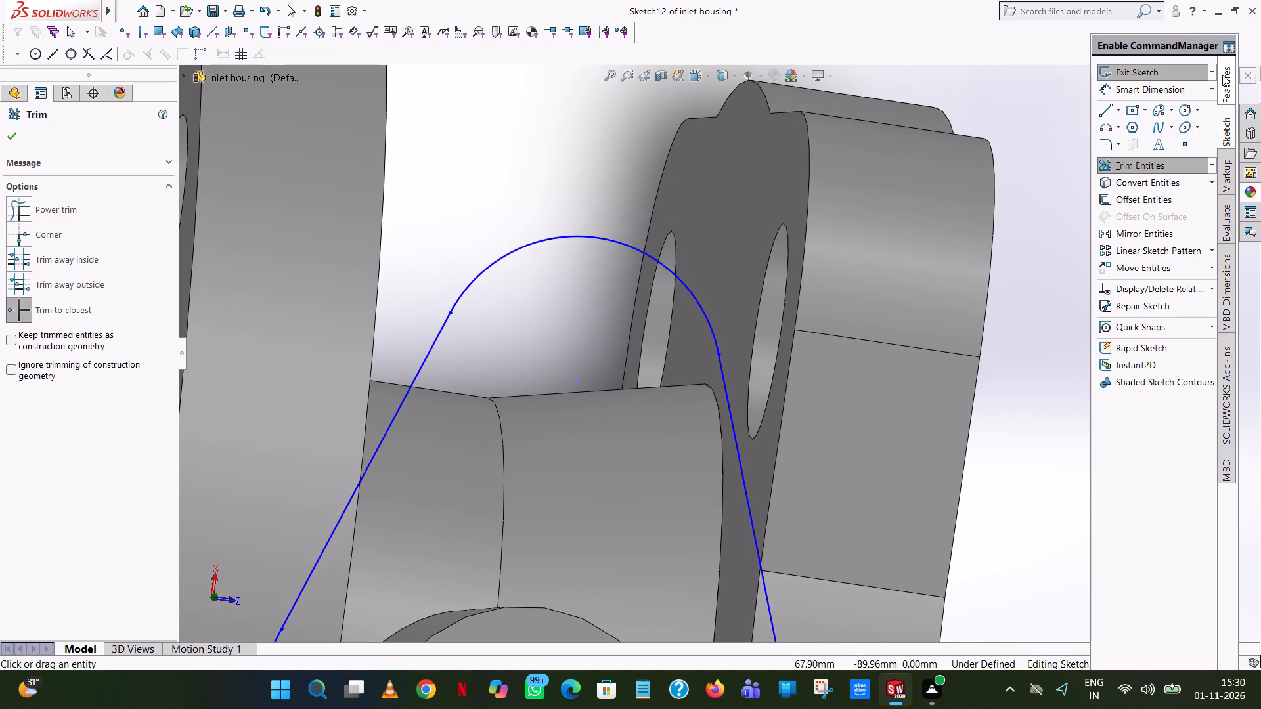
left_click(1222, 75)
left_click(1157, 77)
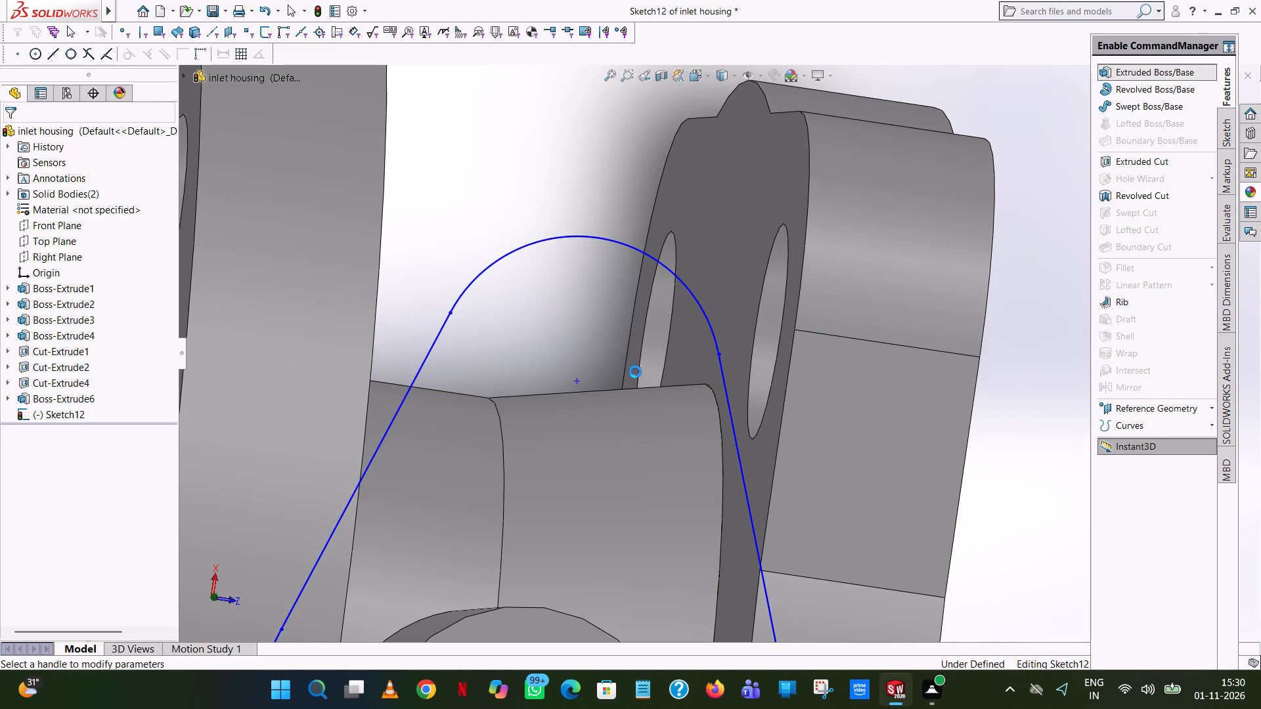
scroll(649, 466, "up", 9)
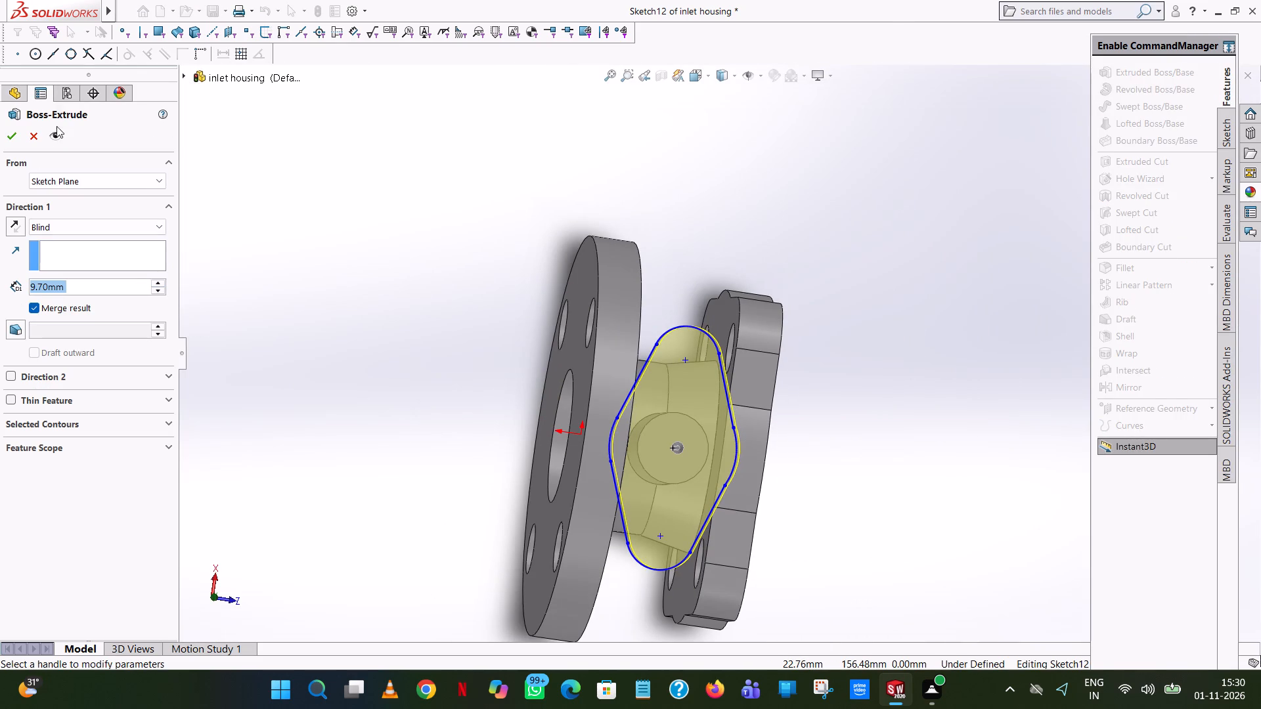
left_click(7, 139)
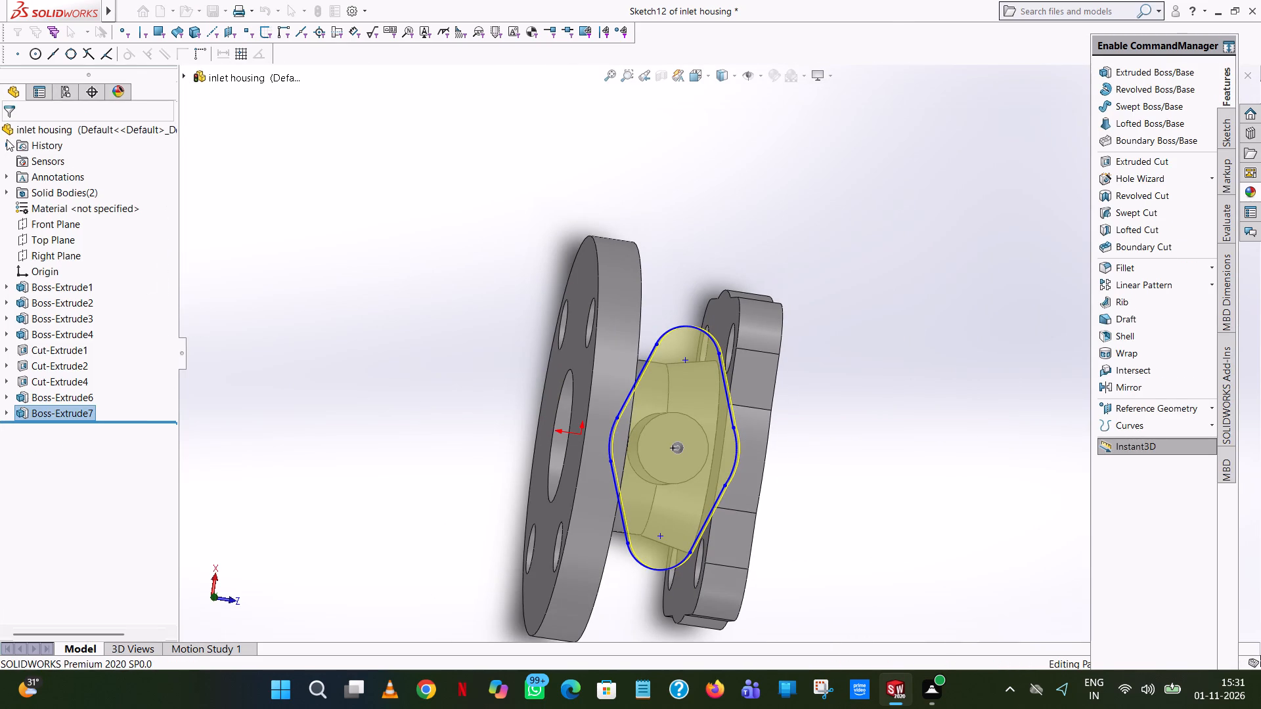
left_click_drag(7, 139, 56, 199)
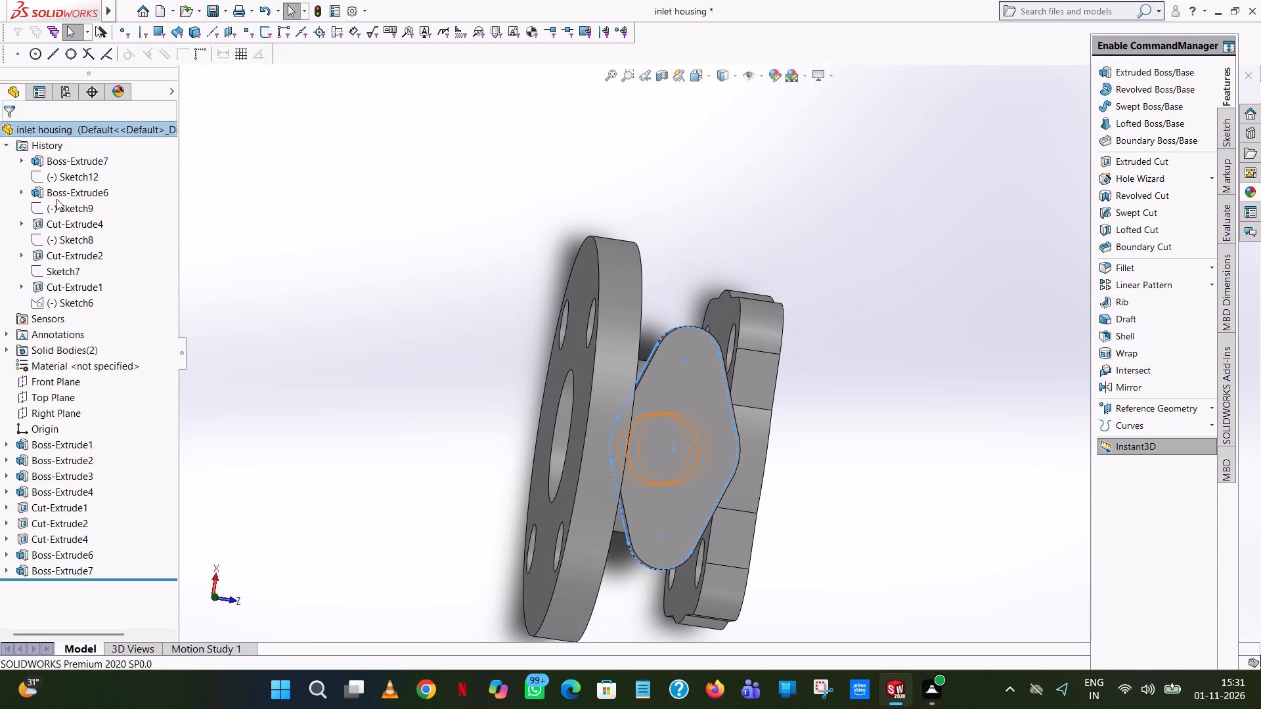
left_click(951, 435)
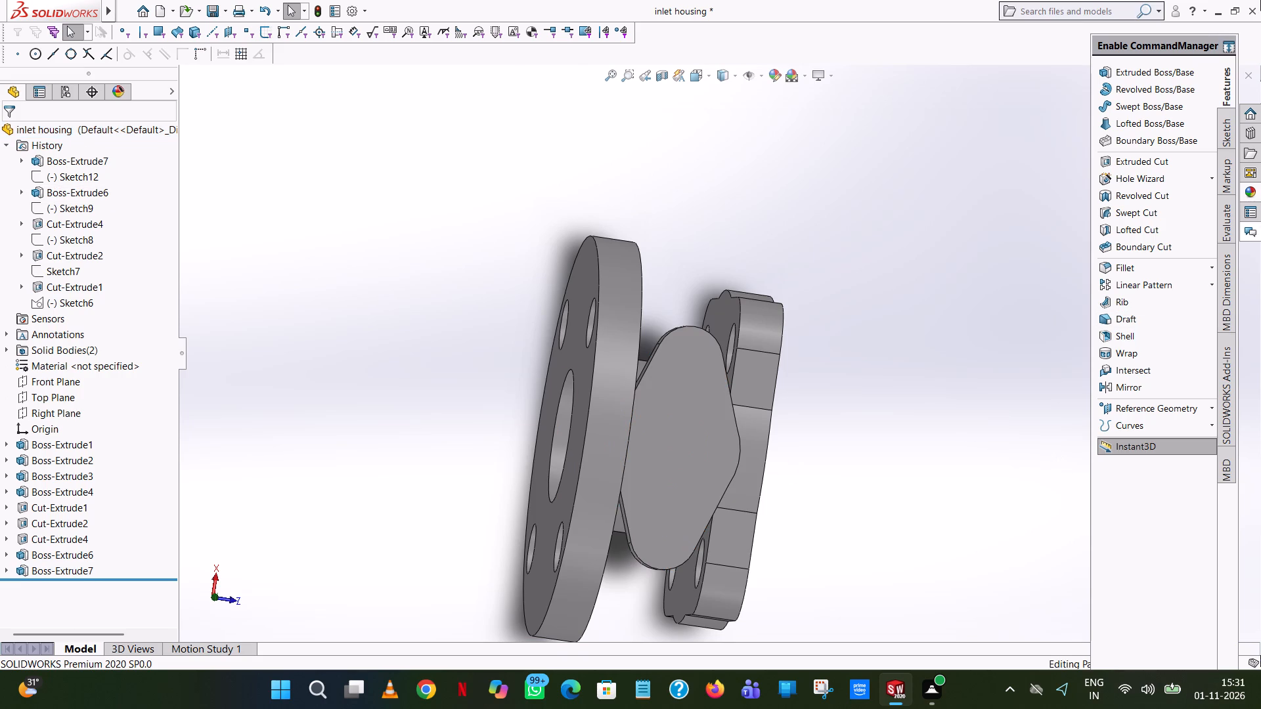
Set the blind extrusion depth of the cylindrical neck boss beneath the two-lobed flange to 74 mm.
middle_click_drag(851, 518, 815, 285)
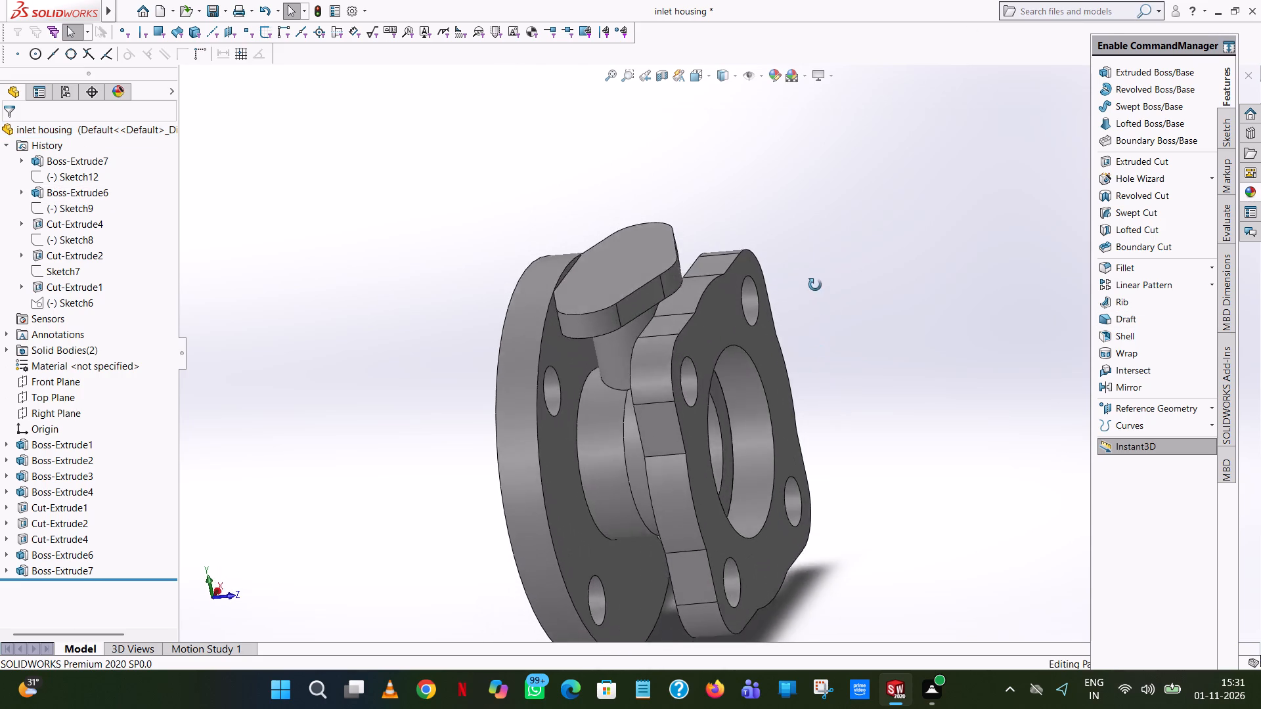
middle_click_drag(815, 285, 834, 214)
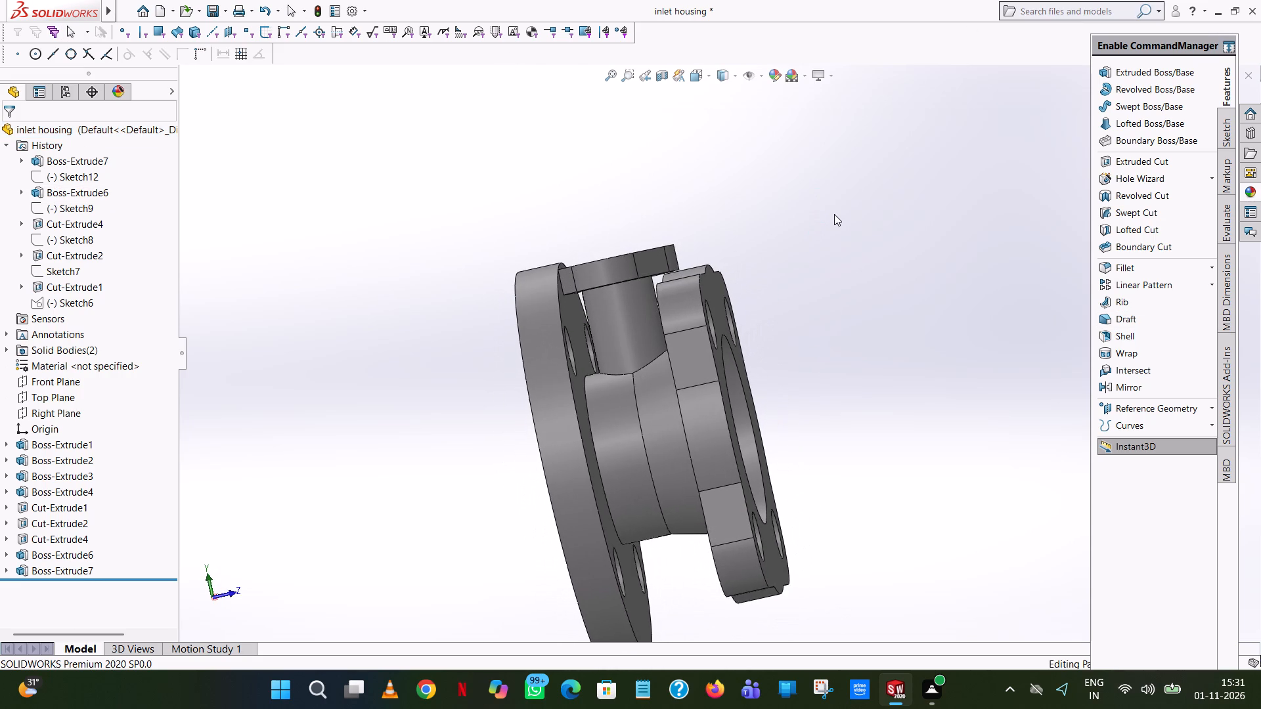
scroll(834, 214, "up", 1)
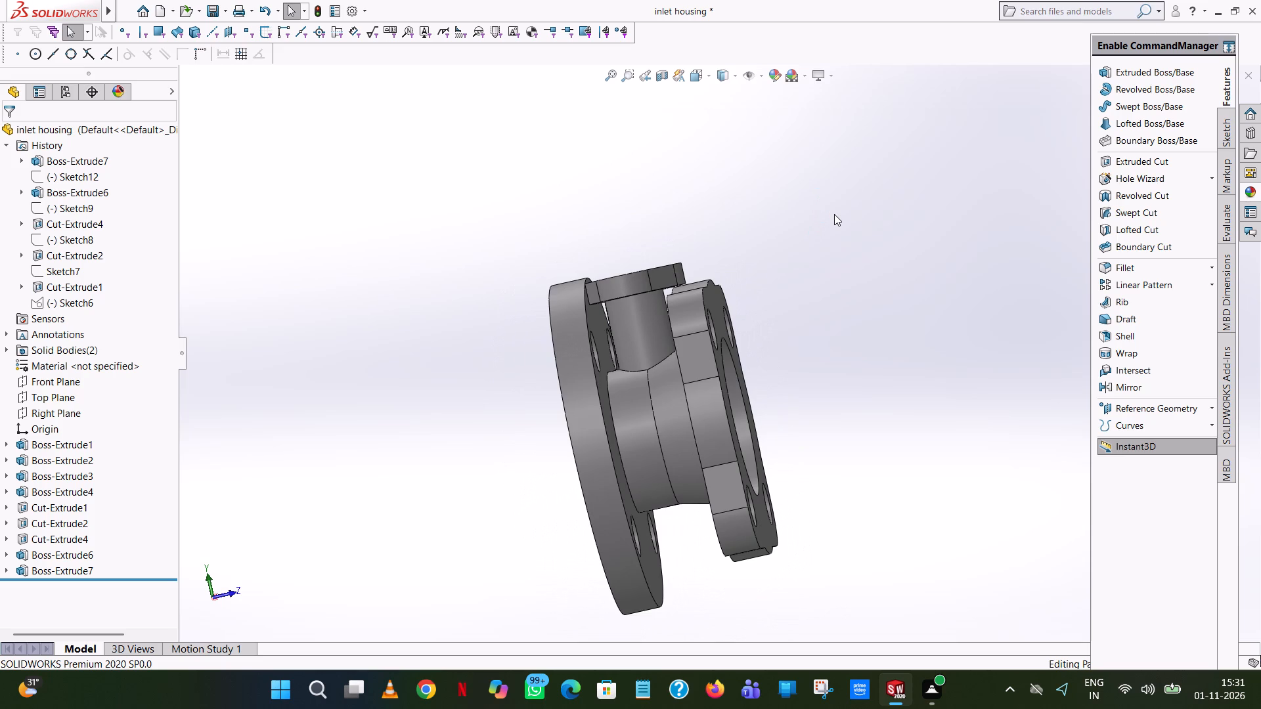
scroll(834, 215, "up", 1)
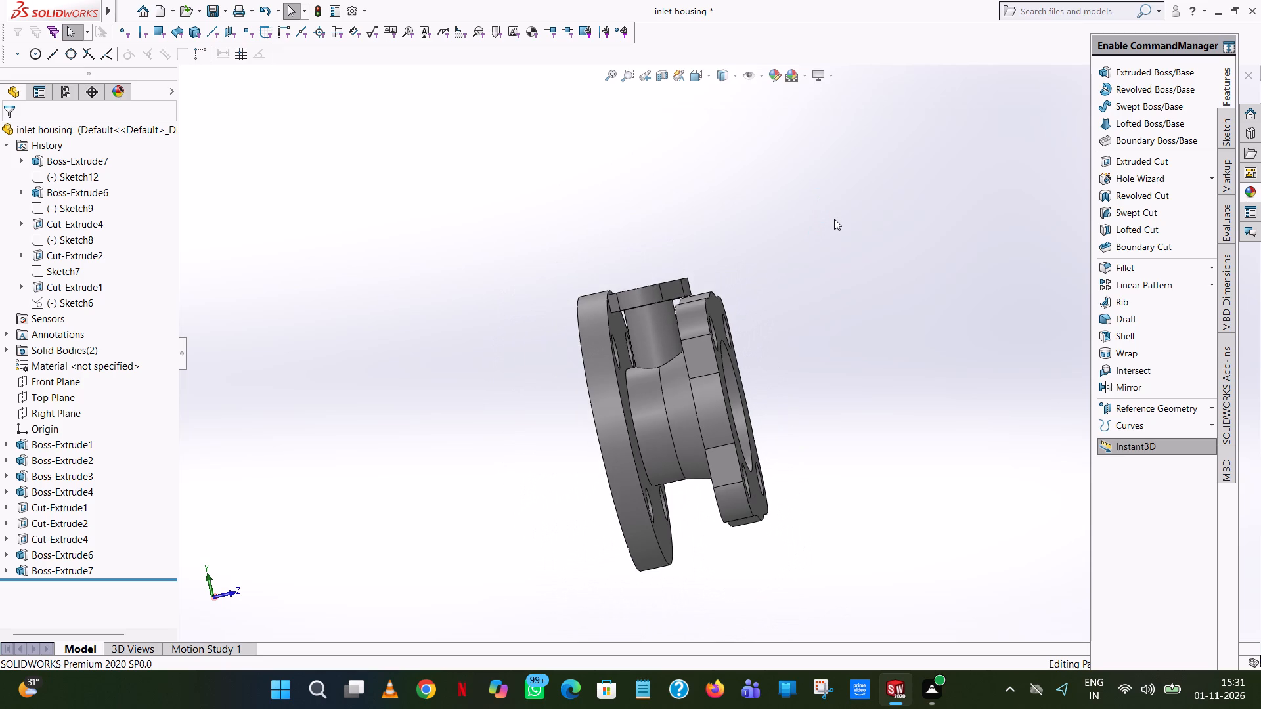
middle_click_drag(834, 219, 882, 369)
scroll(834, 221, "down", 1)
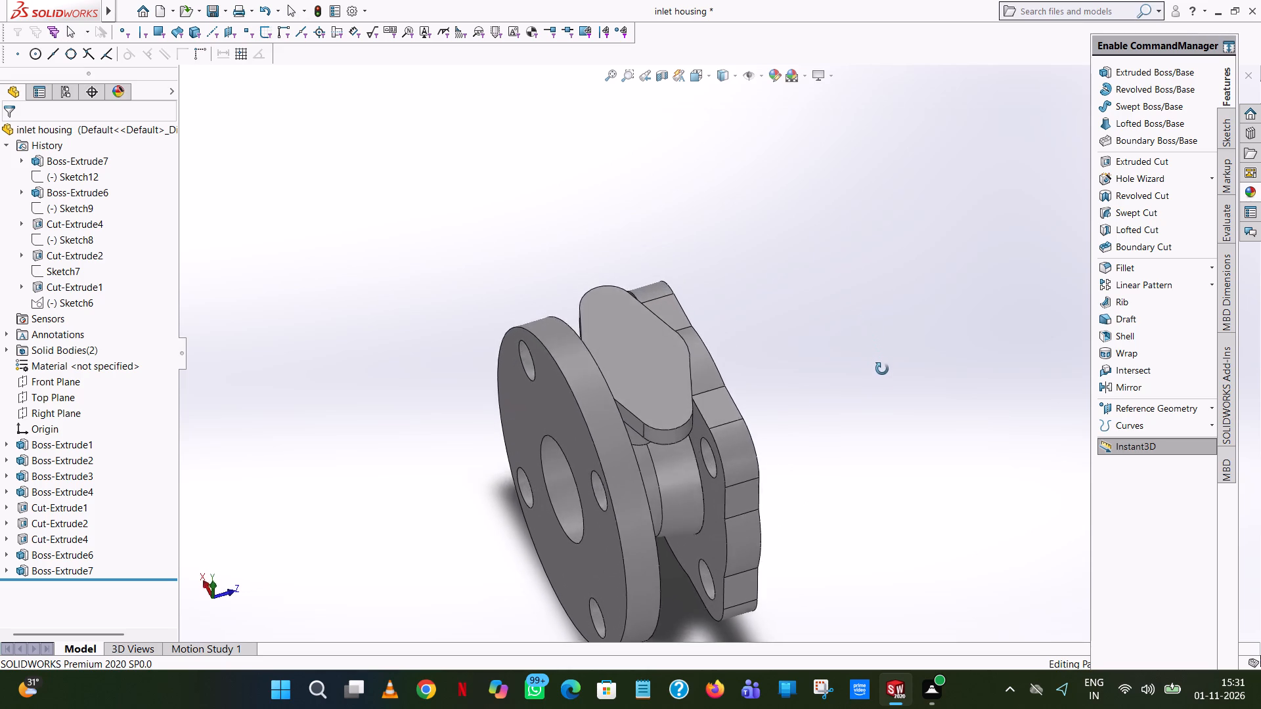
middle_click_drag(882, 369, 801, 353)
scroll(839, 425, "up", 1)
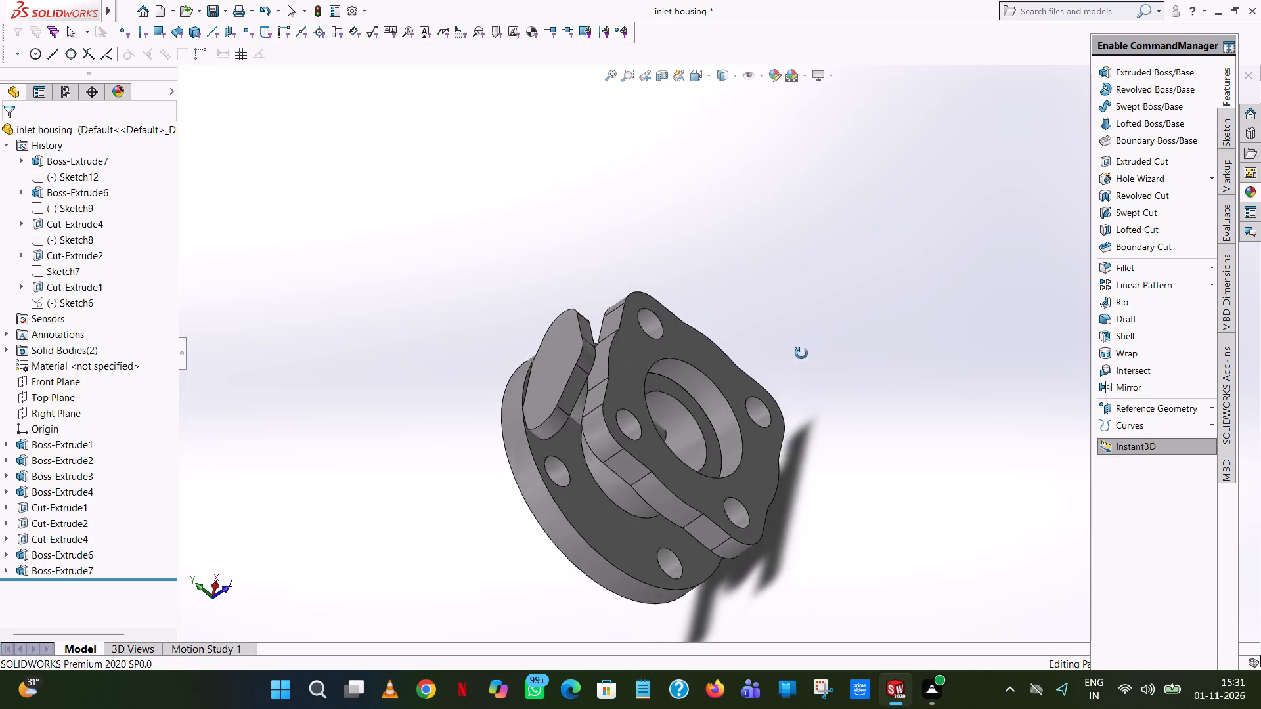
middle_click_drag(801, 353, 810, 294)
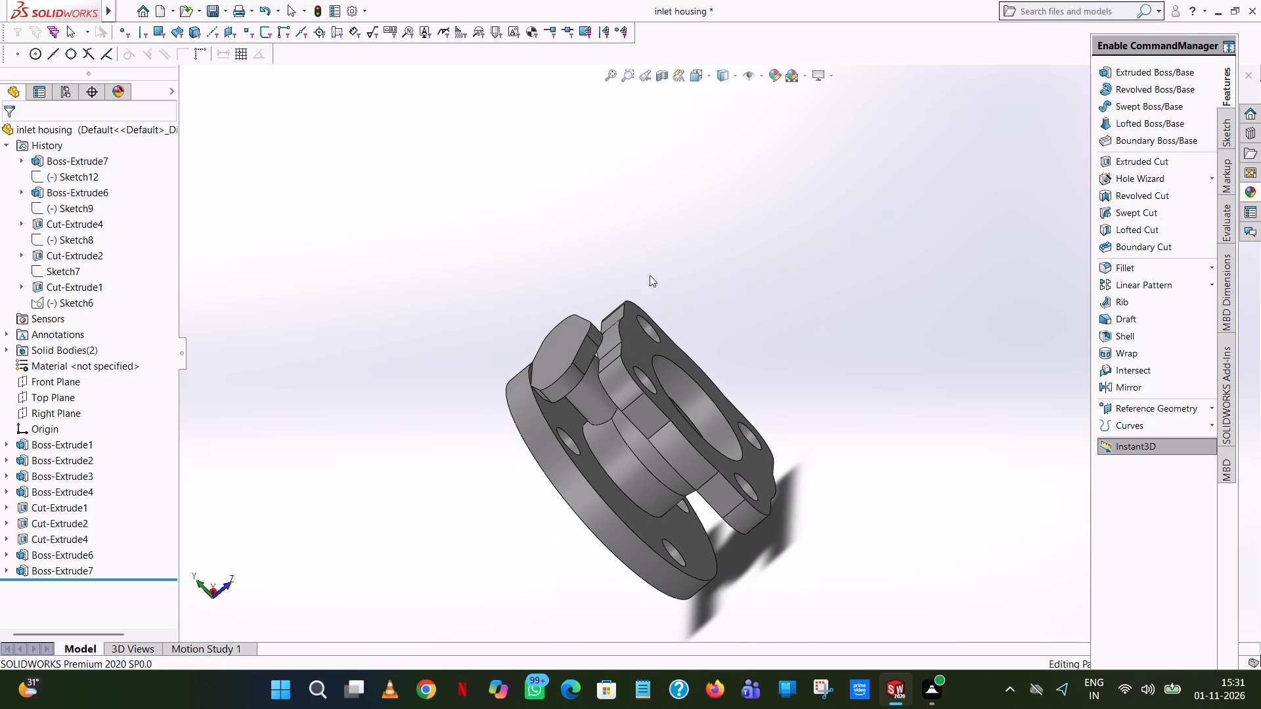
left_click(590, 391)
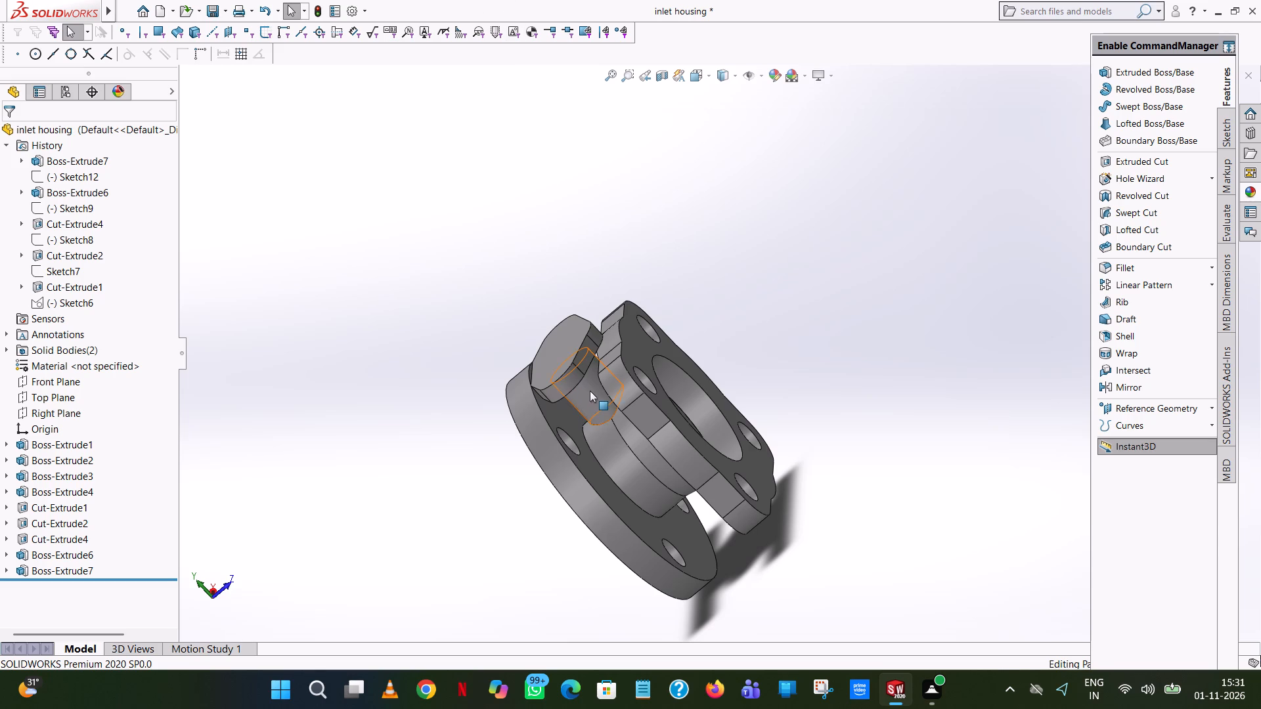
right_click(590, 391)
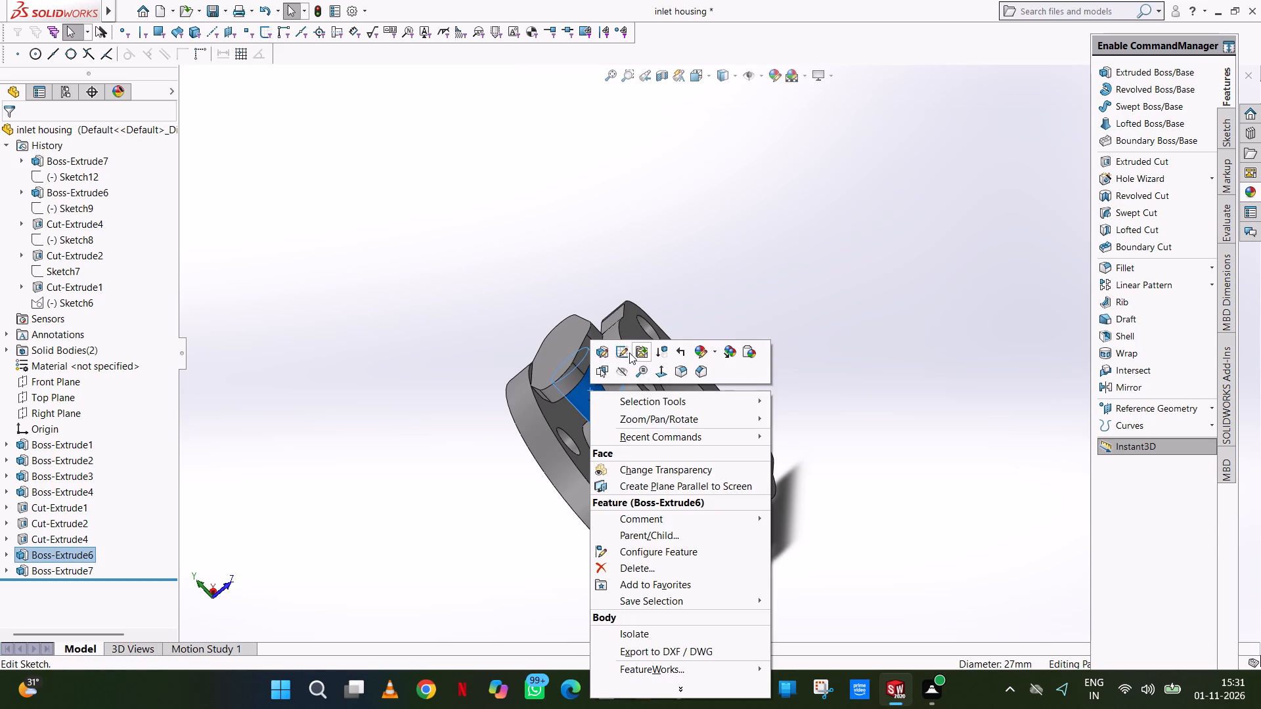
left_click(608, 351)
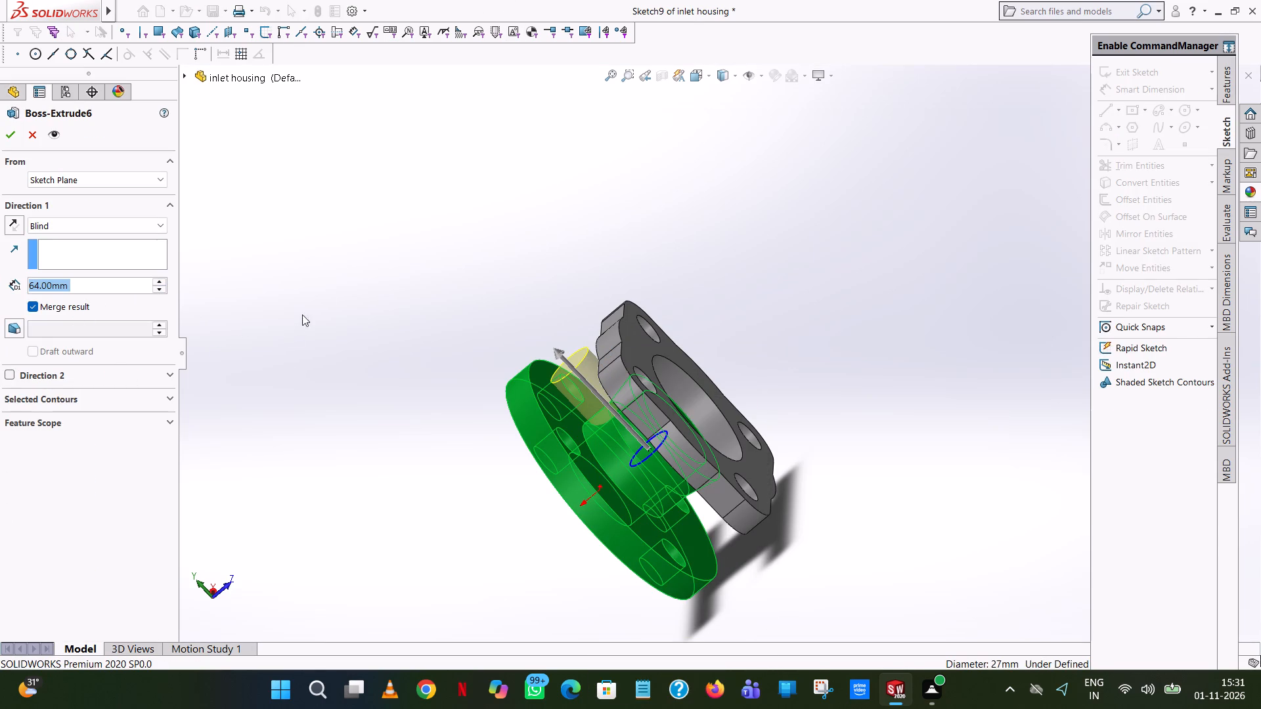
left_click(380, 240)
scroll(447, 264, "up", 1)
middle_click_drag(448, 265, 468, 194)
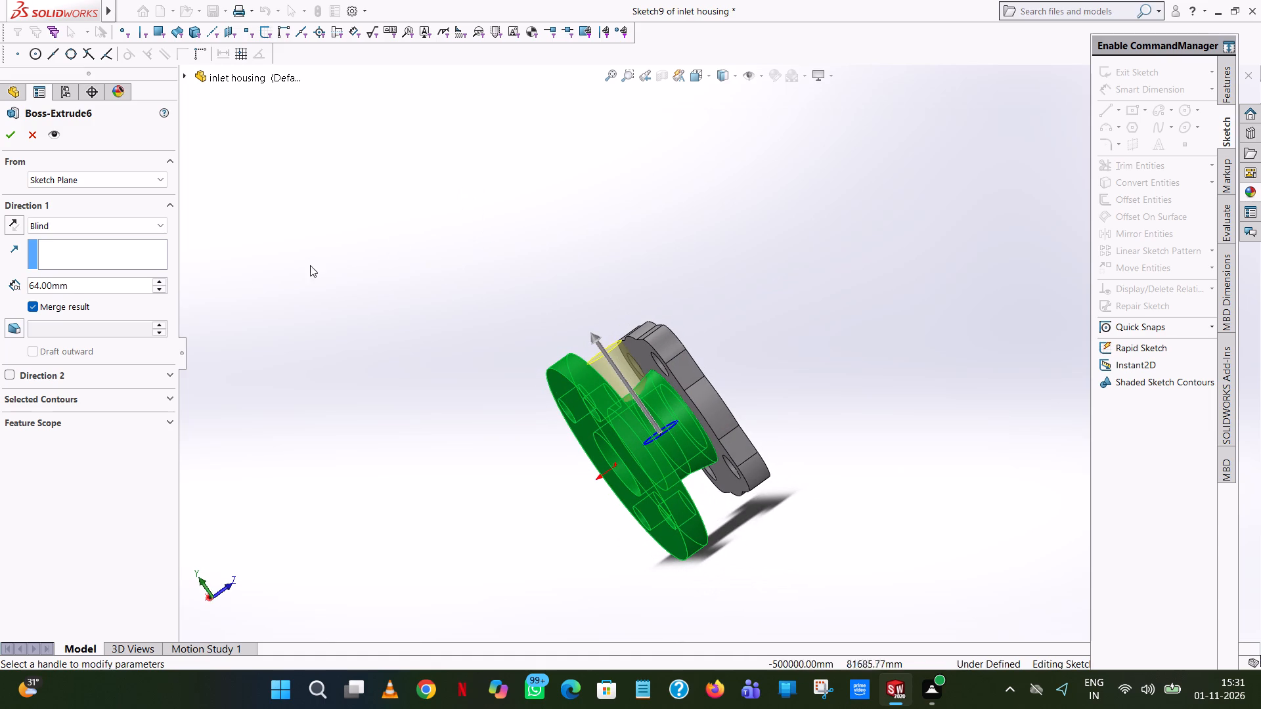
left_click(164, 281)
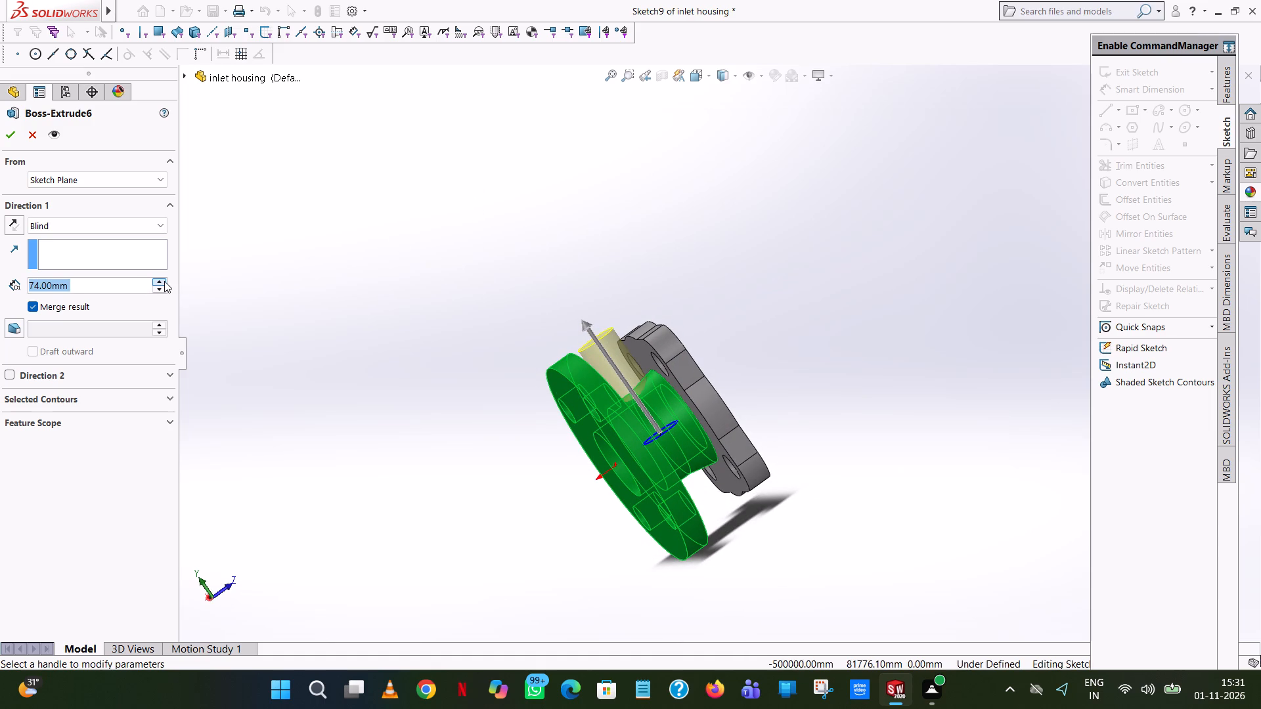
left_click(16, 133)
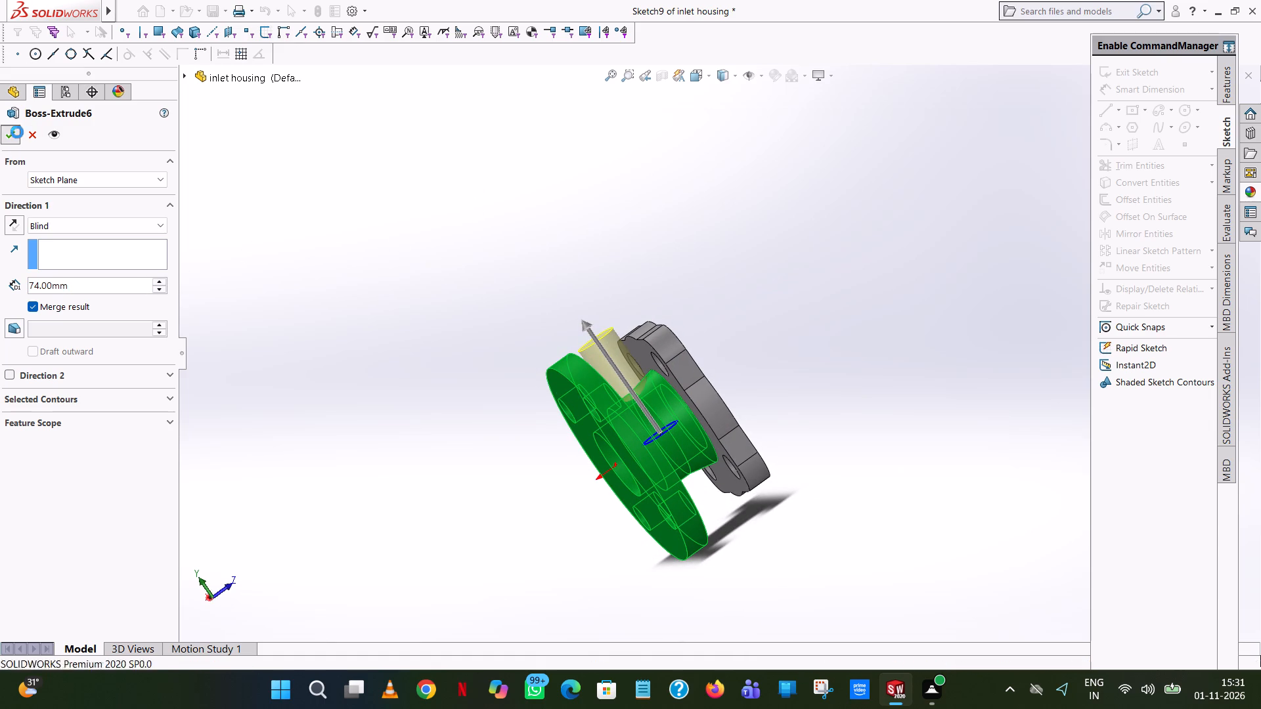
left_click(652, 213)
For an extruded cut, sketch a circle centred on the origin and matching the bore's edge on the recess face inside the square flange.
middle_click_drag(657, 226, 699, 370)
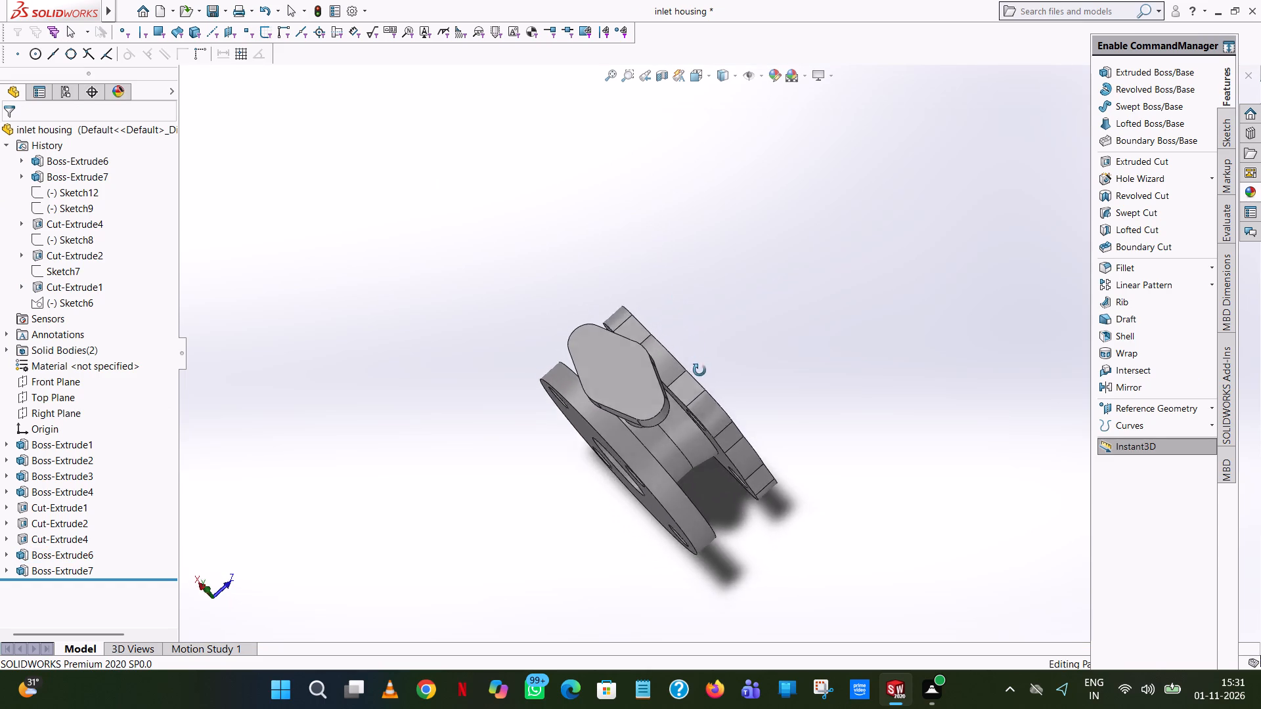
middle_click_drag(699, 370, 668, 177)
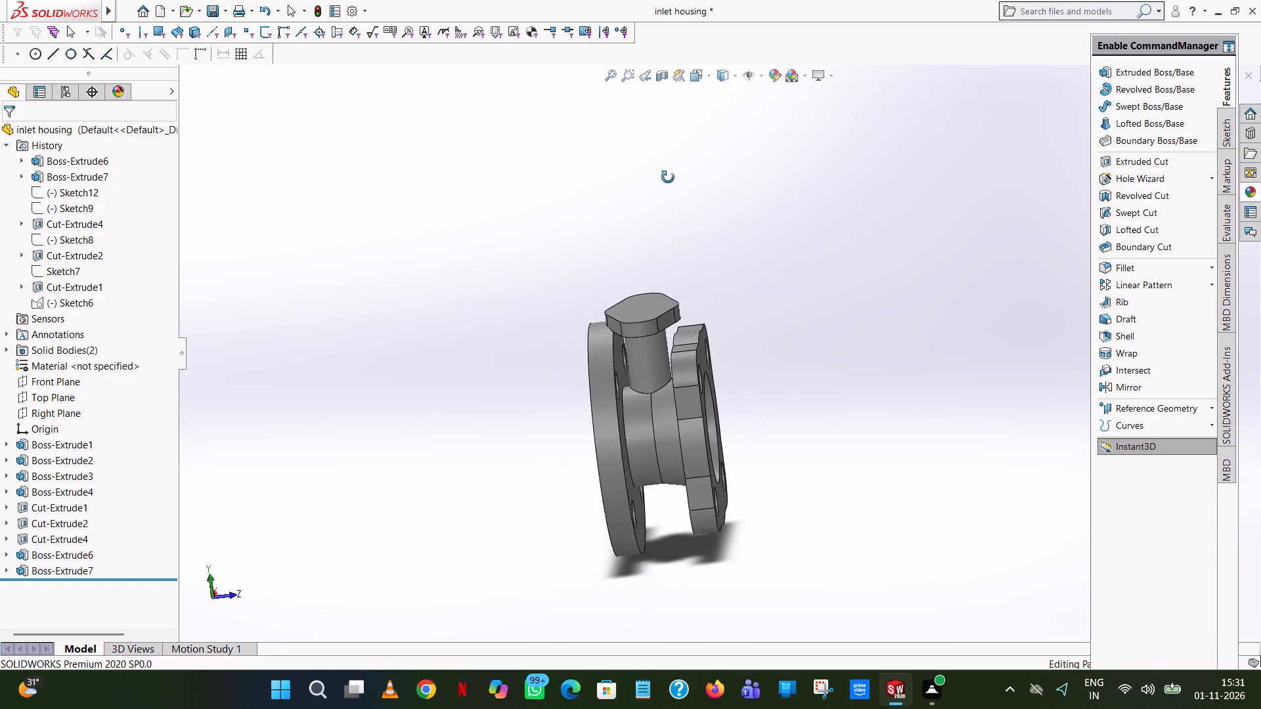
middle_click_drag(668, 177, 557, 111)
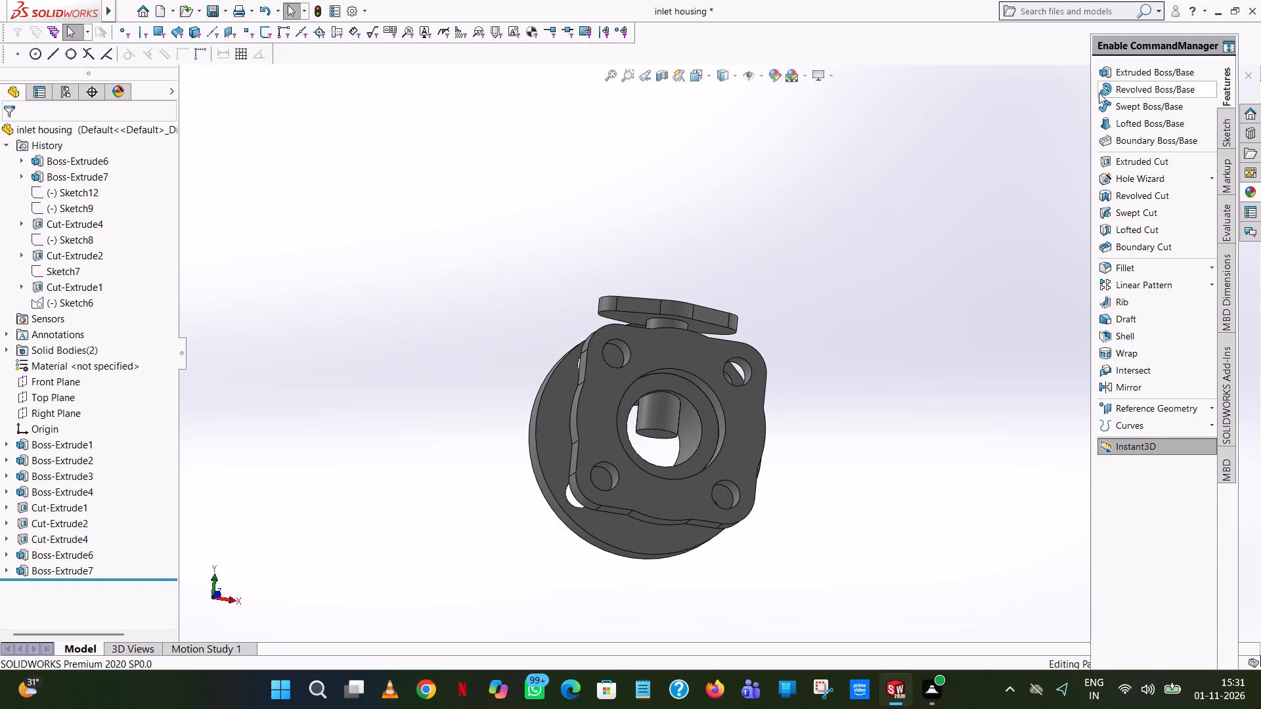
left_click(1187, 158)
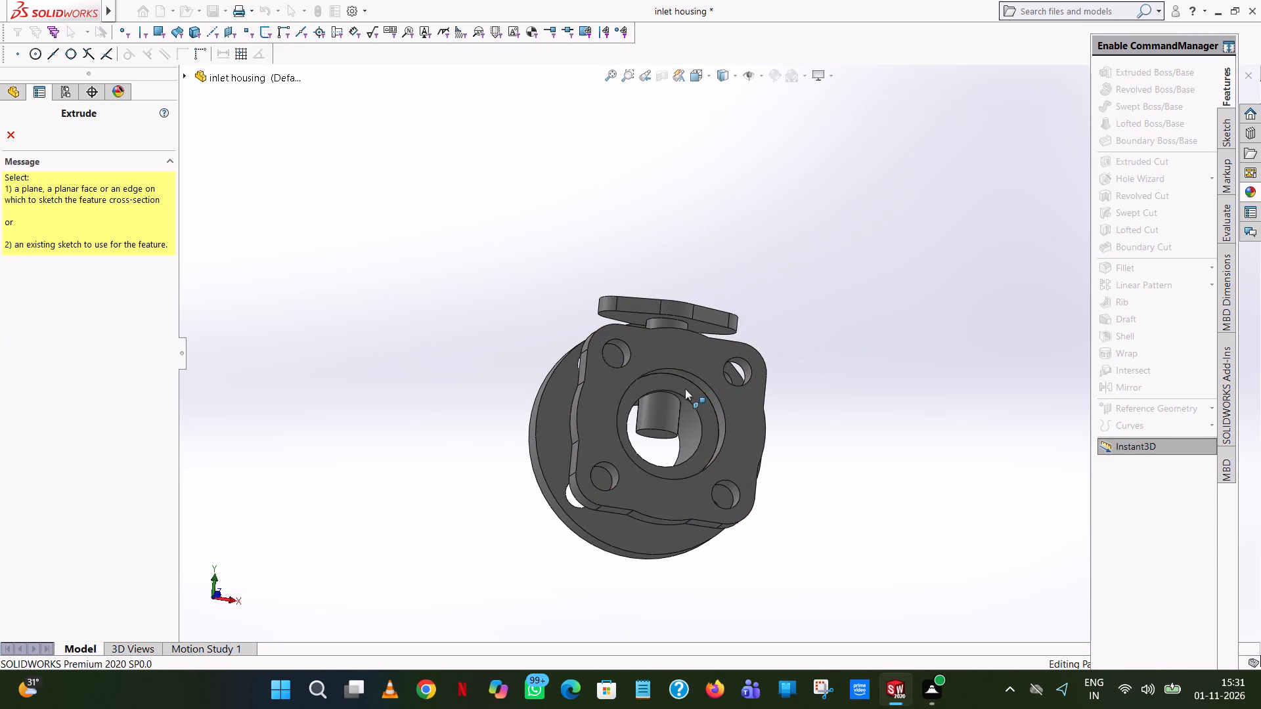
left_click(685, 389)
left_click(1182, 112)
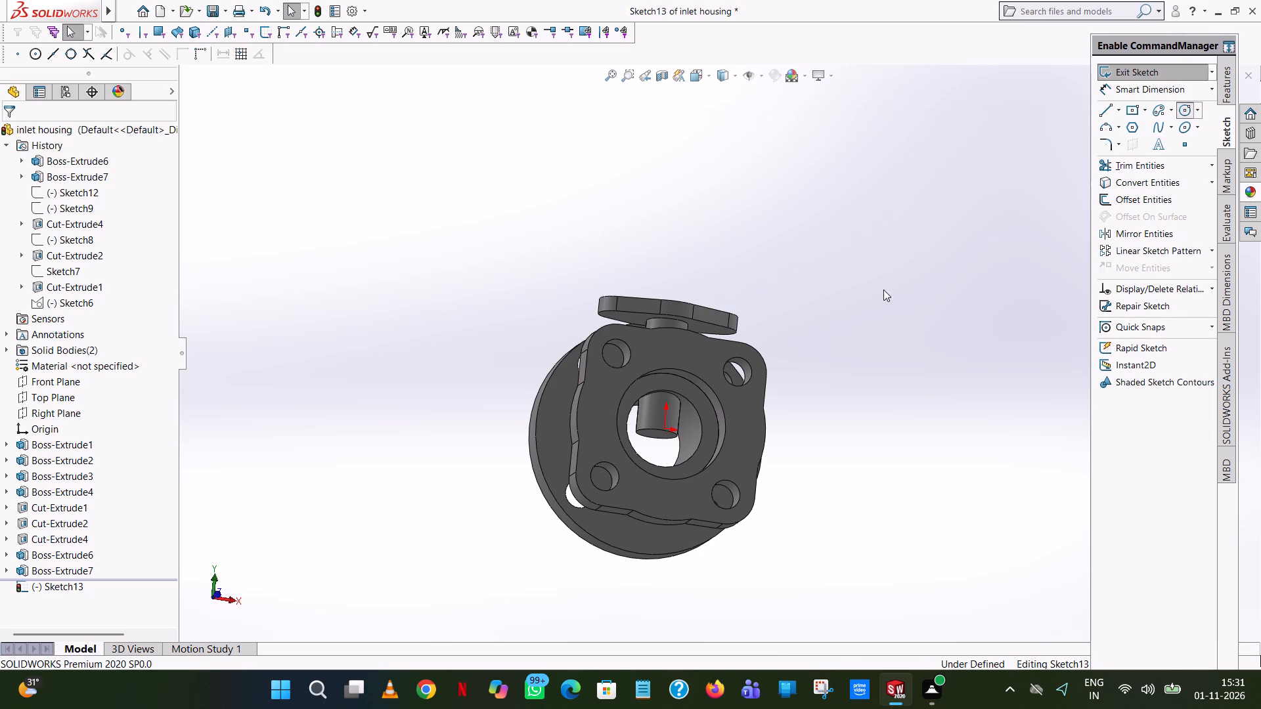
left_click(665, 430)
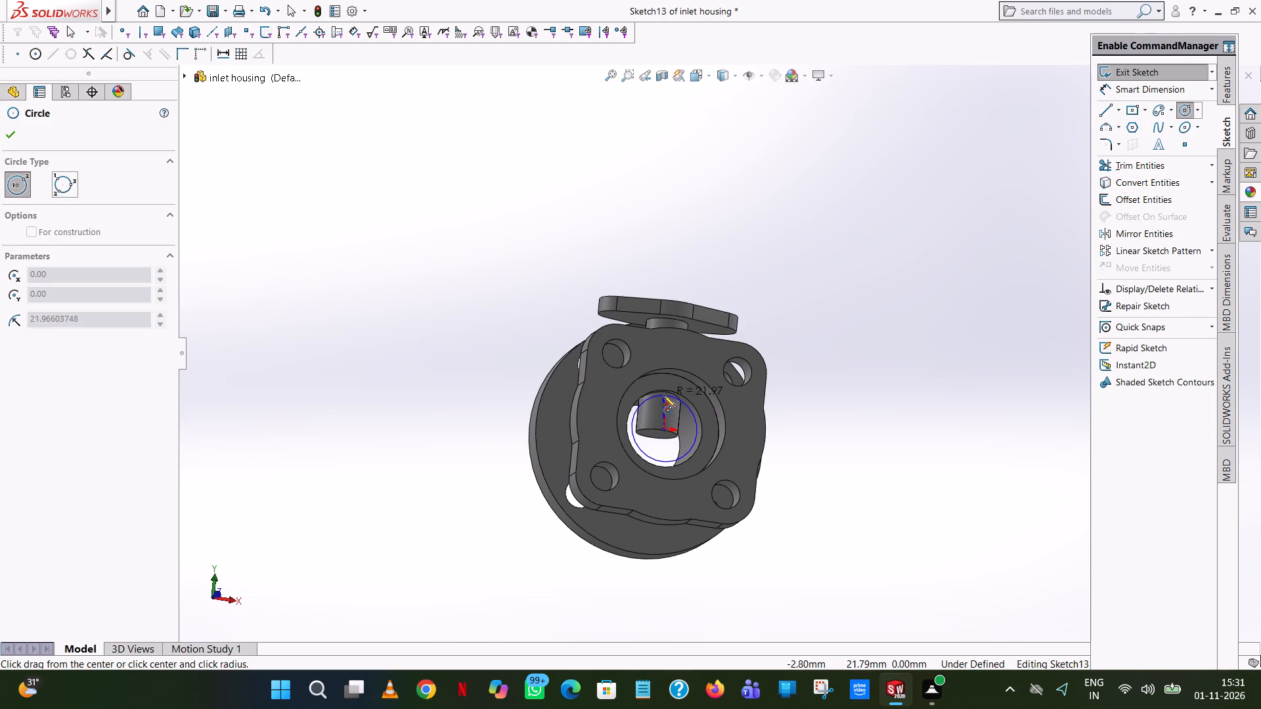
left_click(662, 390)
right_click(661, 389)
left_click(702, 394)
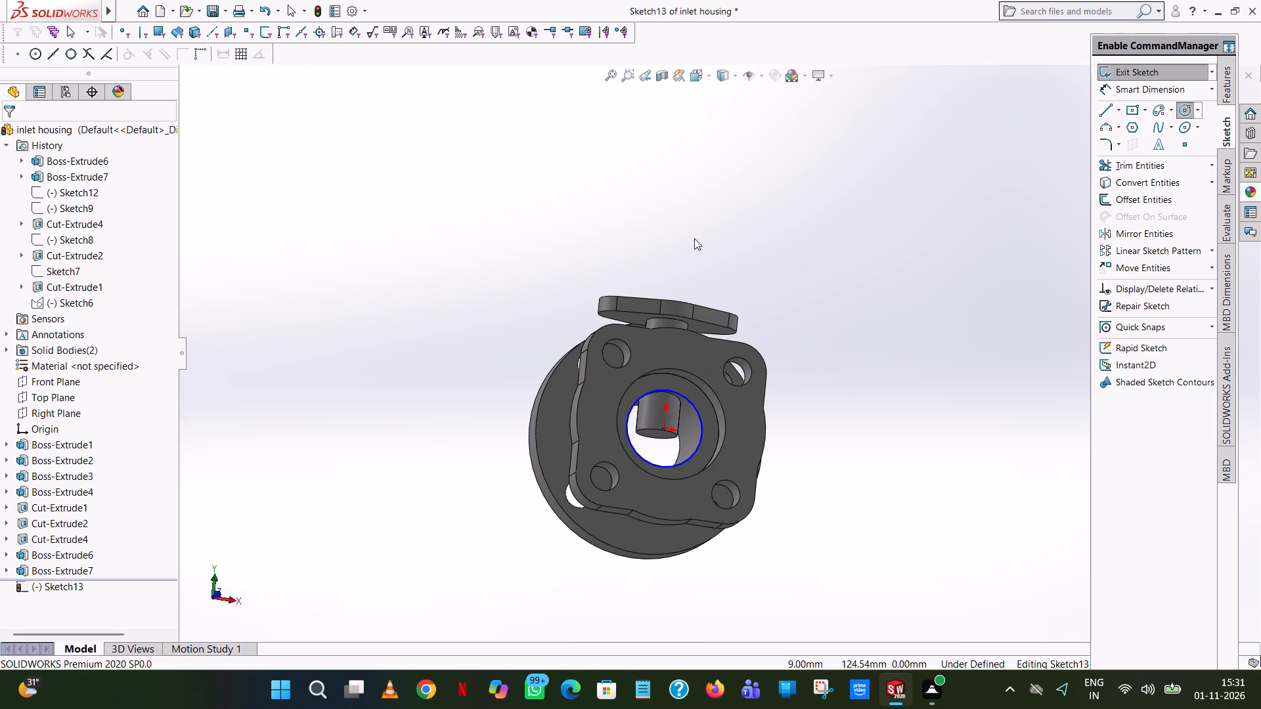
Cut the bore circle blind through the housing to well beyond the round flange, removing the neck boss's end inside the bore.
left_click(1226, 78)
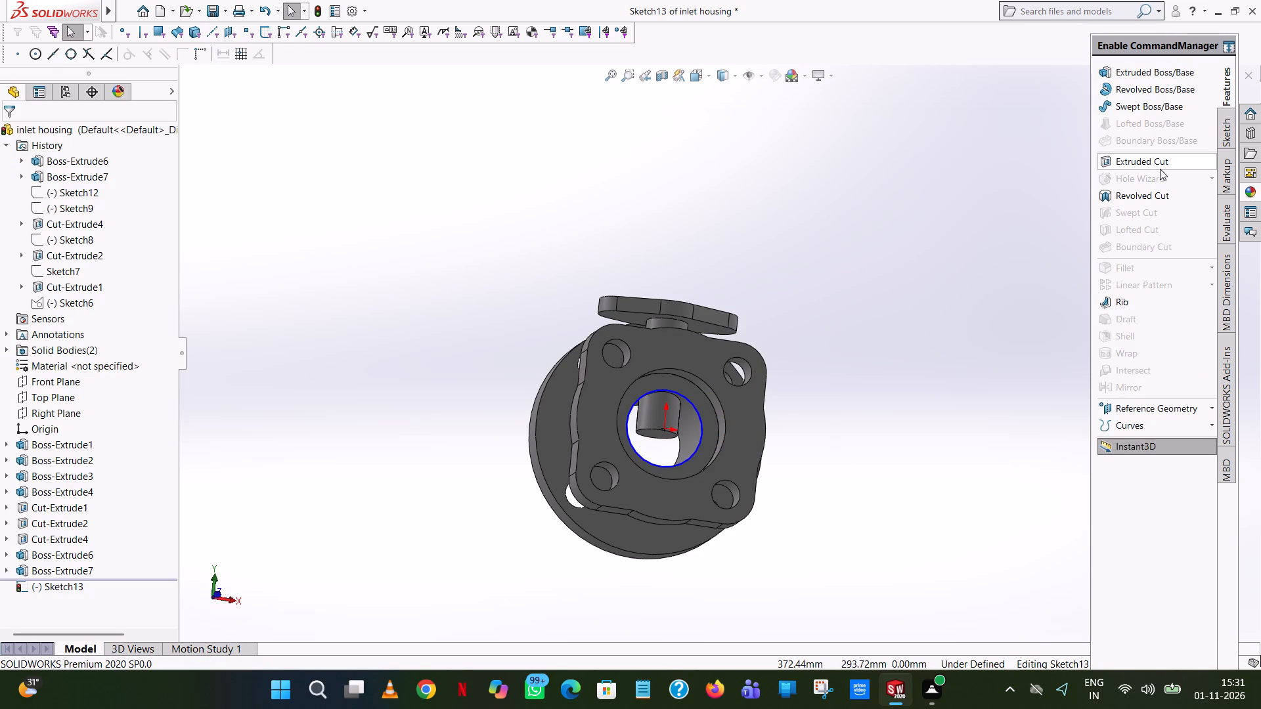
left_click(1159, 169)
middle_click_drag(550, 260, 746, 290)
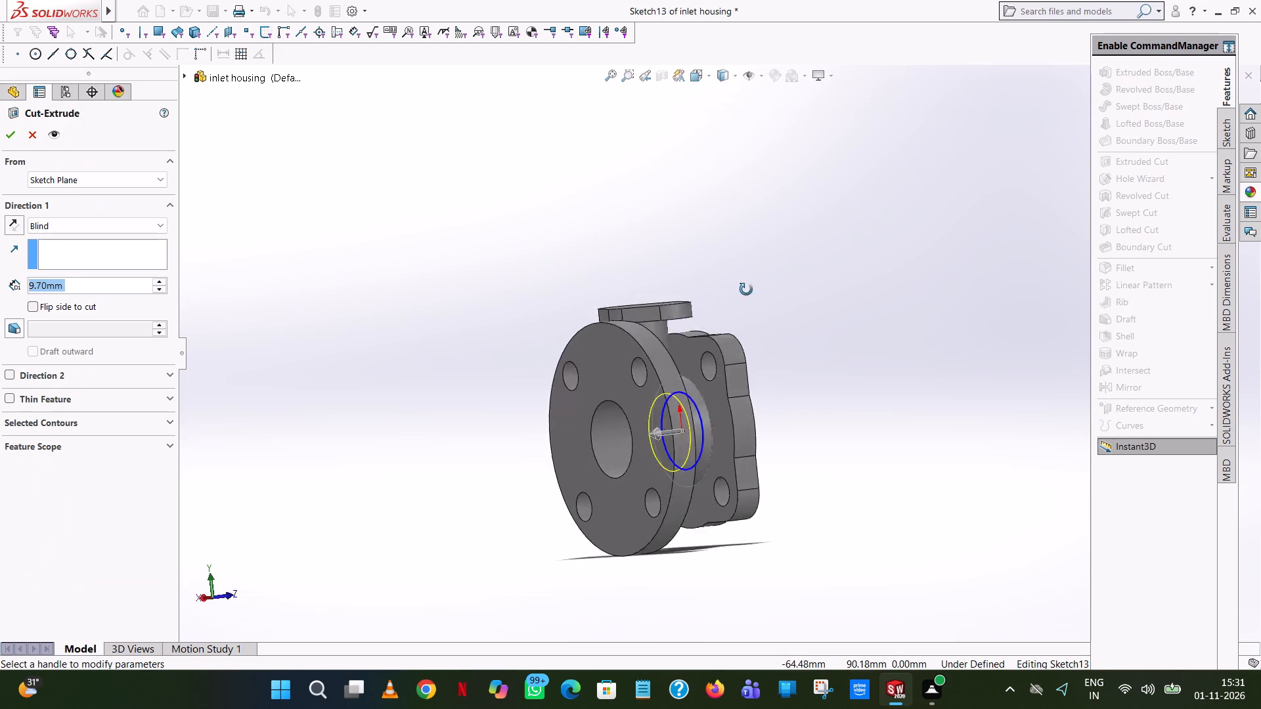
middle_click_drag(746, 290, 753, 296)
left_click_drag(656, 433, 620, 454)
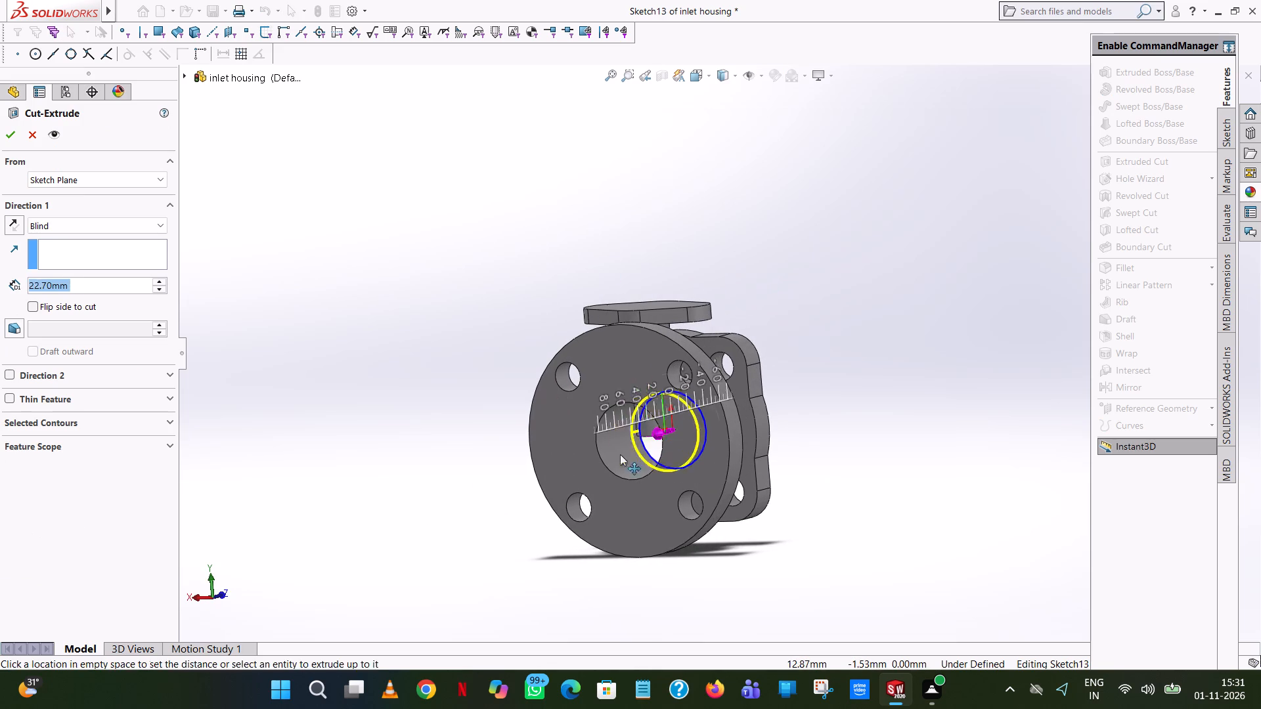
left_click_drag(620, 454, 390, 526)
left_click(7, 126)
left_click(644, 137)
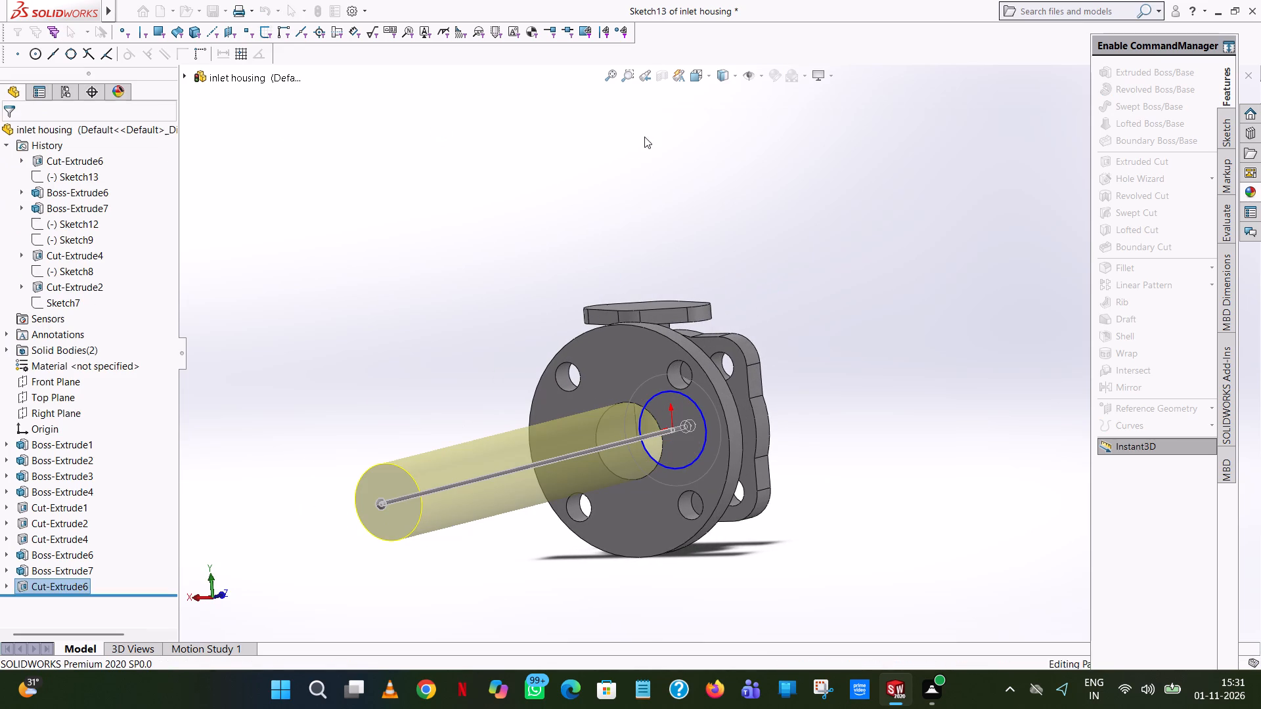
For an extruded cut on the two-lobed flange's outer face, sketch a circle of radius 9.7/2 mm concentric with one lobe's arc.
middle_click_drag(693, 222, 598, 173)
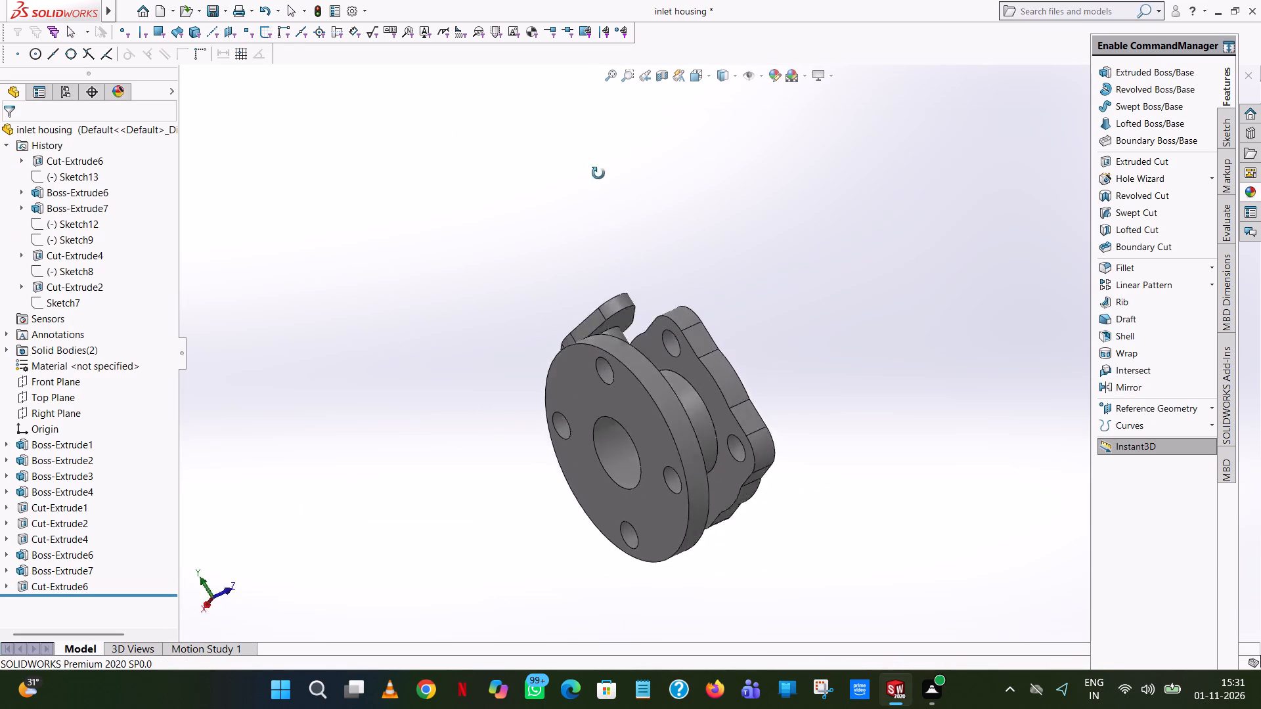
middle_click_drag(598, 173, 544, 275)
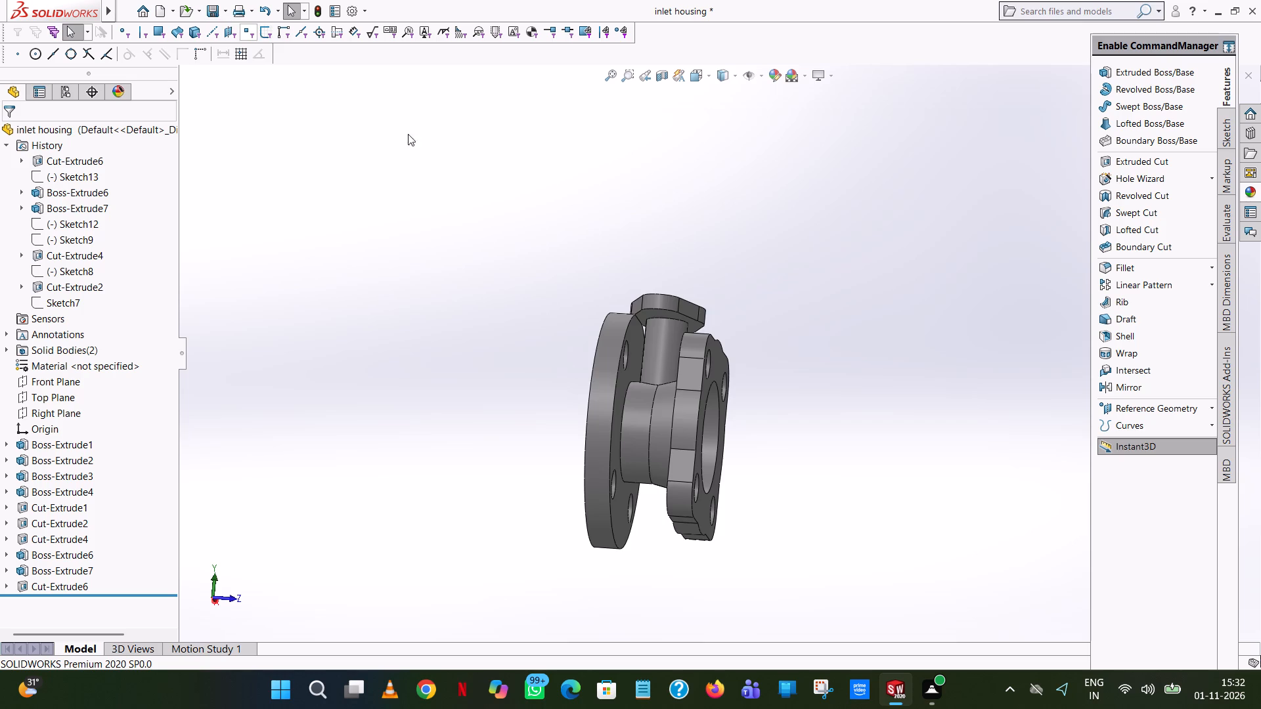
middle_click_drag(524, 163, 573, 397)
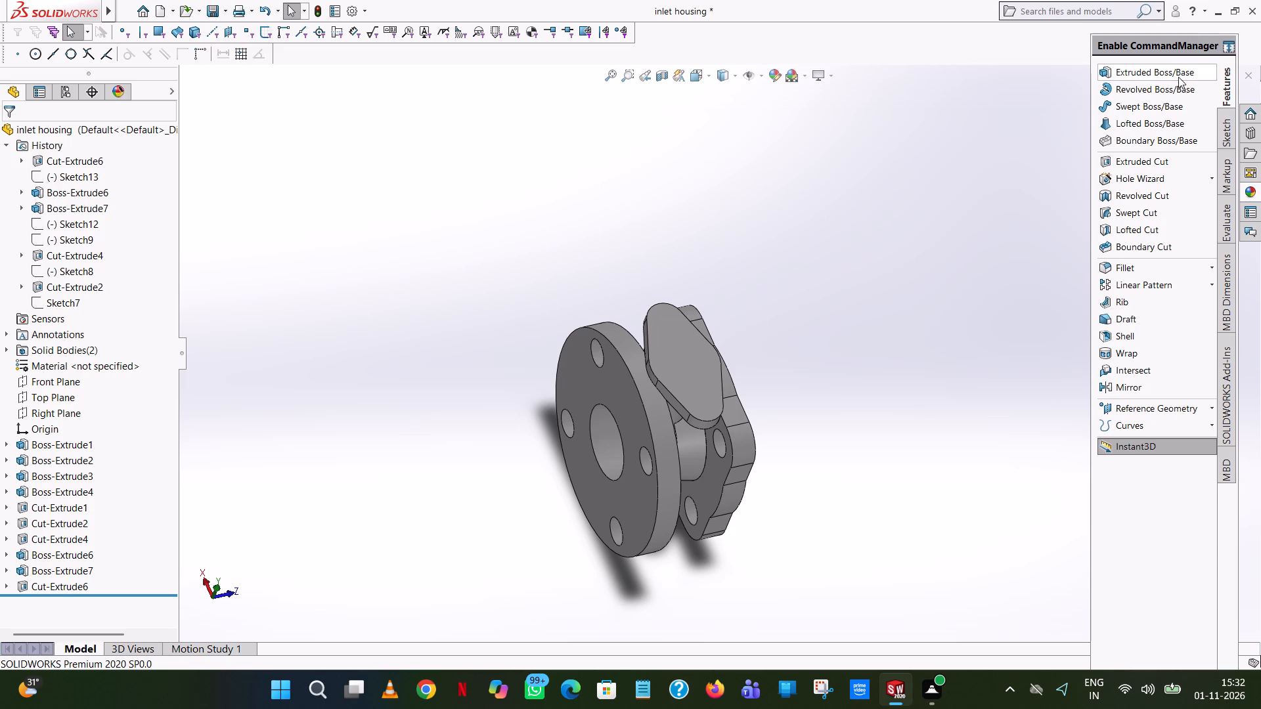
left_click(1154, 158)
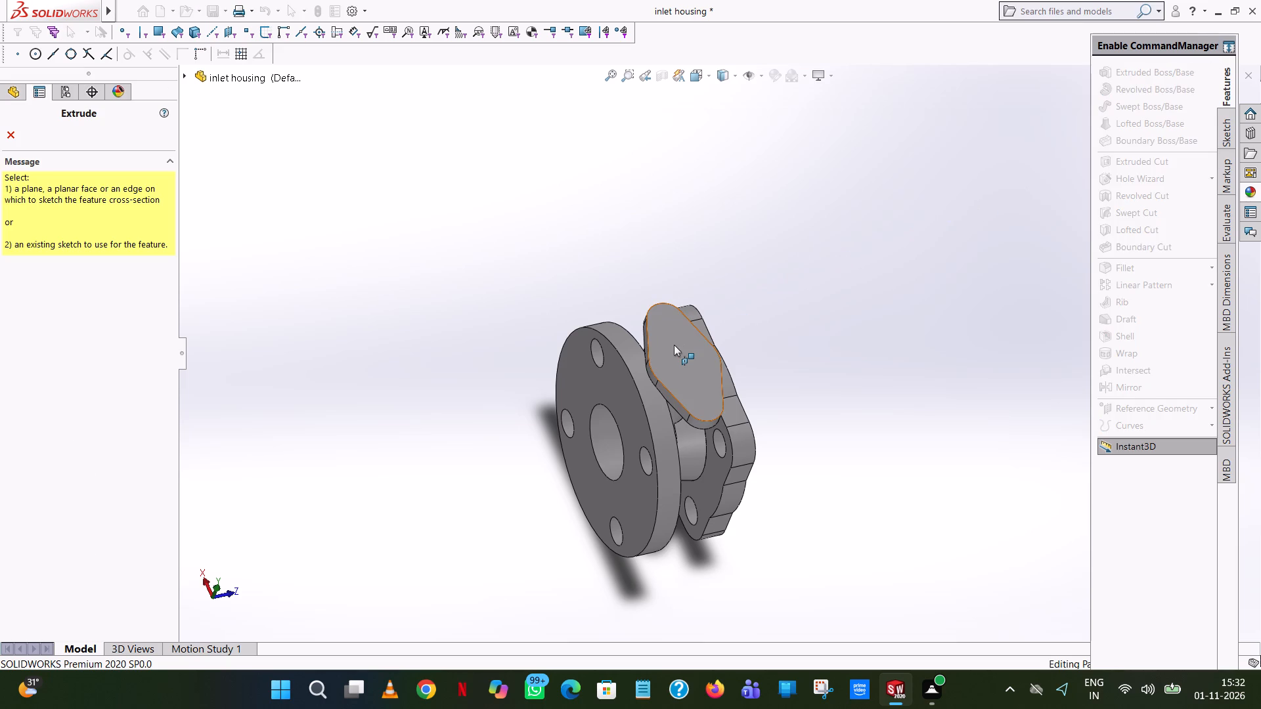
left_click(674, 345)
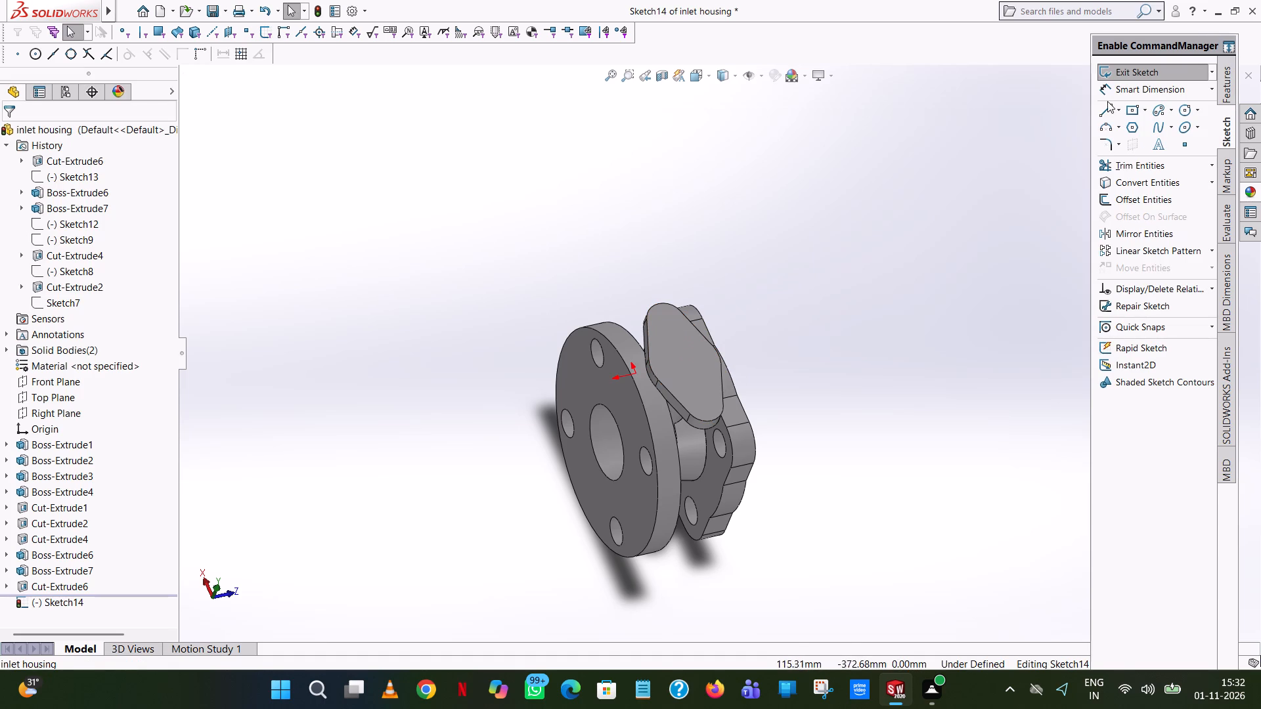
left_click(710, 77)
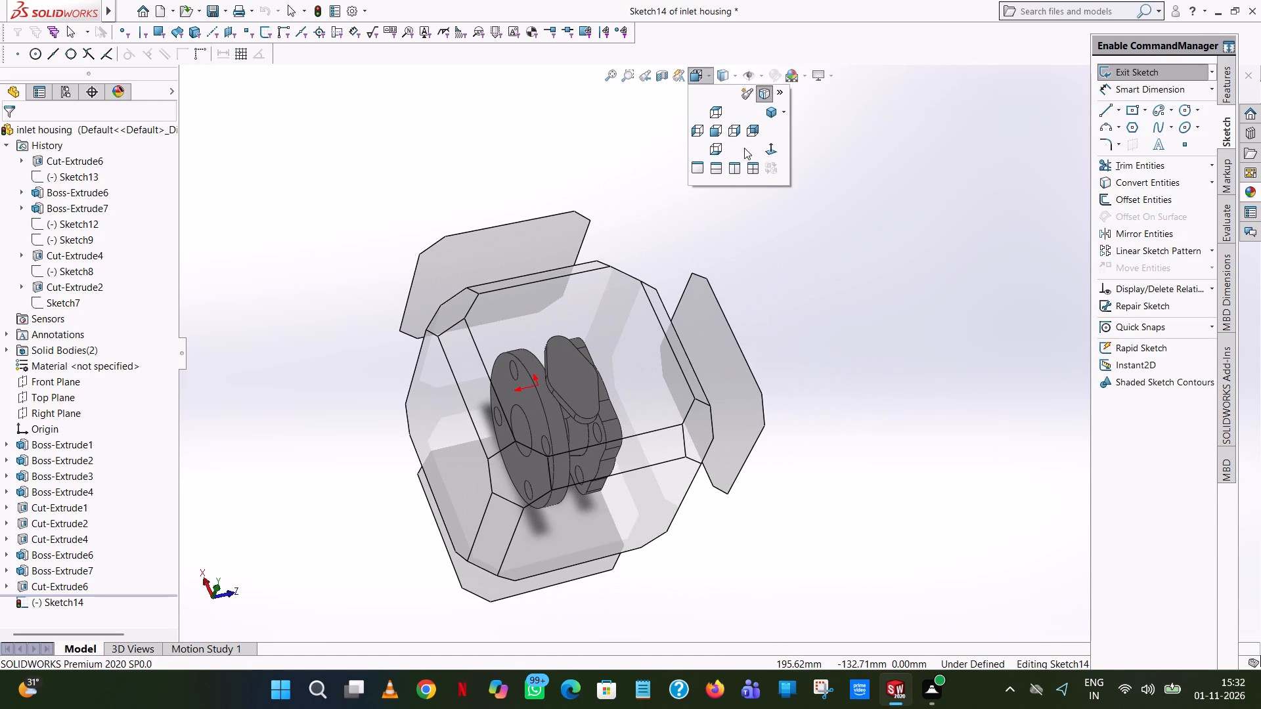
left_click(771, 144)
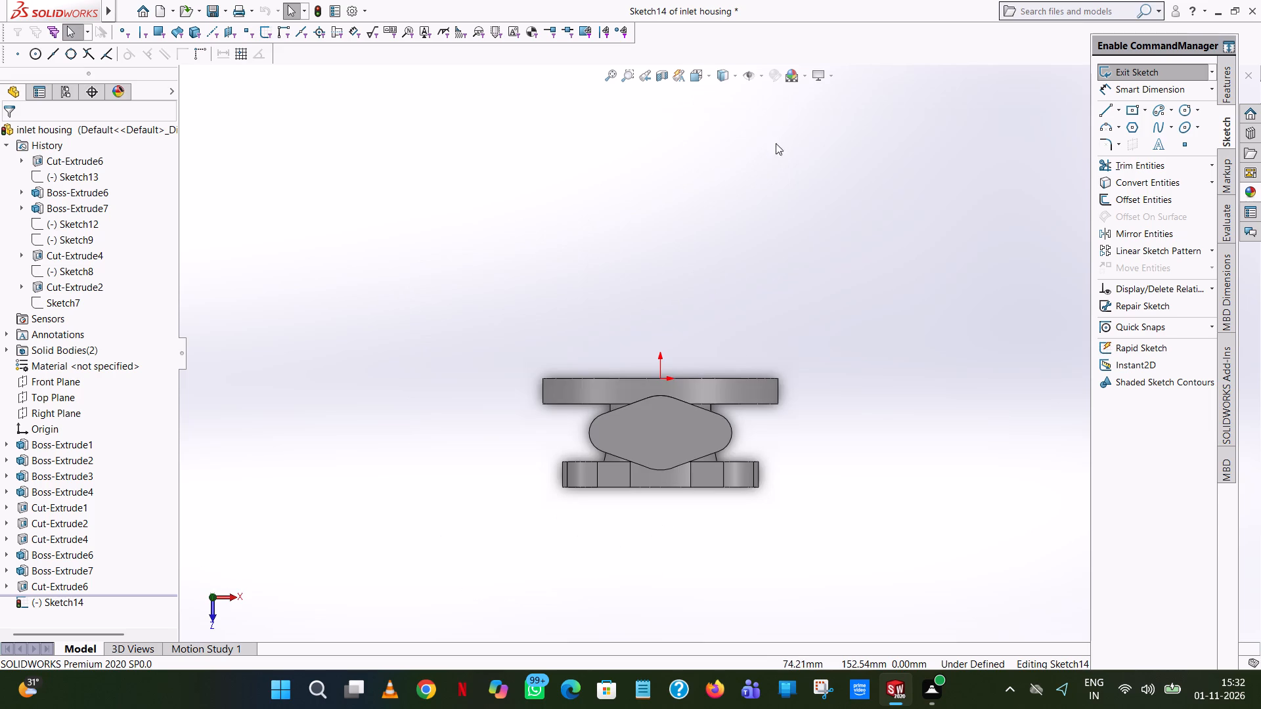
left_click(1183, 104)
scroll(678, 436, "down", 5)
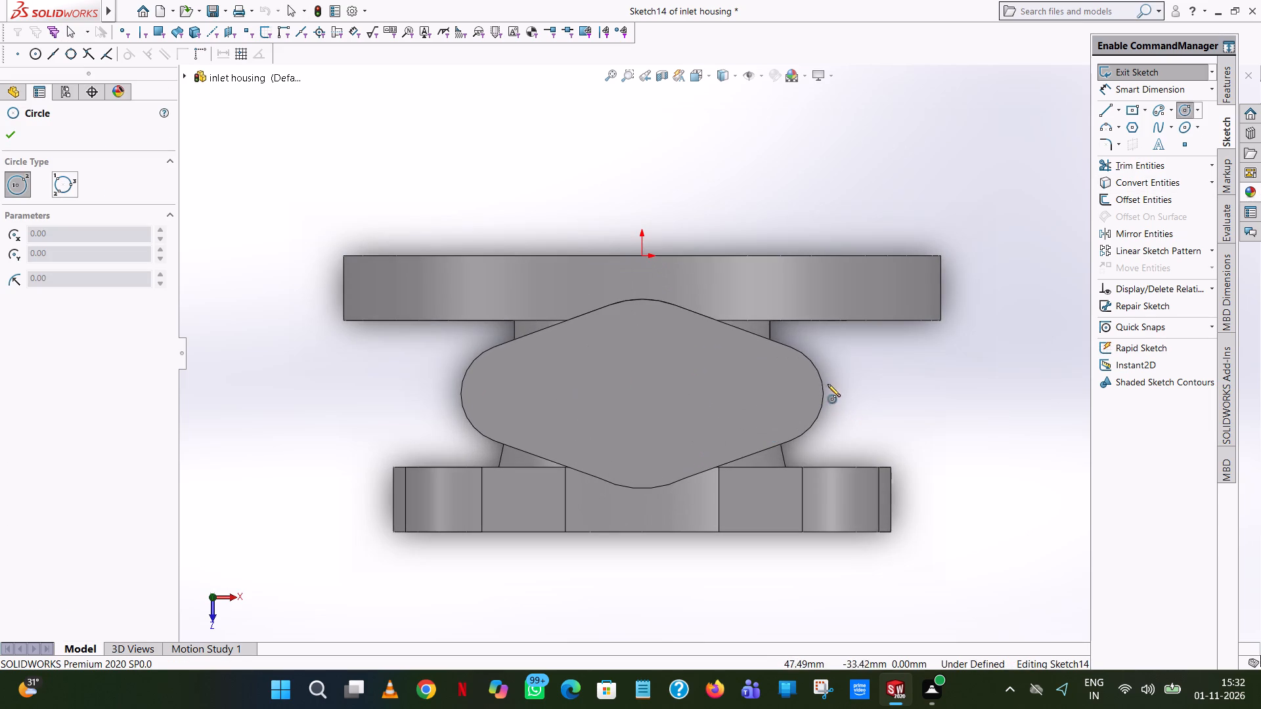
left_click(774, 394)
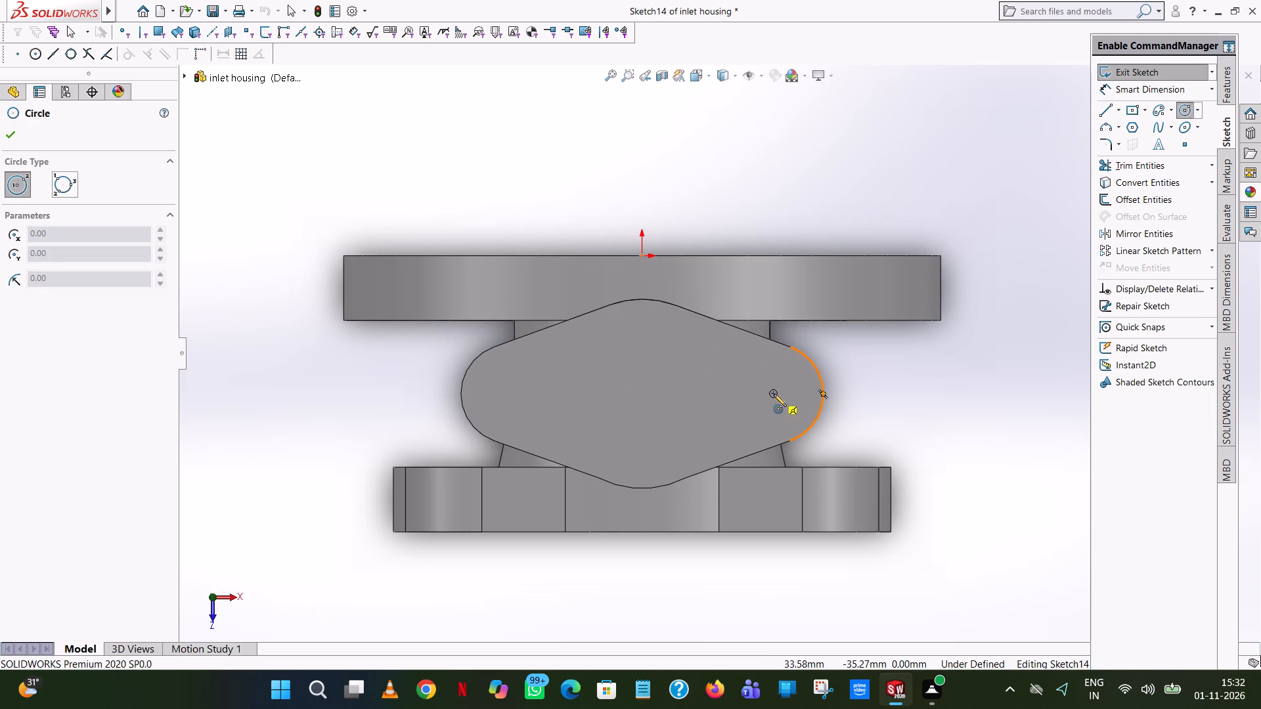
left_click(805, 378)
type("9.")
type("7/2")
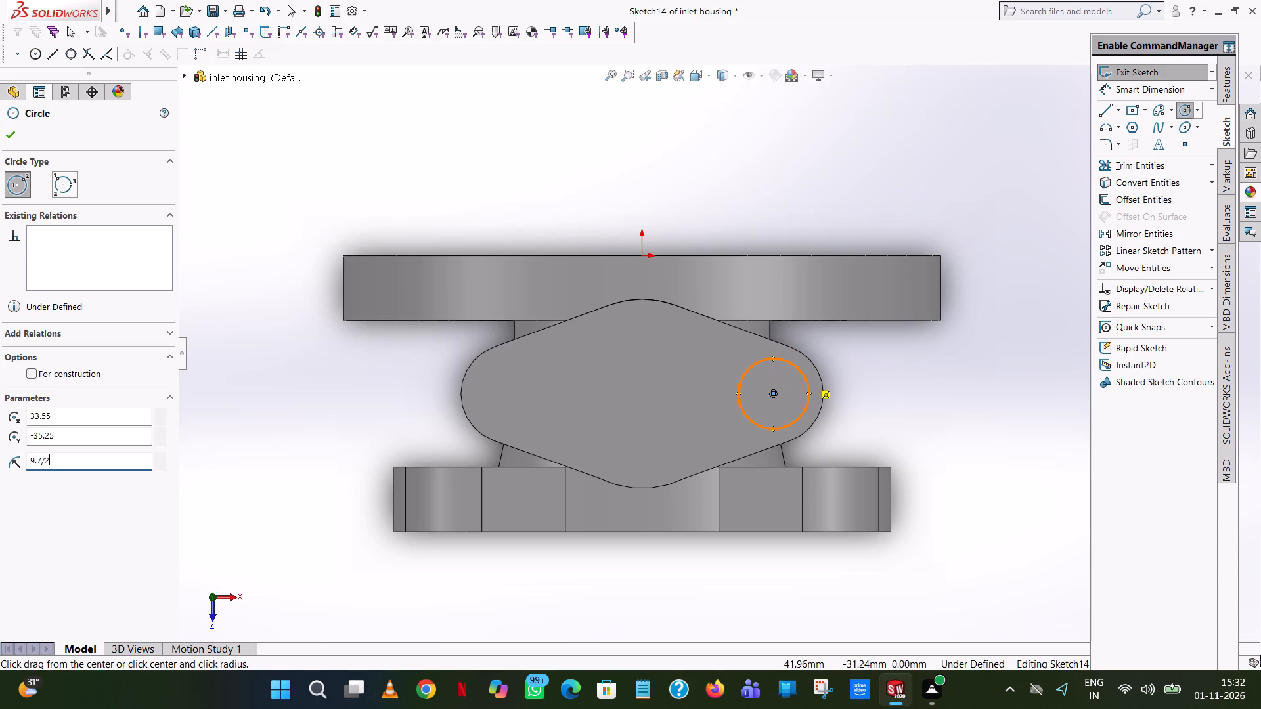
key("Return")
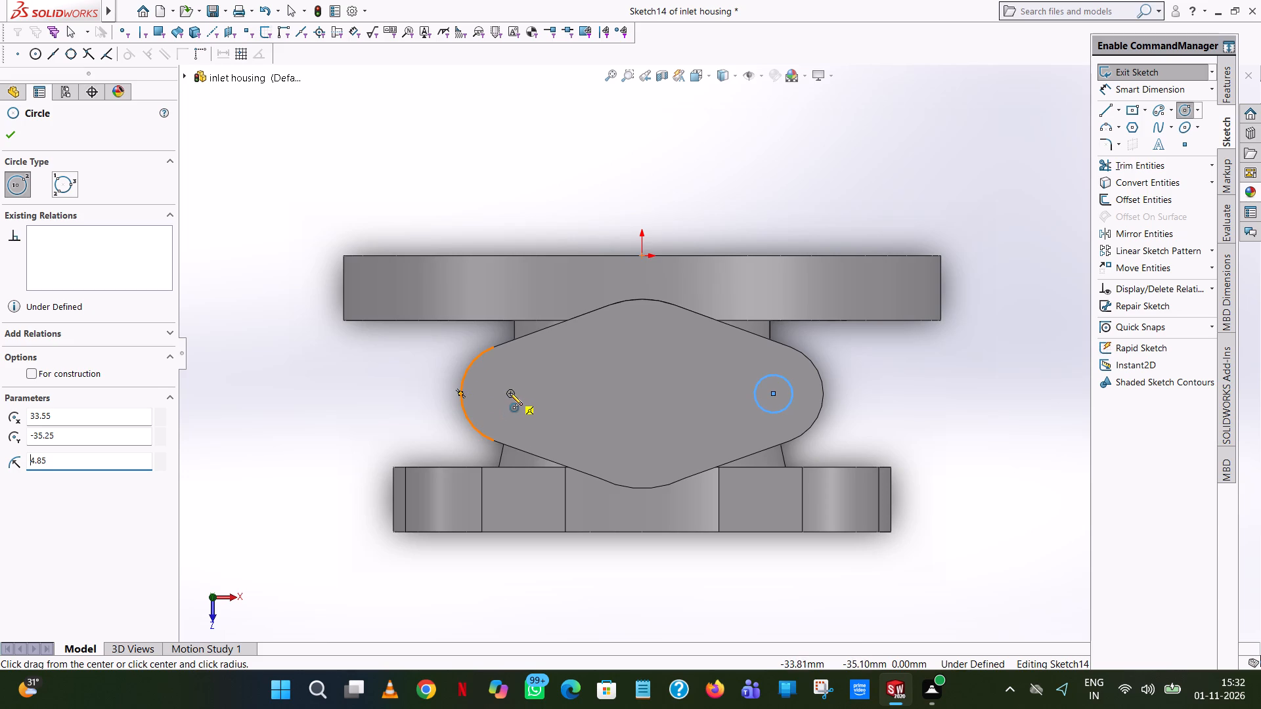
Sketch a matching circle of radius 9.7/2 mm centred on the opposite lobe's arc.
left_click(510, 393)
left_click(514, 374)
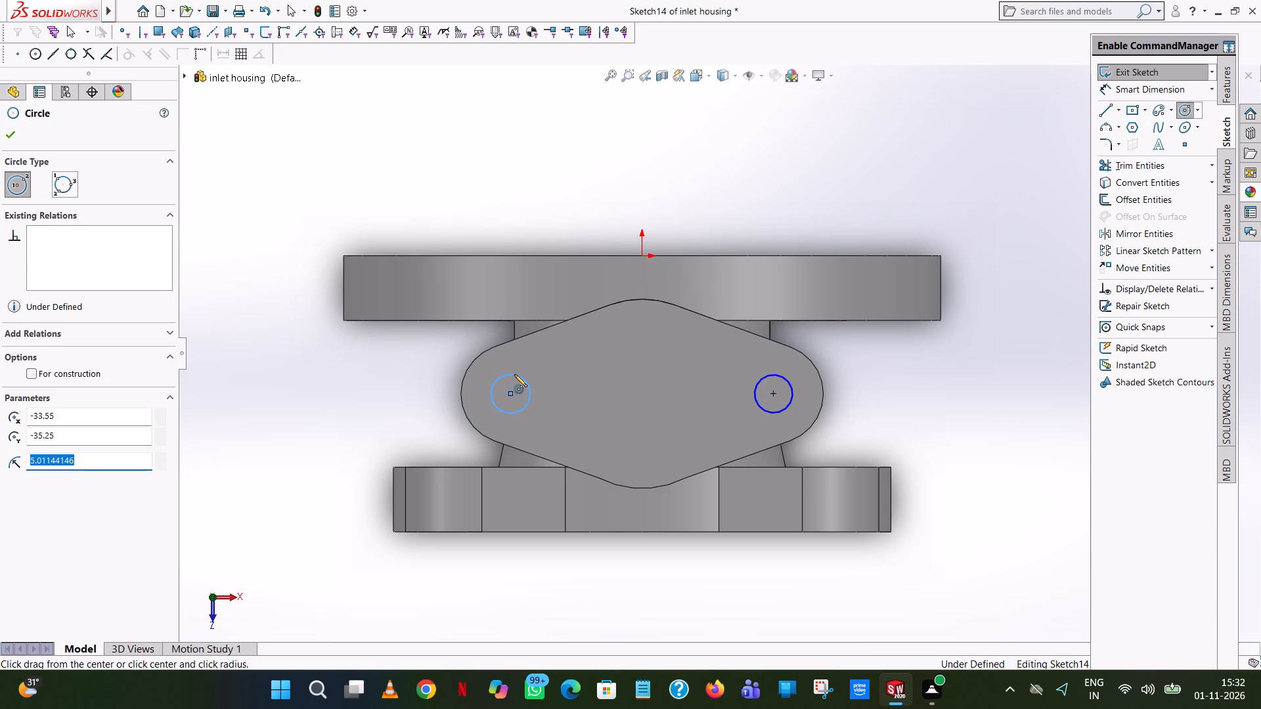
type("9.7")
key("Return")
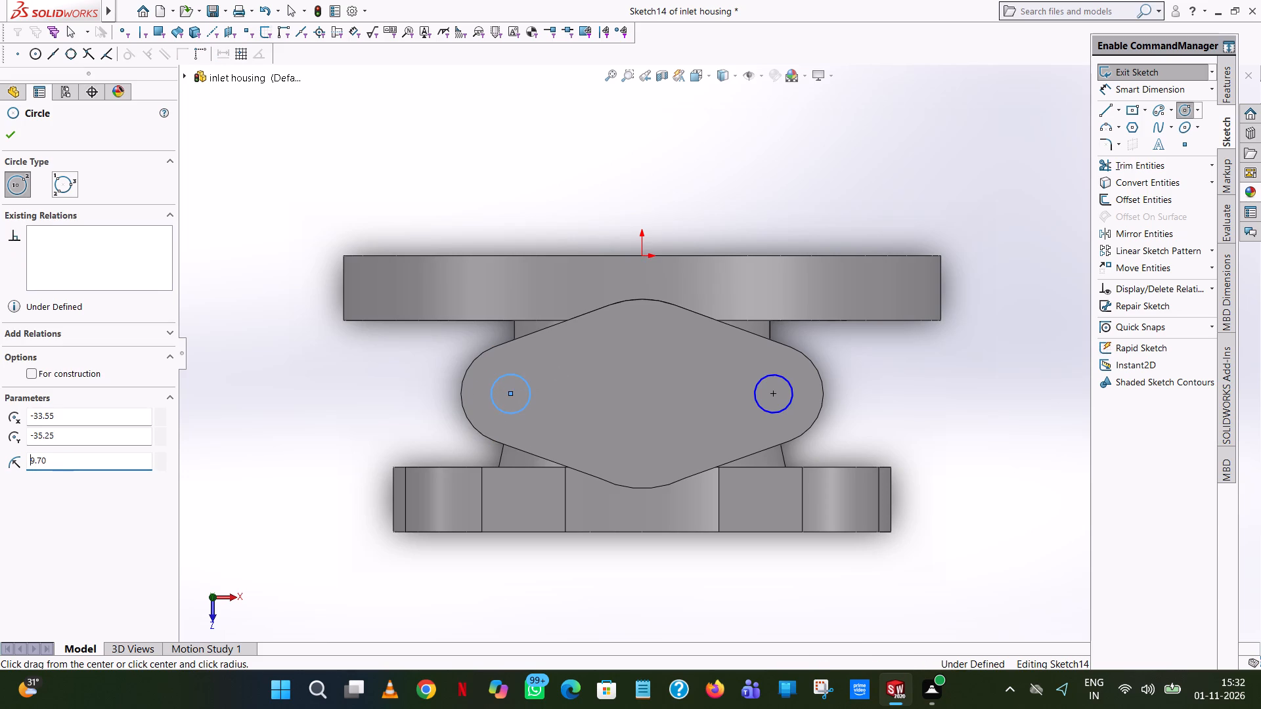
left_click(84, 459)
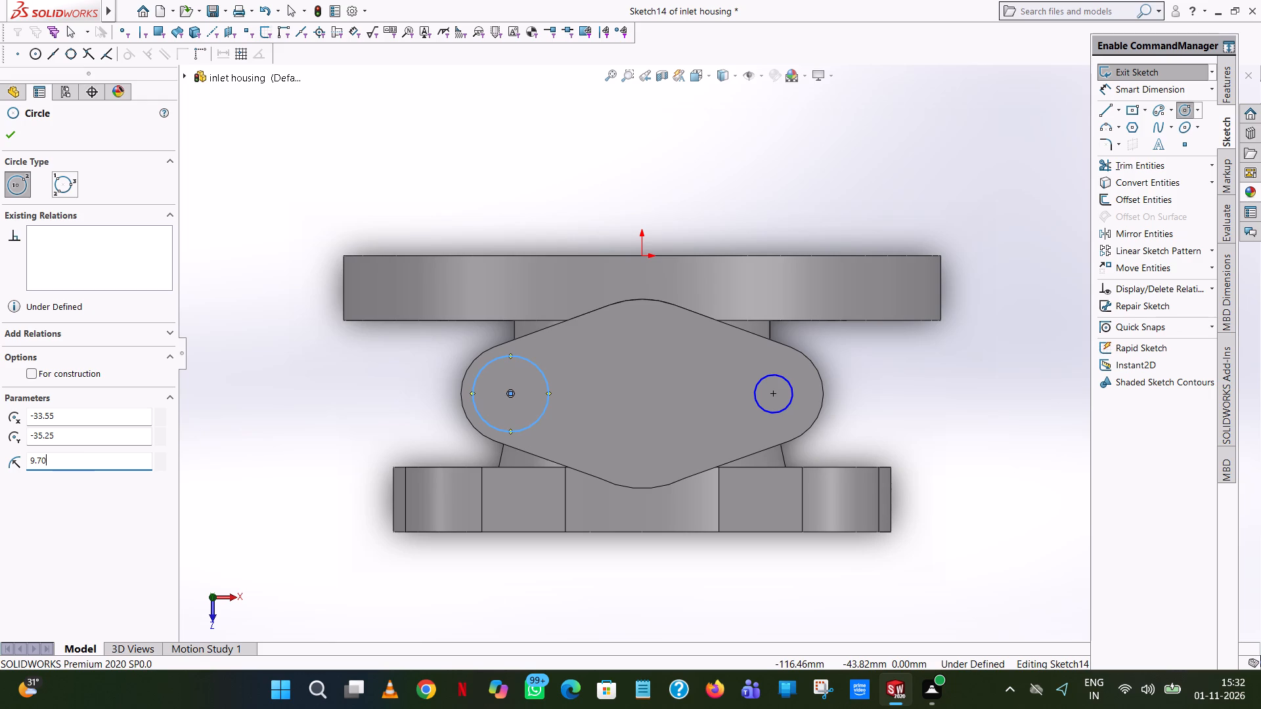
type("/2")
key("Return")
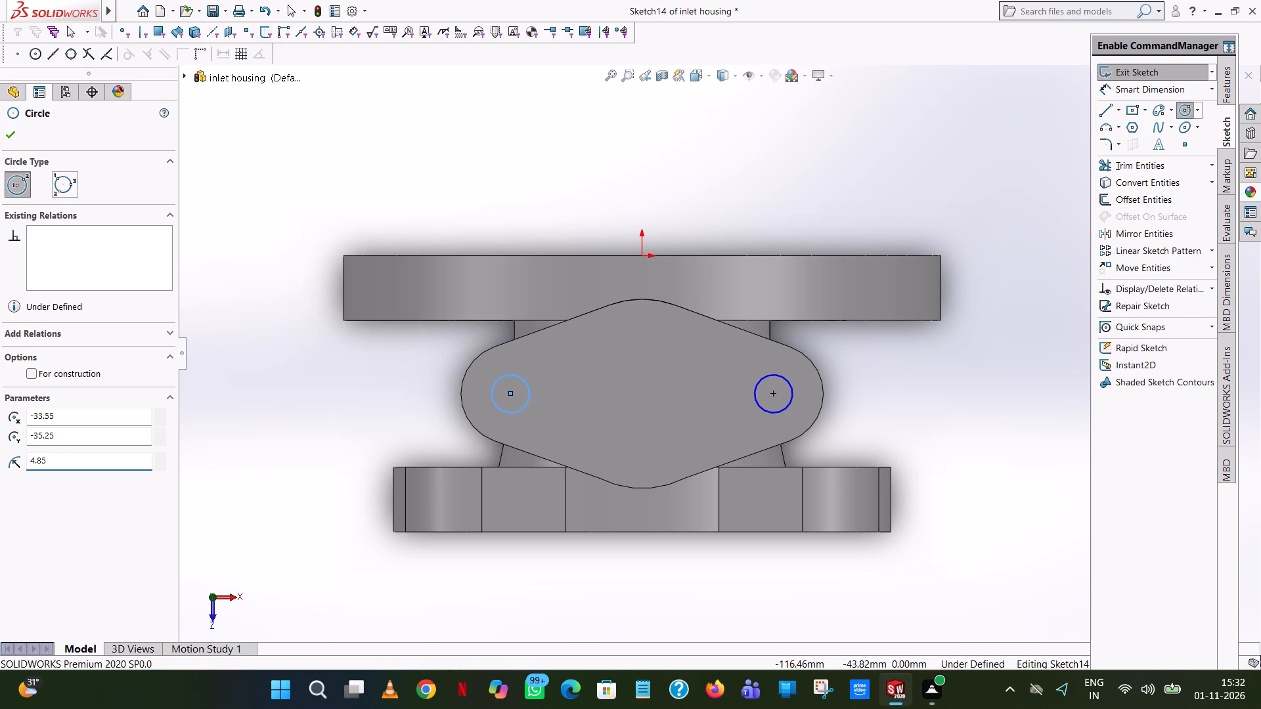
right_click(255, 250)
left_click(291, 263)
left_click(648, 139)
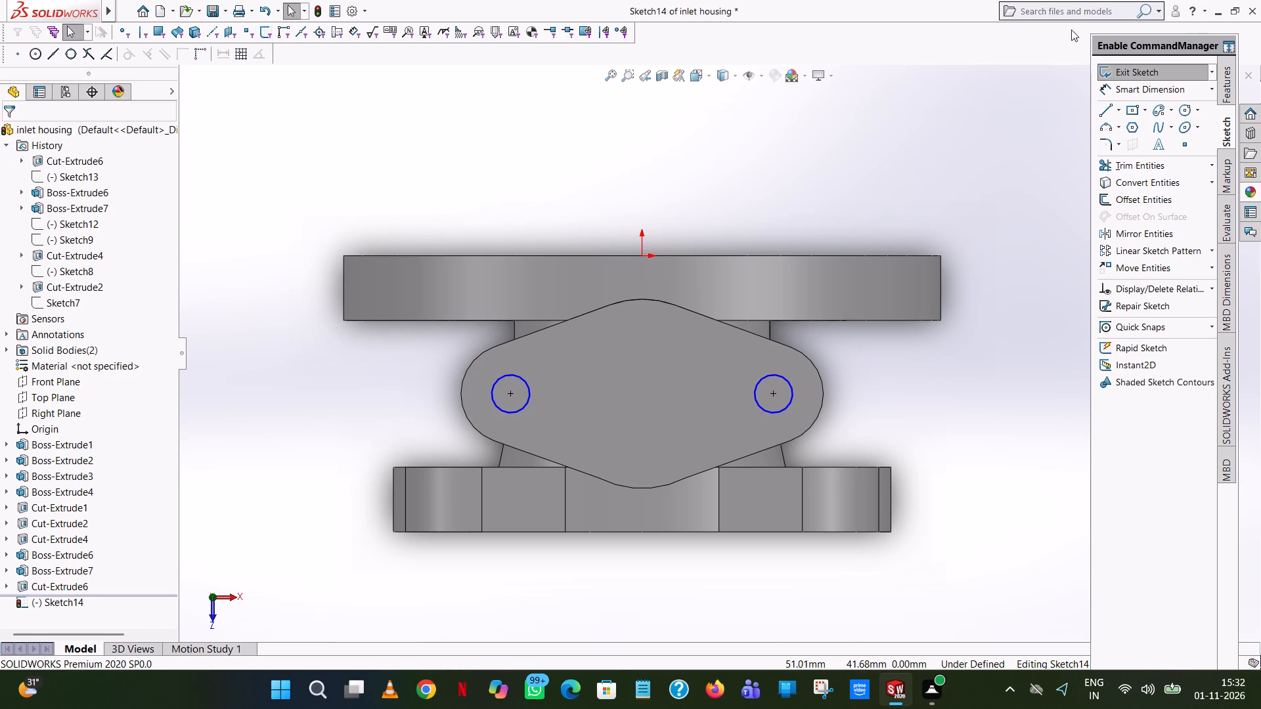
Cut both lobe circles blind 32.7 mm through the two-lobed flange to make its bolt holes.
left_click(1226, 83)
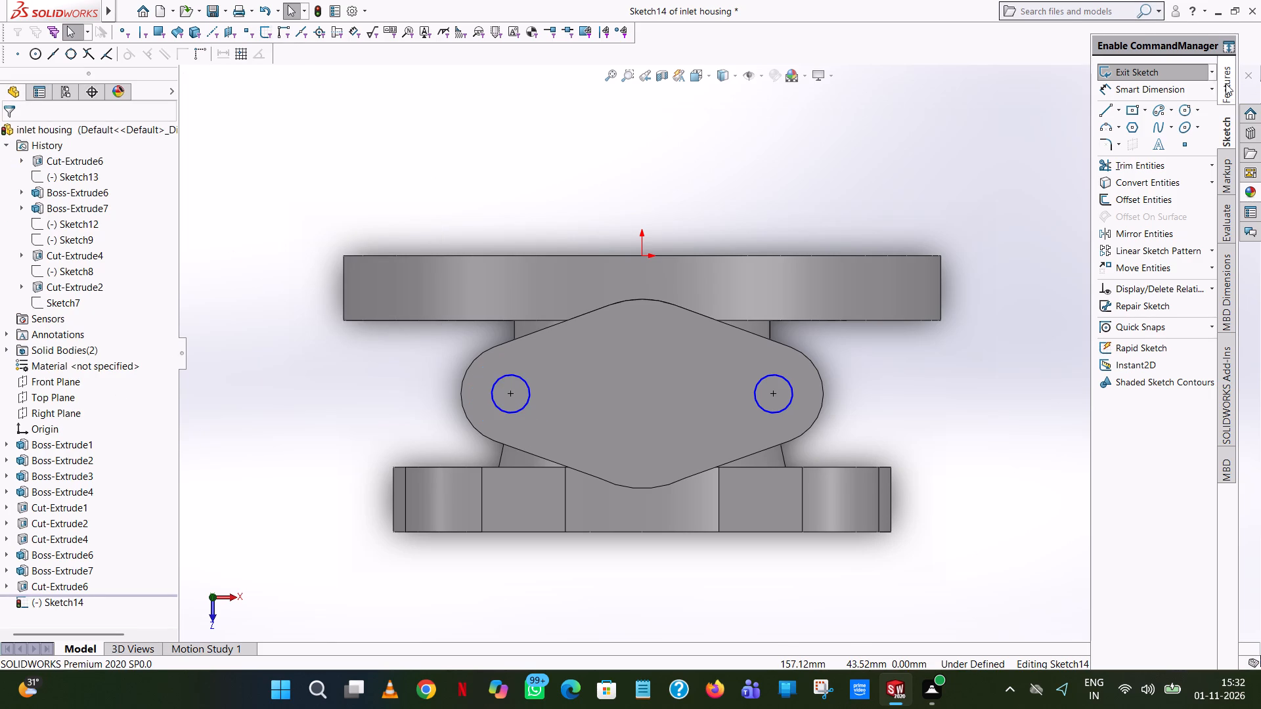
left_click(1120, 158)
middle_click_drag(911, 374, 912, 372)
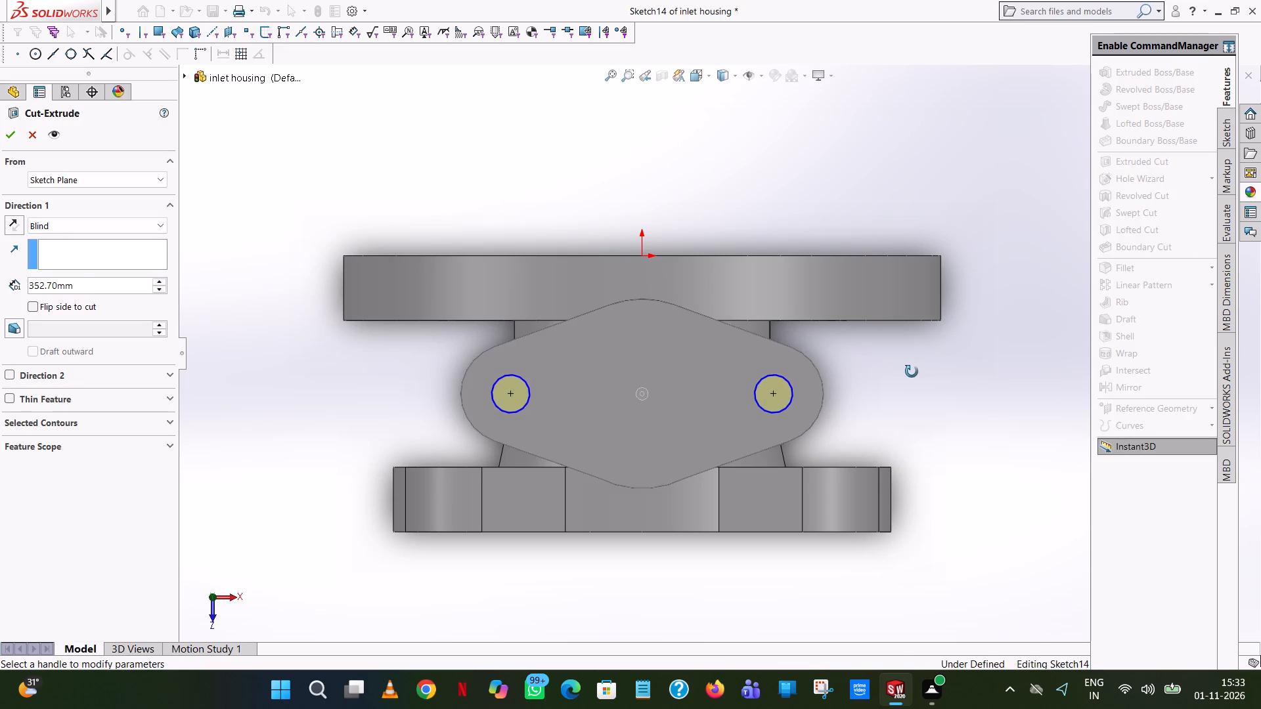
middle_click_drag(912, 372, 707, 194)
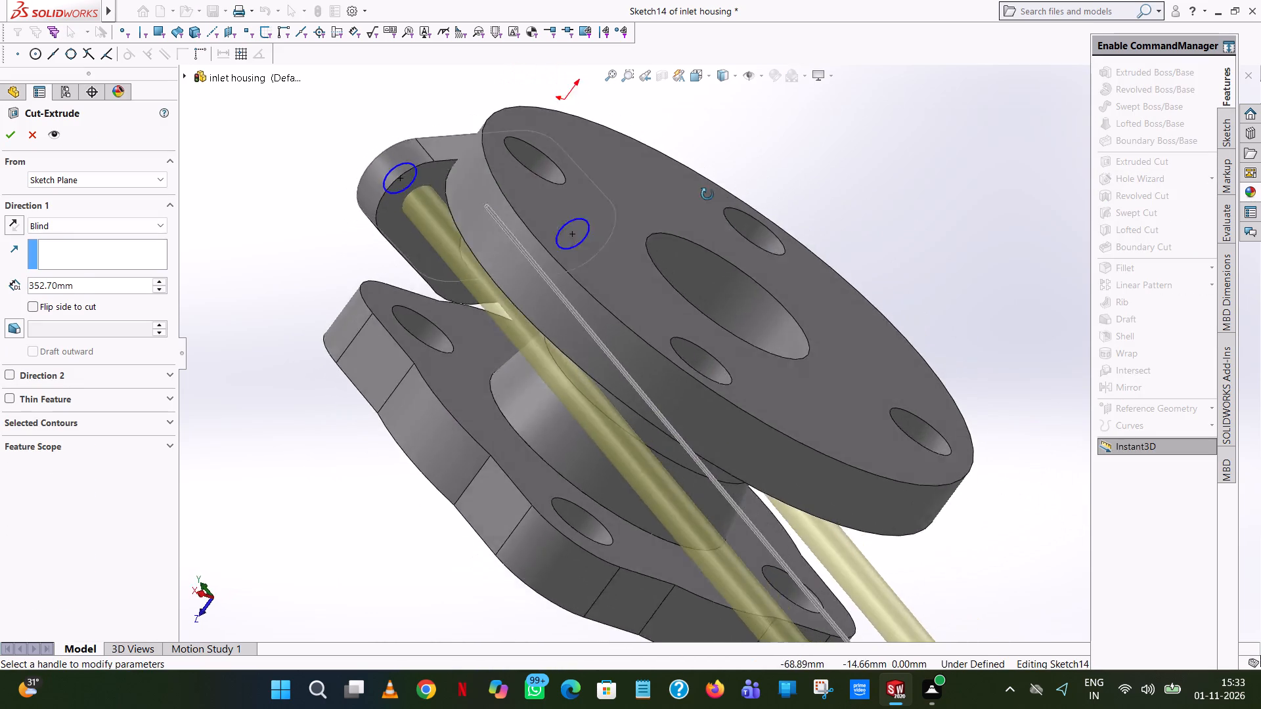
middle_click_drag(707, 194, 717, 232)
scroll(675, 133, "up", 1)
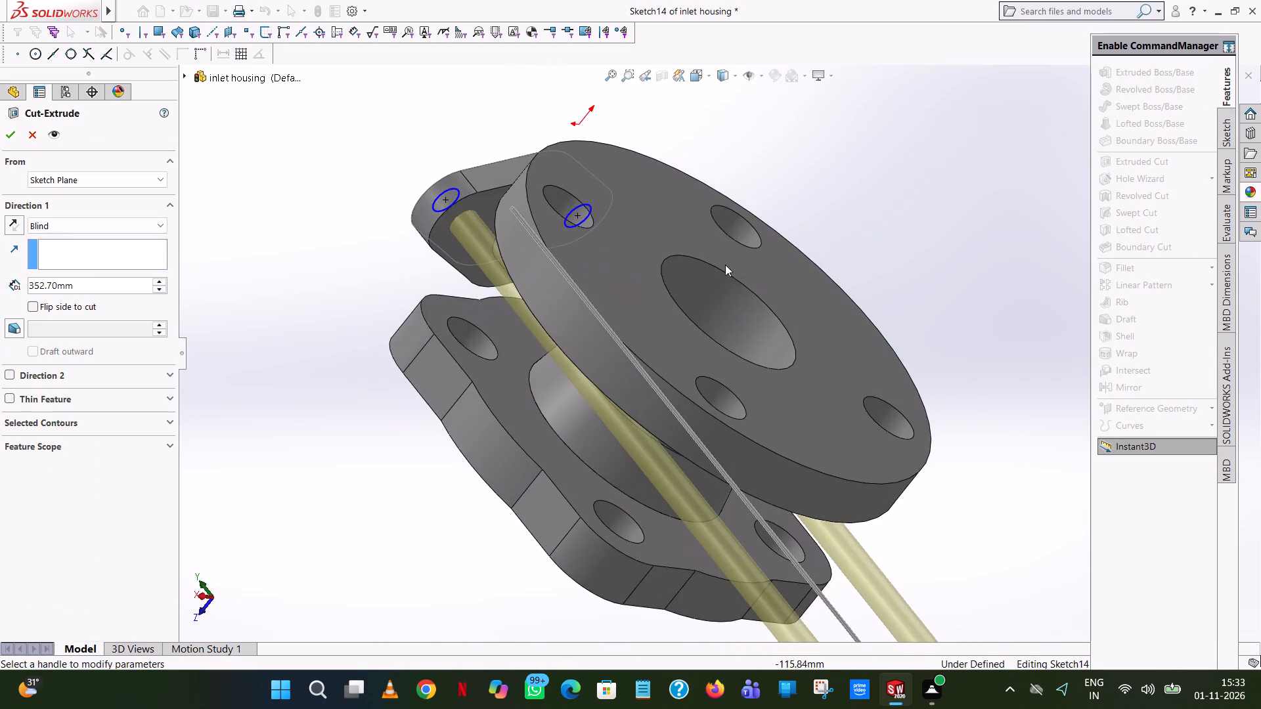
middle_click_drag(762, 345, 868, 421)
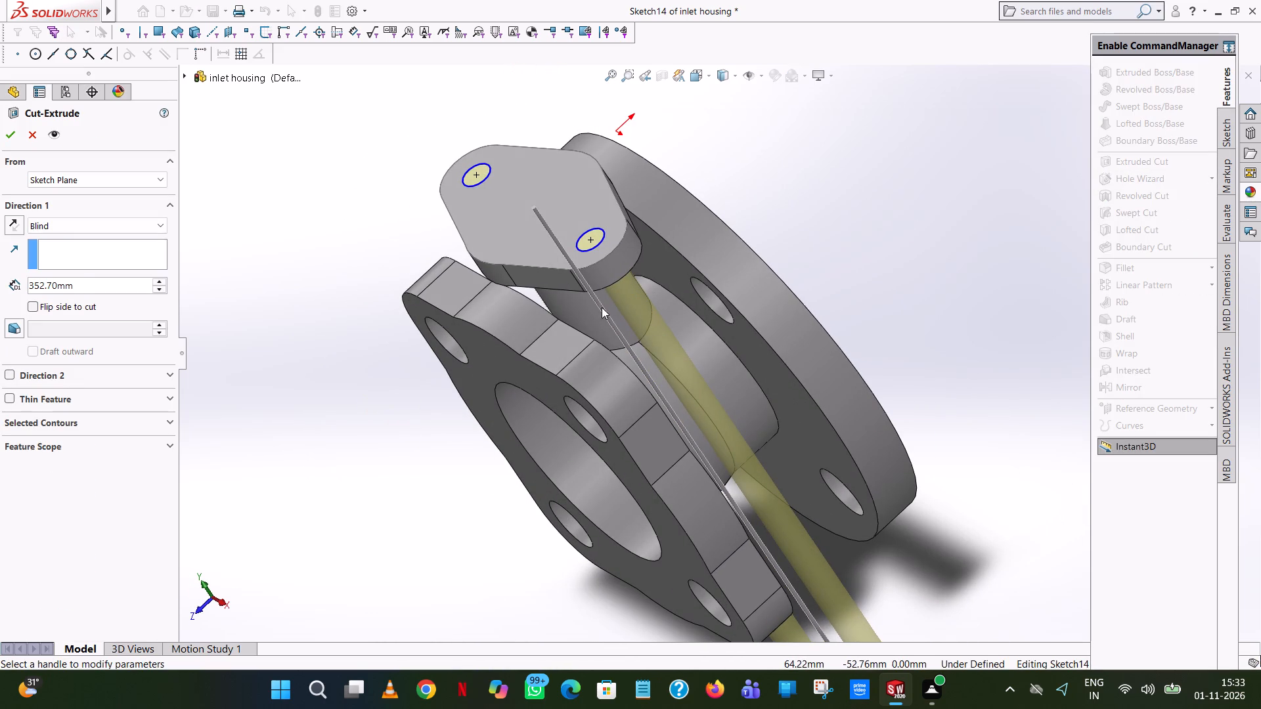
left_click_drag(602, 307, 550, 275)
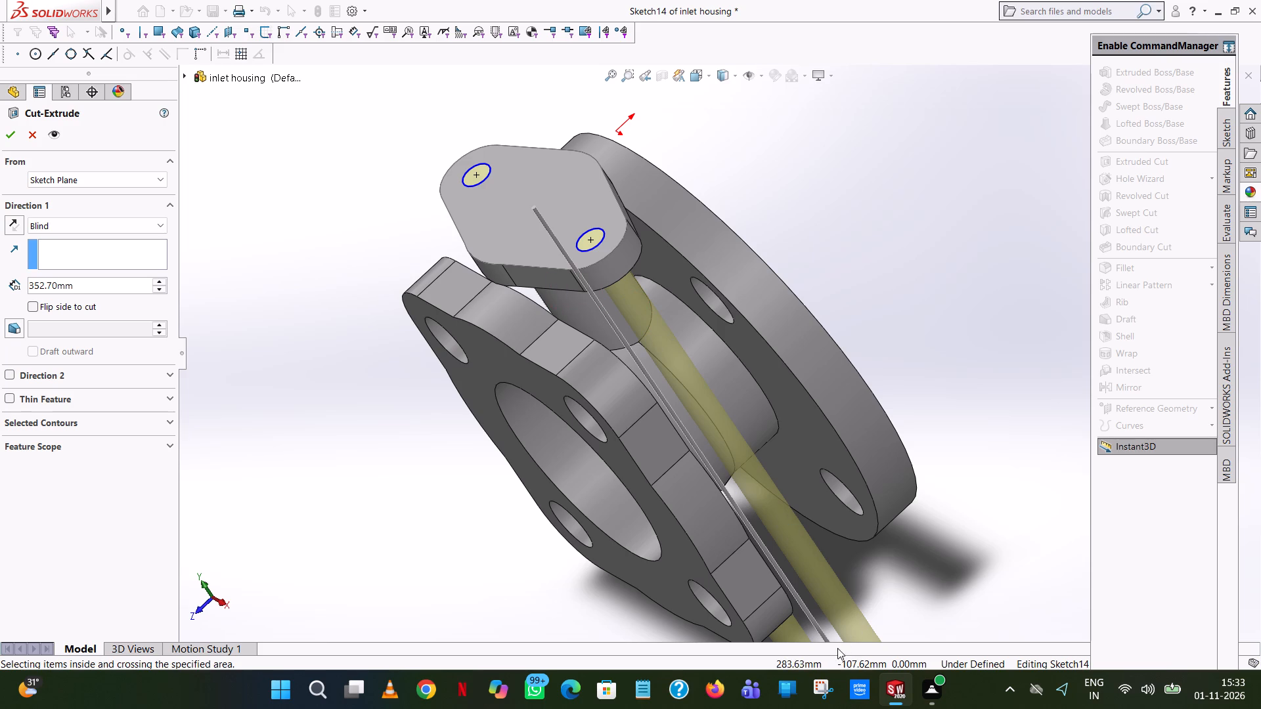
scroll(792, 585, "up", 4)
scroll(848, 571, "up", 4)
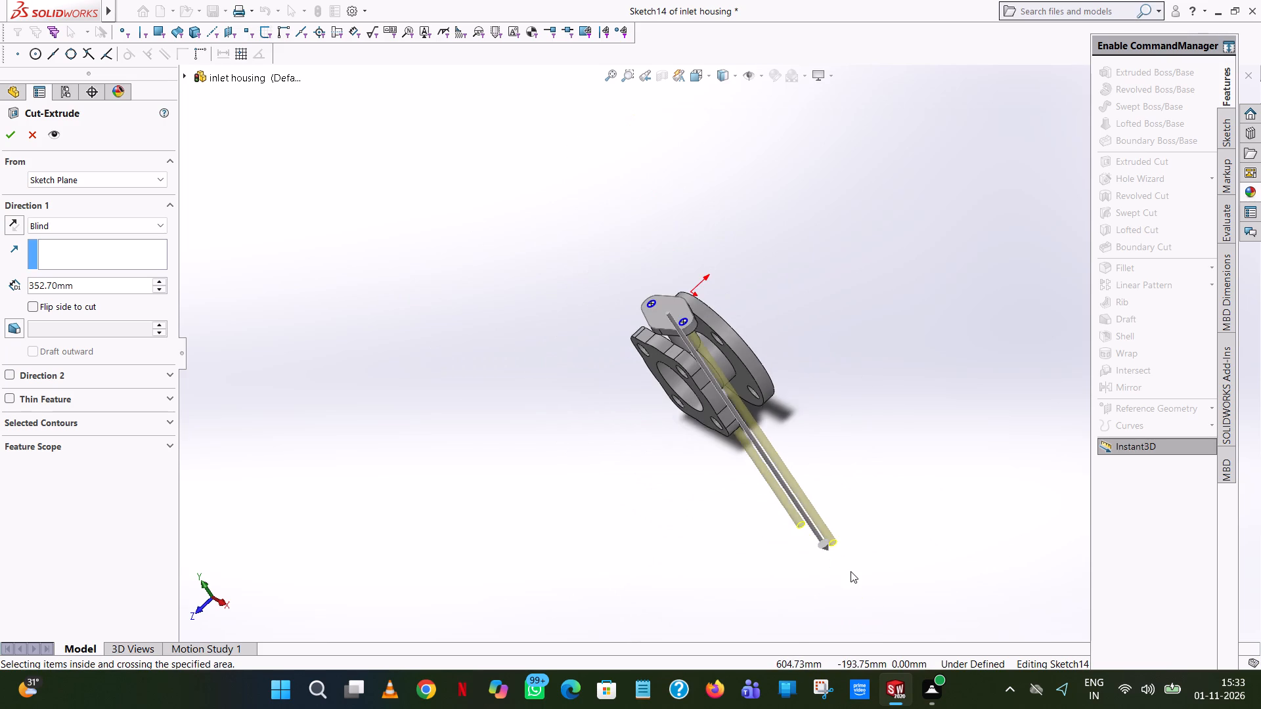
left_click_drag(810, 523, 663, 315)
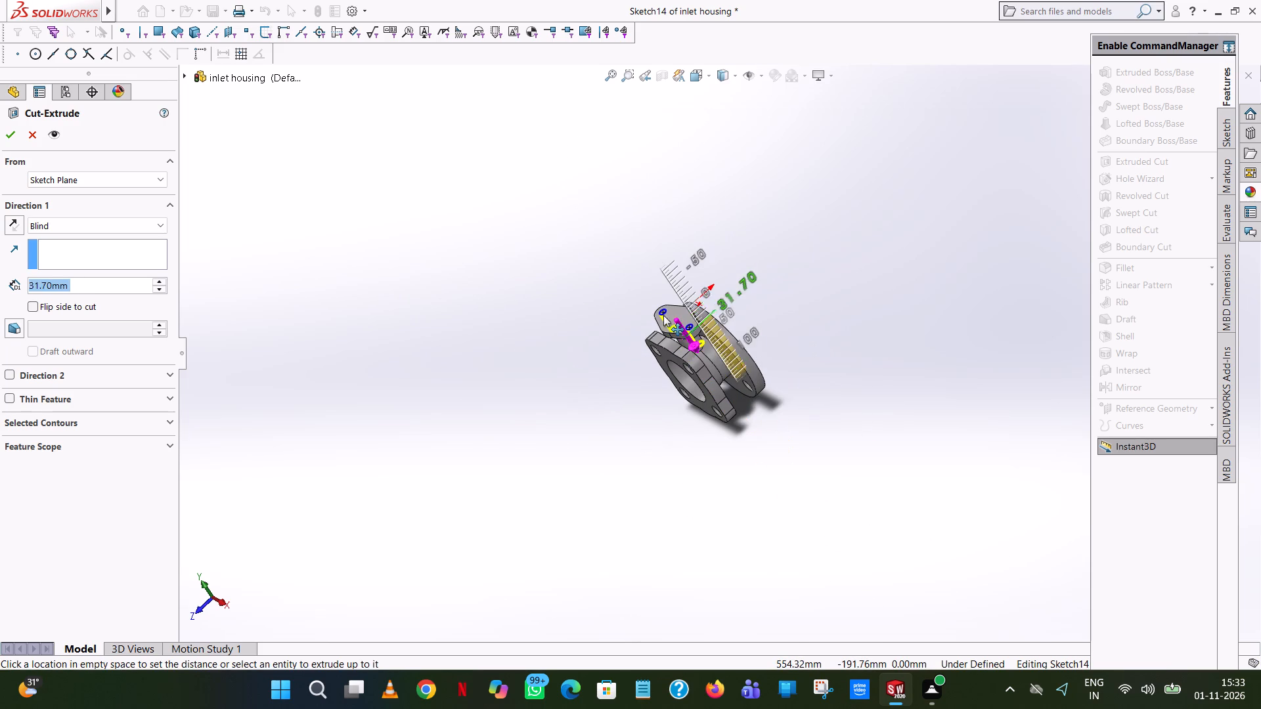
left_click_drag(663, 315, 676, 347)
middle_click_drag(801, 328, 761, 347)
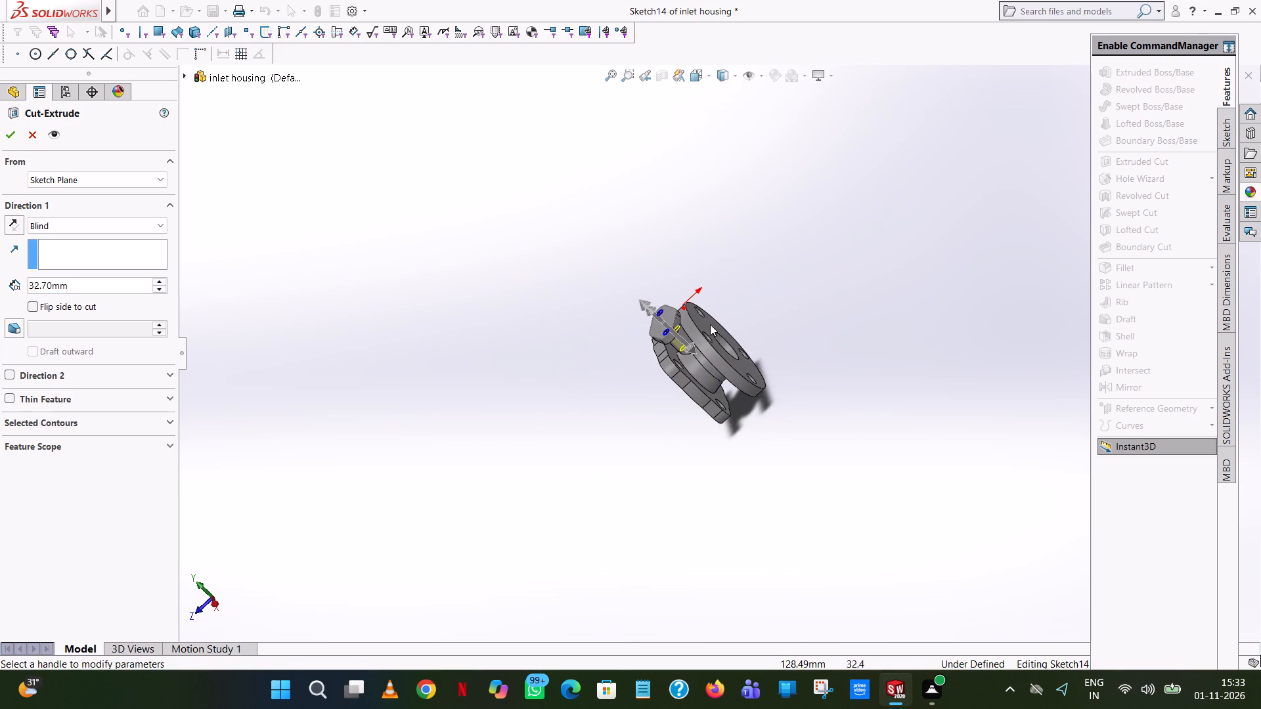
scroll(705, 336, "down", 8)
middle_click_drag(712, 349, 814, 216)
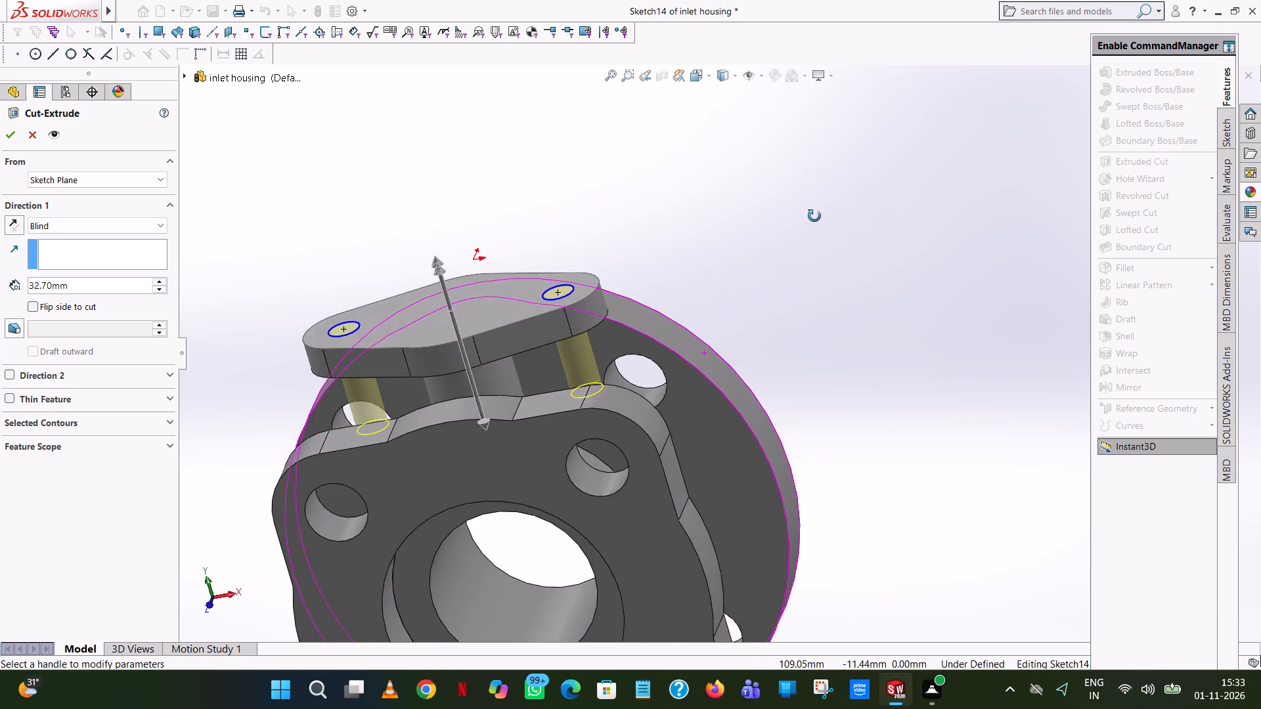
middle_click_drag(814, 216, 823, 215)
middle_click_drag(468, 397, 505, 477)
left_click(3, 131)
left_click(617, 198)
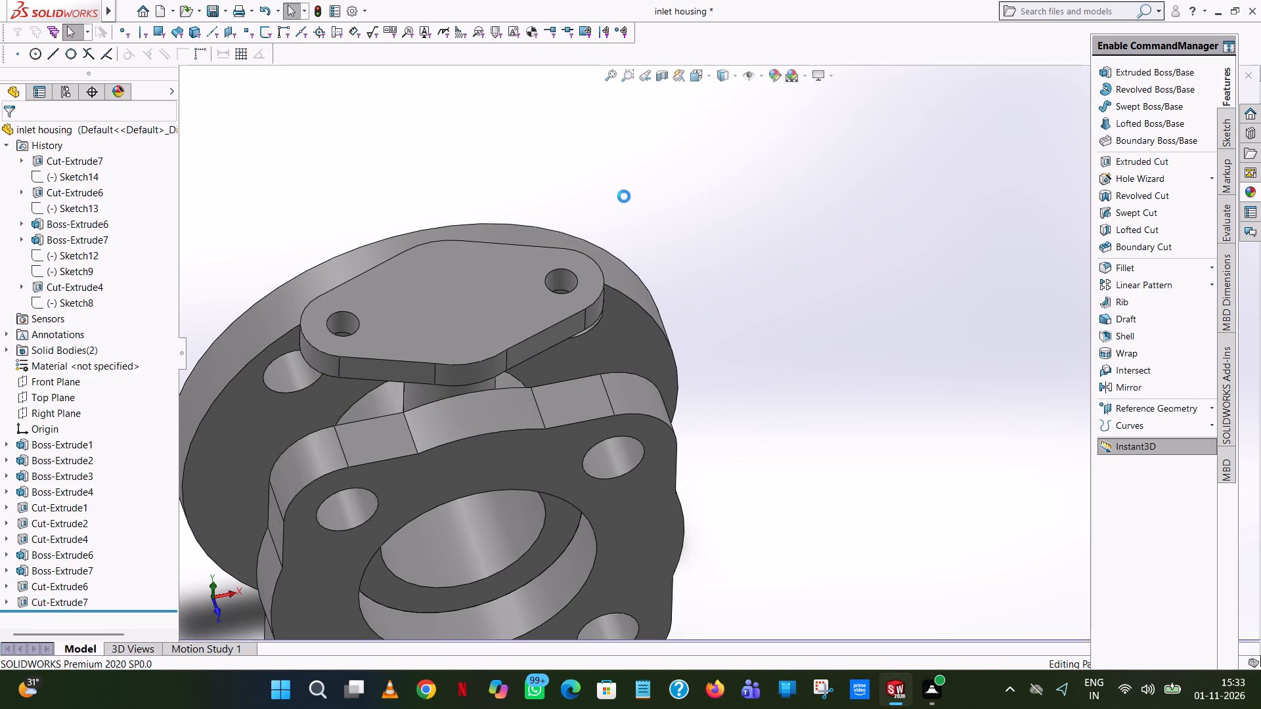
For another extruded cut, sketch a circle of radius 25.4/2 mm at the centre of the two-lobed flange's outer face.
middle_click_drag(626, 198, 623, 315)
left_click(1118, 163)
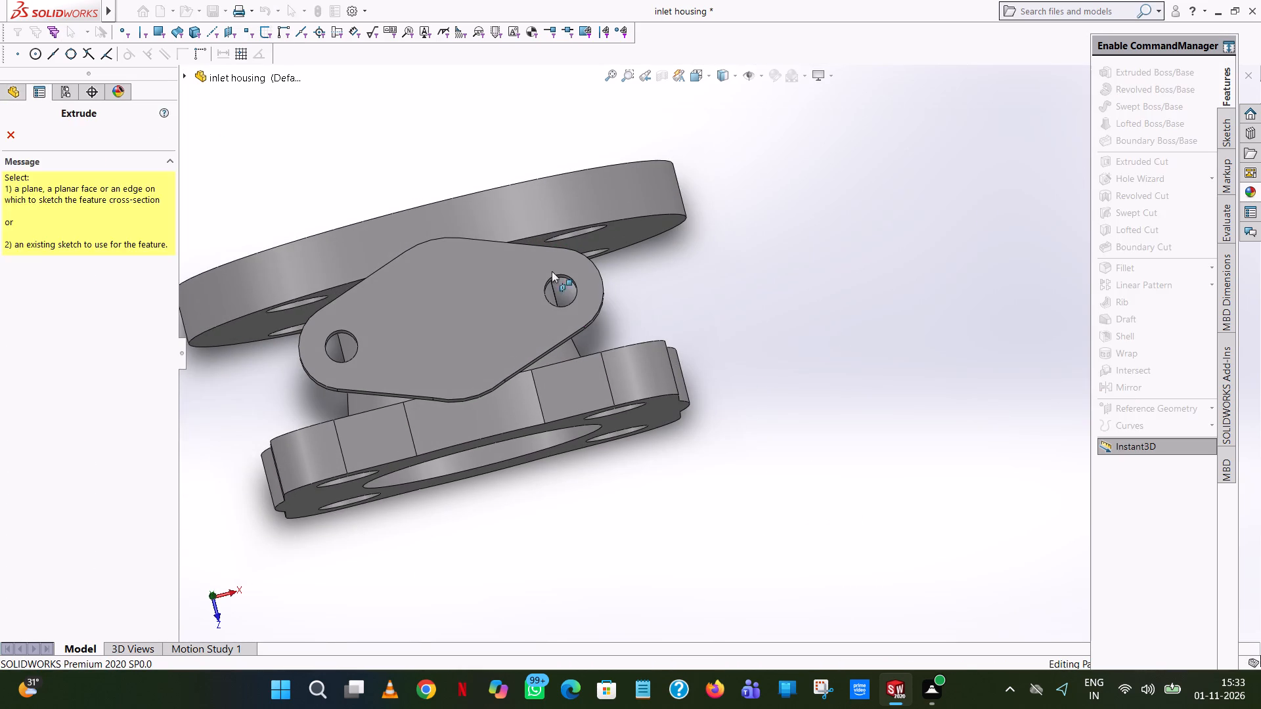
left_click(451, 312)
left_click(1185, 111)
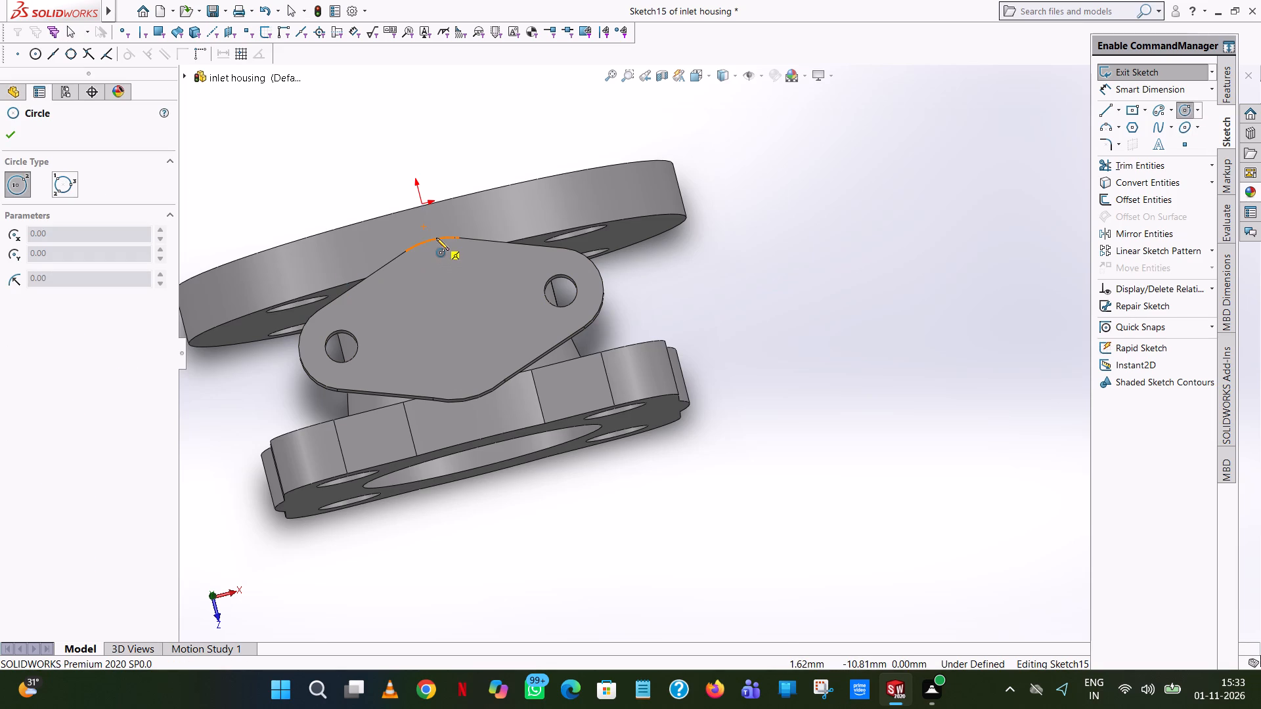
left_click(451, 319)
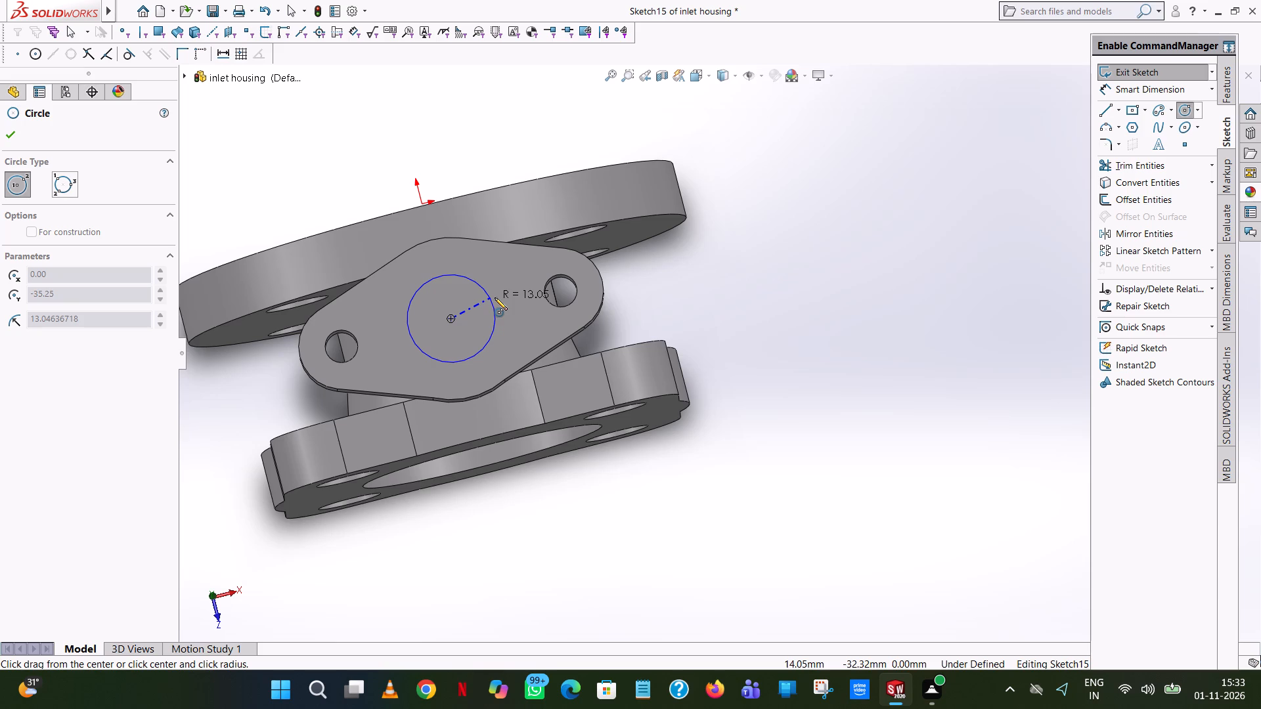
left_click(495, 297)
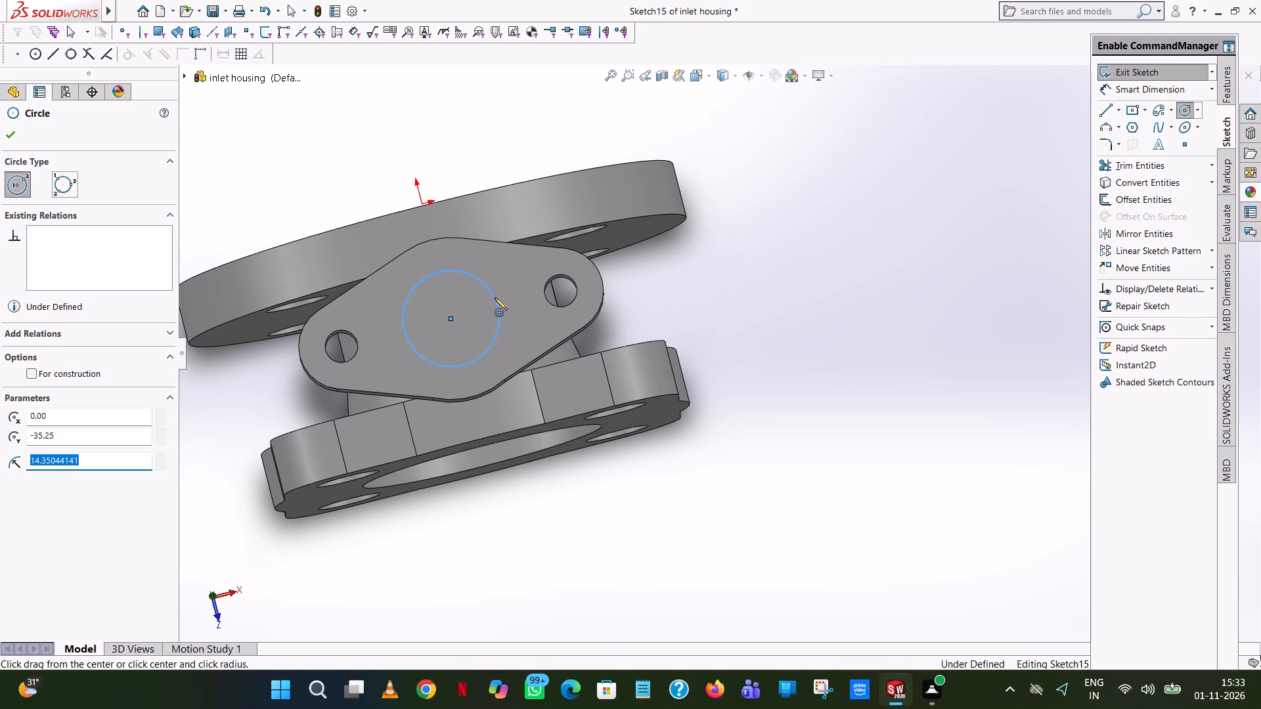
type("25.4")
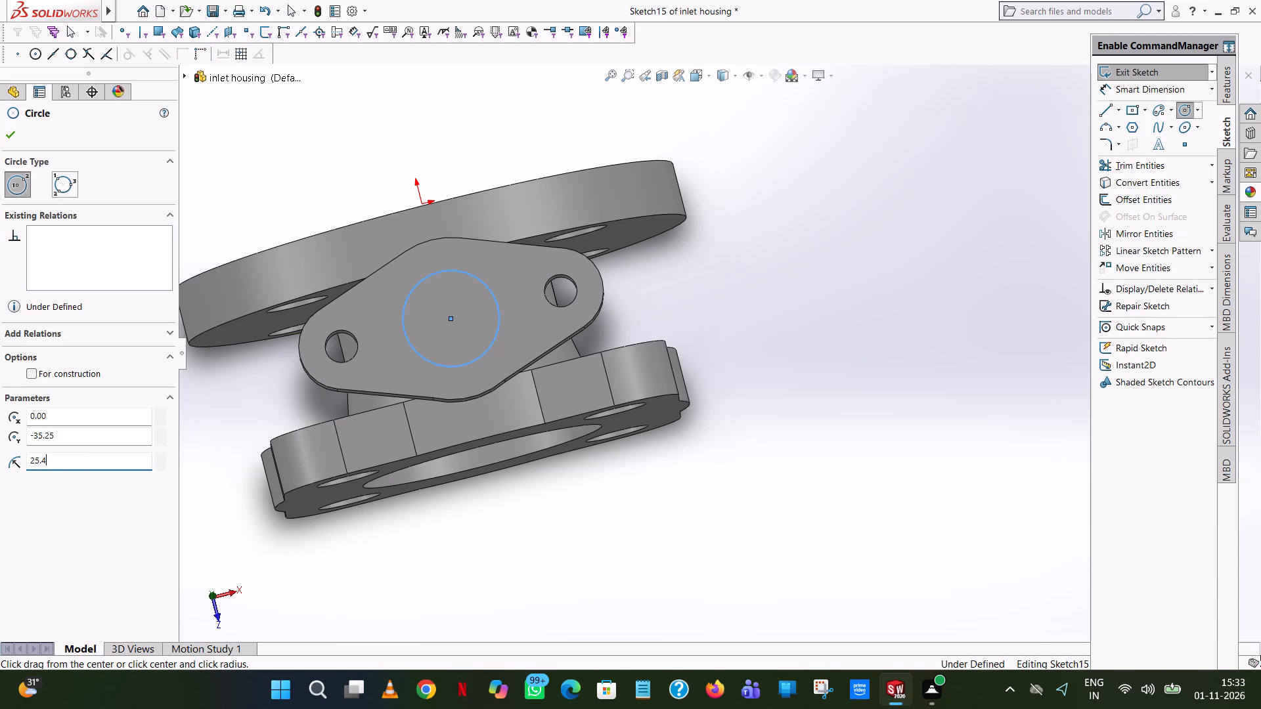
key("Return")
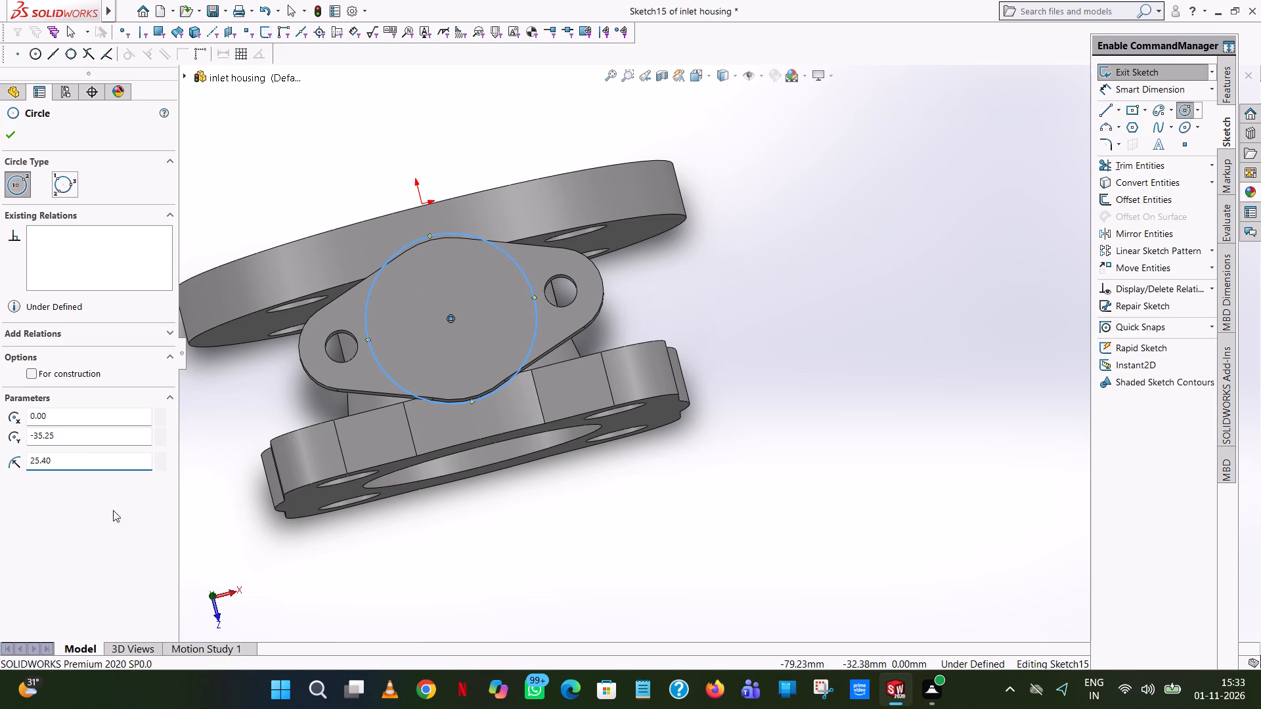
left_click(73, 460)
key("slash")
key("2")
key("Return")
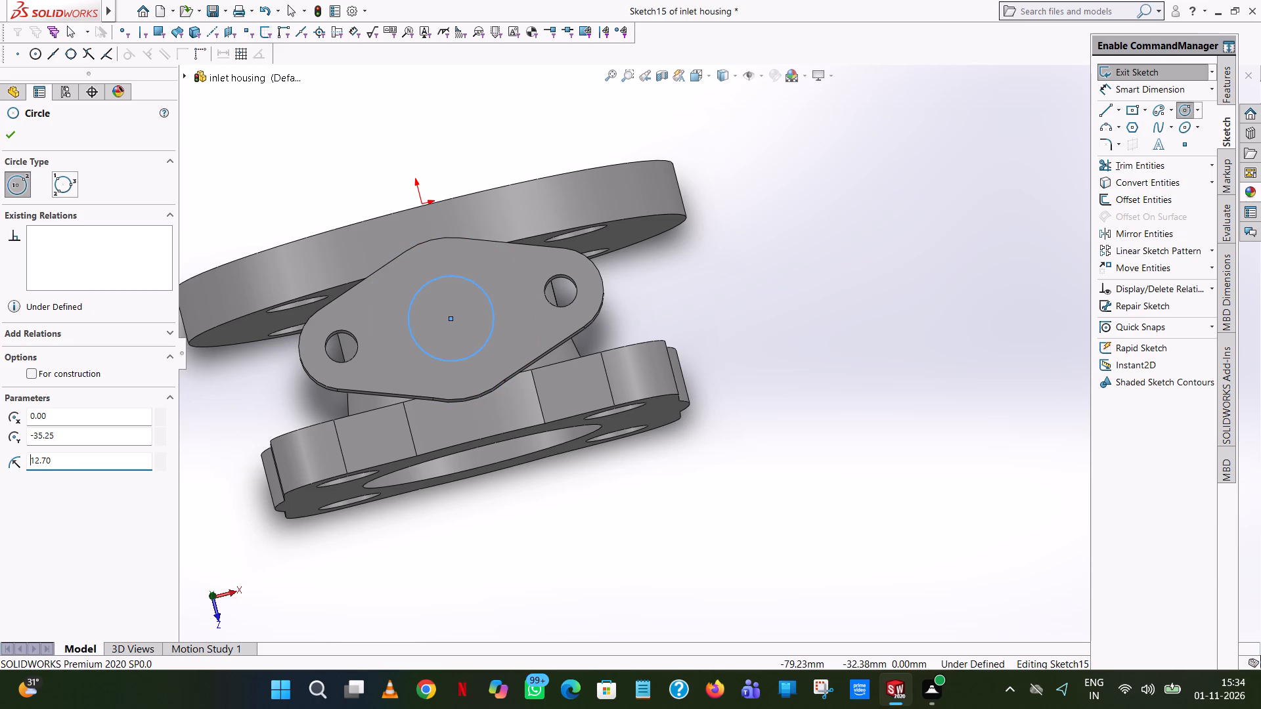
Cut the 25.4 mm circle blind about 73.7 mm through the two-lobed flange and neck into the inlet housing's body.
left_click(755, 261)
right_click_drag(715, 276, 722, 276)
left_click(751, 281)
left_click(1230, 76)
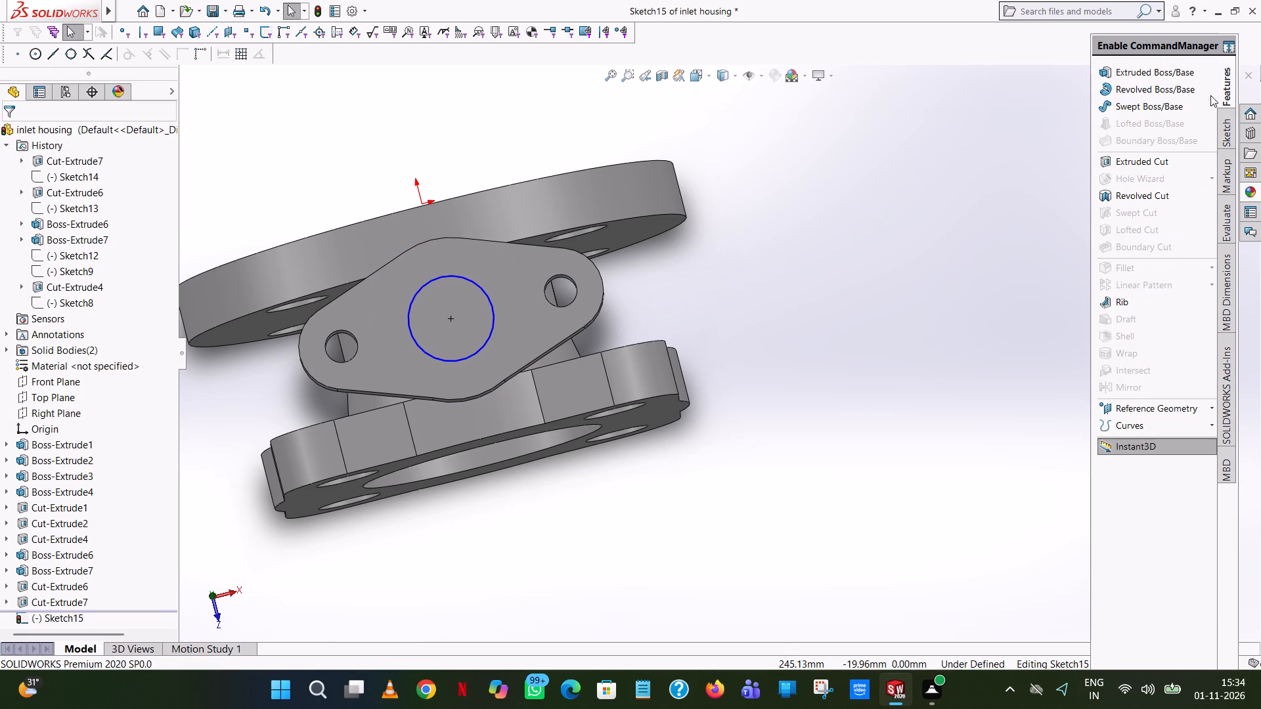
left_click(1125, 162)
scroll(766, 218, "down", 1)
middle_click_drag(766, 218, 884, 230)
scroll(872, 227, "up", 1)
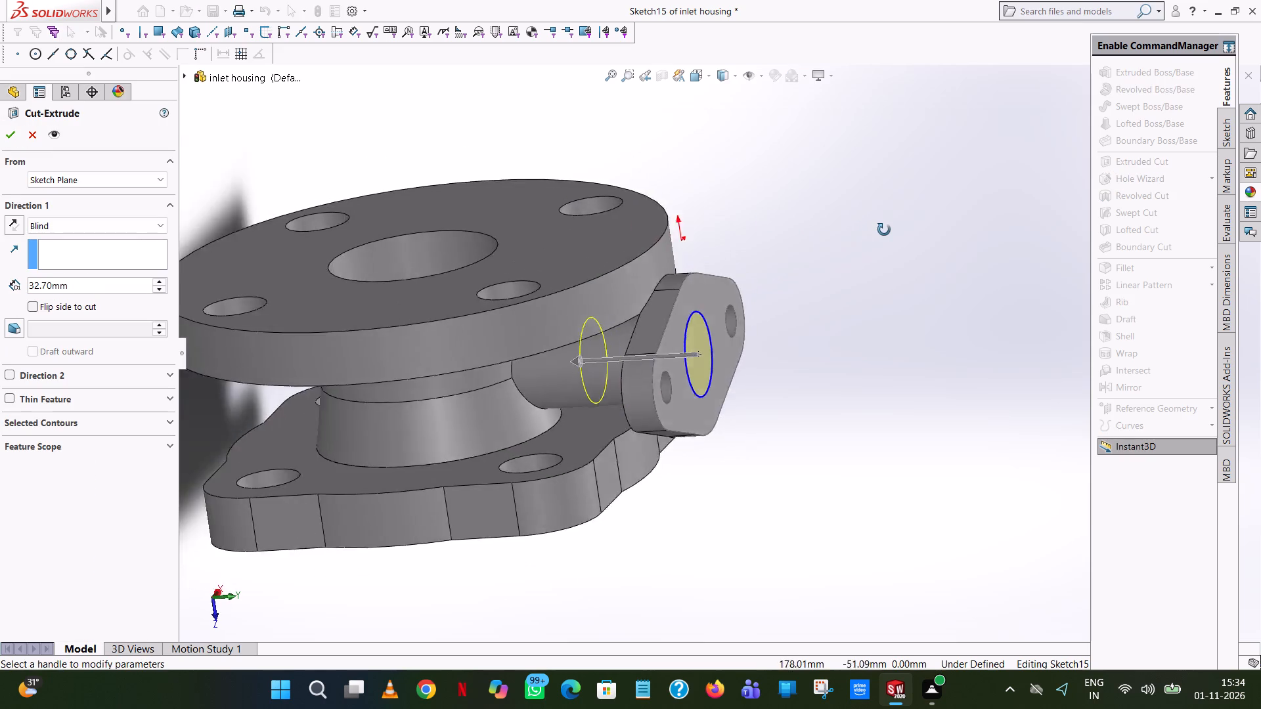
middle_click_drag(884, 230, 909, 179)
left_click_drag(586, 357, 458, 374)
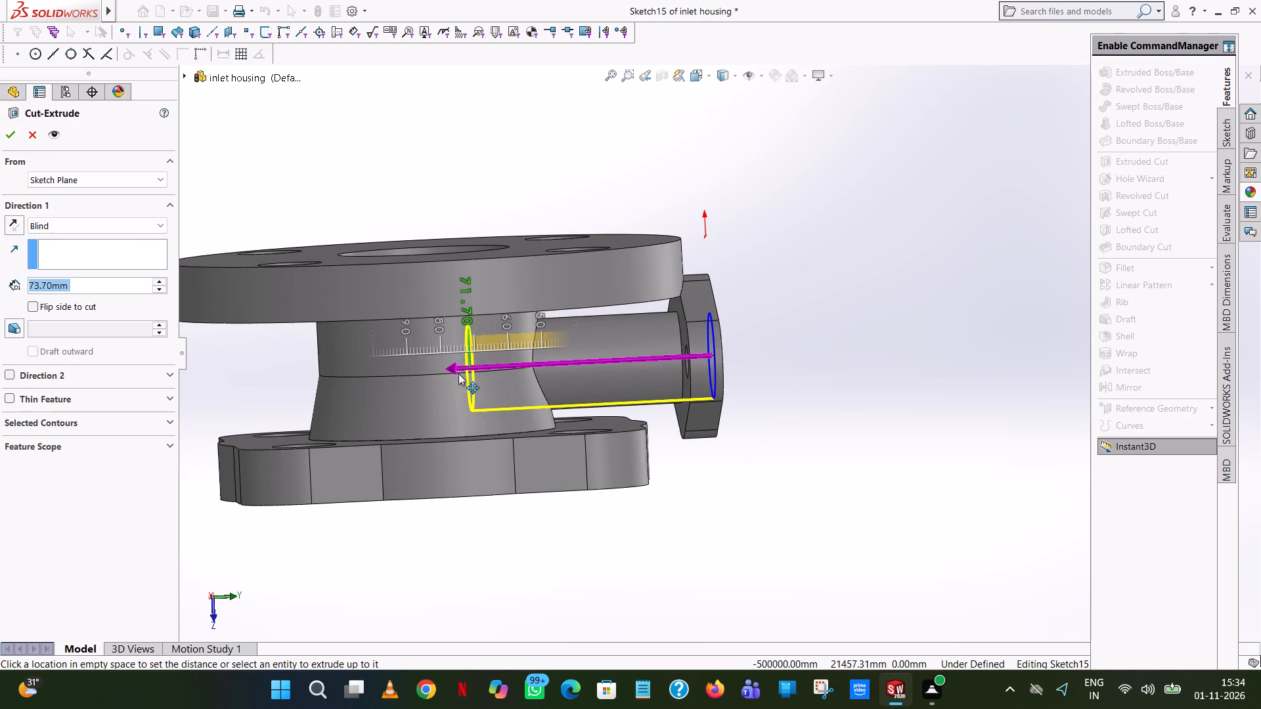
left_click_drag(458, 374, 458, 374)
left_click(2, 129)
left_click(427, 158)
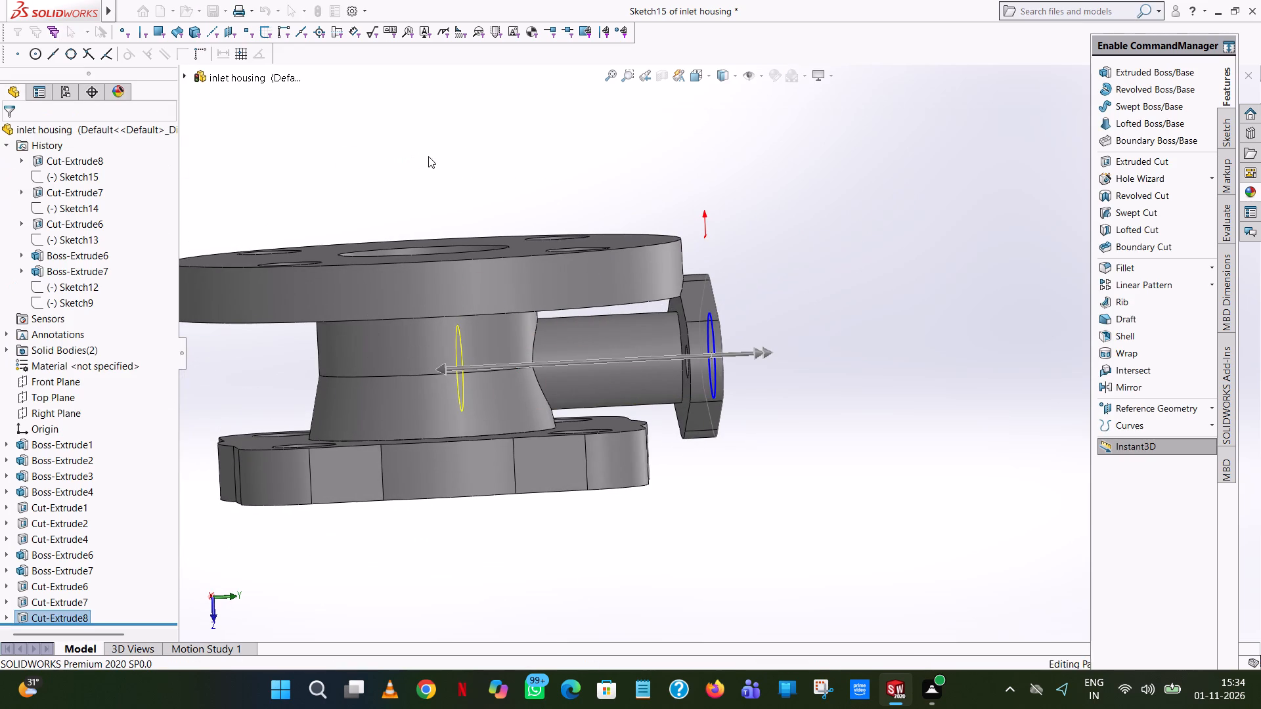
Save the inlet housing part.
middle_click_drag(407, 215, 437, 0)
scroll(377, 133, "up", 1)
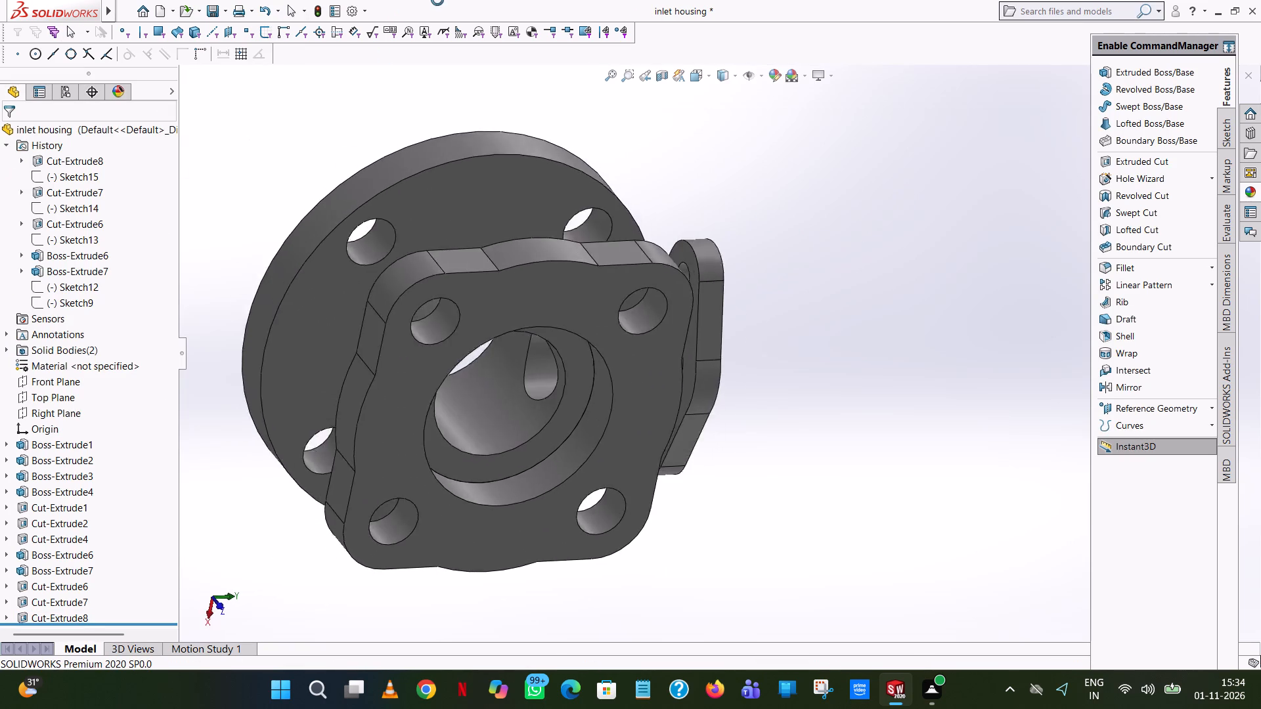
middle_click_drag(437, 0, 313, 58)
scroll(401, 157, "up", 1)
middle_click_drag(745, 252, 717, 369)
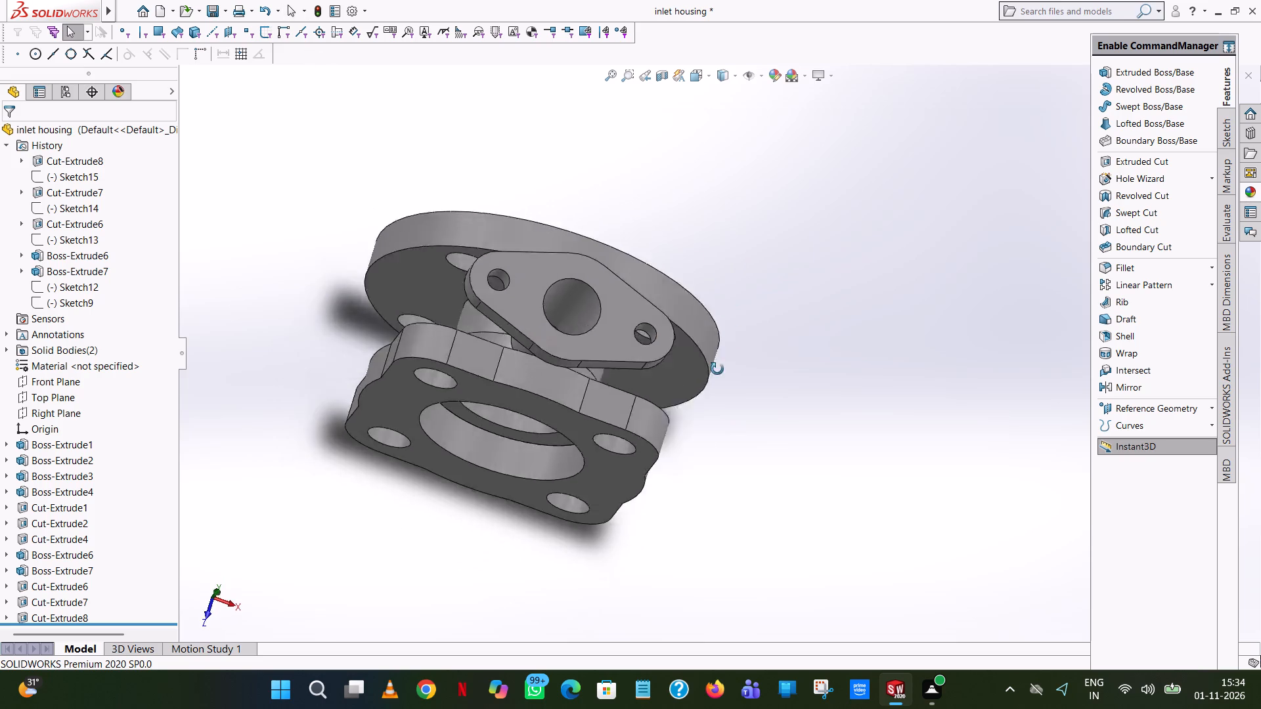
middle_click_drag(717, 369, 789, 161)
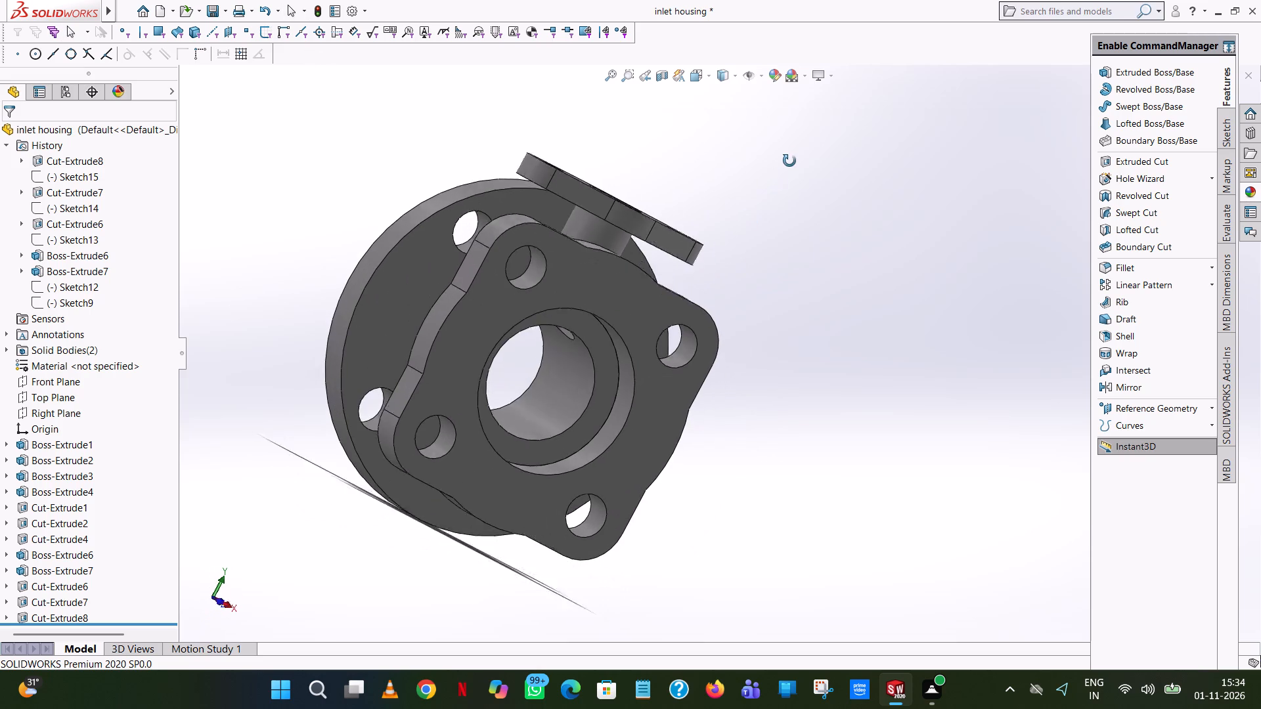
middle_click_drag(789, 161, 791, 161)
left_click(206, 14)
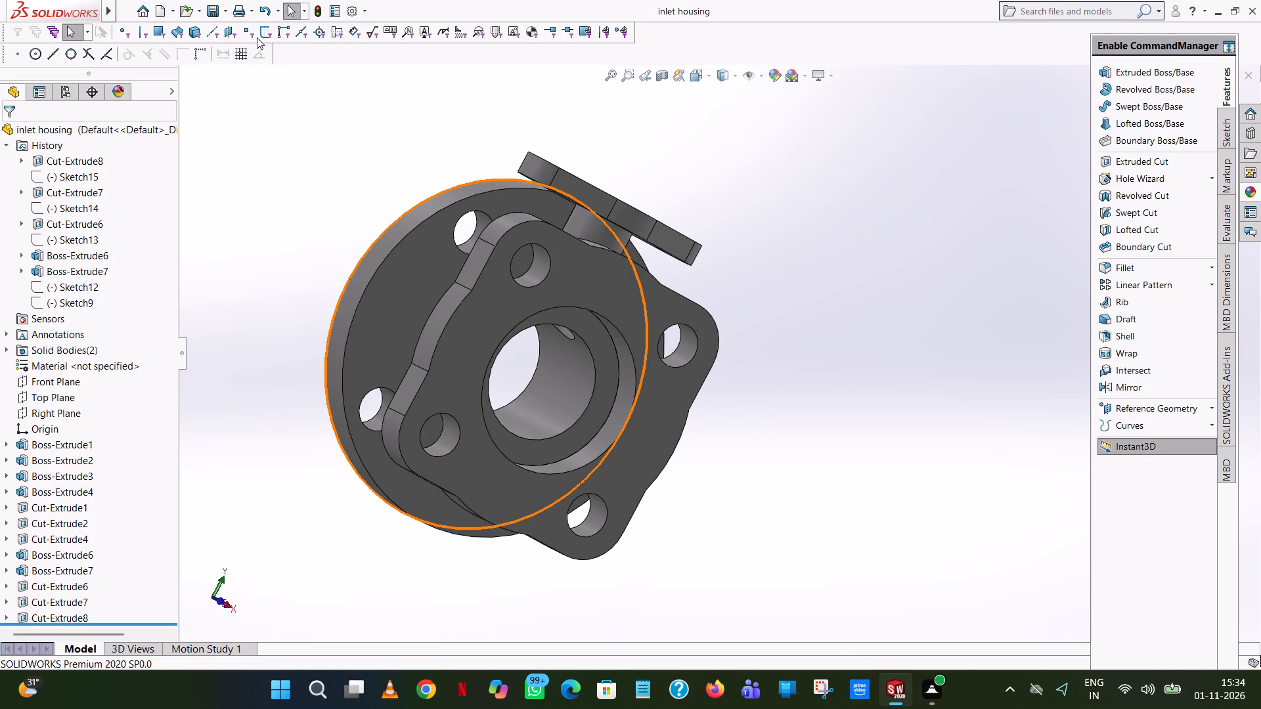
left_click(206, 13)
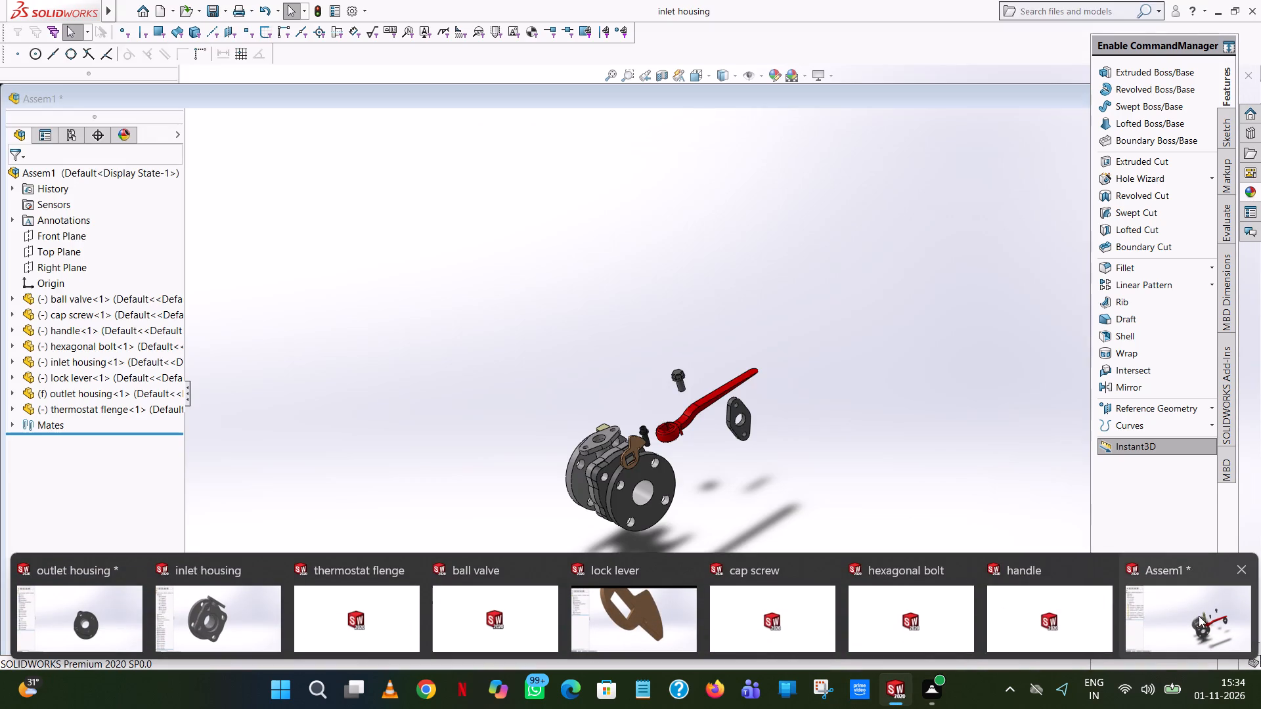
Switch to the Assem1 assembly and rebuild it with the changed part models.
left_click(1199, 616)
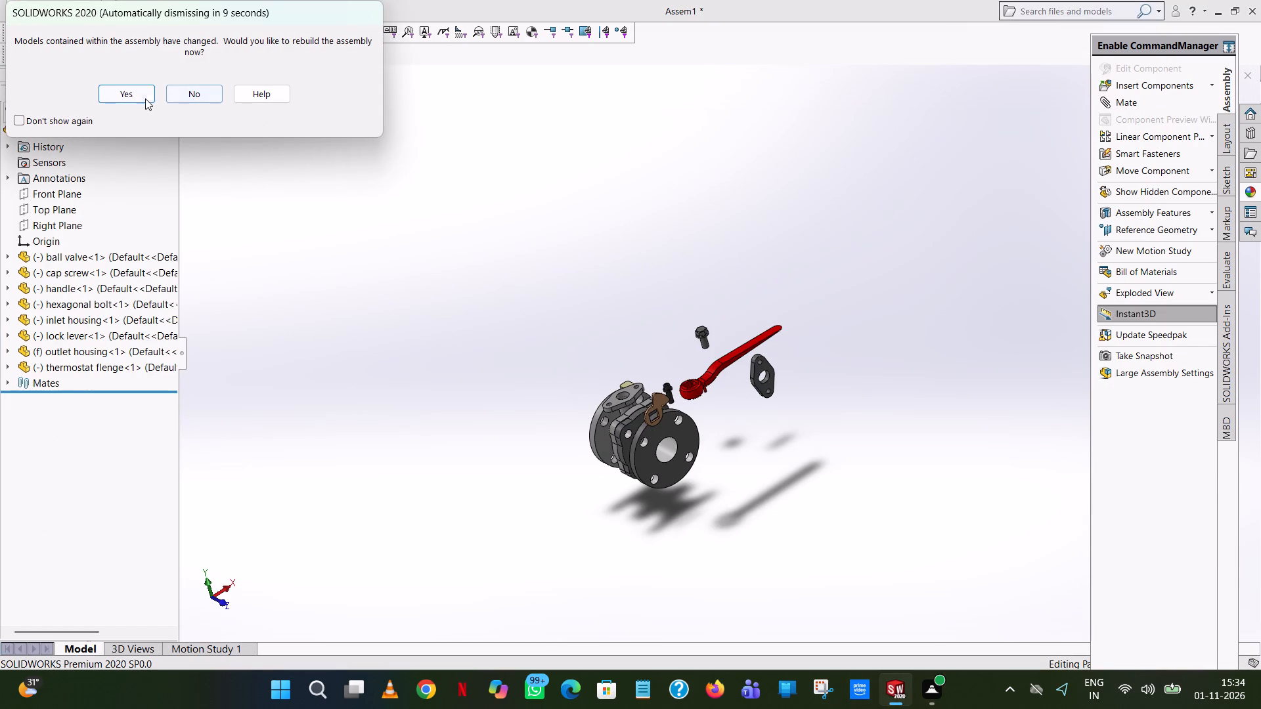
left_click(133, 91)
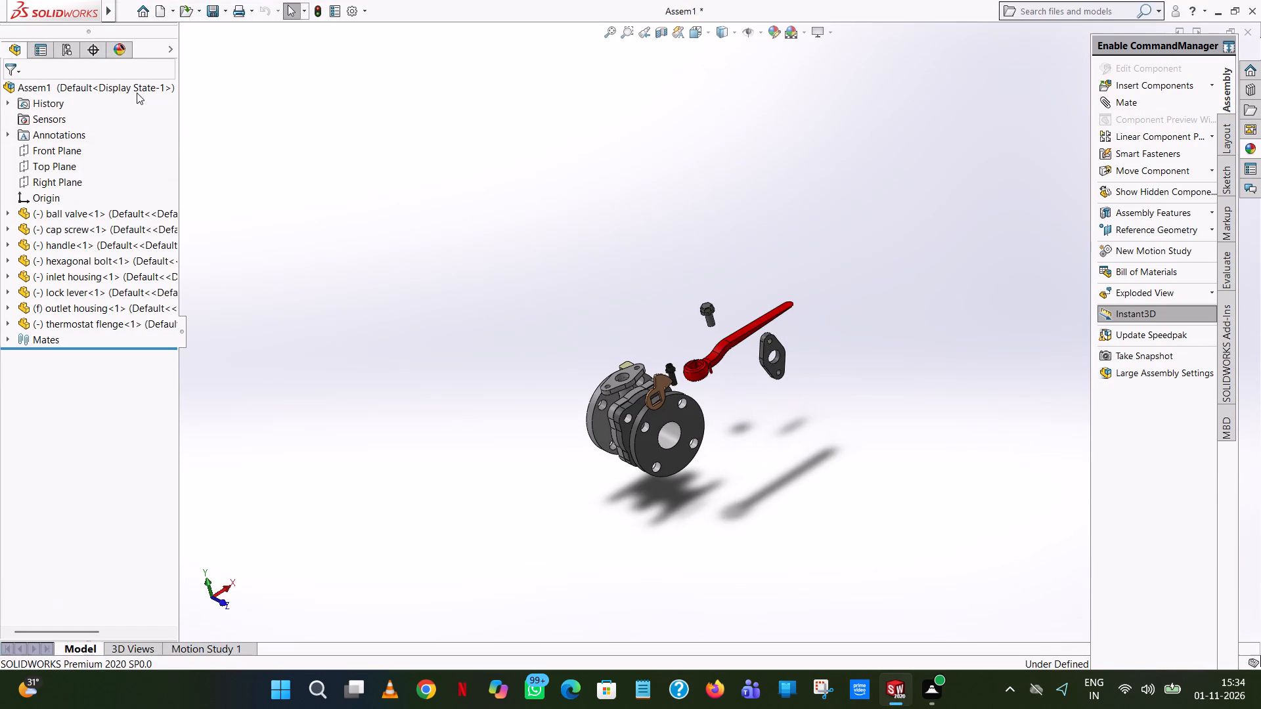
Pull the inlet housing away from the outlet housing to open a gap between their four-hole mating flanges.
scroll(675, 422, "down", 7)
middle_click_drag(678, 421, 724, 353)
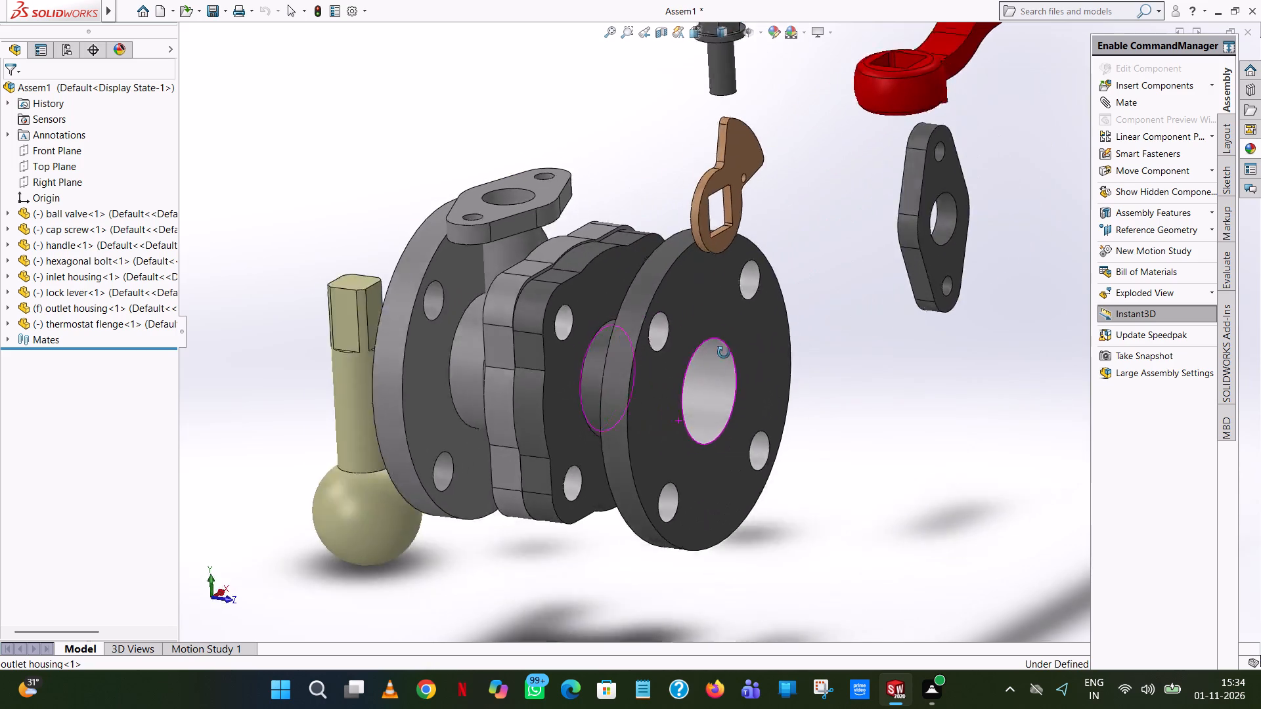
middle_click_drag(724, 353, 763, 335)
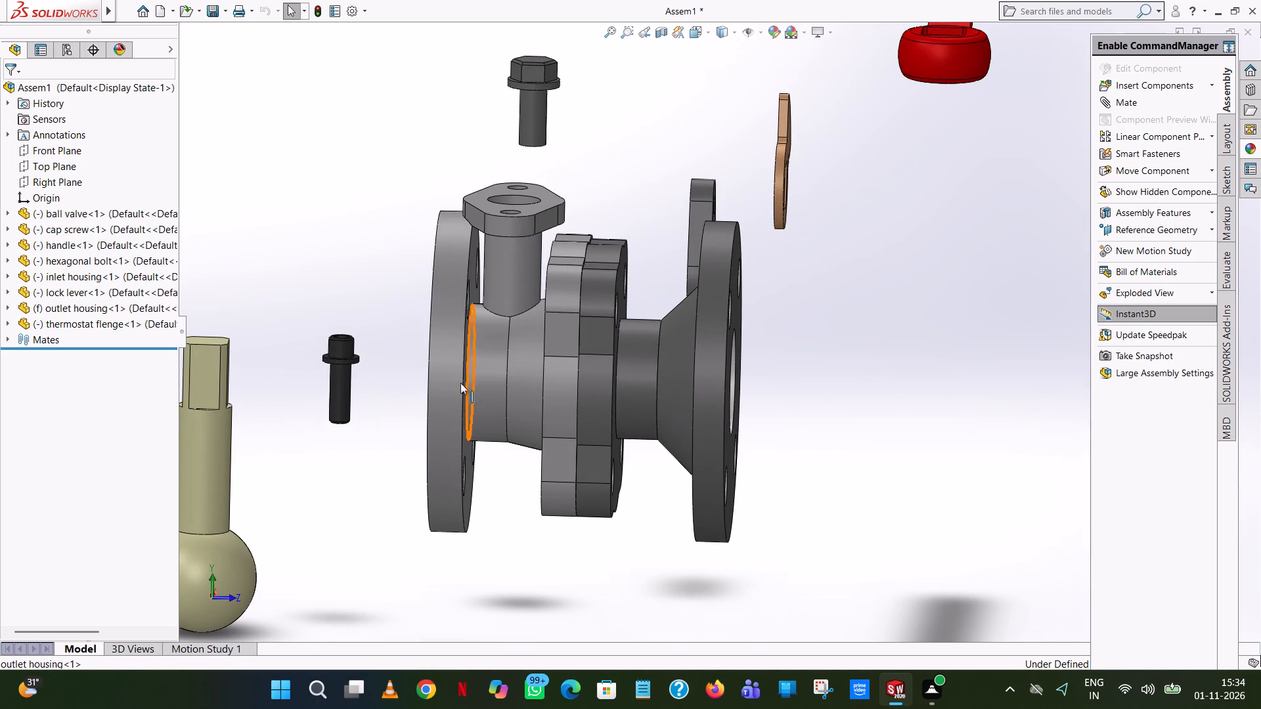
left_click_drag(444, 369, 338, 364)
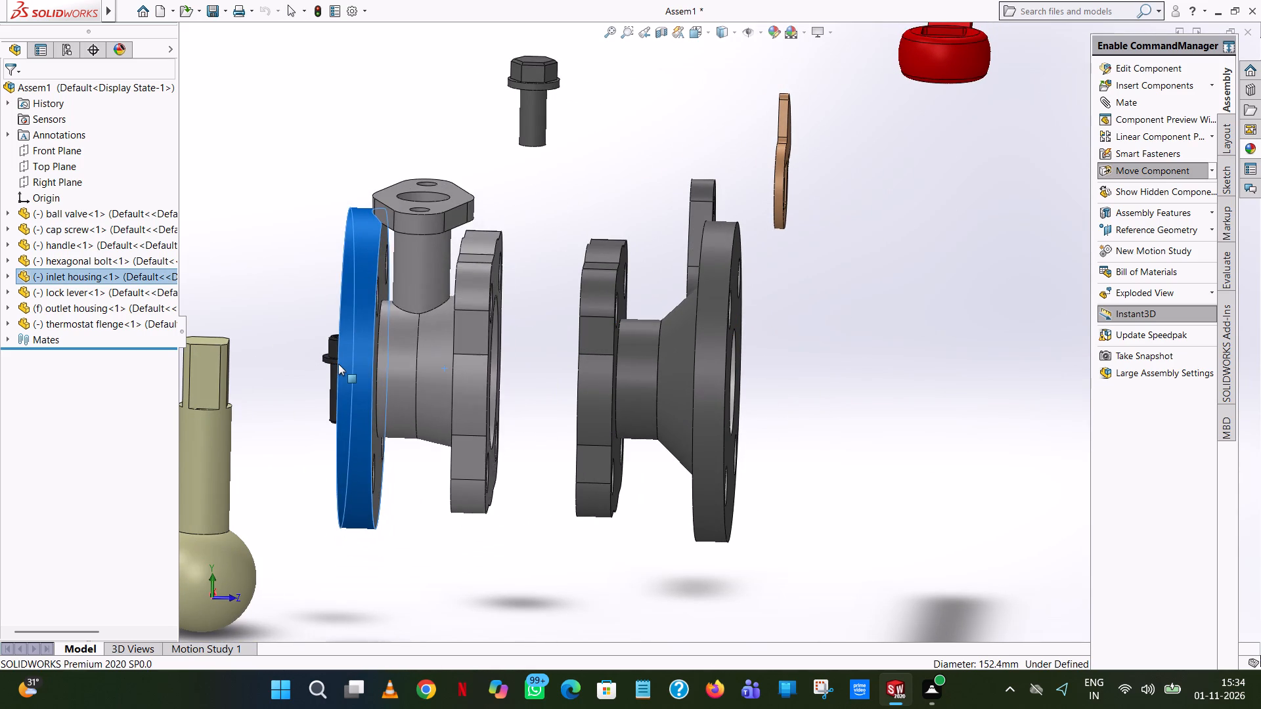
left_click_drag(338, 364, 345, 307)
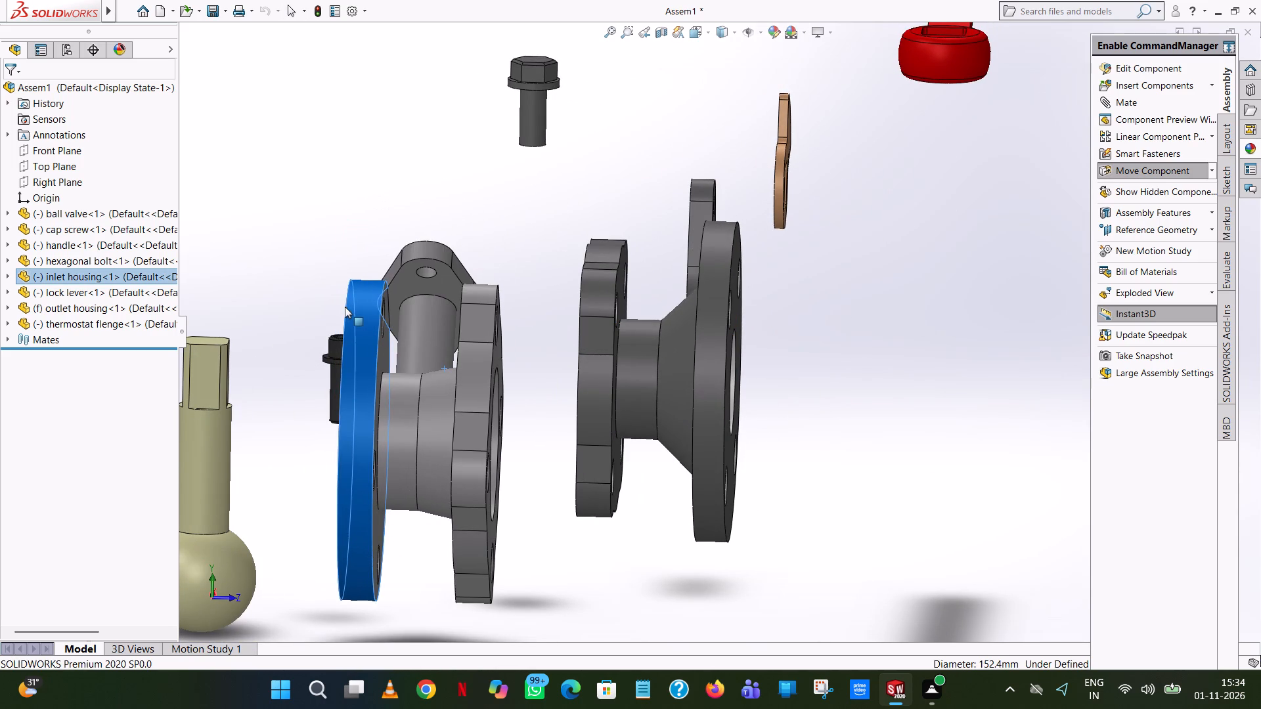
left_click_drag(345, 307, 372, 240)
Move the inlet housing farther from the outlet housing, clear of the other valve parts.
middle_click_drag(393, 259, 551, 293)
scroll(418, 268, "up", 1)
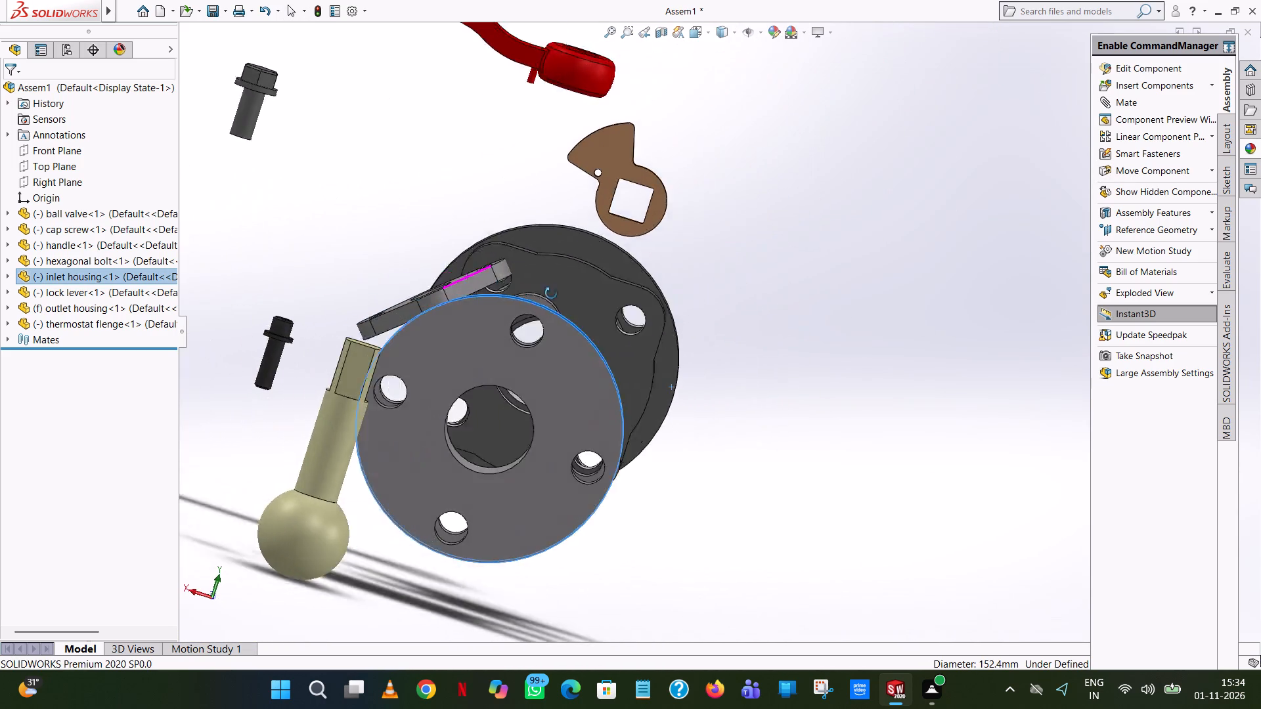
middle_click_drag(551, 293, 749, 237)
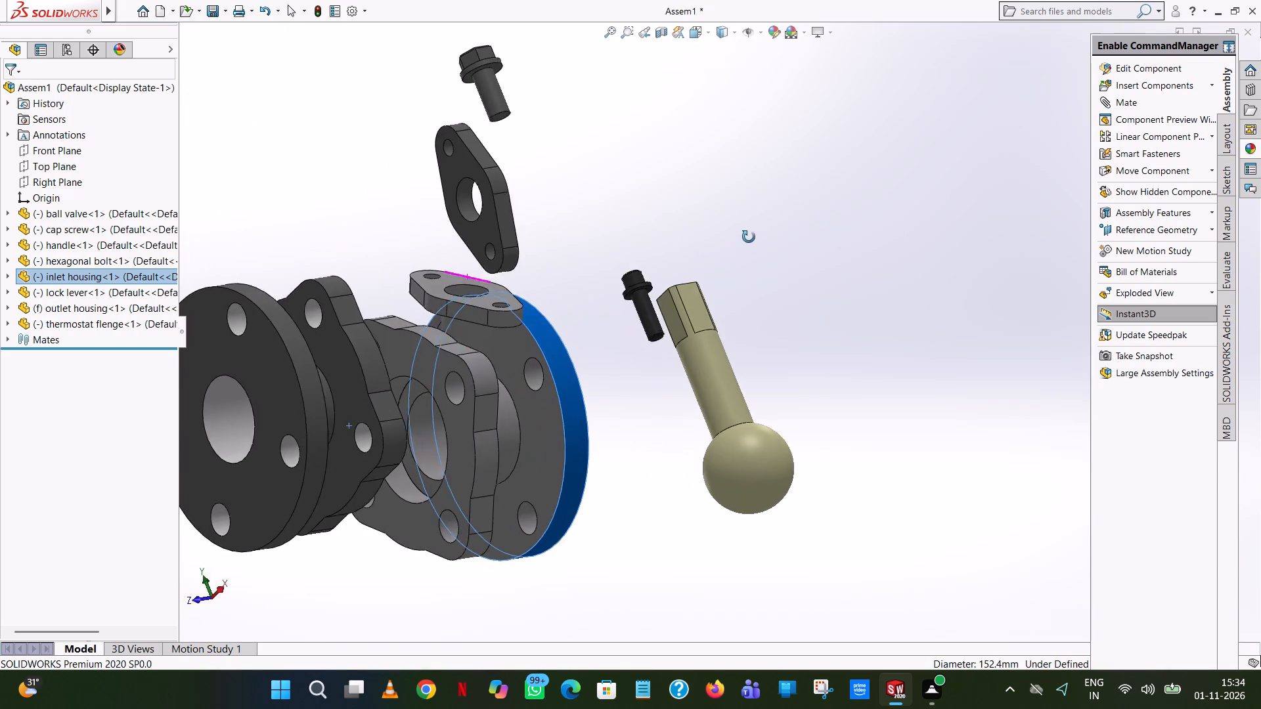
middle_click_drag(749, 237, 879, 194)
scroll(740, 166, "up", 1)
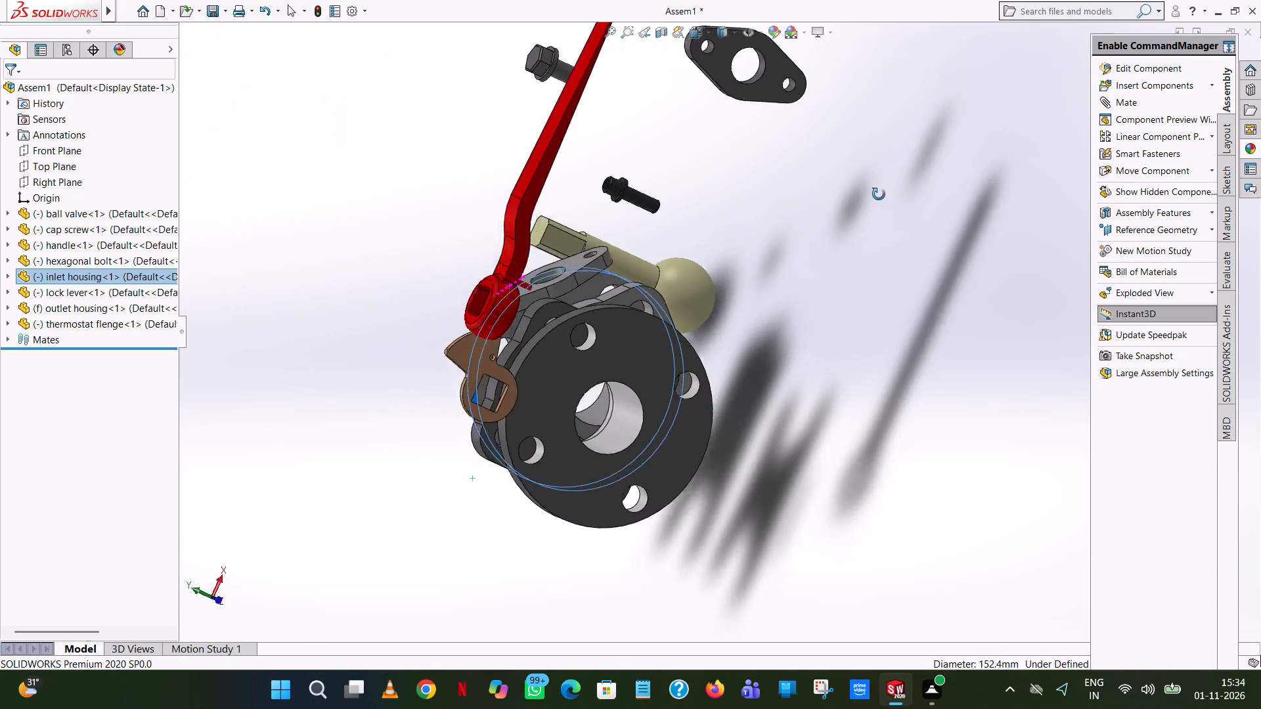
middle_click_drag(879, 194, 962, 324)
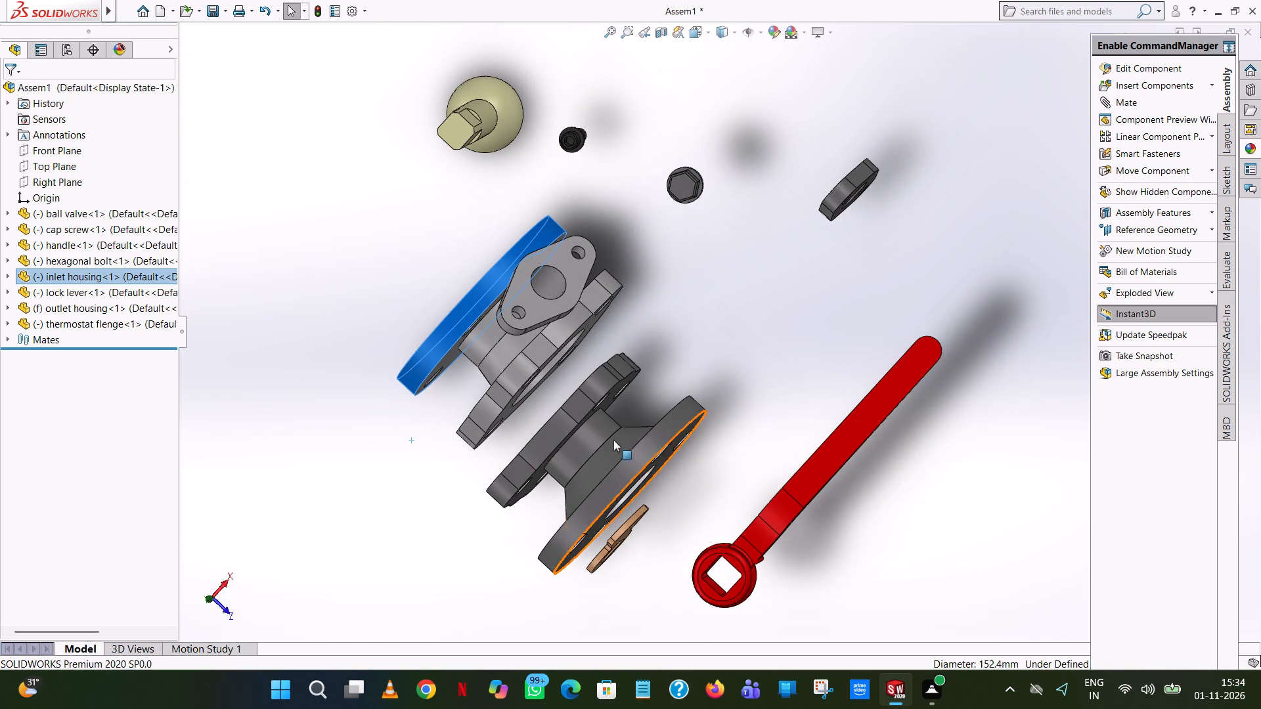
left_click_drag(533, 363, 483, 452)
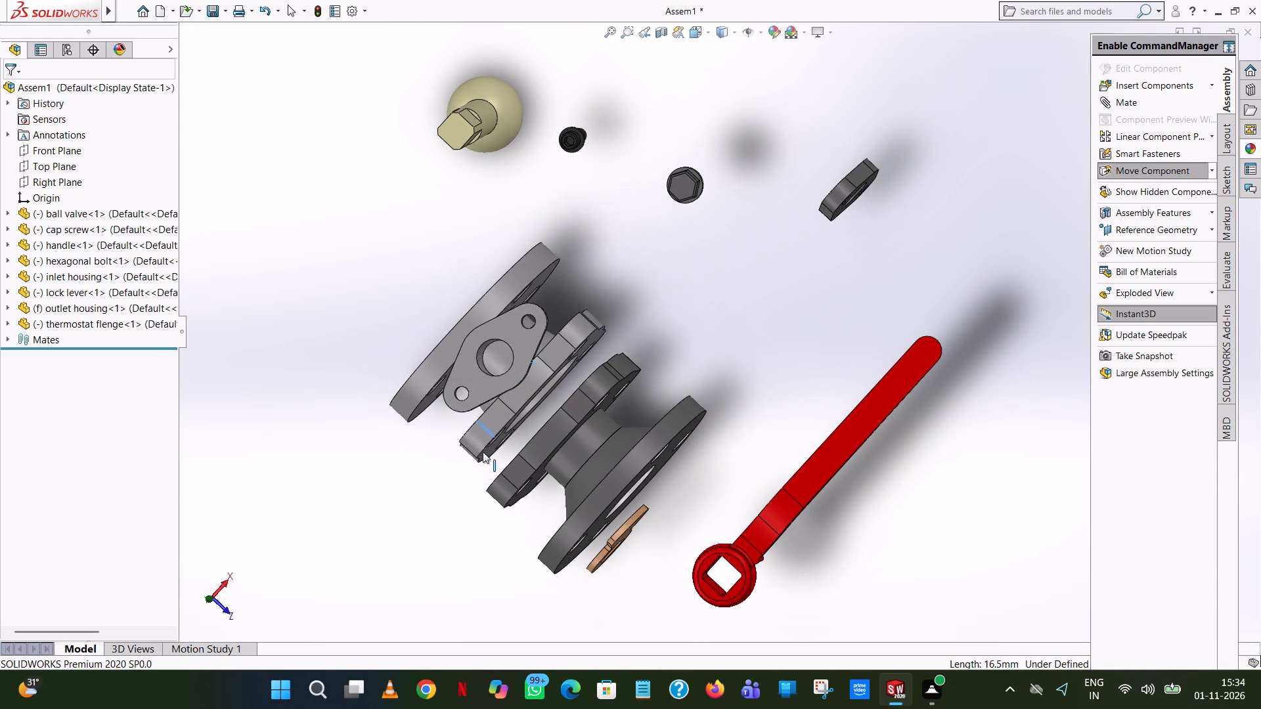
left_click_drag(483, 452, 207, 505)
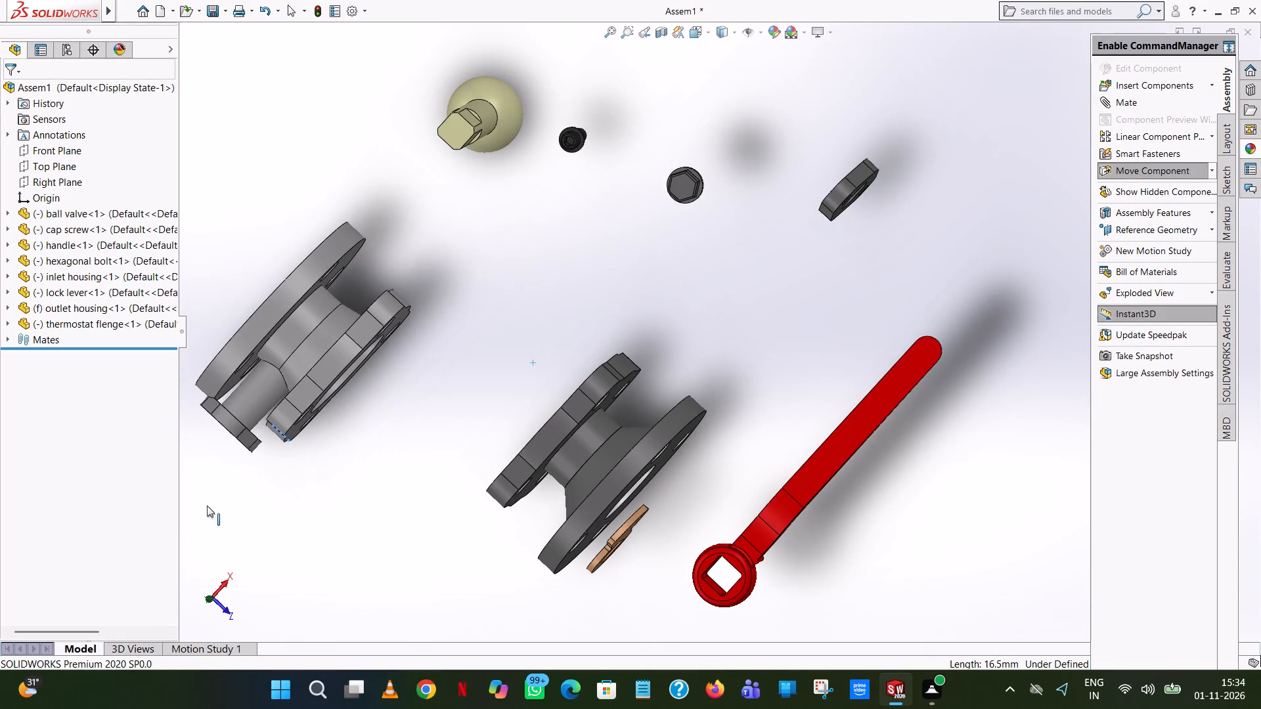
left_click_drag(207, 505, 243, 444)
left_click(496, 332)
Turn the inlet housing about its main bore axis so its two-lobed neck flange swings to the opposite side.
middle_click_drag(486, 343, 579, 187)
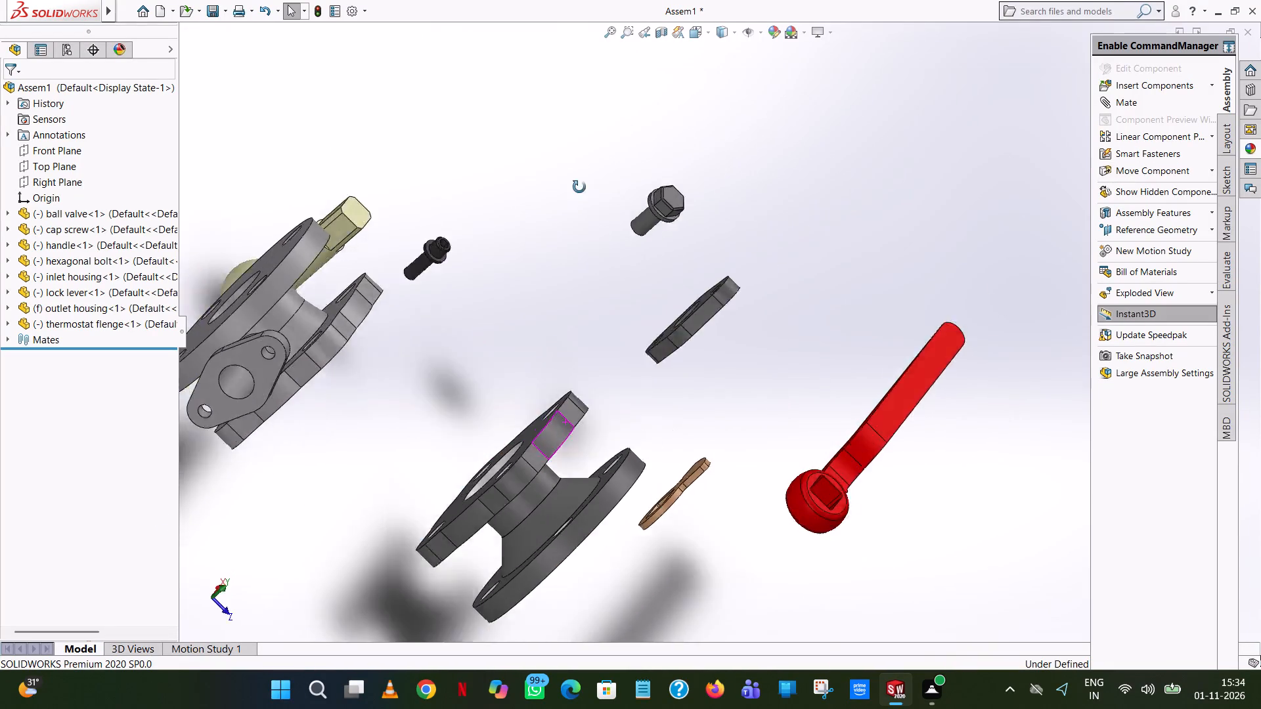
middle_click_drag(579, 187, 748, 226)
scroll(697, 347, "up", 1)
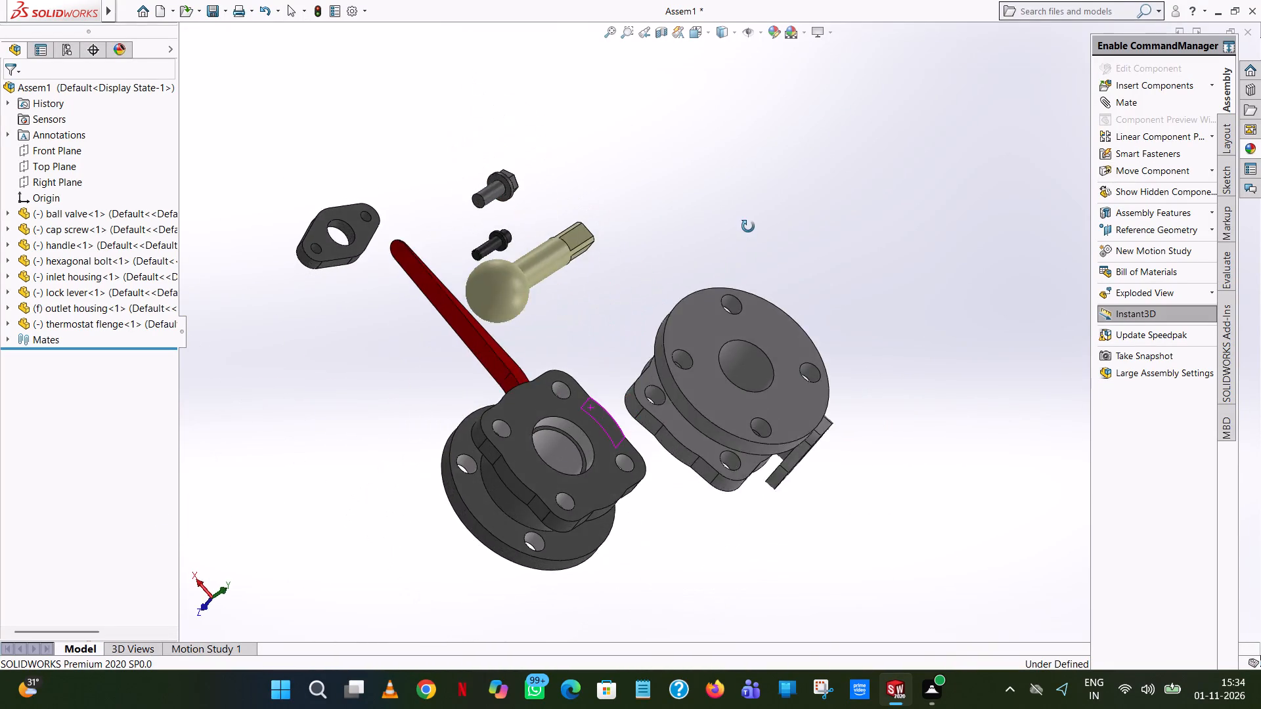
middle_click_drag(748, 226, 584, 133)
left_click_drag(413, 308, 414, 307)
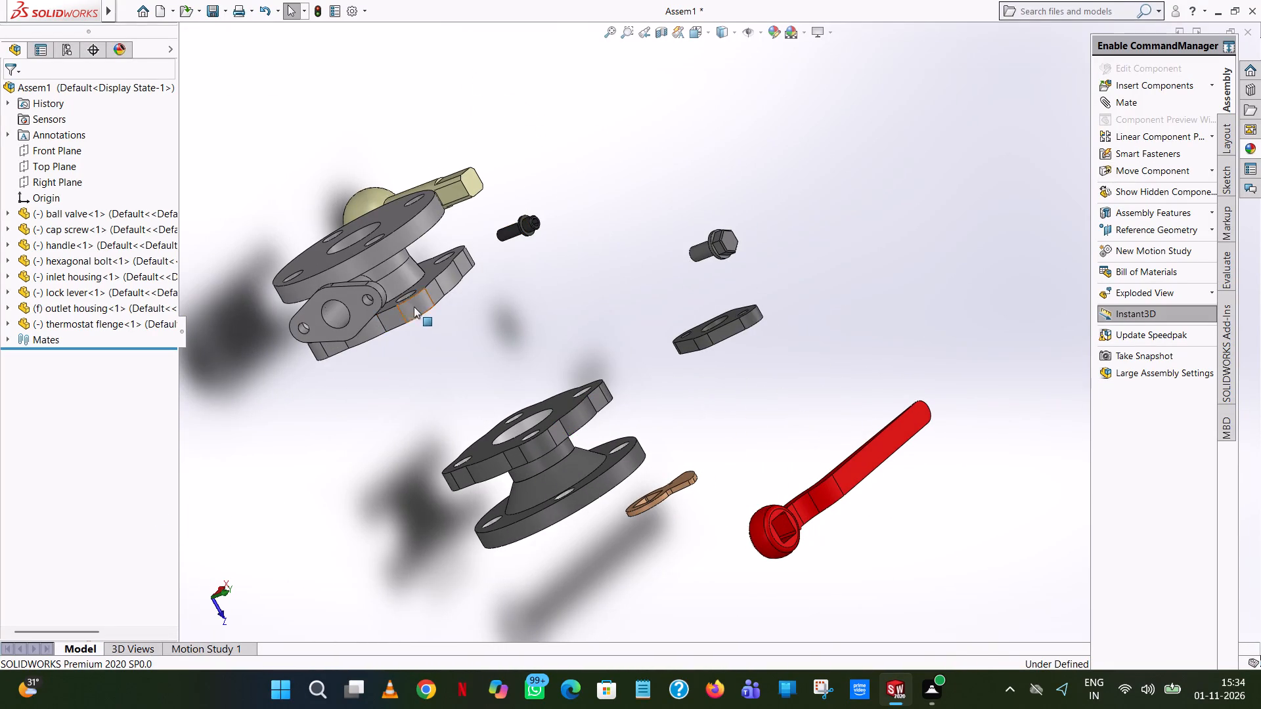
left_click_drag(414, 307, 586, 149)
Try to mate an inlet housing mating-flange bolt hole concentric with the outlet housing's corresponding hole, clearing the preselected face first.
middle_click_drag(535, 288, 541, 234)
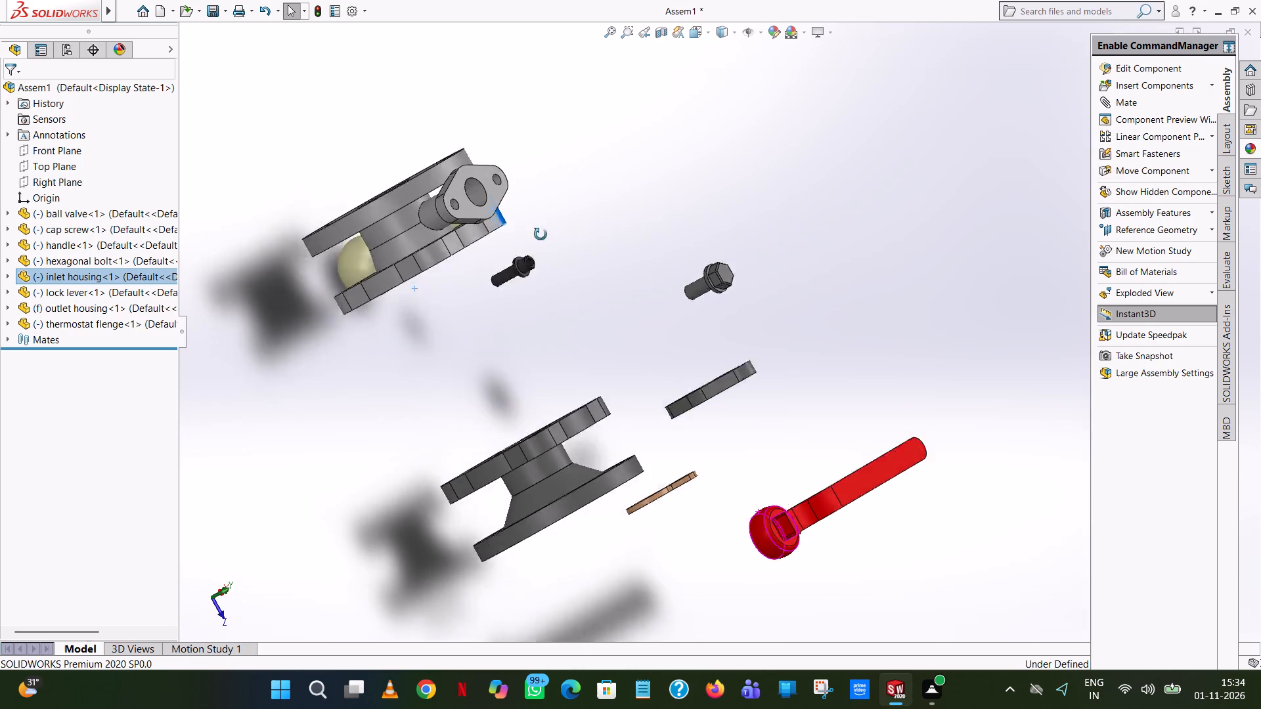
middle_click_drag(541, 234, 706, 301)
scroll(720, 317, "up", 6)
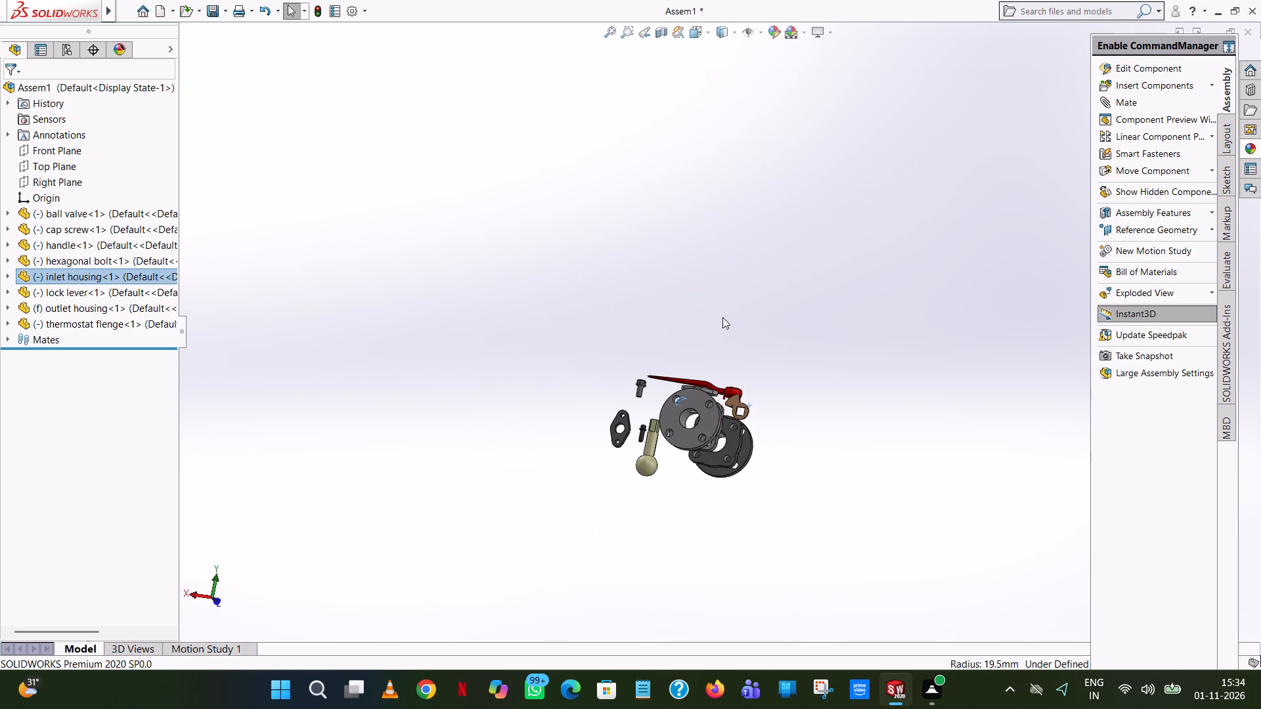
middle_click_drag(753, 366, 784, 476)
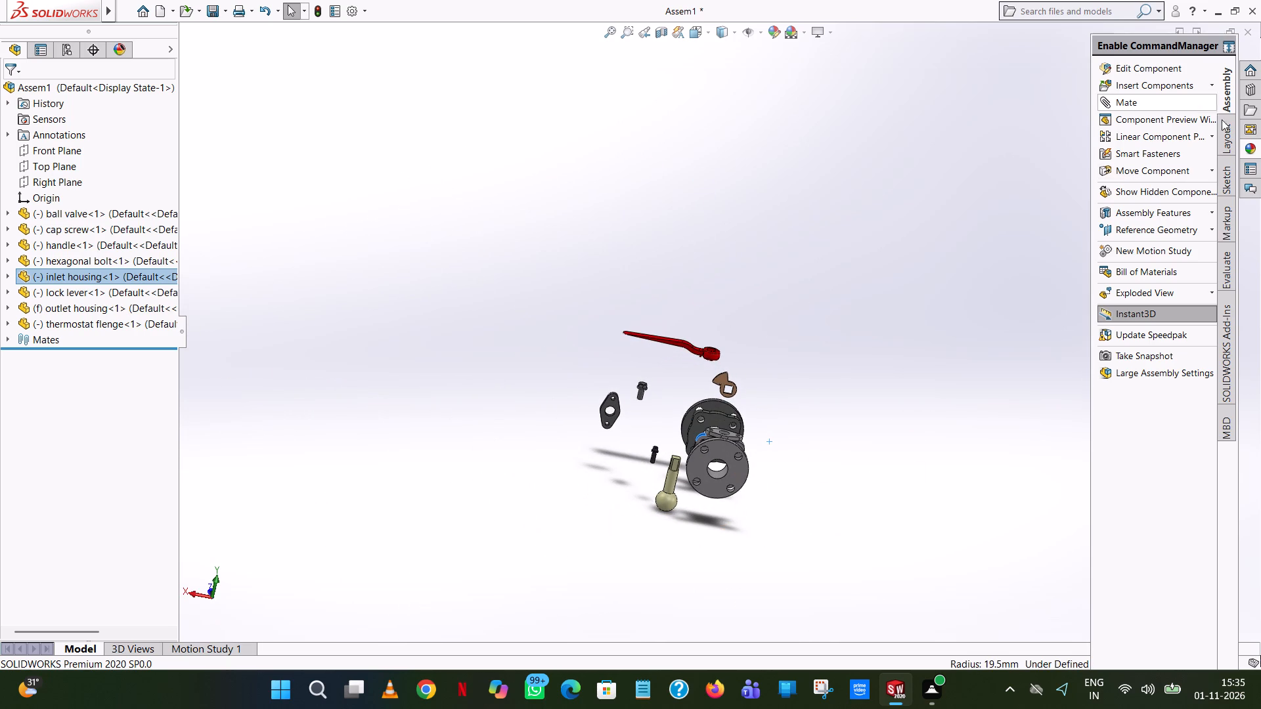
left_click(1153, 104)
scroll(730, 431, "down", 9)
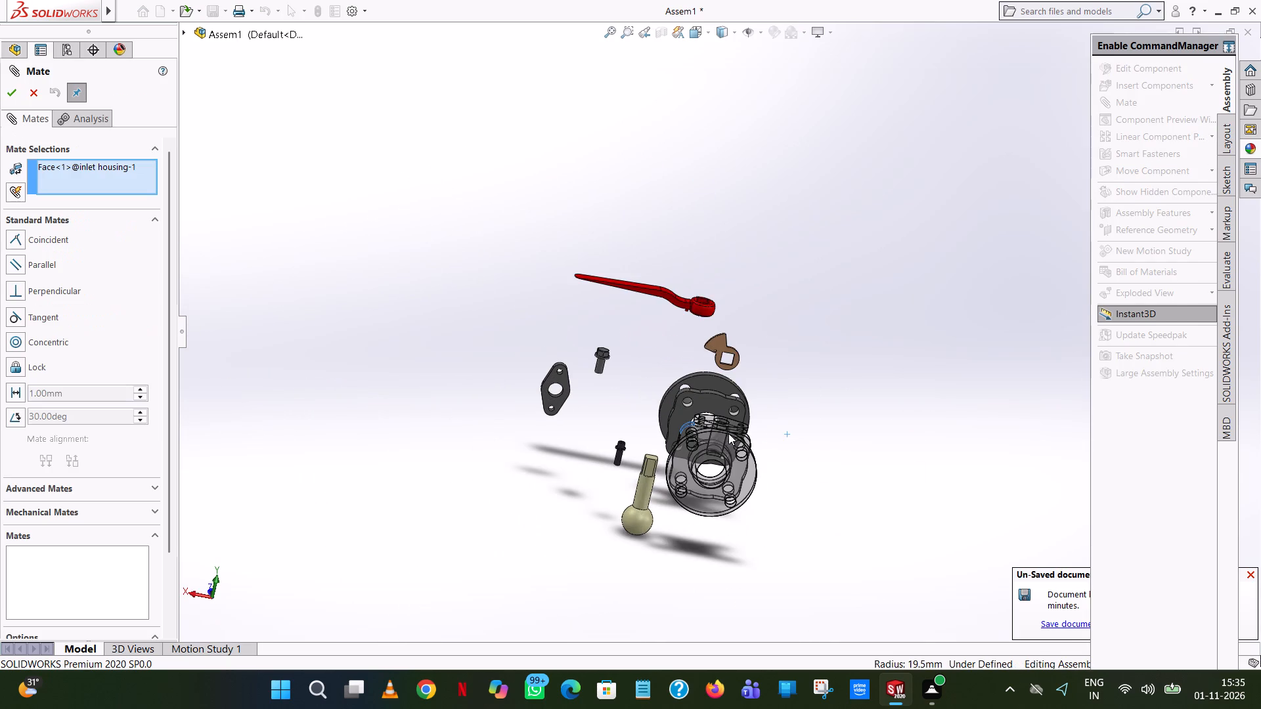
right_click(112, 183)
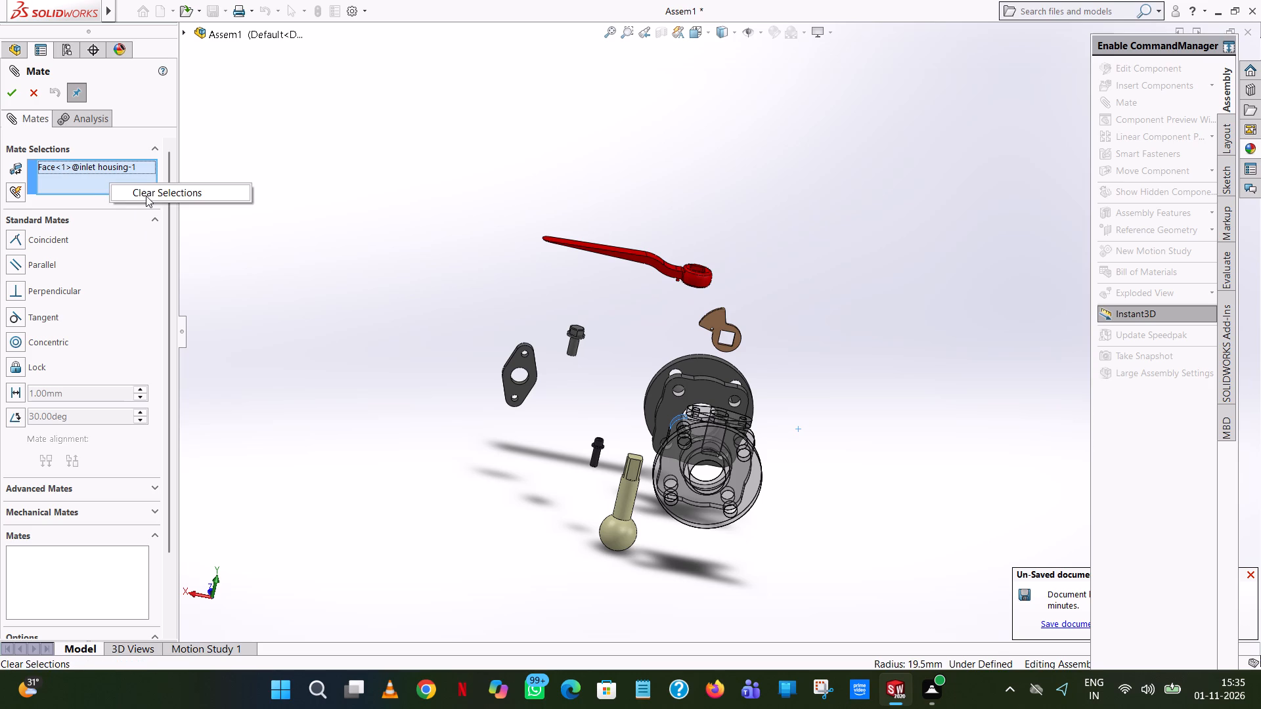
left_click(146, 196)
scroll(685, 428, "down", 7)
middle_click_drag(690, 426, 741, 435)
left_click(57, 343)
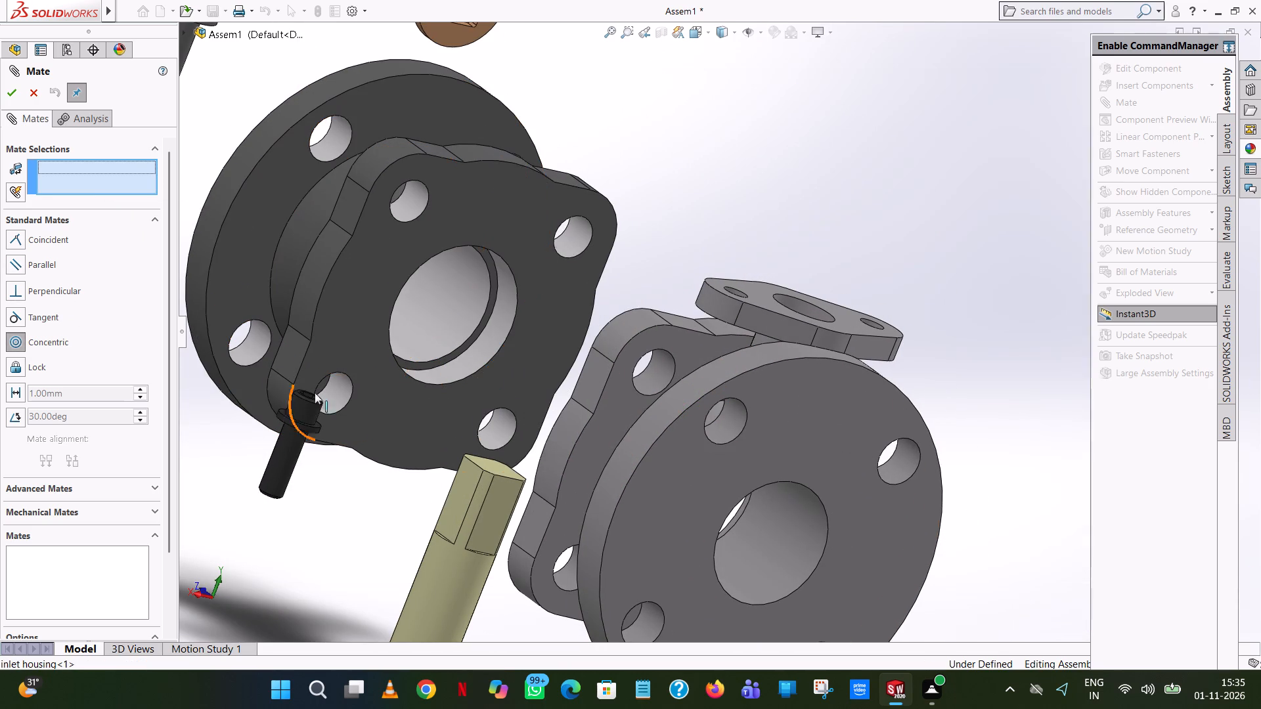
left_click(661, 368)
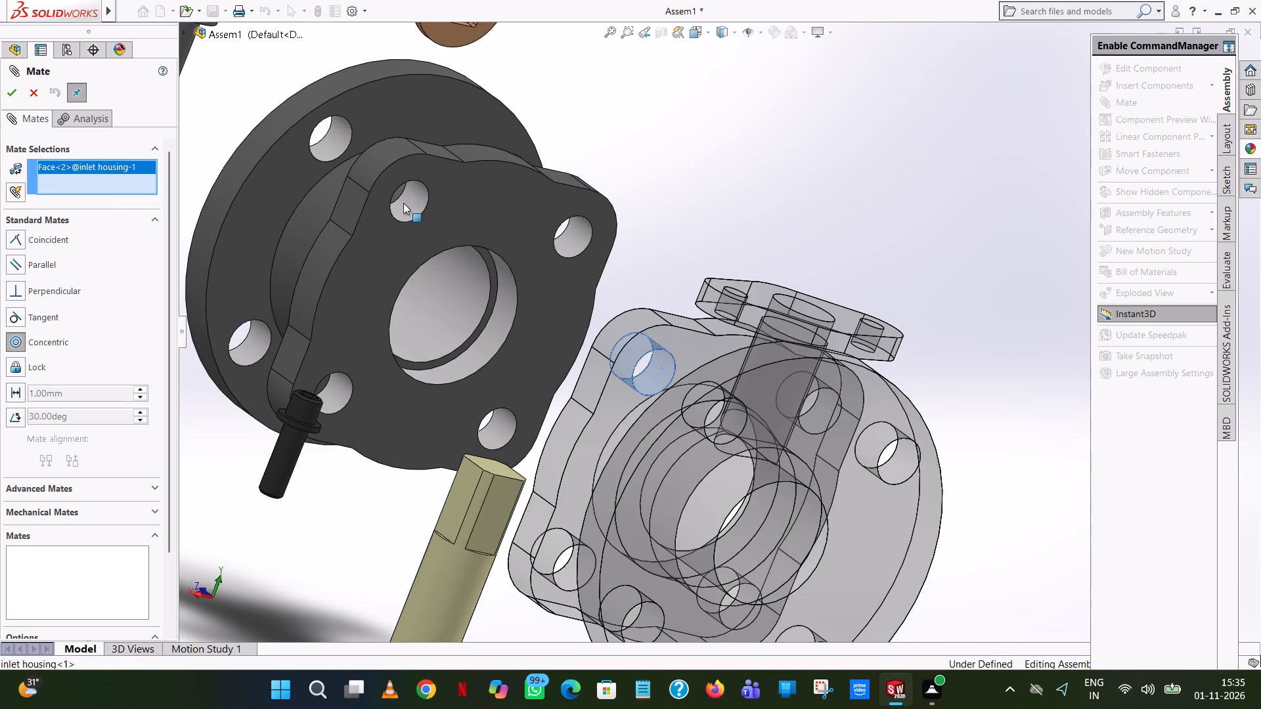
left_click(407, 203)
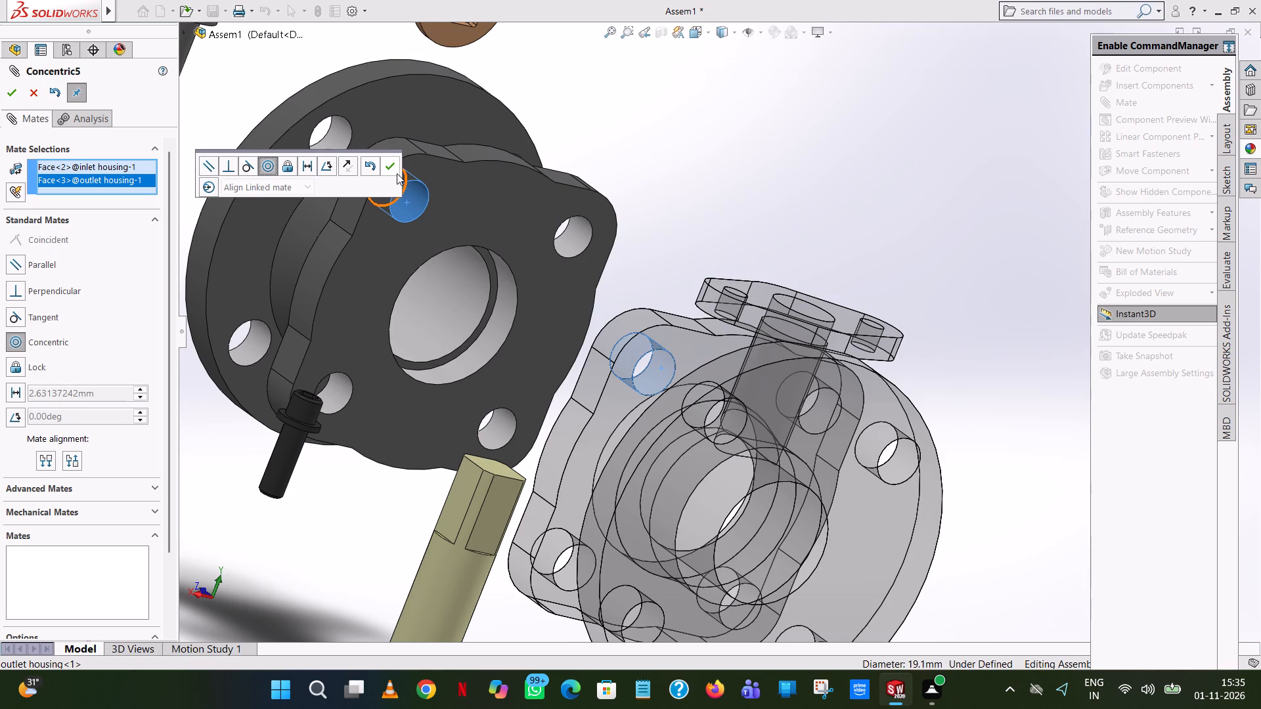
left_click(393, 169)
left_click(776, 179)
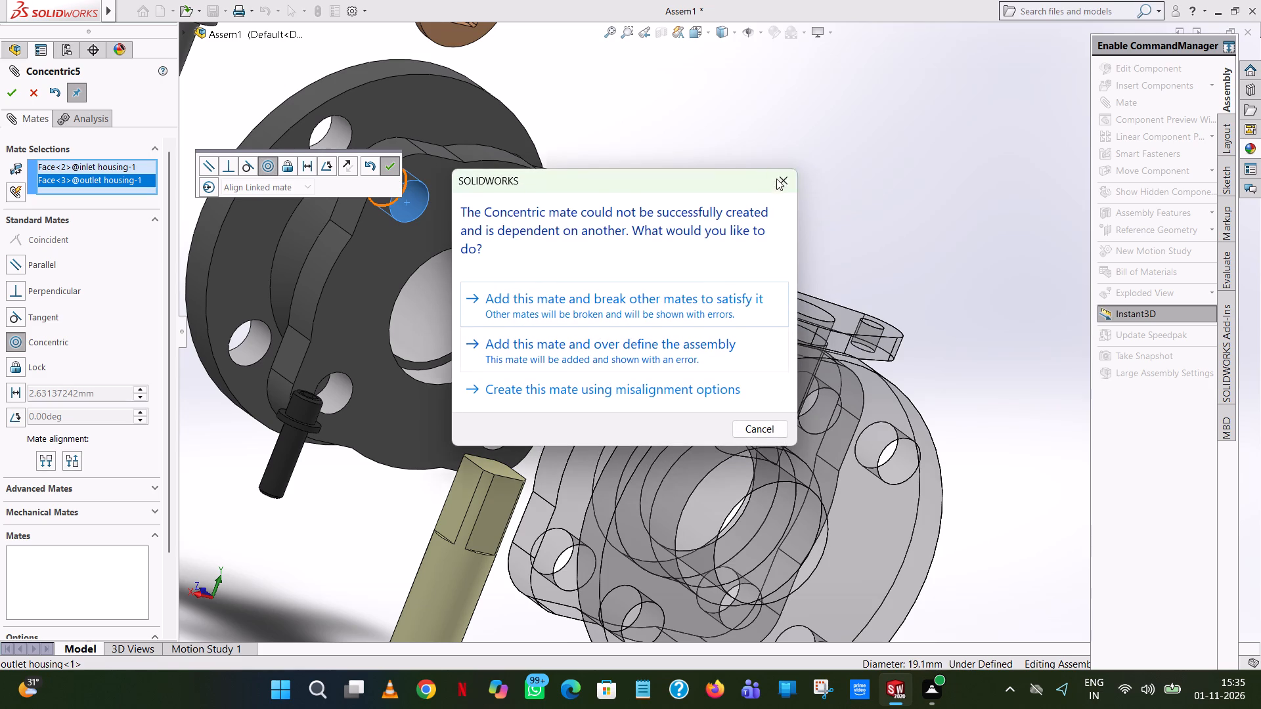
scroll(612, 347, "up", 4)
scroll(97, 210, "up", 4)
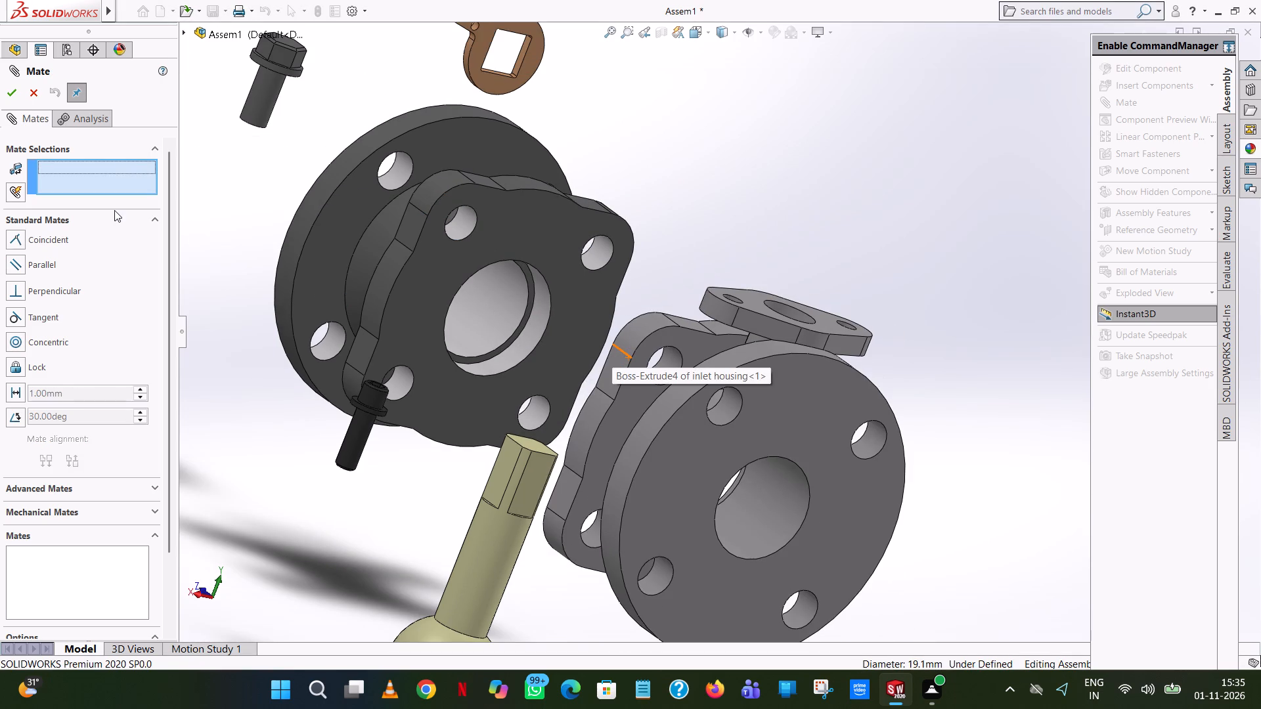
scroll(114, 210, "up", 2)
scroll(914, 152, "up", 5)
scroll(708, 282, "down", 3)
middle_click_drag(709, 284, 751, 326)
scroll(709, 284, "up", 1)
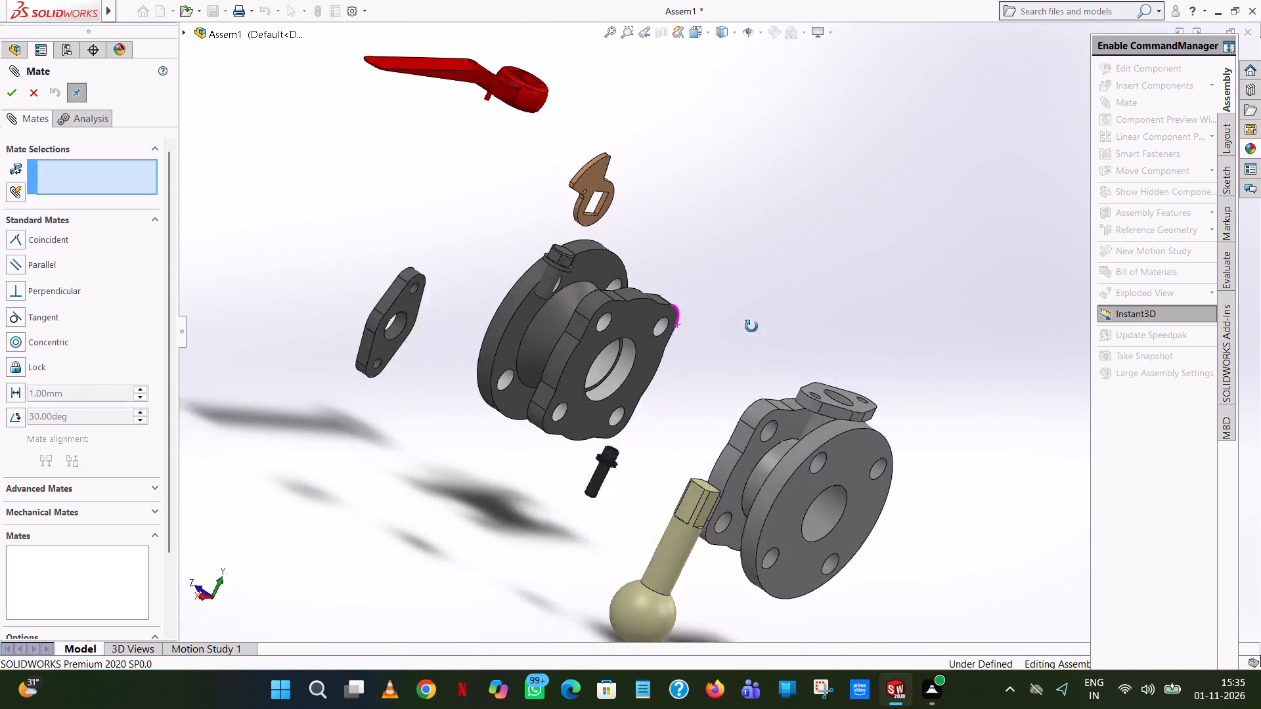
Add a coincident mate between an inlet housing mating-flange bolt-hole edge and the outlet housing's mating-flange face.
middle_click_drag(751, 326, 880, 575)
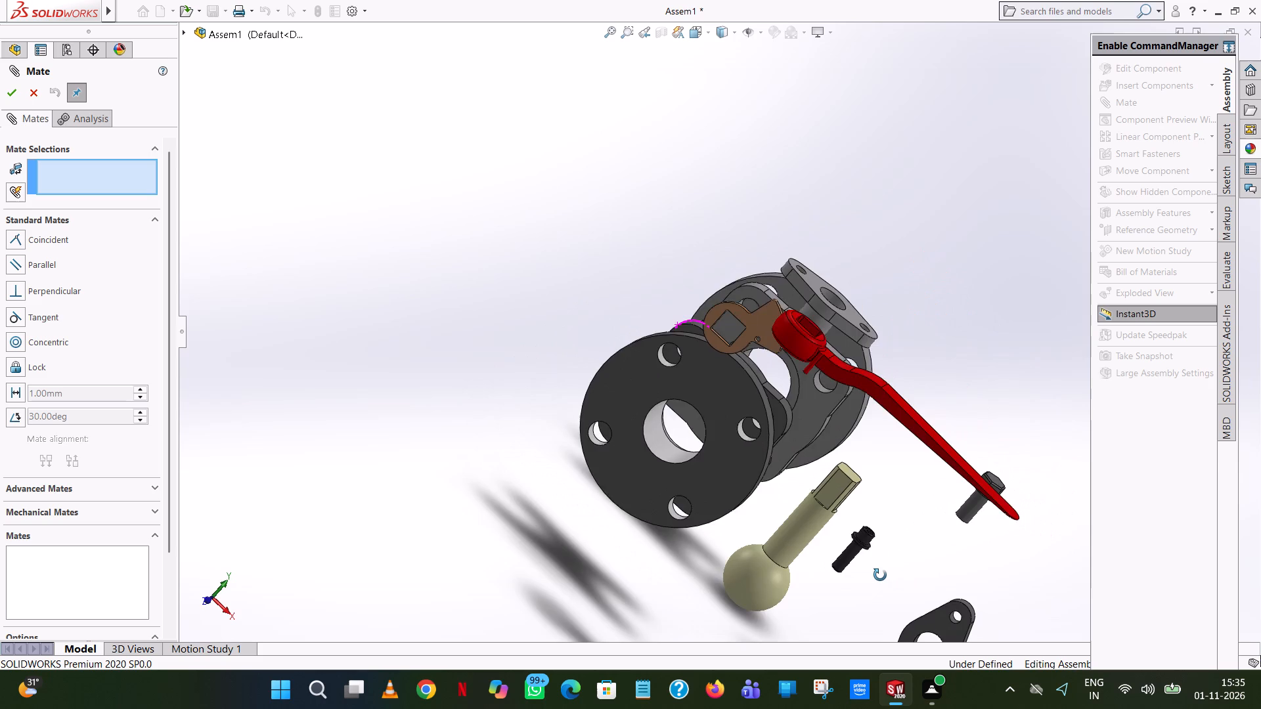
middle_click_drag(880, 575, 904, 550)
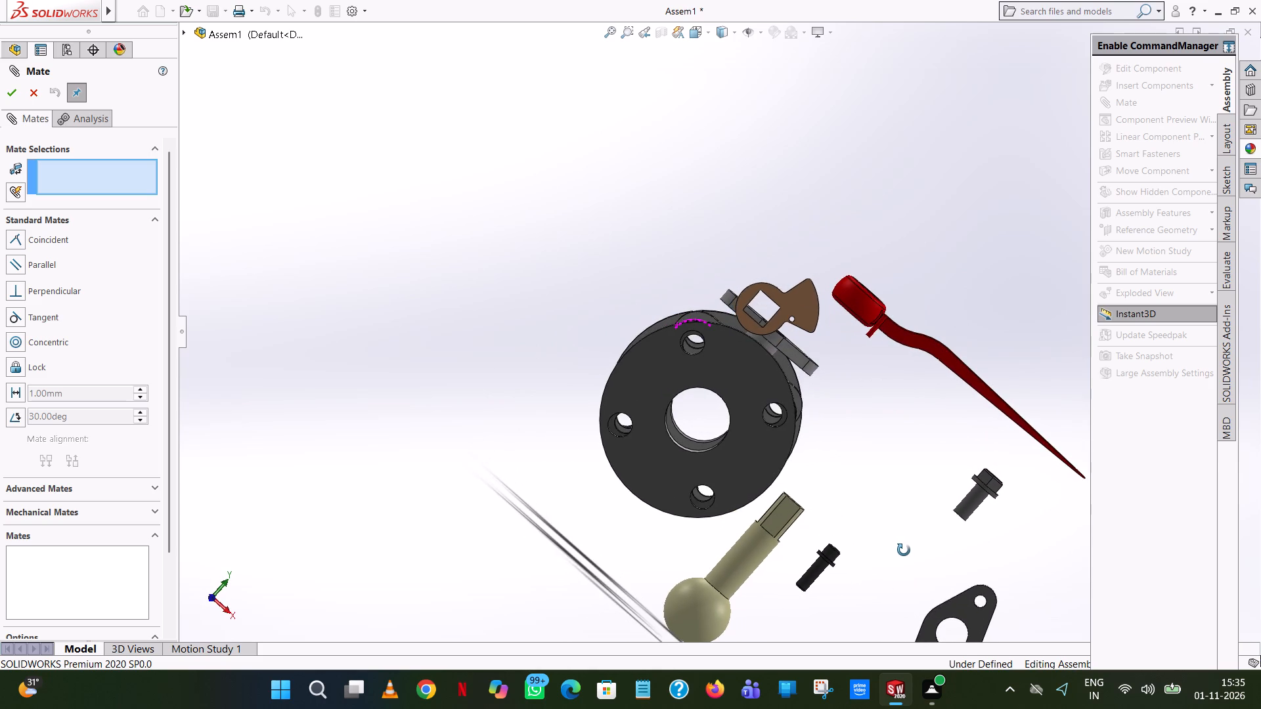
middle_click_drag(904, 550, 857, 526)
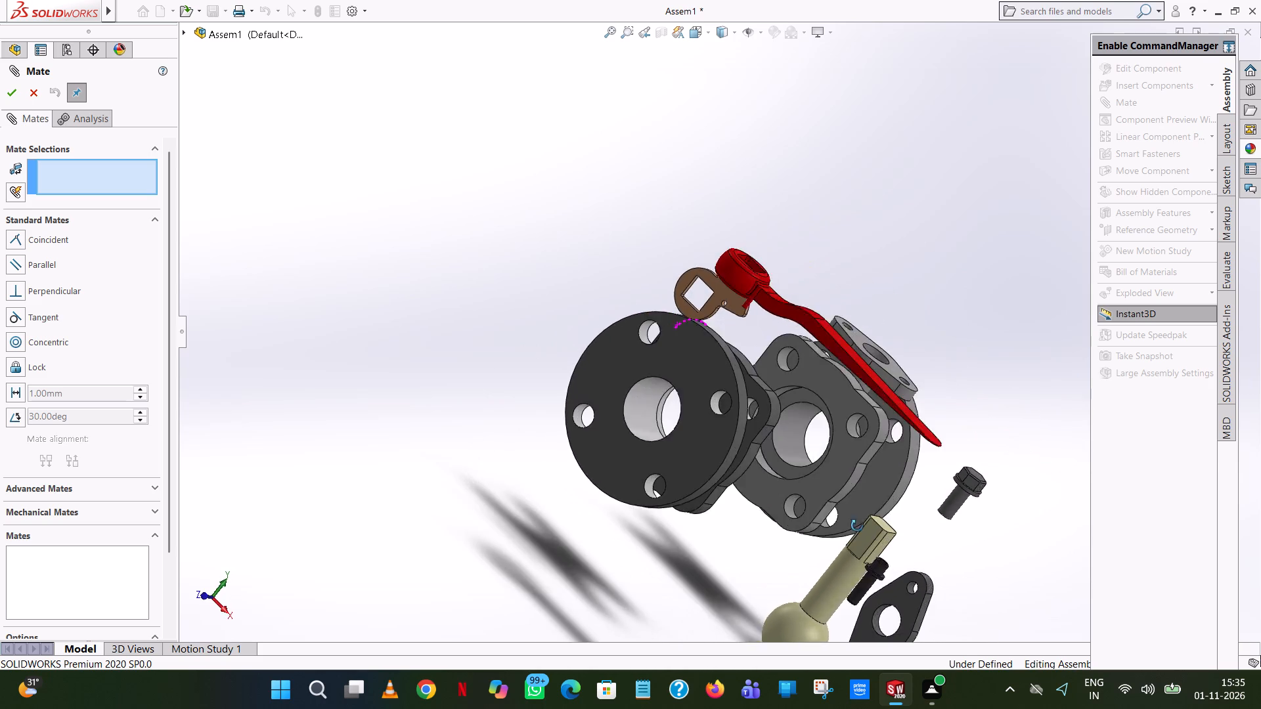
middle_click_drag(857, 526, 837, 481)
left_click(39, 245)
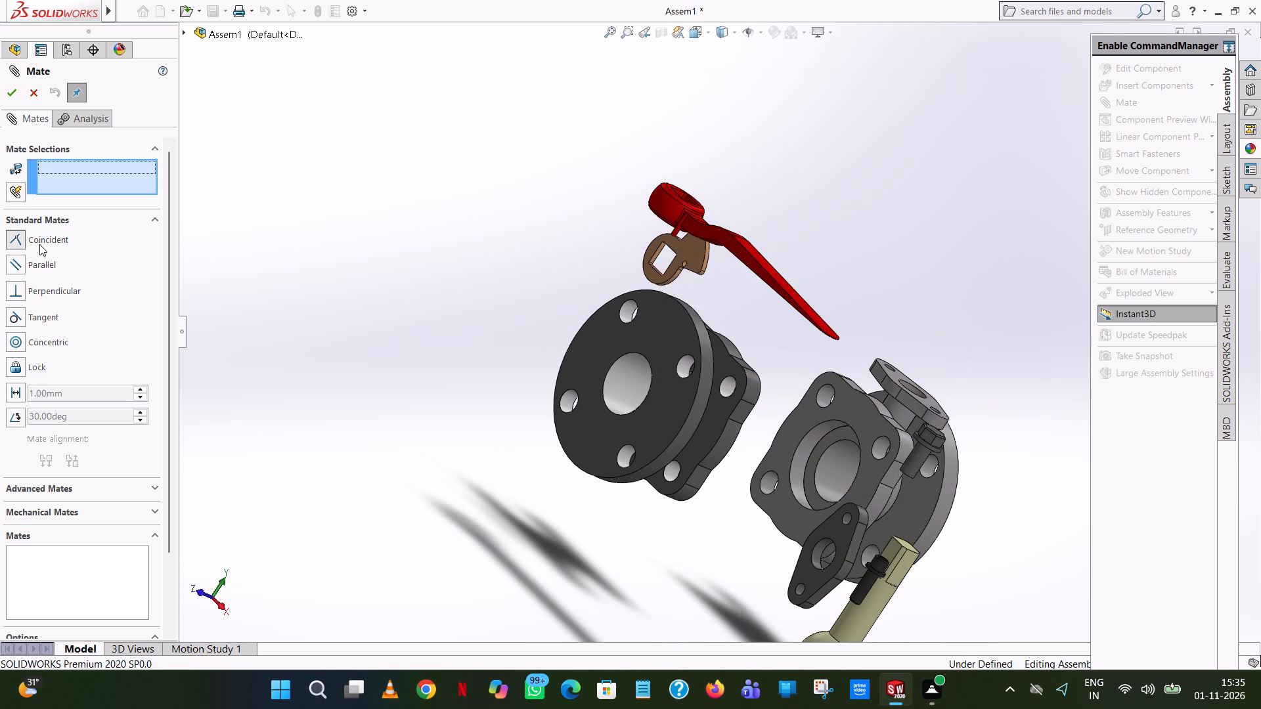
left_click(878, 436)
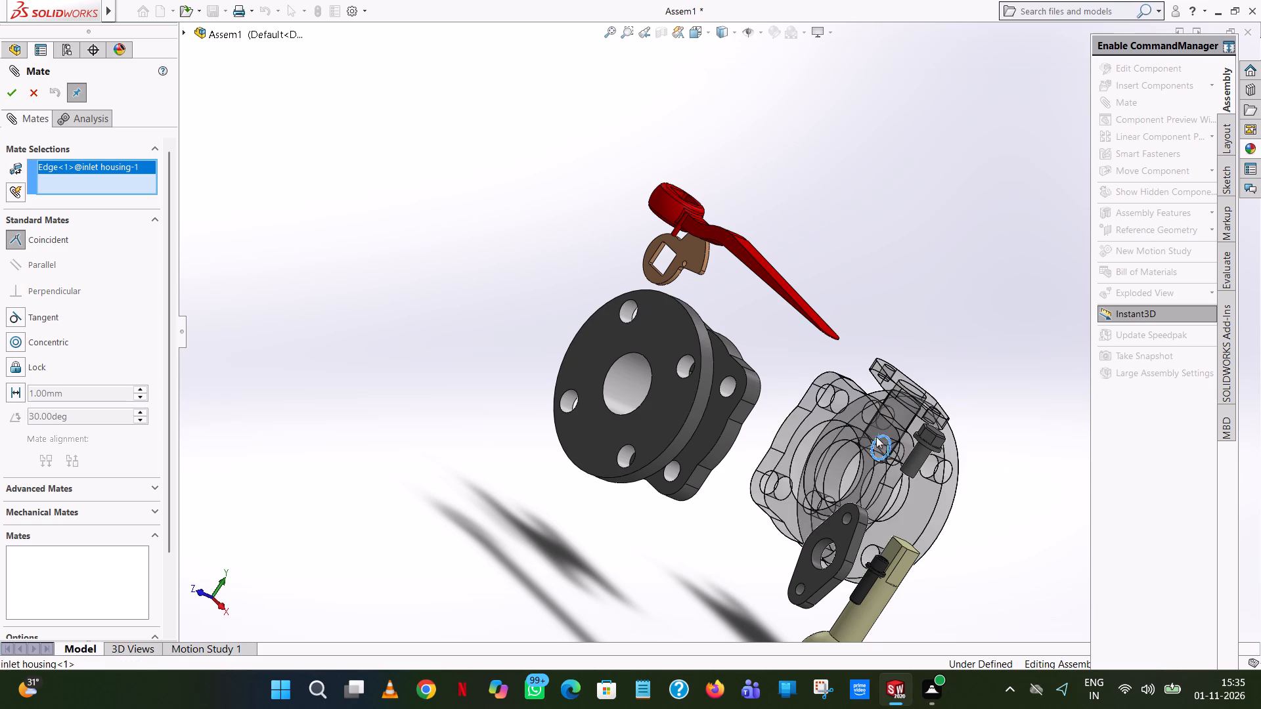
middle_click_drag(866, 444, 726, 399)
scroll(838, 448, "up", 1)
left_click(724, 377)
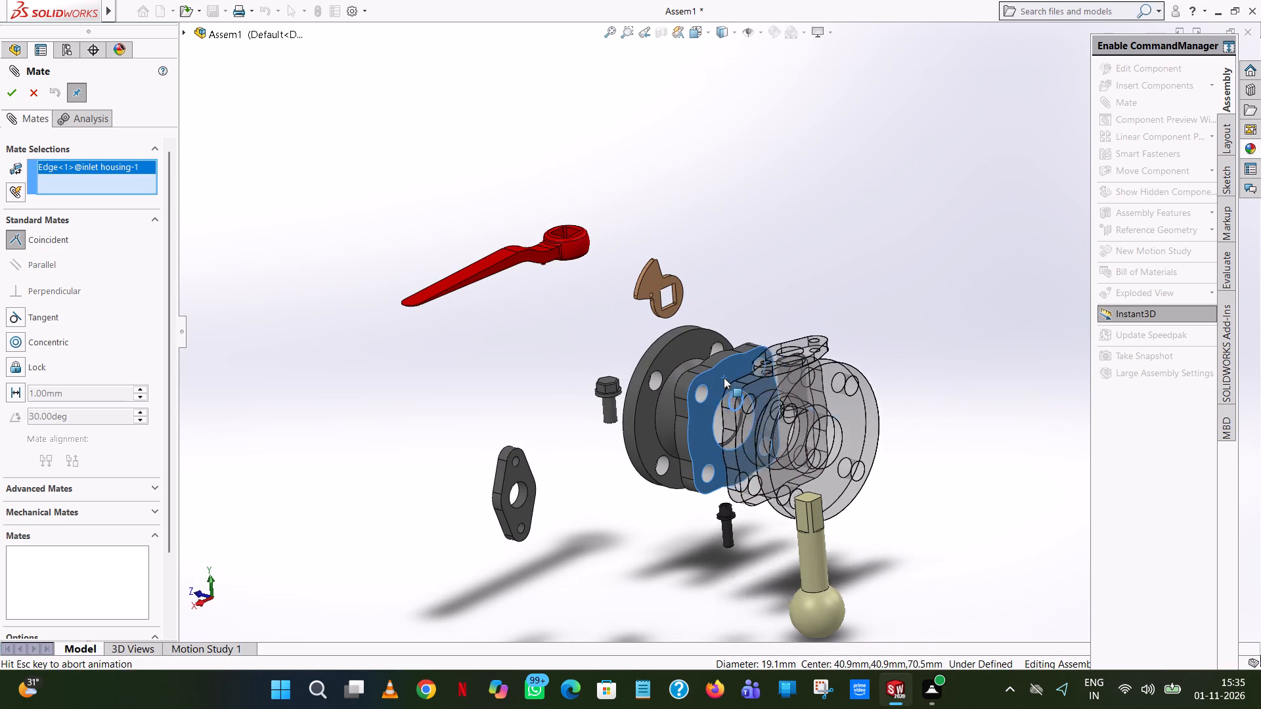
left_click(846, 399)
Slide and turn the inlet housing along the outlet housing's mating face so the two four-hole flanges sit offset.
middle_click_drag(858, 410, 780, 367)
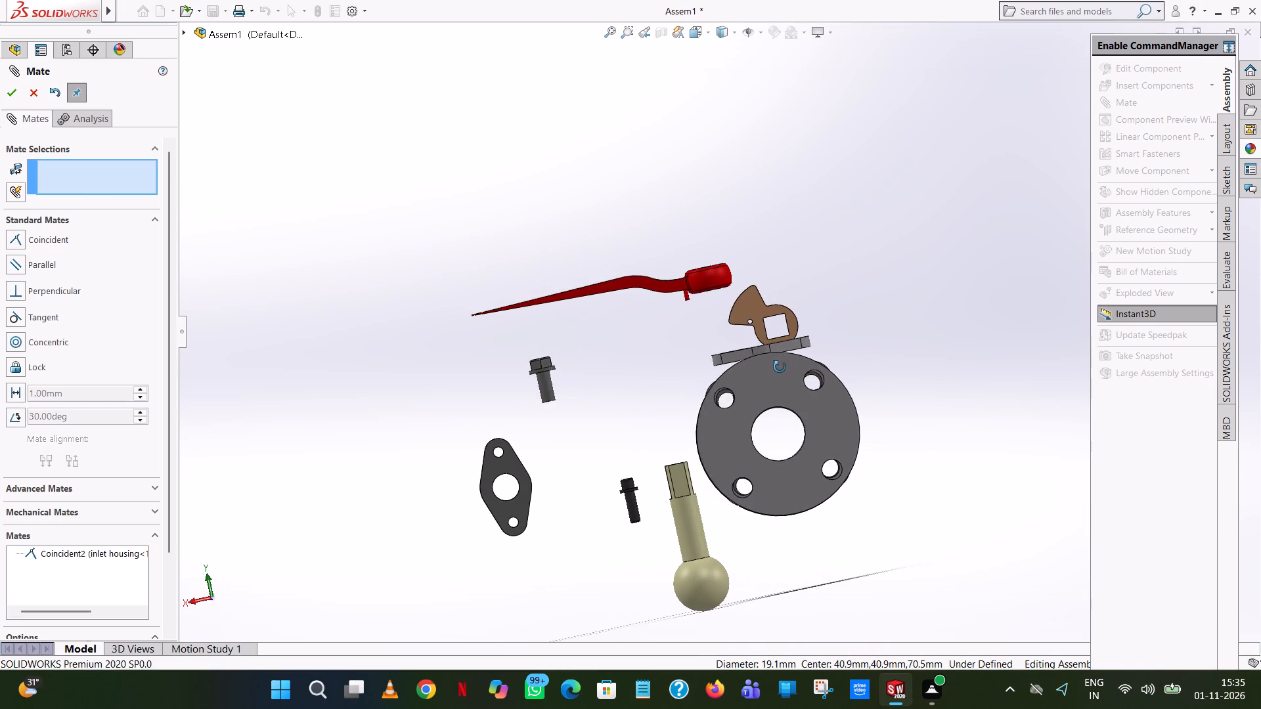
middle_click_drag(780, 367, 704, 408)
scroll(704, 408, "up", 1)
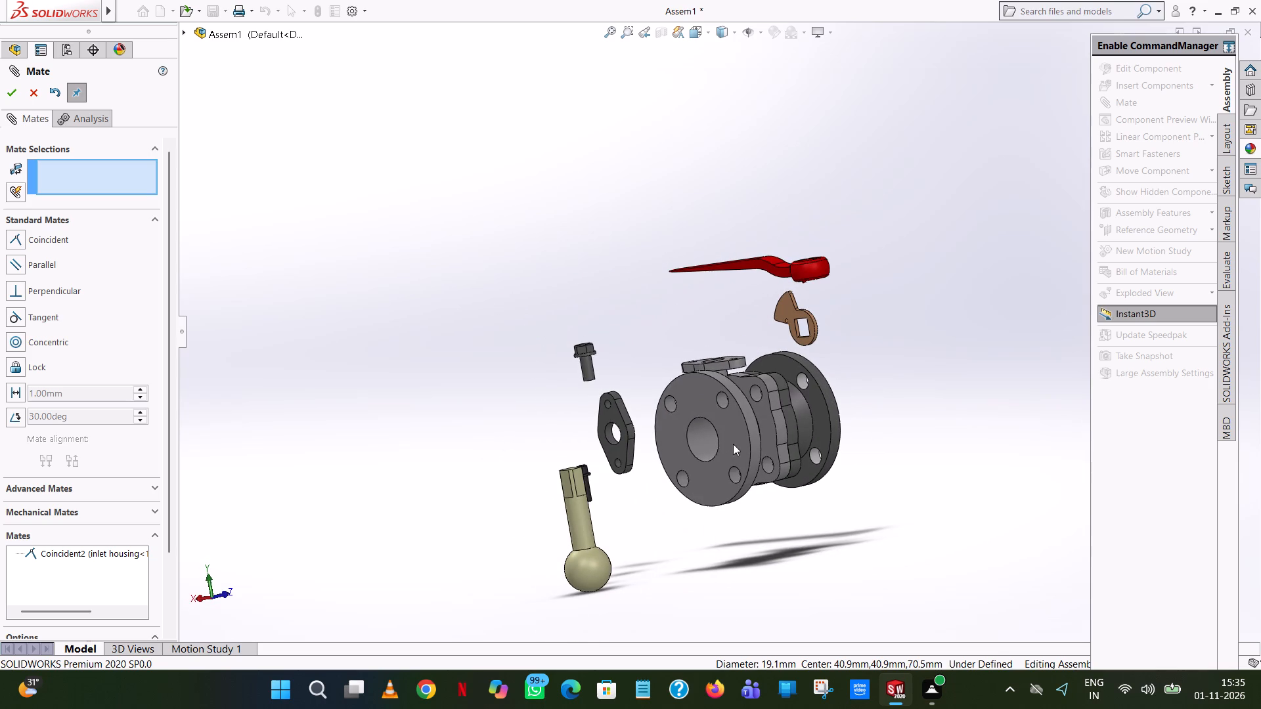
left_click_drag(754, 447, 703, 459)
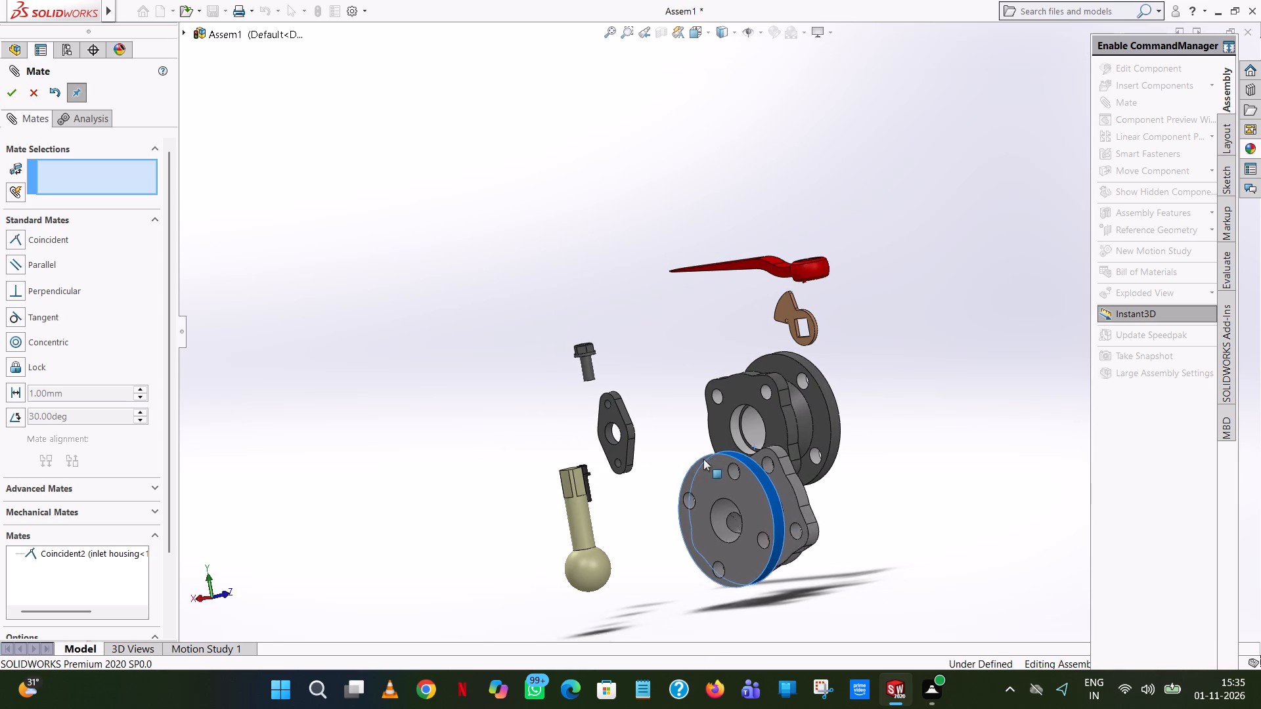
left_click_drag(703, 459, 744, 370)
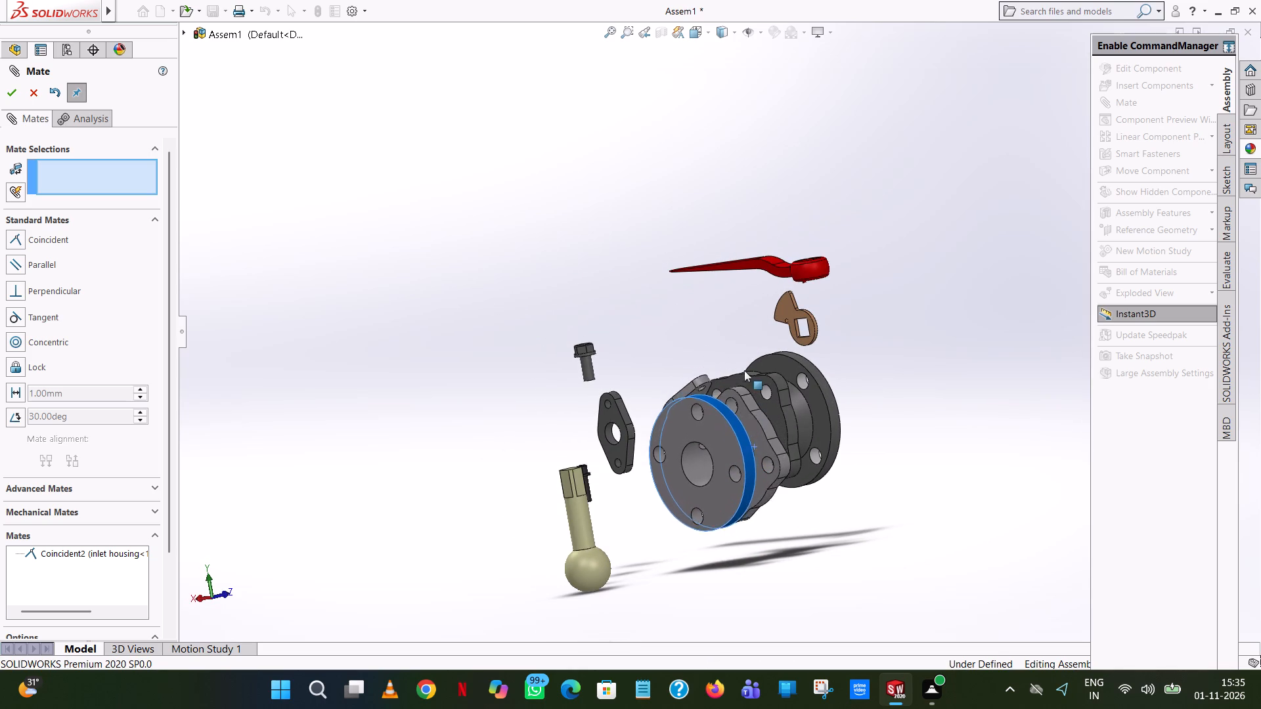
left_click_drag(744, 370, 615, 282)
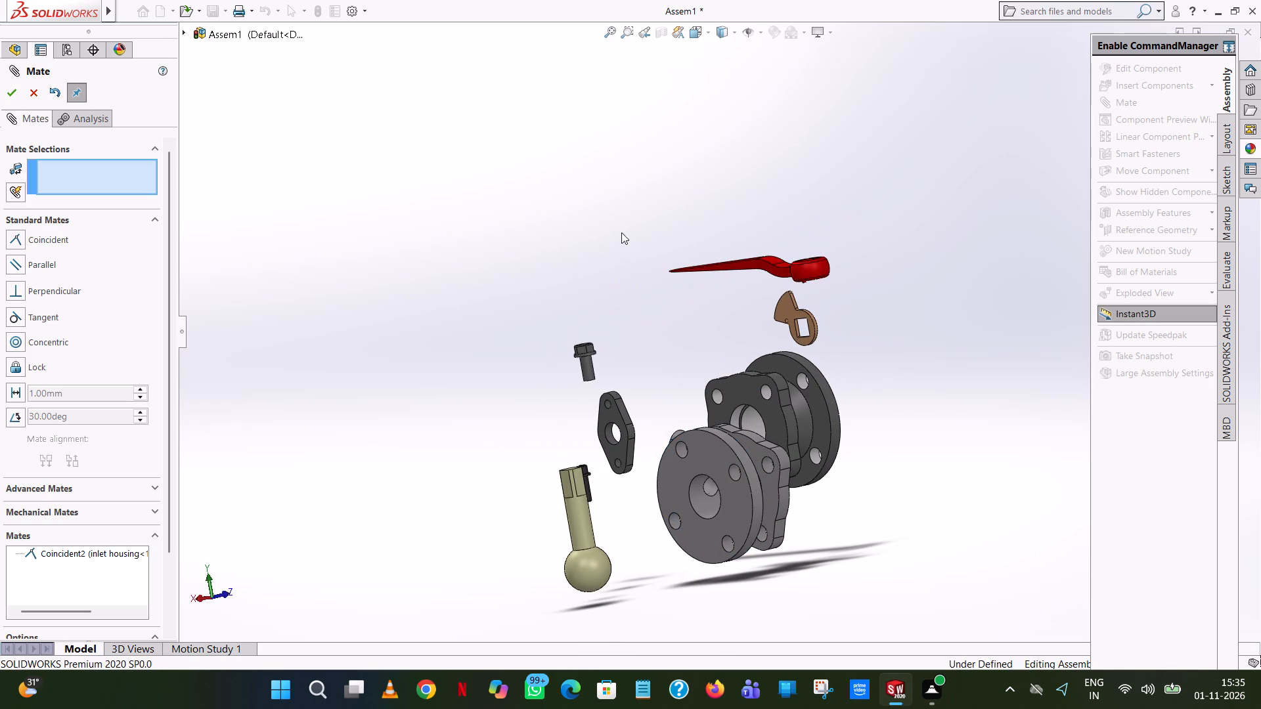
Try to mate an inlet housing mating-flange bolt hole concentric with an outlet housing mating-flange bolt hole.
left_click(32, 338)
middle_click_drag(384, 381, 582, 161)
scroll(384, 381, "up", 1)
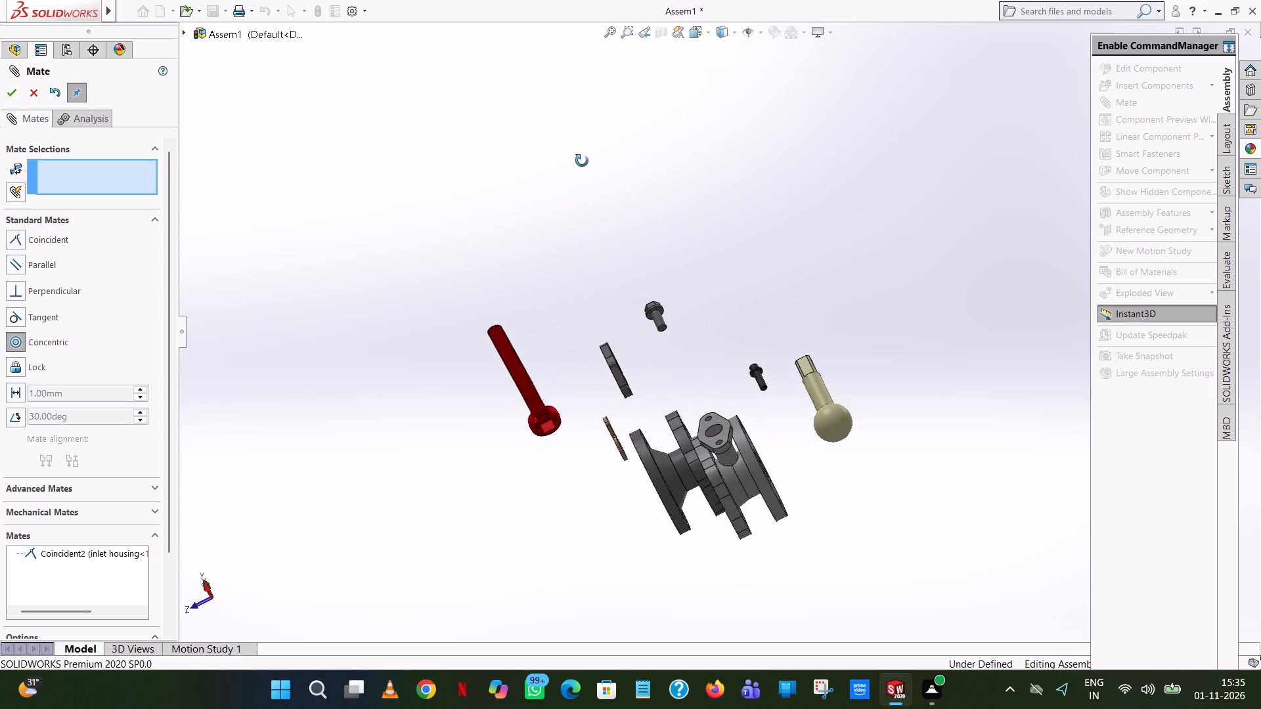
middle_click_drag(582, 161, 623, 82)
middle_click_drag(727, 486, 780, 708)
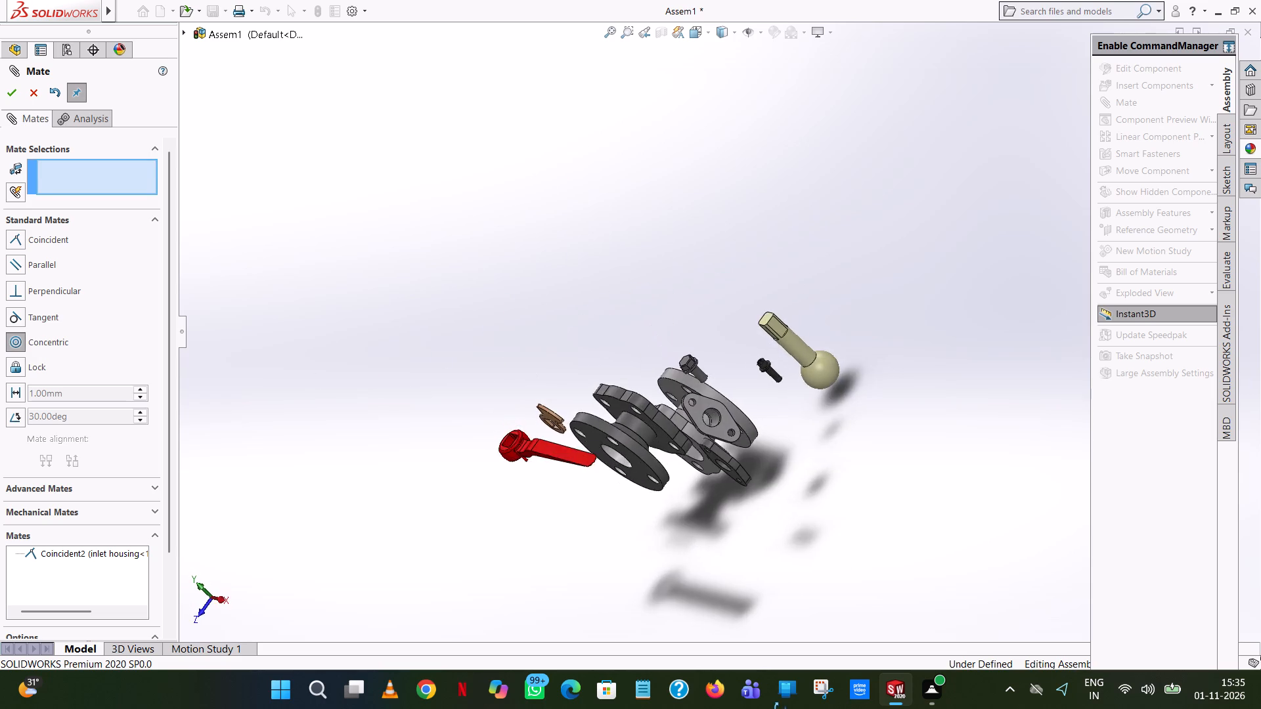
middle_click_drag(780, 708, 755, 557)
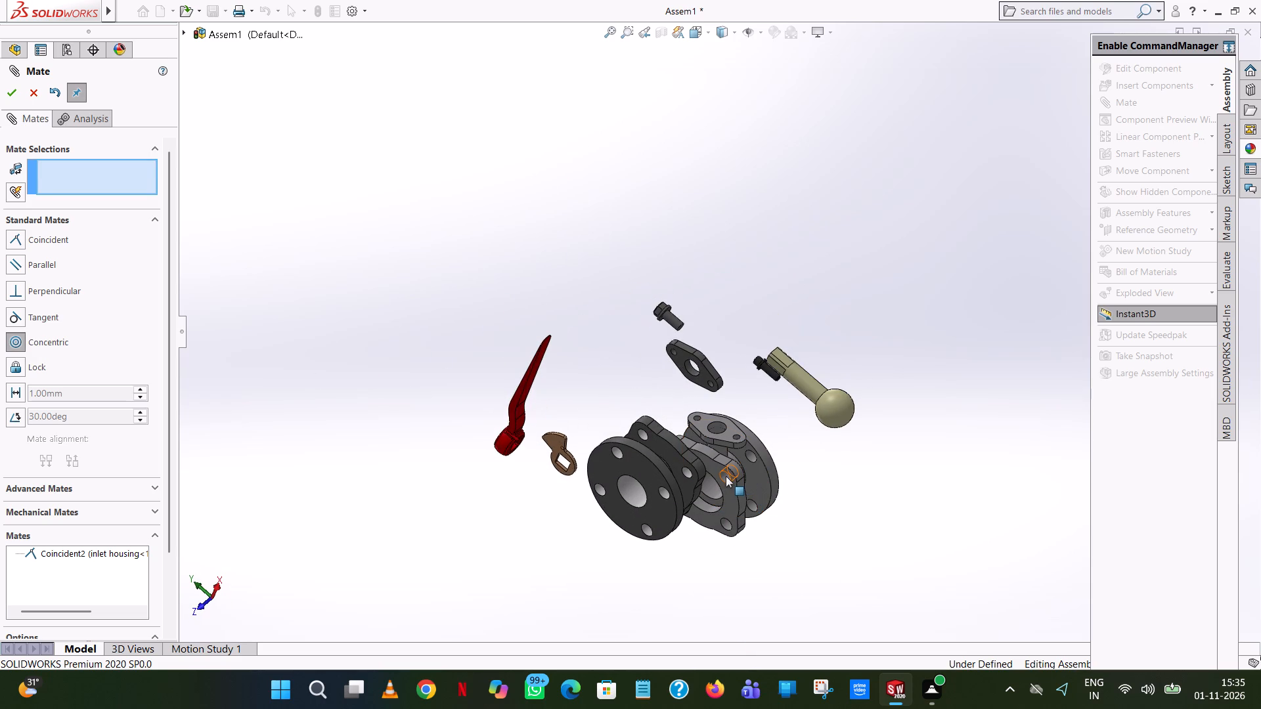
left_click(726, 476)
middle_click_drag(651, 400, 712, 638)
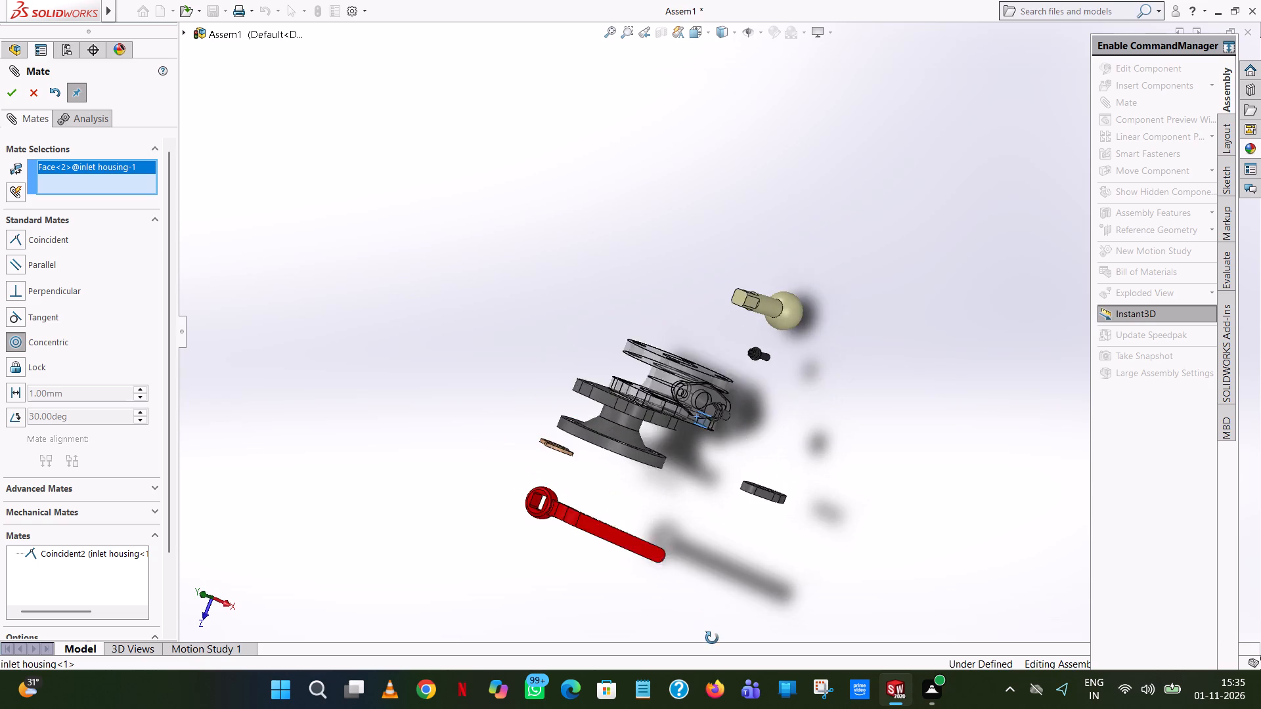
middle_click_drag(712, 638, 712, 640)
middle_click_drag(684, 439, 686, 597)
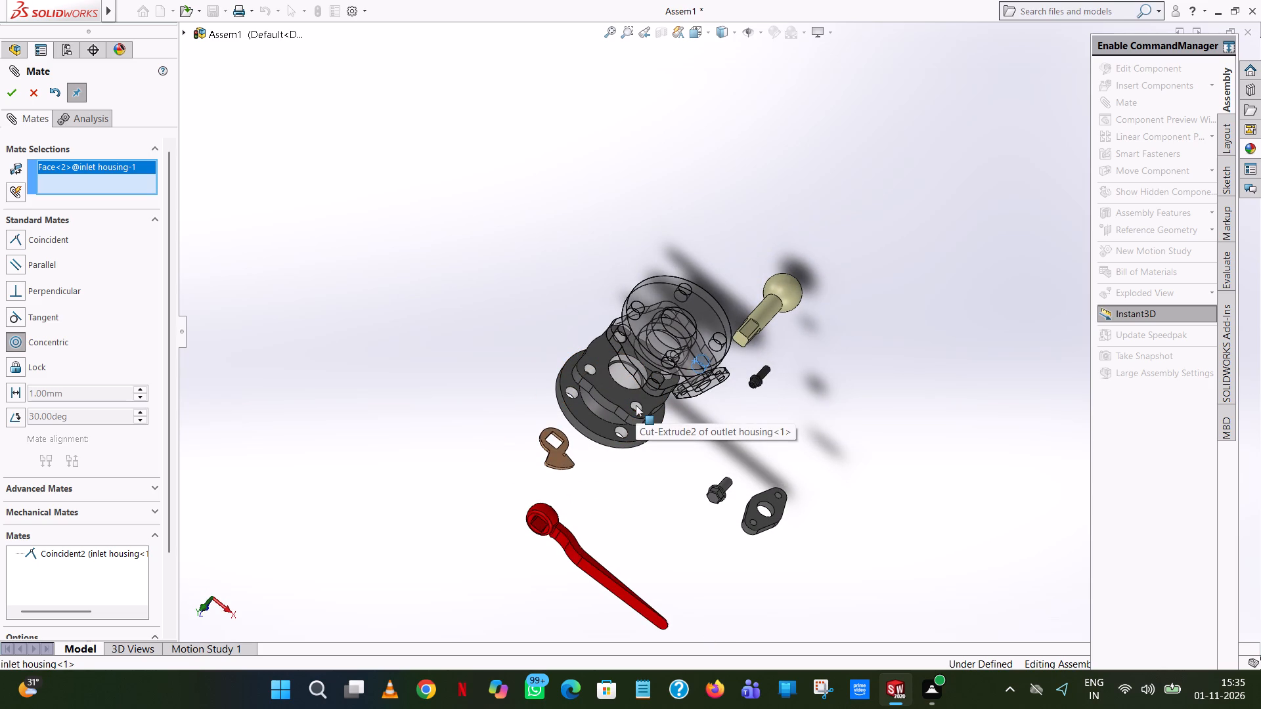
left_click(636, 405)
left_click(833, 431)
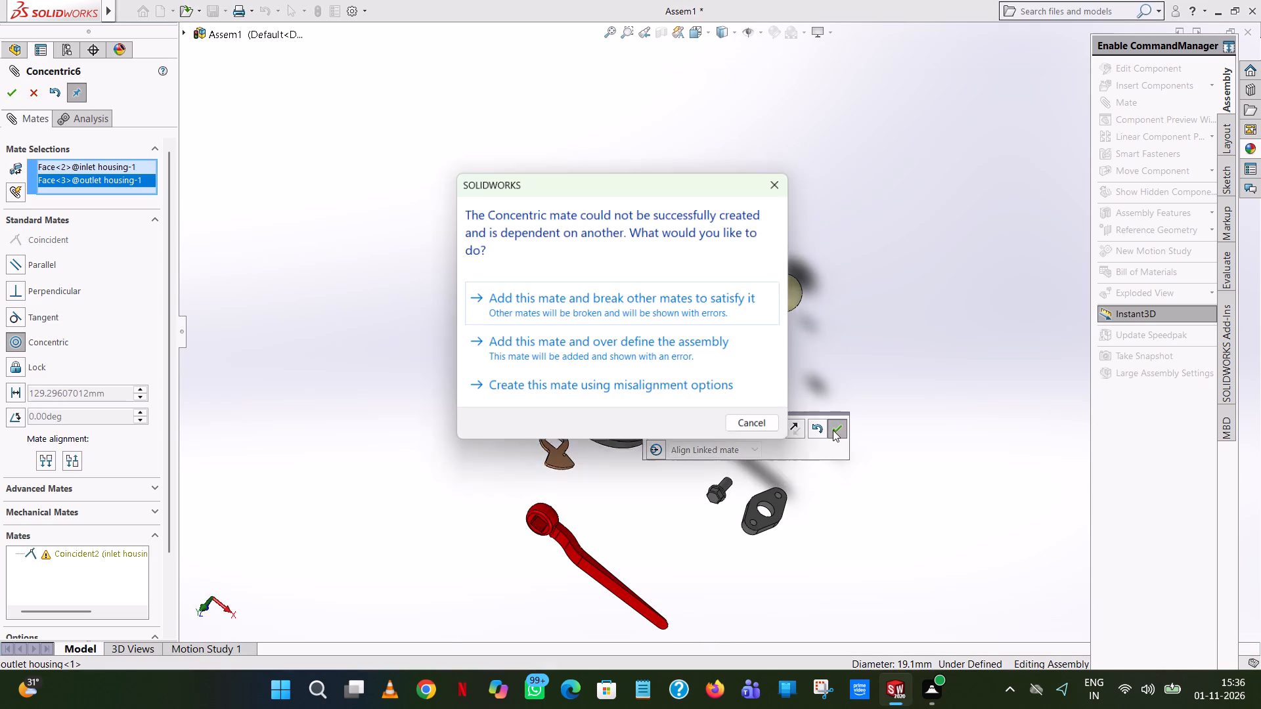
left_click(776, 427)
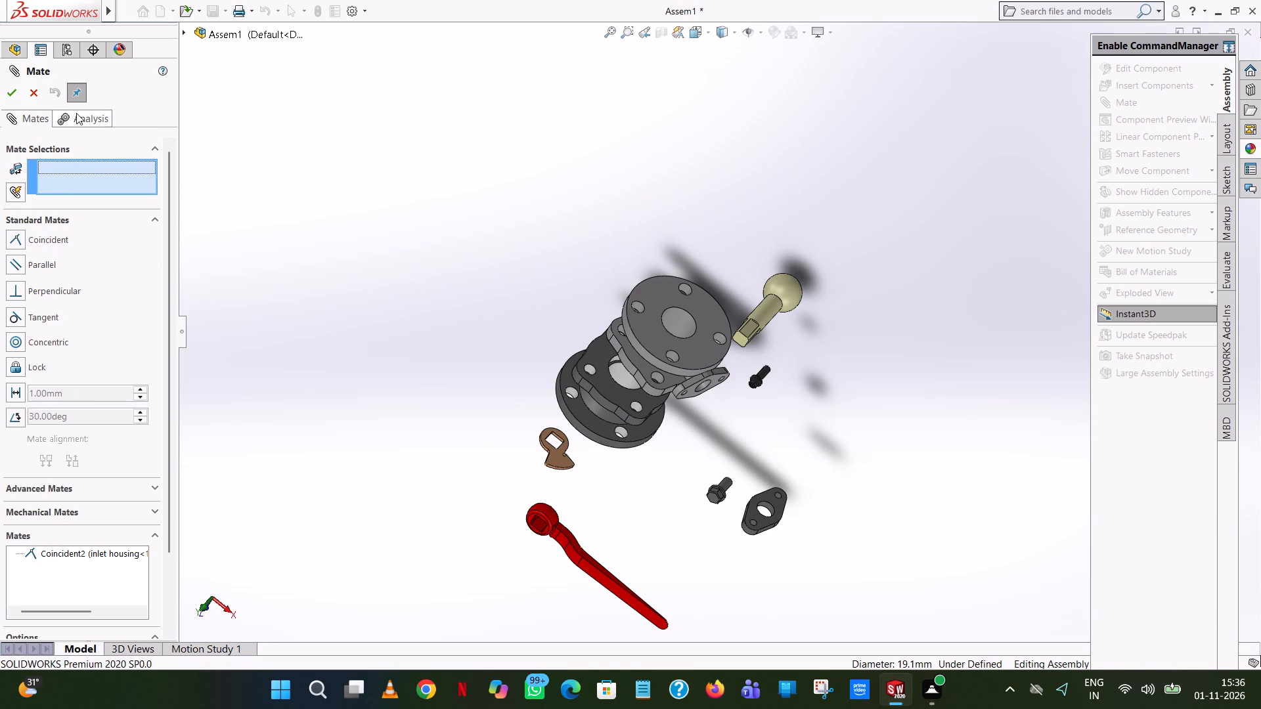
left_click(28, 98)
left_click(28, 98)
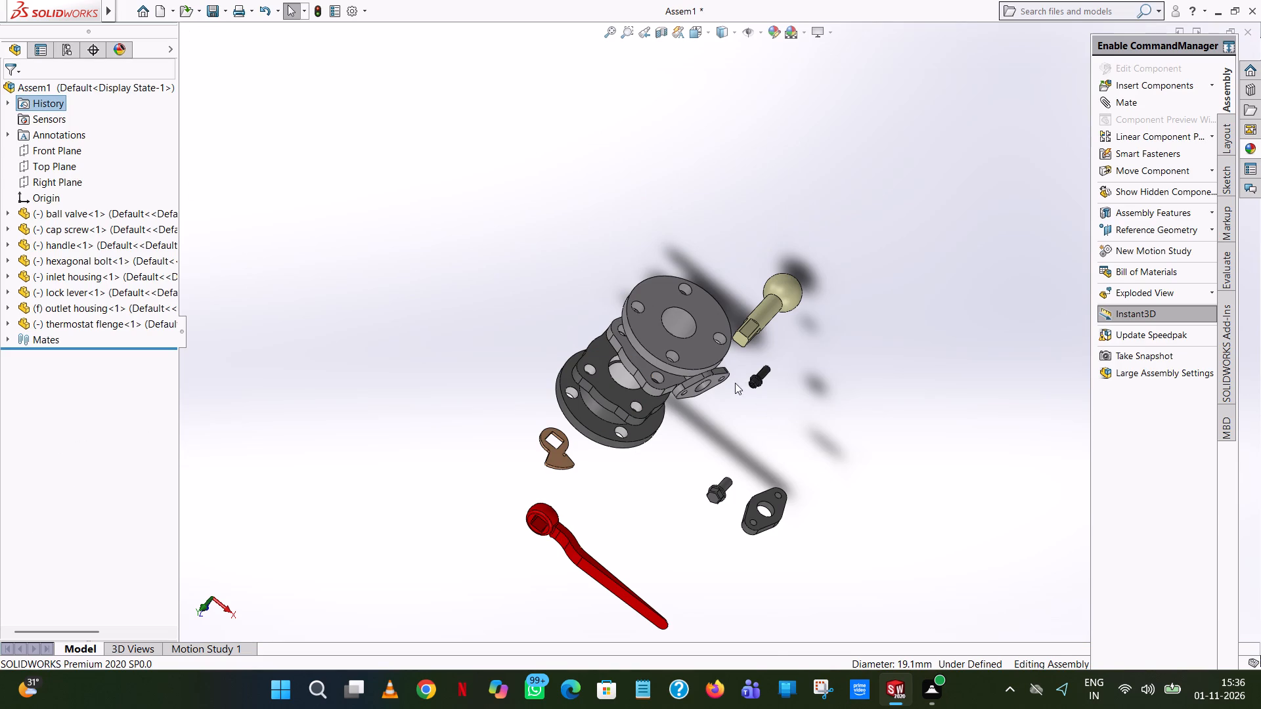
Turn the inlet housing about its bore axis until its four-hole mating flange roughly lines up with the outlet housing's flange.
left_click_drag(708, 382, 585, 381)
left_click_drag(705, 345, 590, 368)
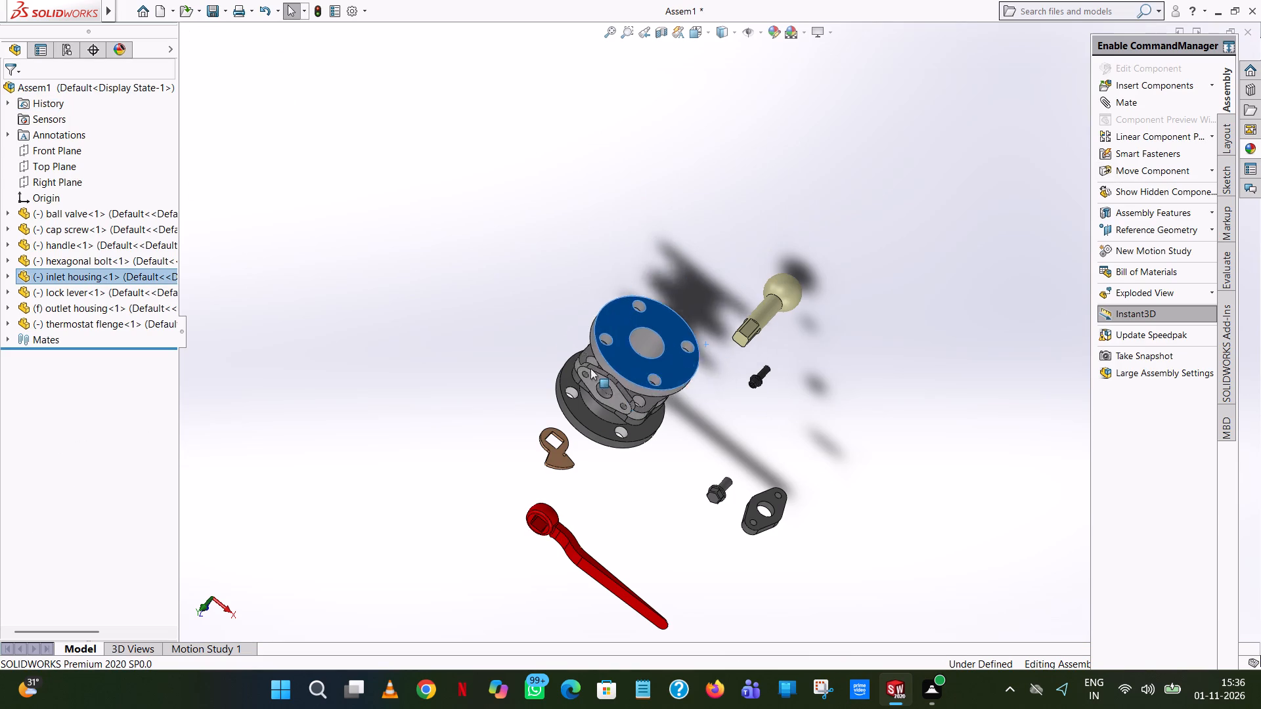
left_click_drag(590, 368, 621, 408)
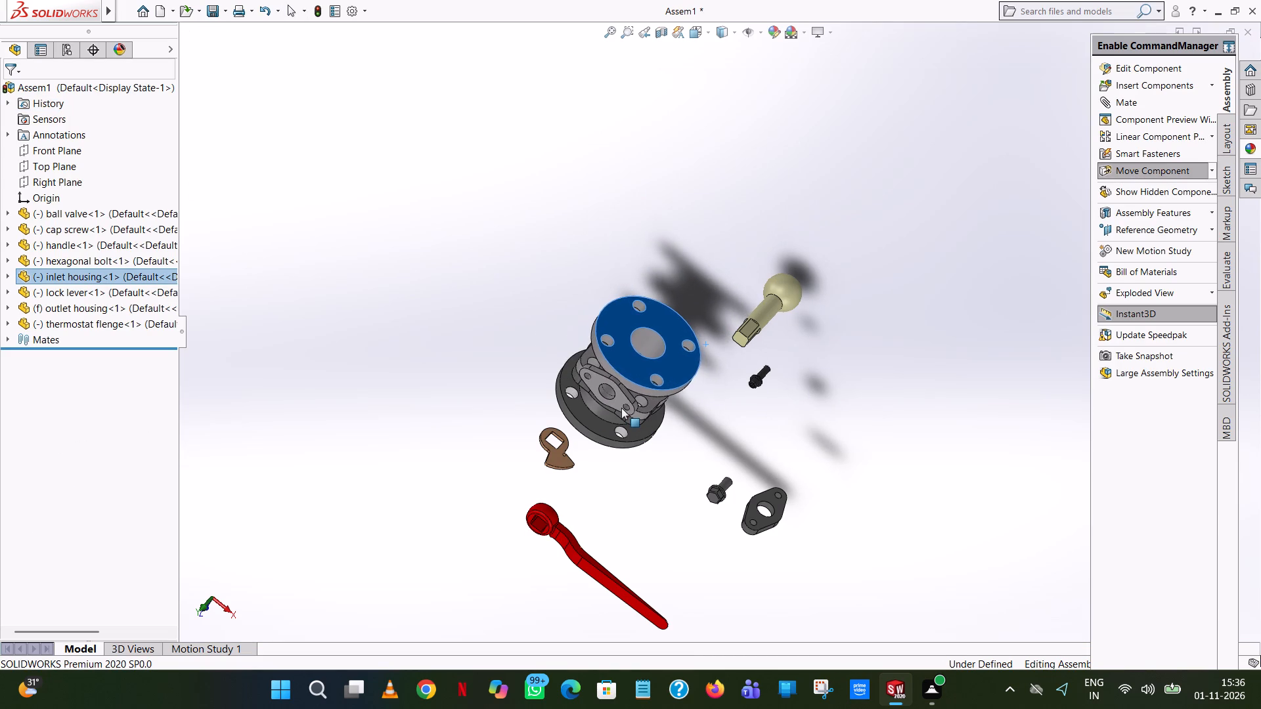
left_click_drag(621, 408, 624, 408)
Add a parallel mate between the matching flat side faces of the inlet and outlet housings' mating flanges, clearing the preselected face first.
middle_click_drag(625, 454, 673, 197)
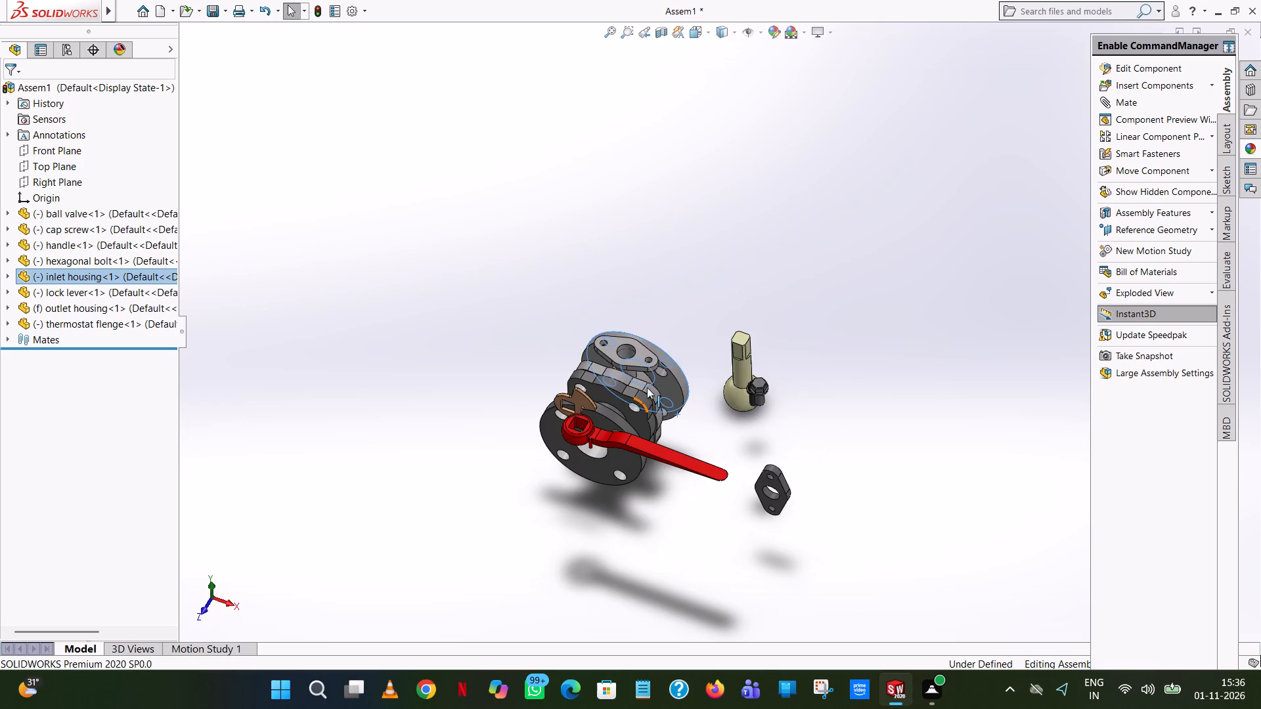
scroll(647, 379, "down", 13)
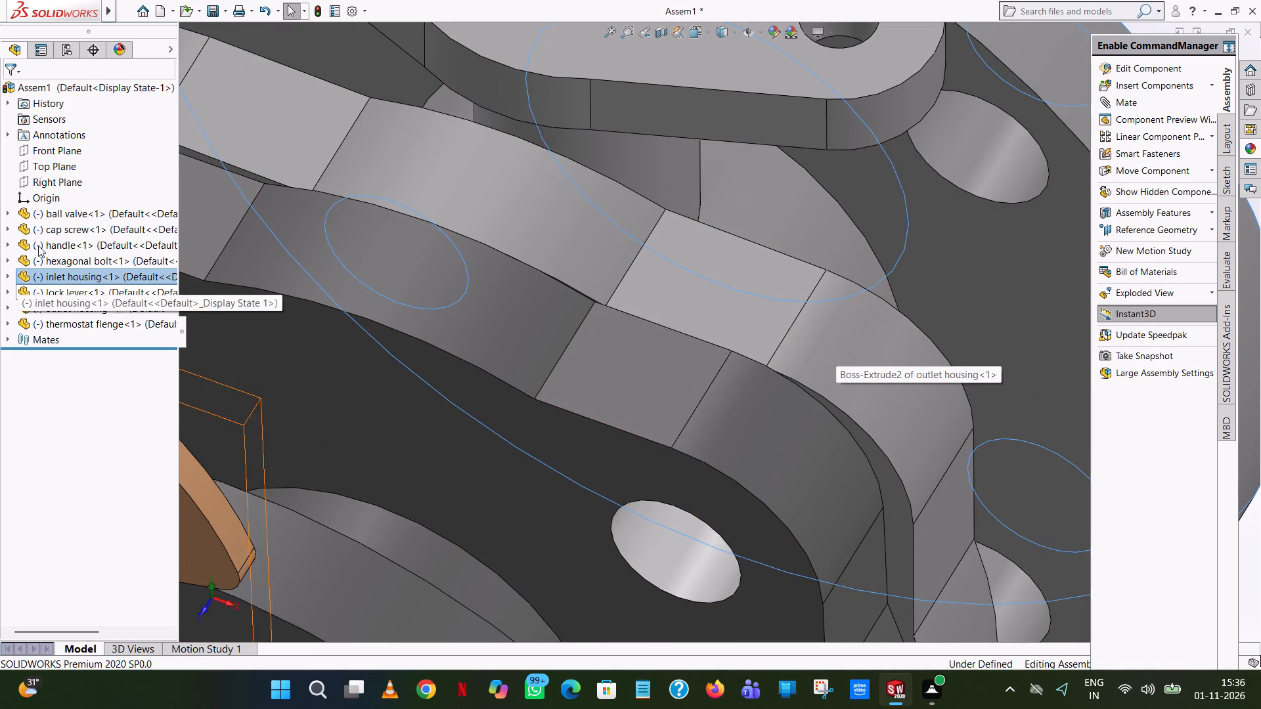
left_click(1155, 106)
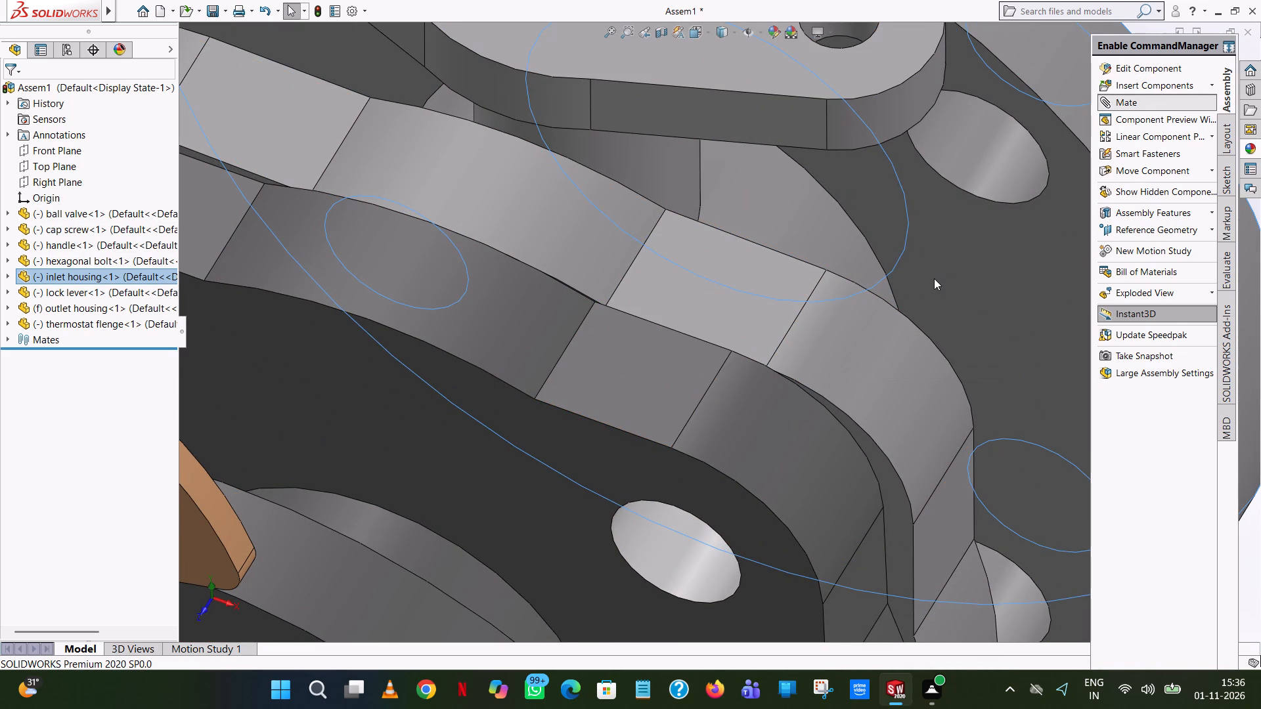
scroll(934, 278, "up", 11)
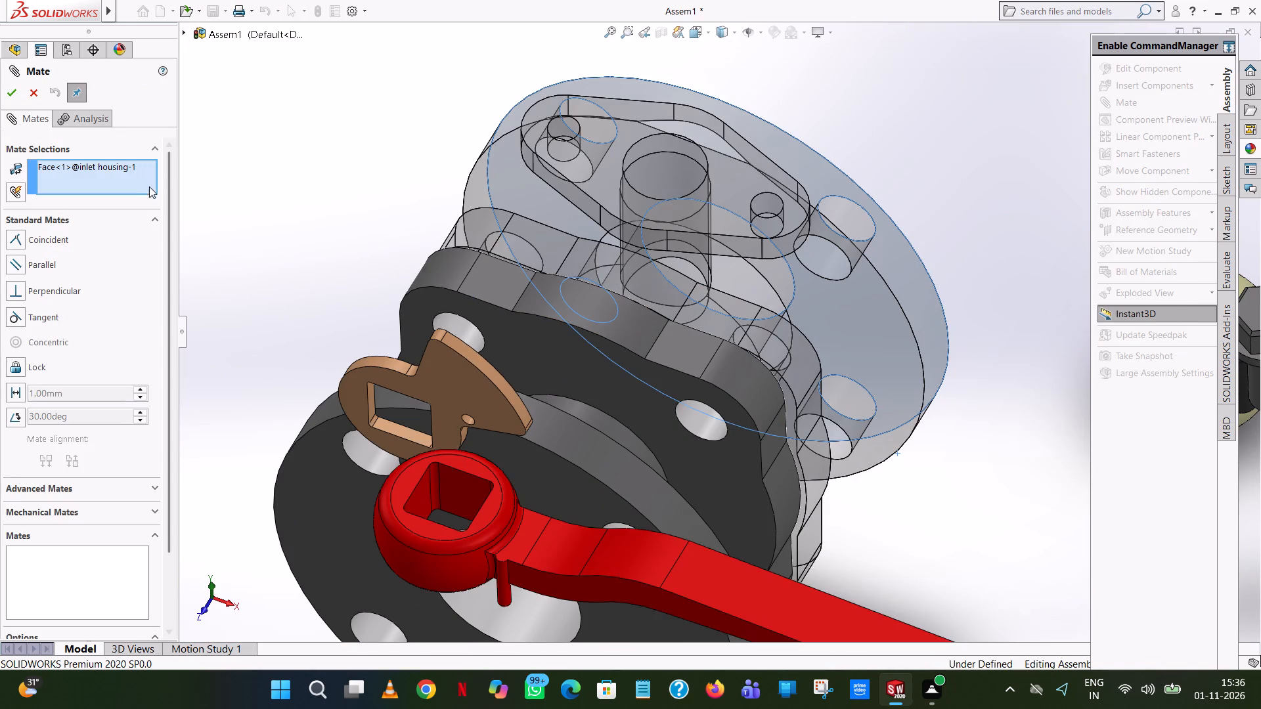
right_click(140, 181)
right_click(162, 190)
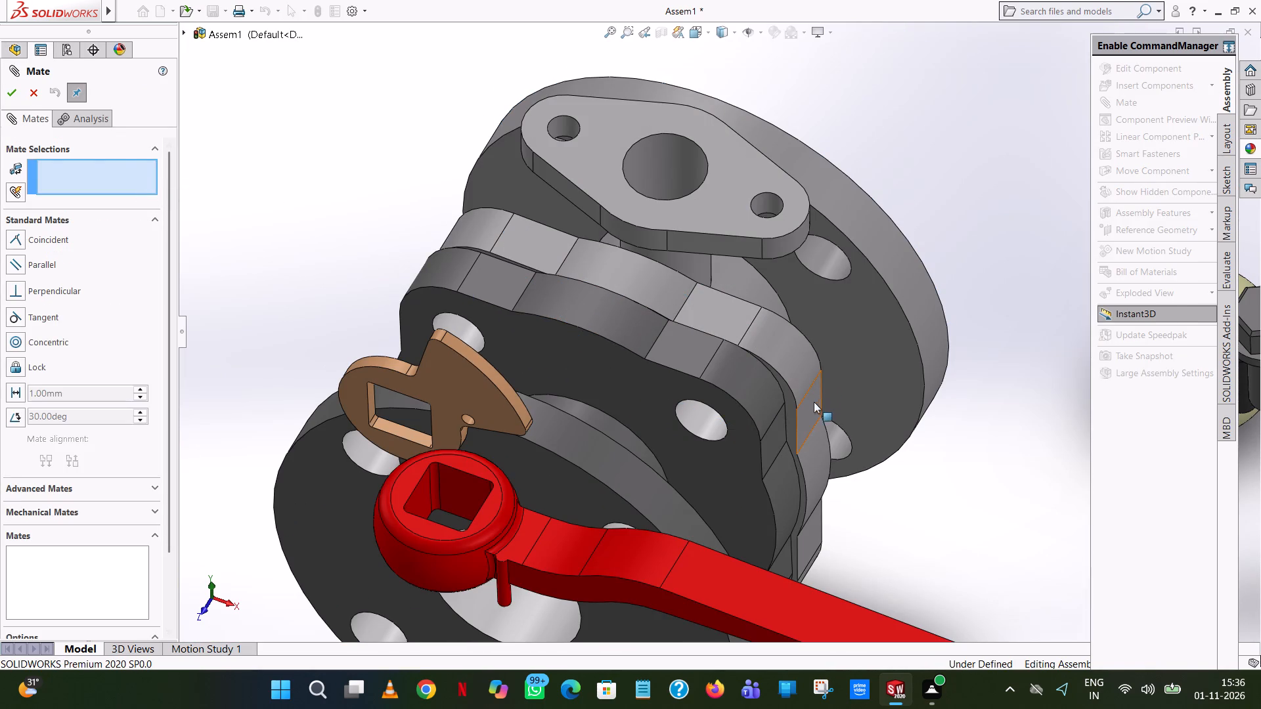
left_click(801, 411)
left_click(772, 451)
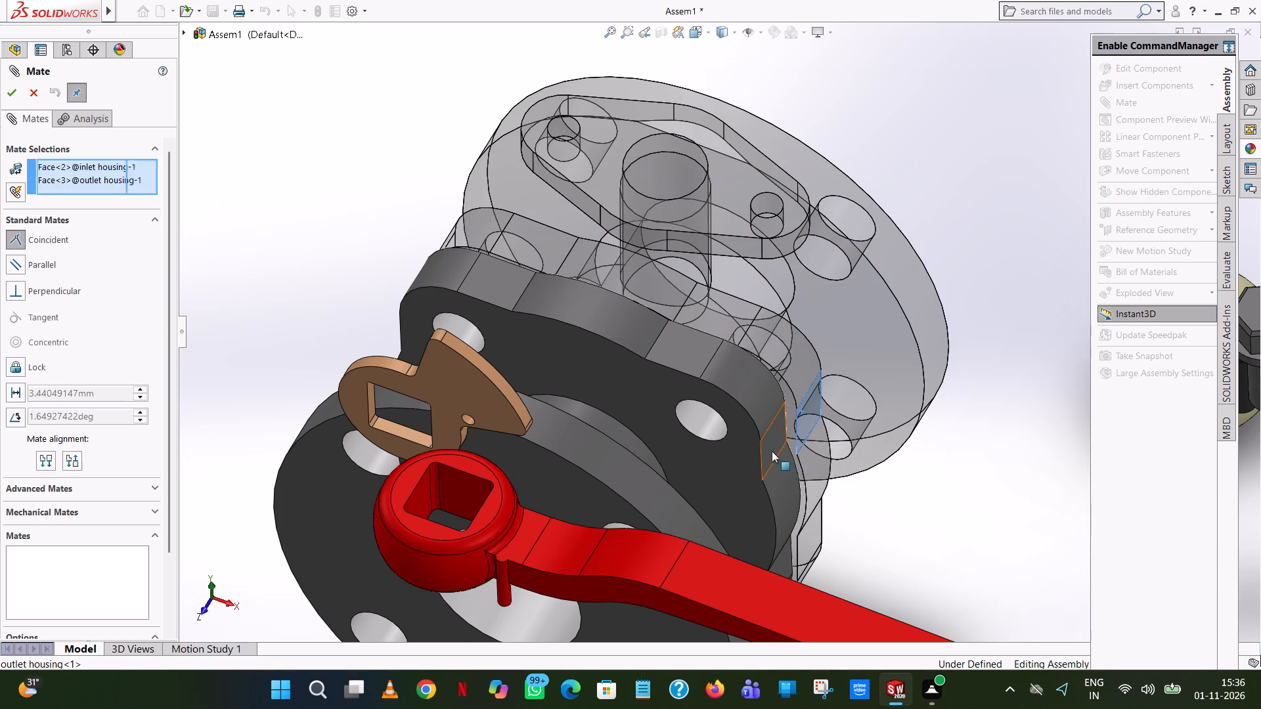
left_click(939, 467)
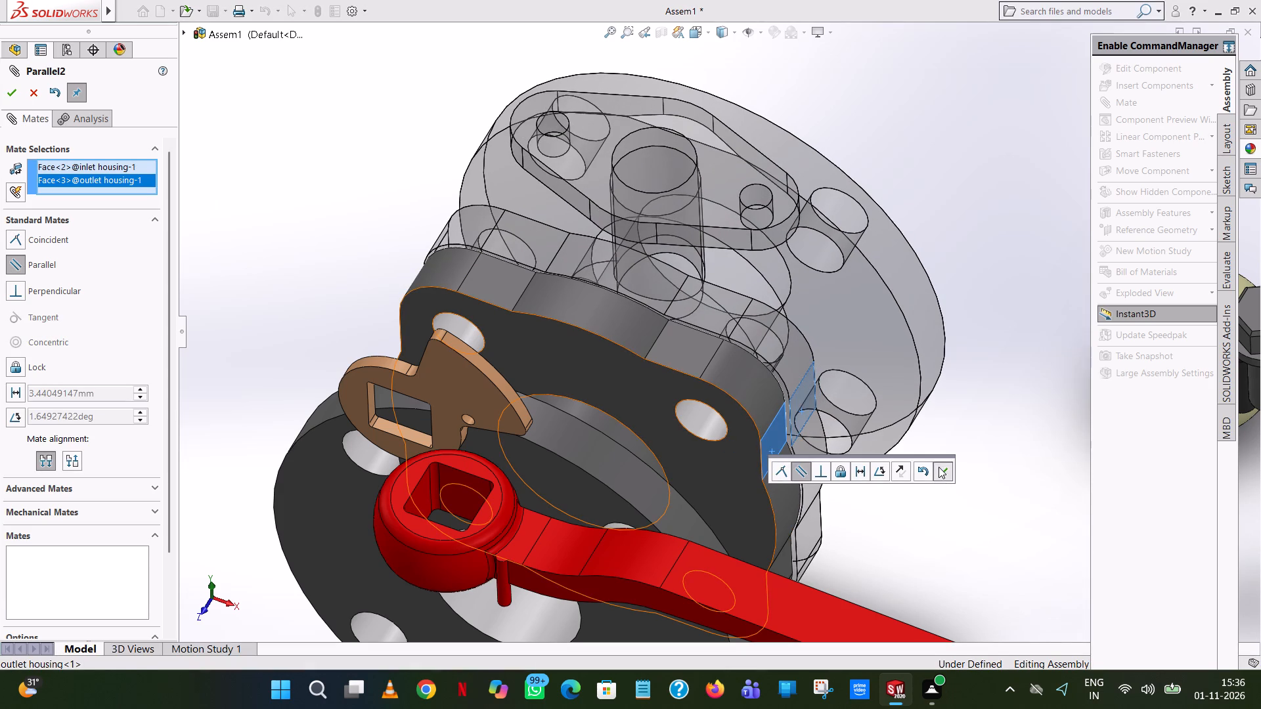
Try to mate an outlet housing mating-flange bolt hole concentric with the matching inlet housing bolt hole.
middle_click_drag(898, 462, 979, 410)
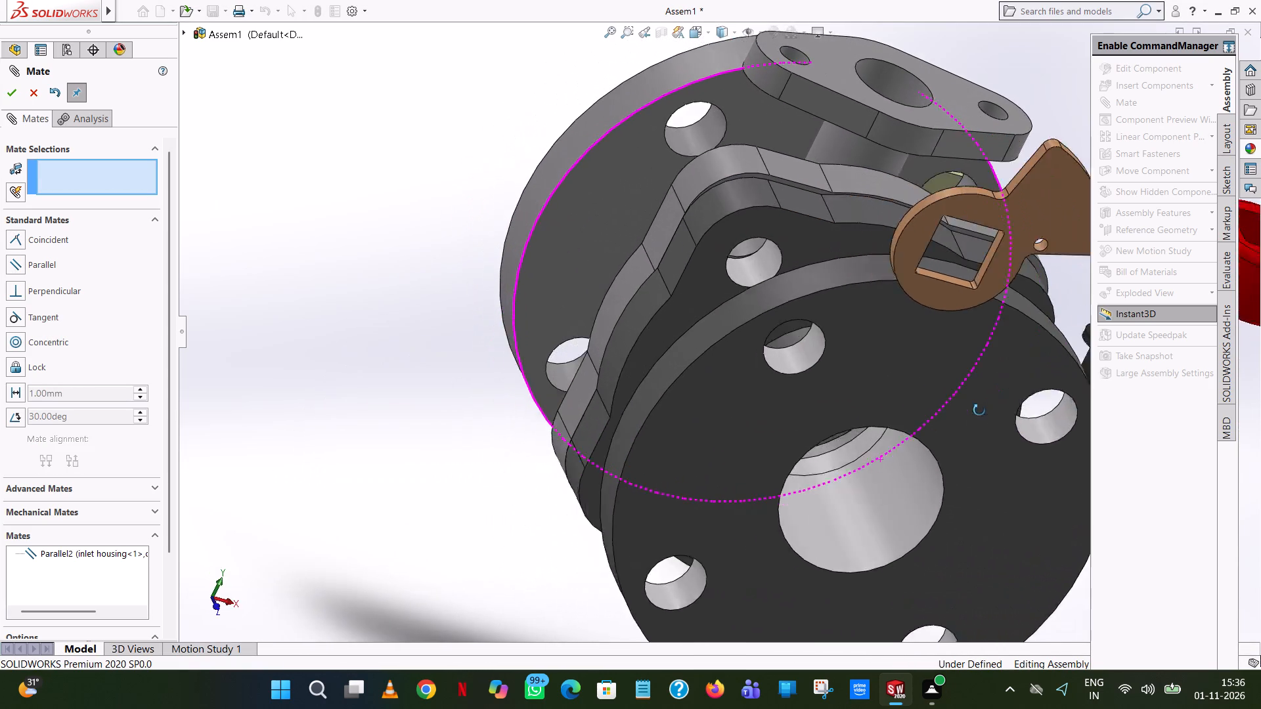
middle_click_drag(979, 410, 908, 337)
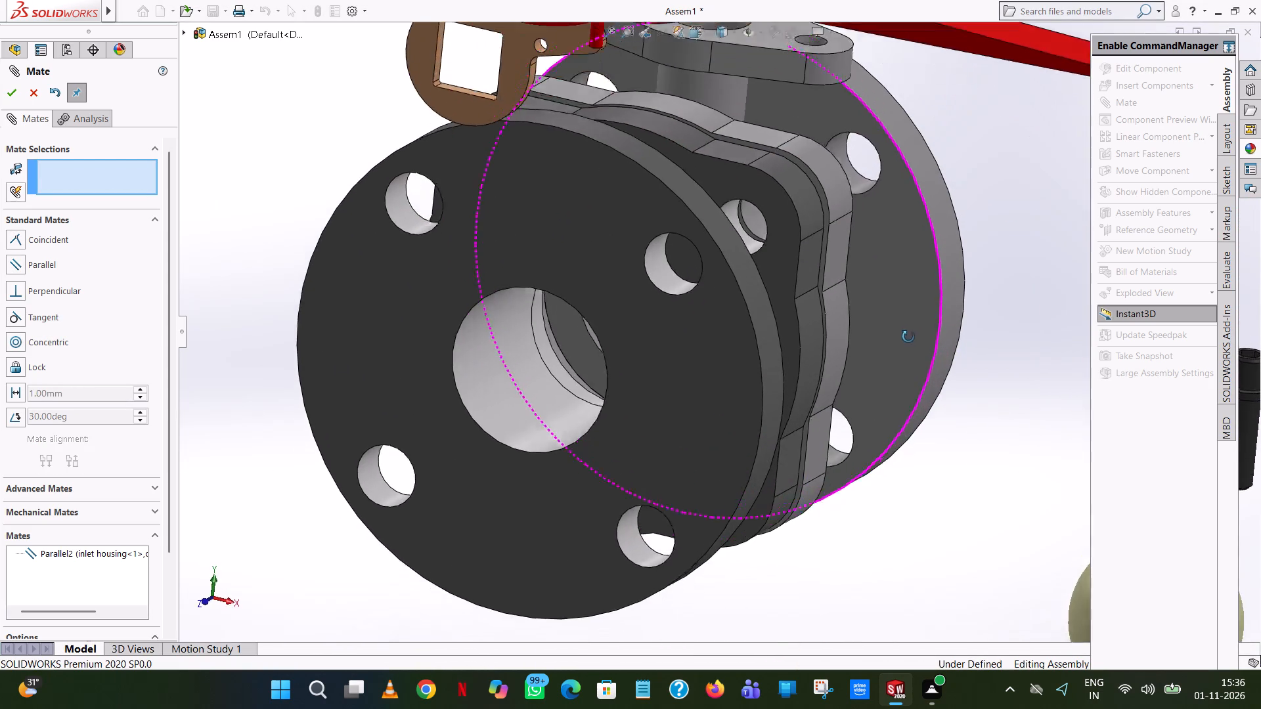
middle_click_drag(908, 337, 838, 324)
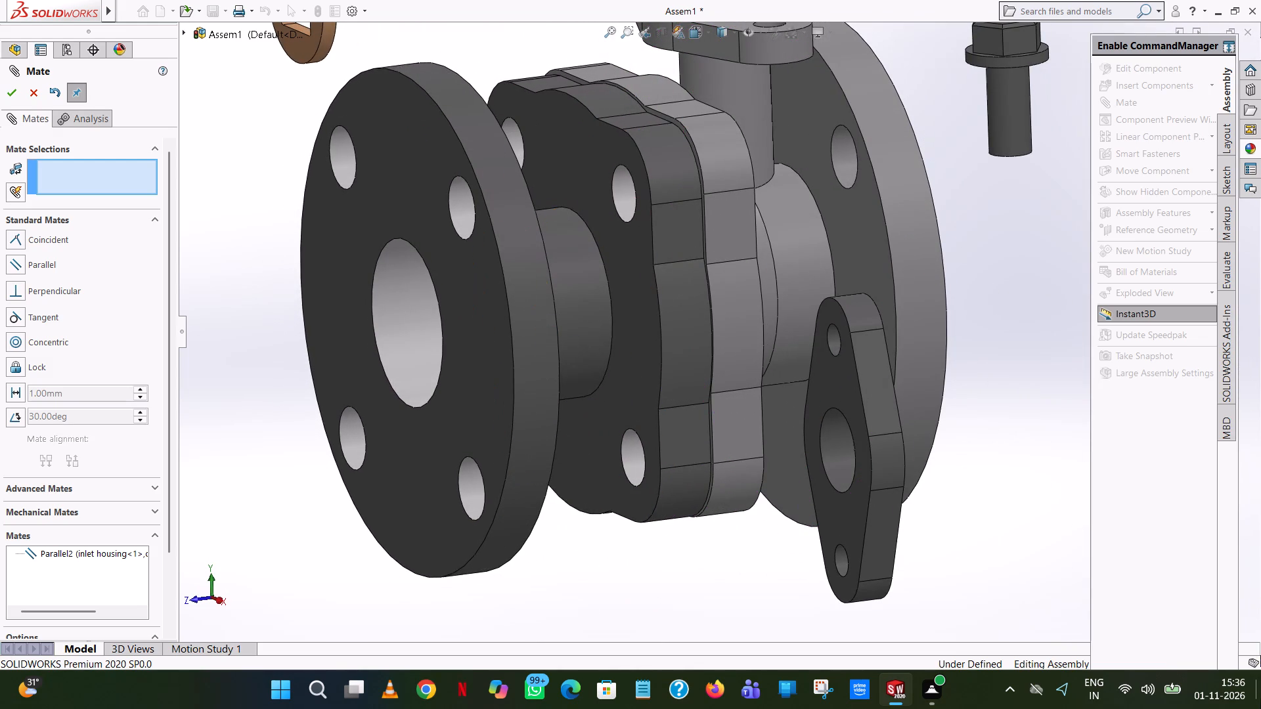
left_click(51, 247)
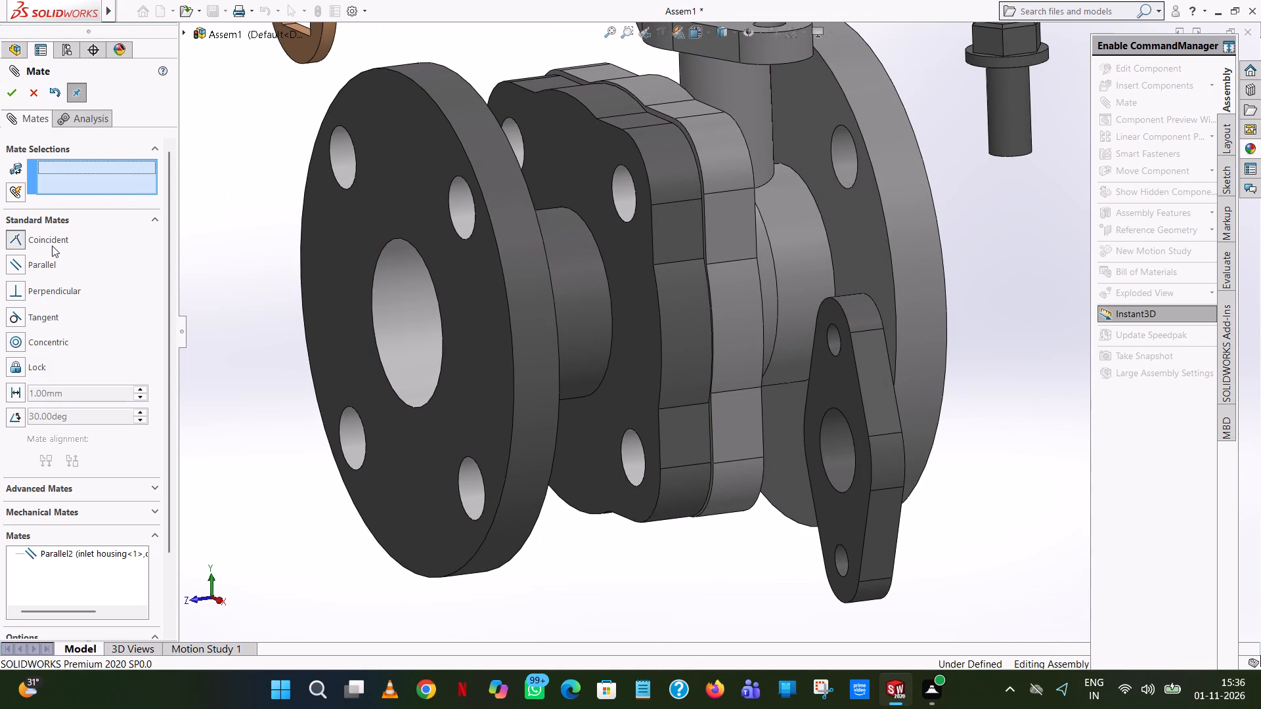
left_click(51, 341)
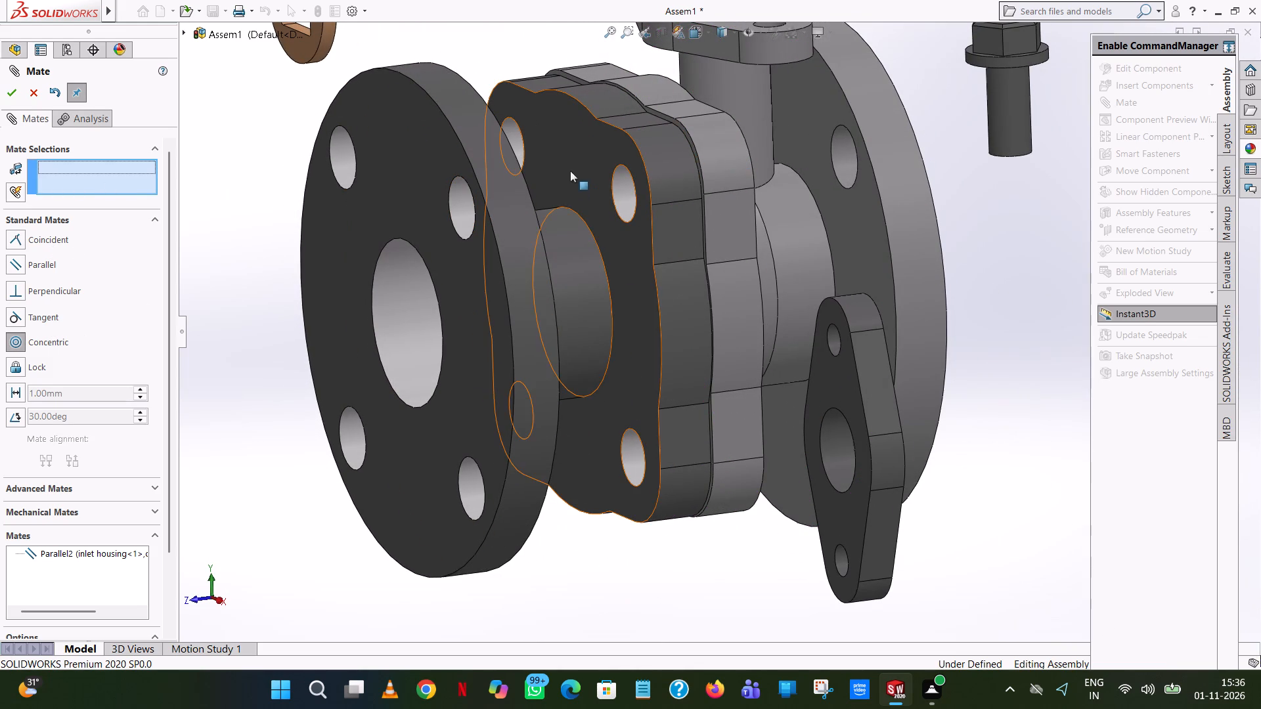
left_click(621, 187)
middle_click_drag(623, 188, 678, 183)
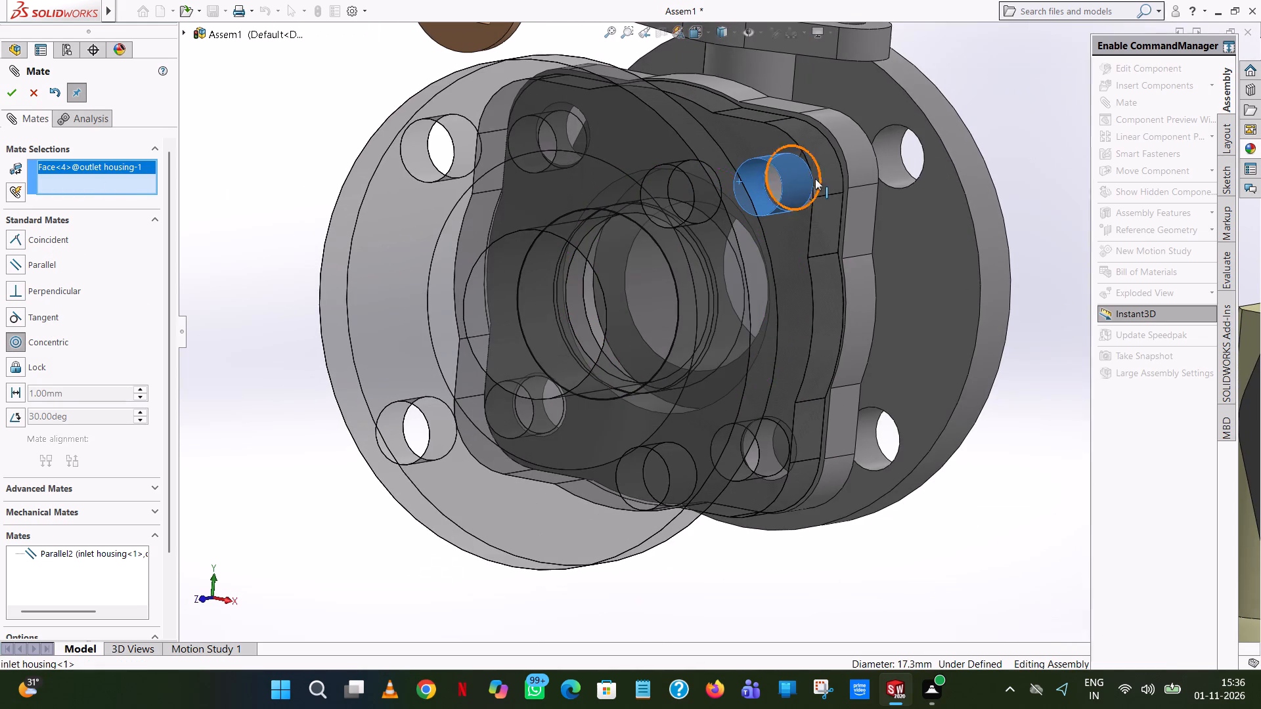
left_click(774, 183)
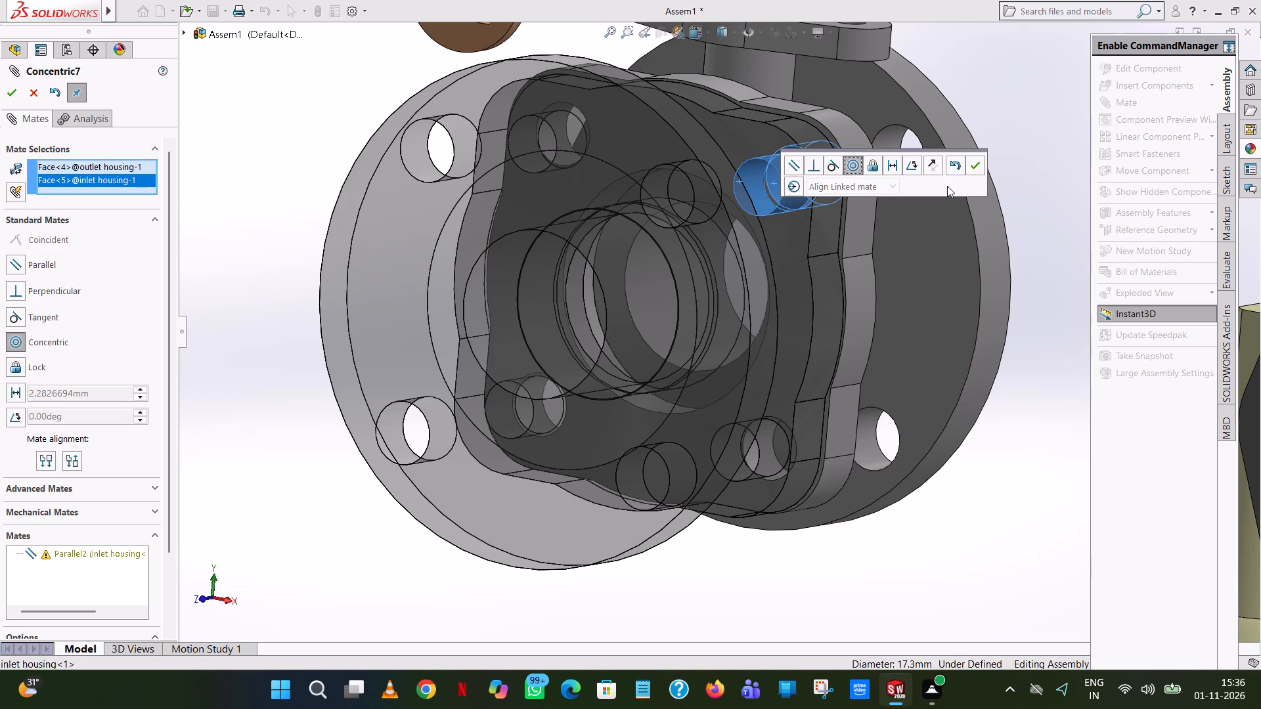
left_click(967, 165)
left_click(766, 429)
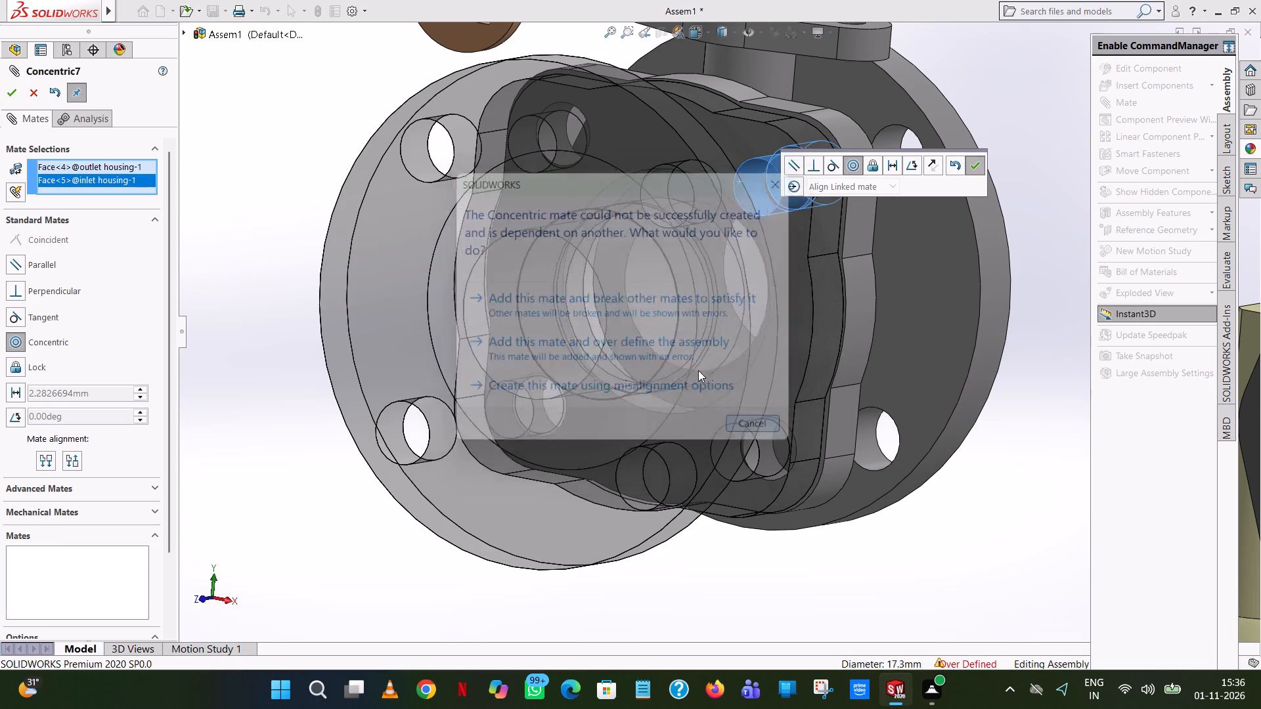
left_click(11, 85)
Try pulling the inlet housing to test its mates, and examine the joined housings and remaining loose parts.
left_click_drag(957, 274, 961, 278)
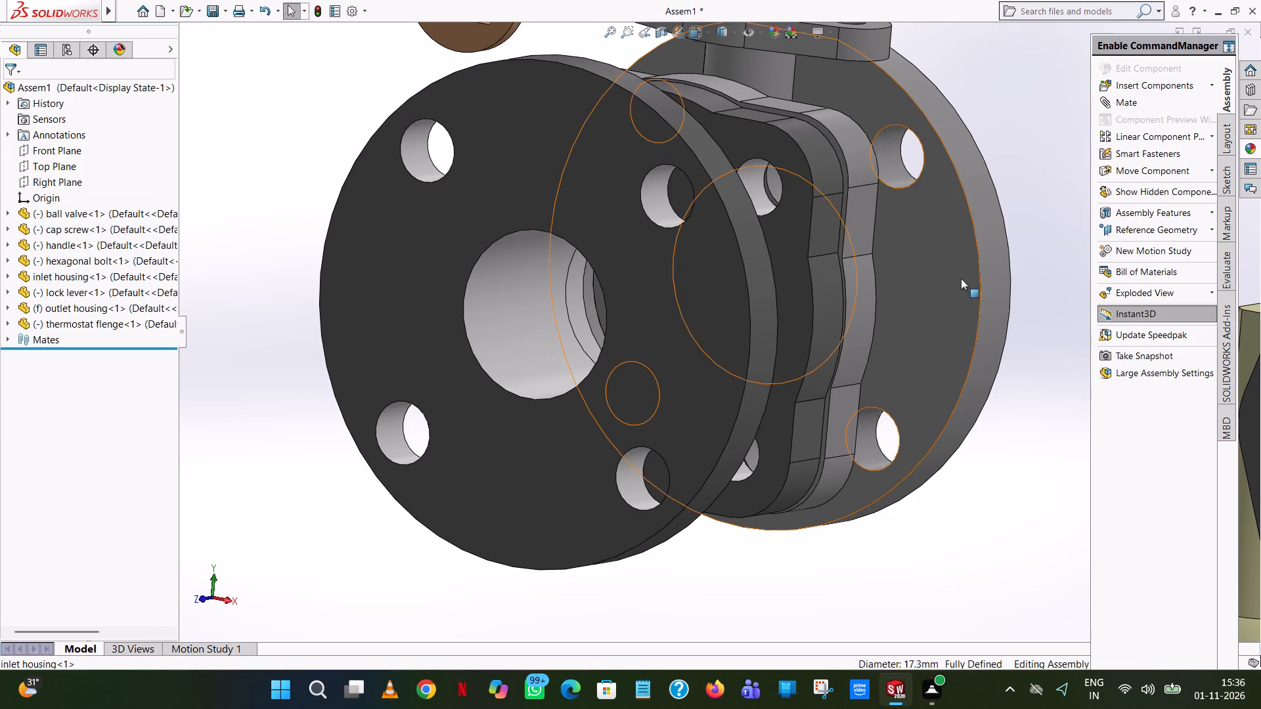
left_click_drag(961, 278, 965, 391)
left_click(981, 472)
scroll(996, 466, "up", 7)
middle_click_drag(791, 271, 725, 238)
scroll(791, 271, "up", 1)
left_click_drag(810, 309, 818, 456)
left_click(807, 465)
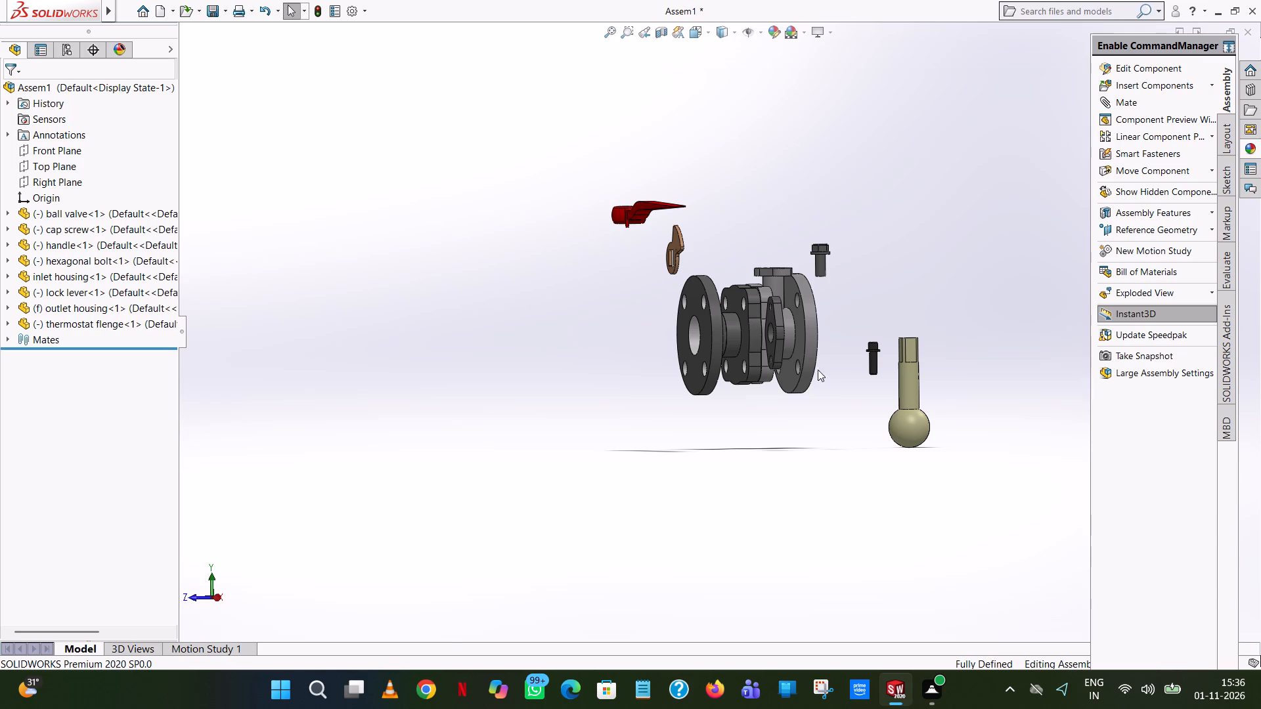
middle_click_drag(784, 303, 772, 396)
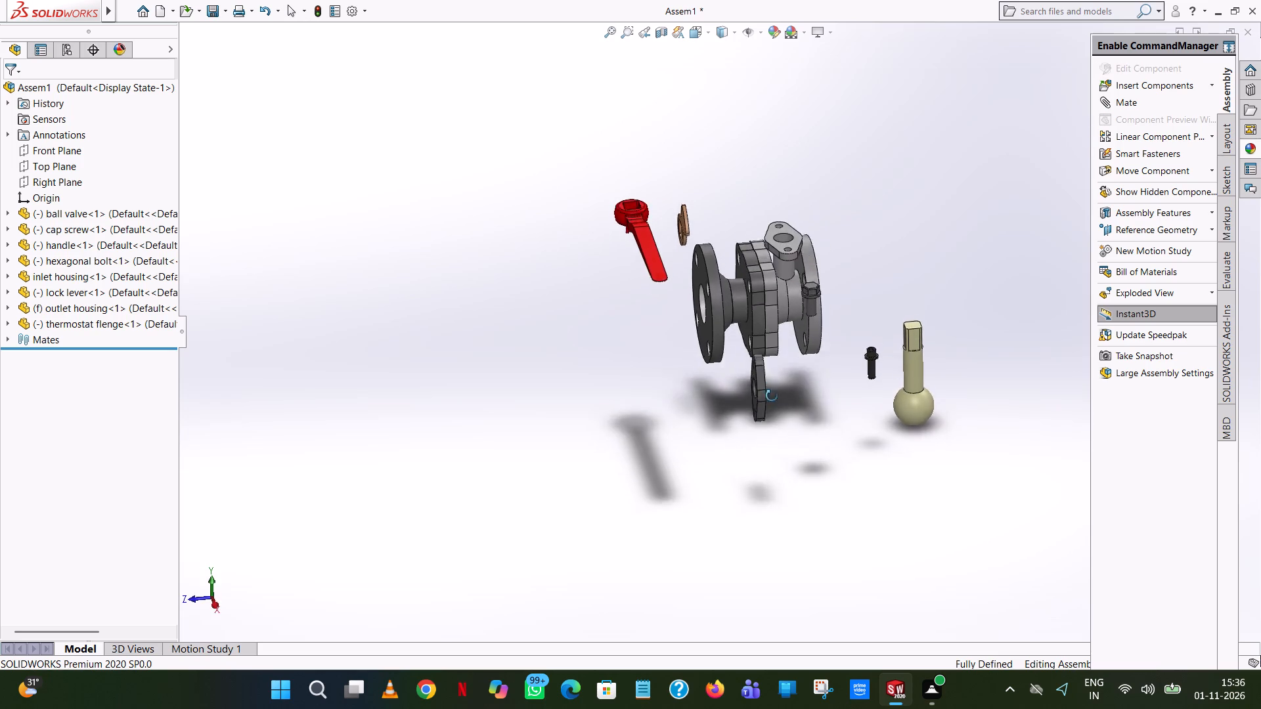
middle_click_drag(772, 396, 728, 370)
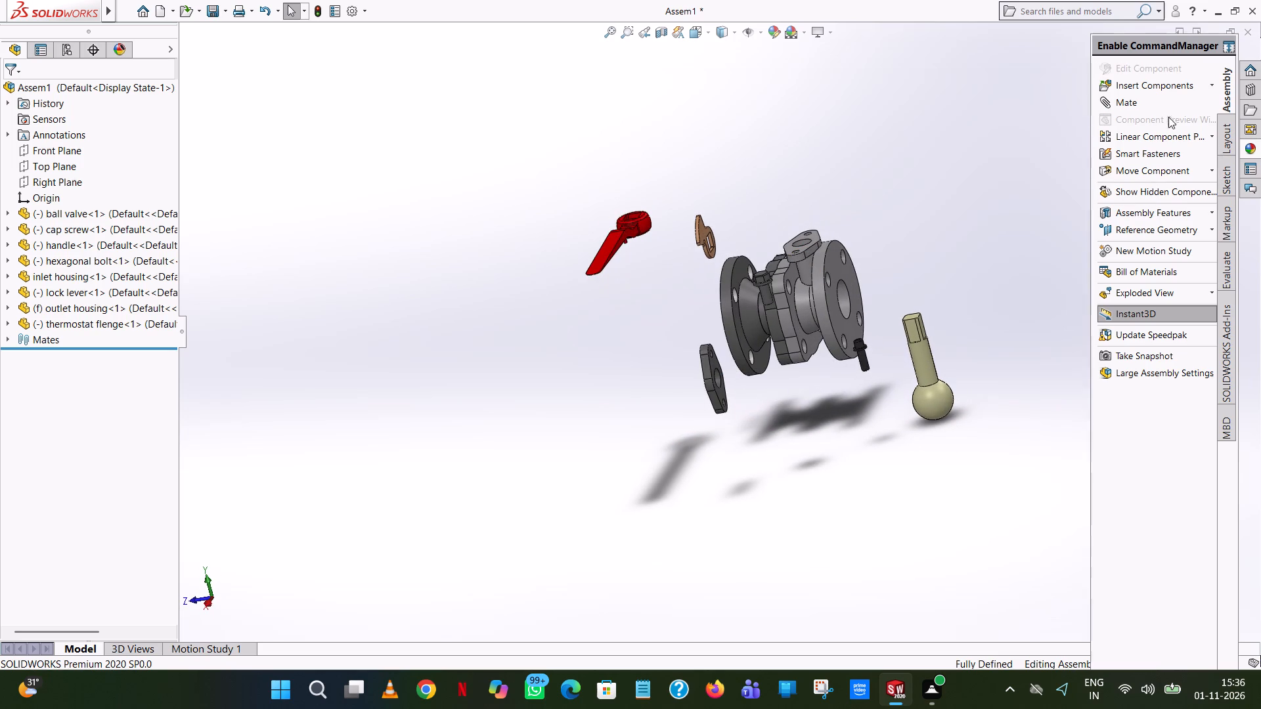
Add a concentric mate between a small bolt hole of the thermostat flange and a bolt hole of the inlet housing's two-bolt neck flange.
left_click(1161, 105)
scroll(726, 371, "down", 2)
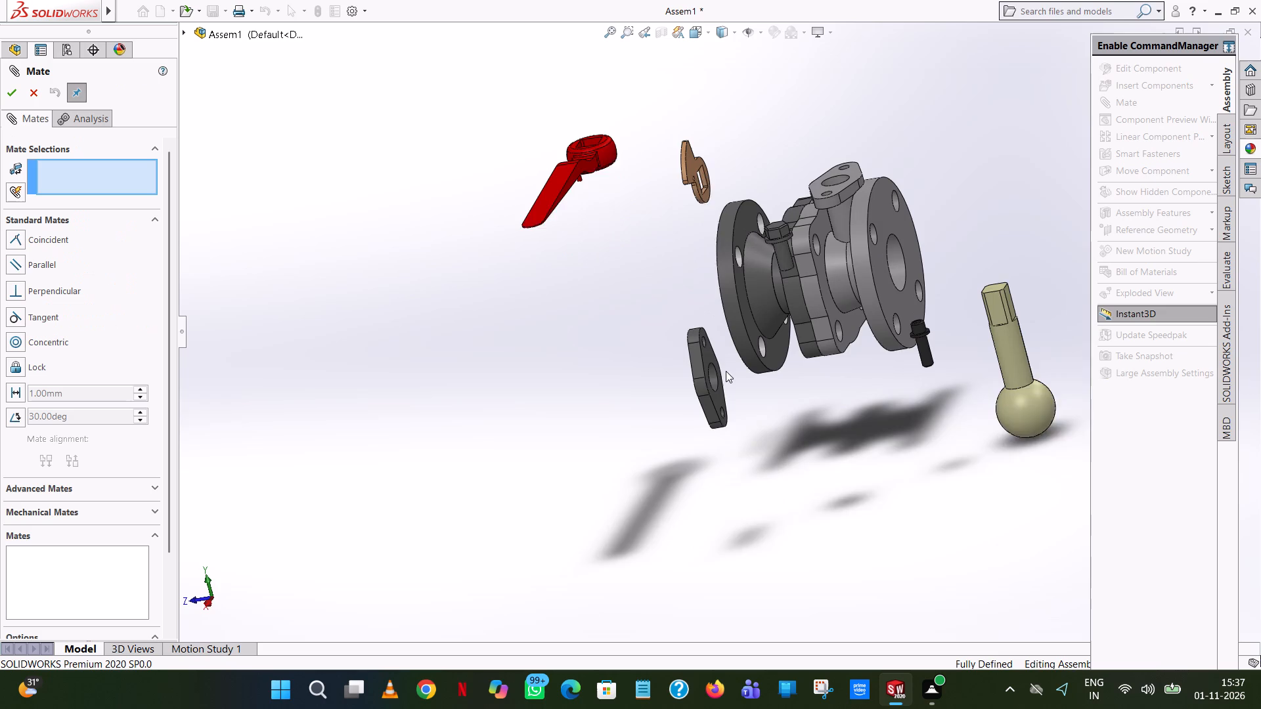
scroll(726, 371, "down", 1)
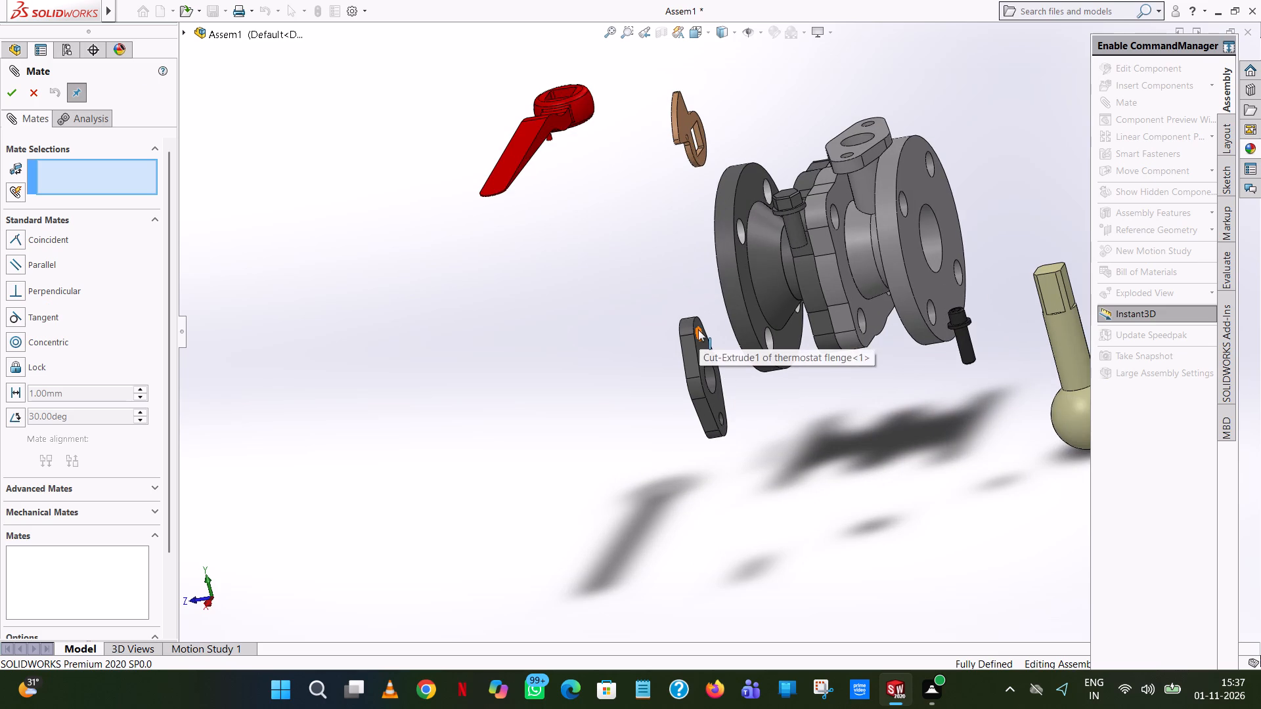
scroll(702, 362, "down", 9)
left_click(703, 188)
scroll(705, 186, "up", 7)
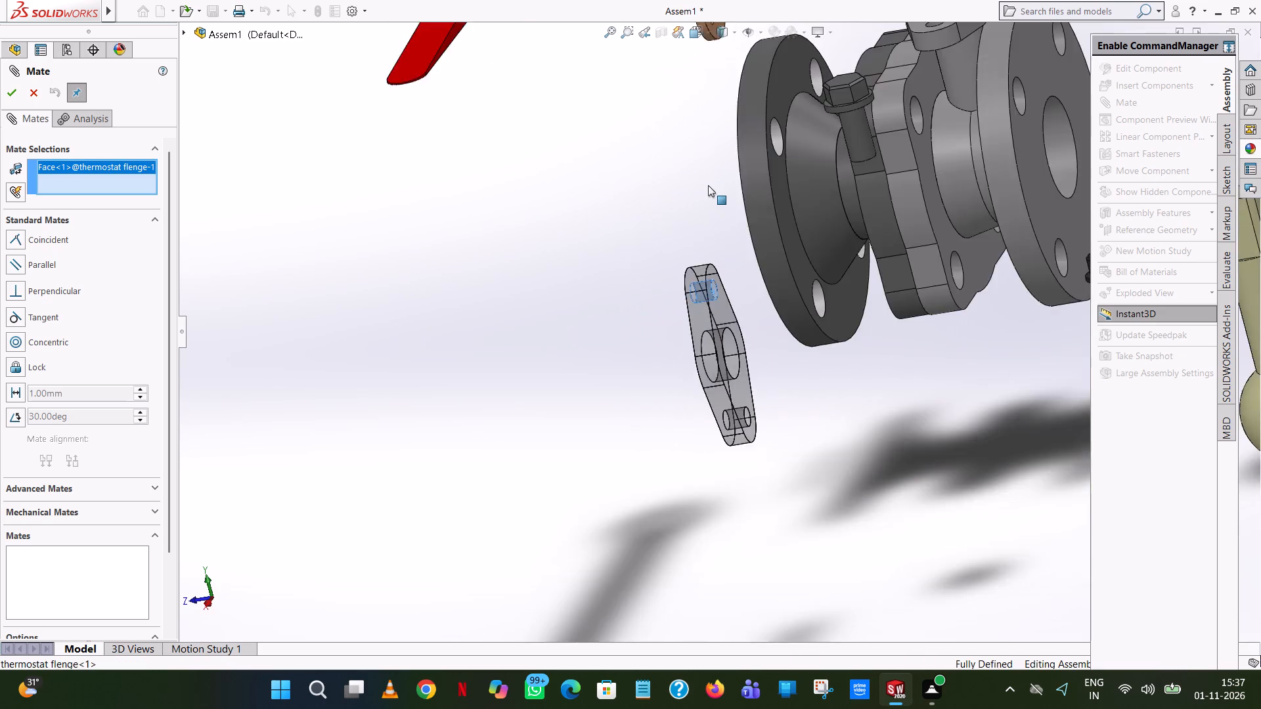
scroll(708, 185, "up", 5)
middle_click_drag(833, 144, 861, 278)
scroll(861, 278, "down", 1)
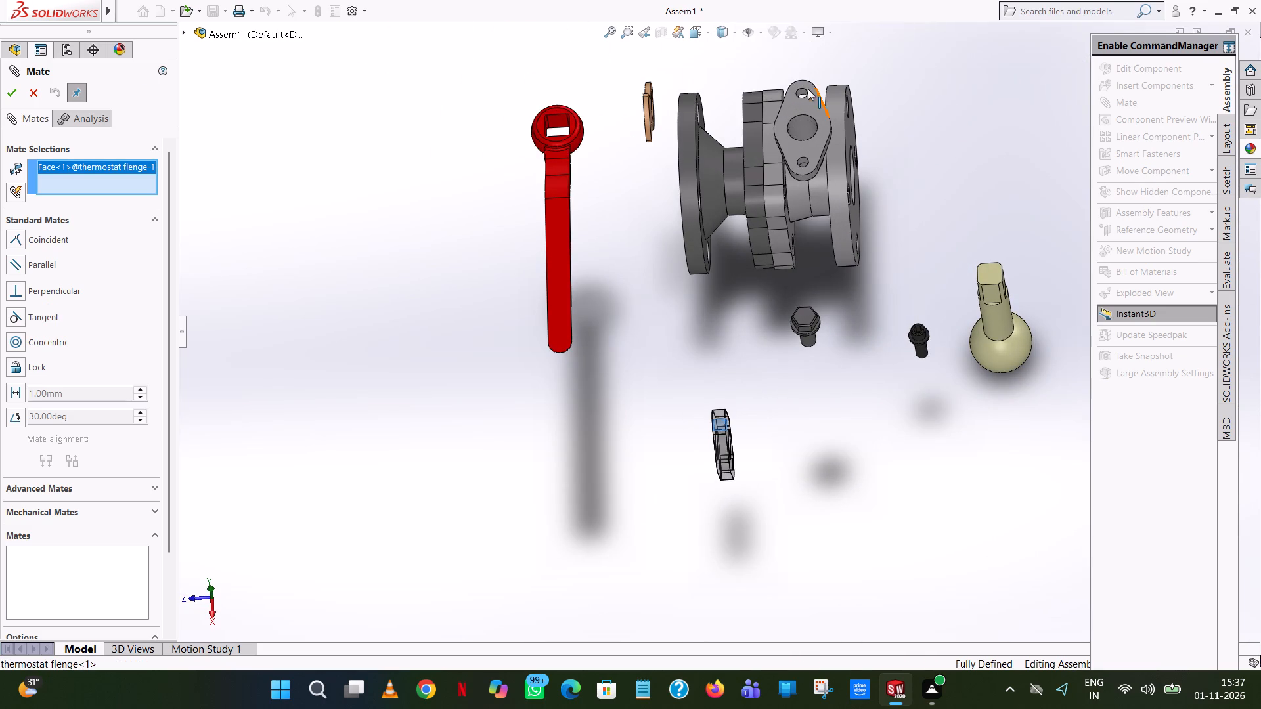
left_click(799, 93)
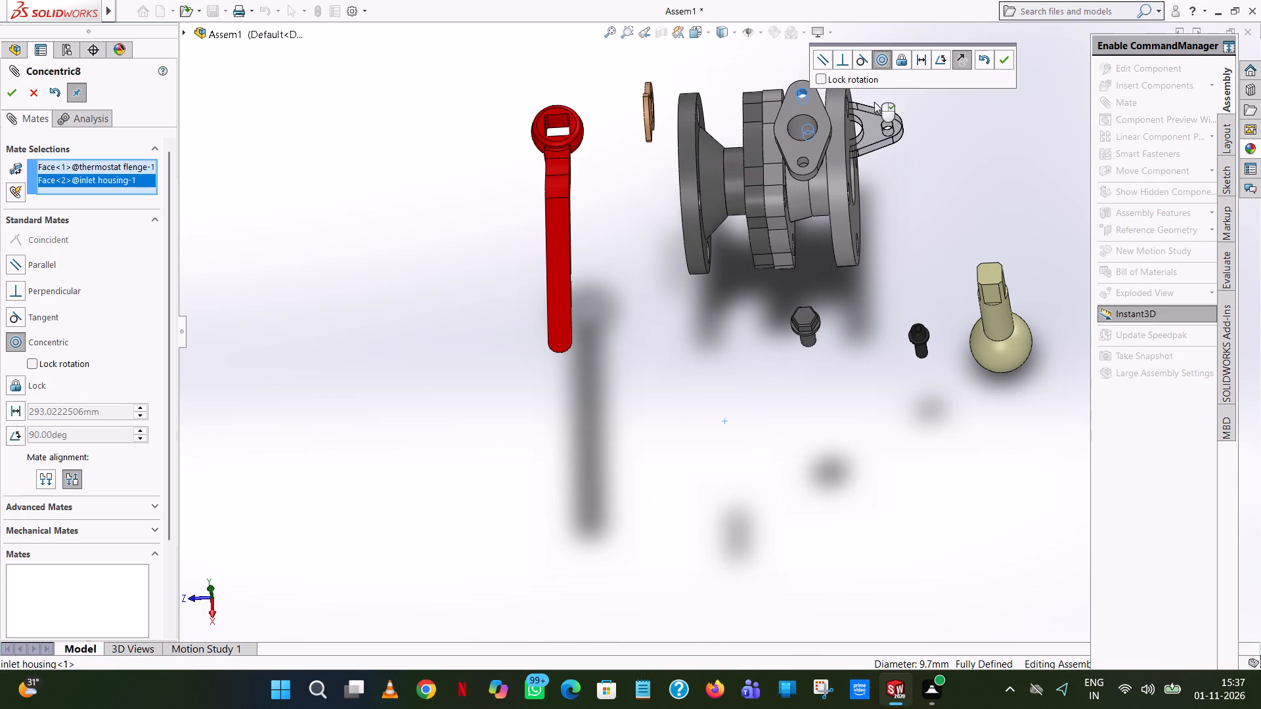
left_click(998, 61)
Swing the thermostat flange about its mated bolt hole until it sits roughly in line with the inlet housing's neck flange.
left_click_drag(883, 144, 879, 134)
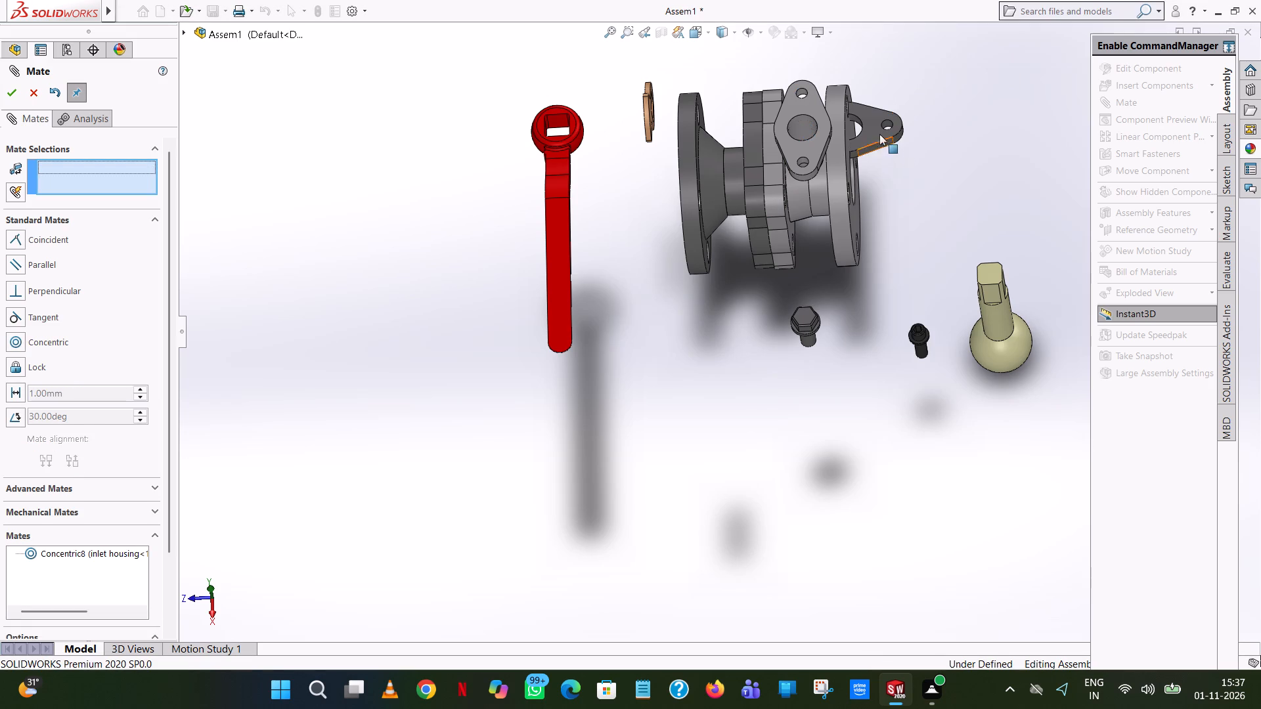
left_click_drag(879, 134, 780, 123)
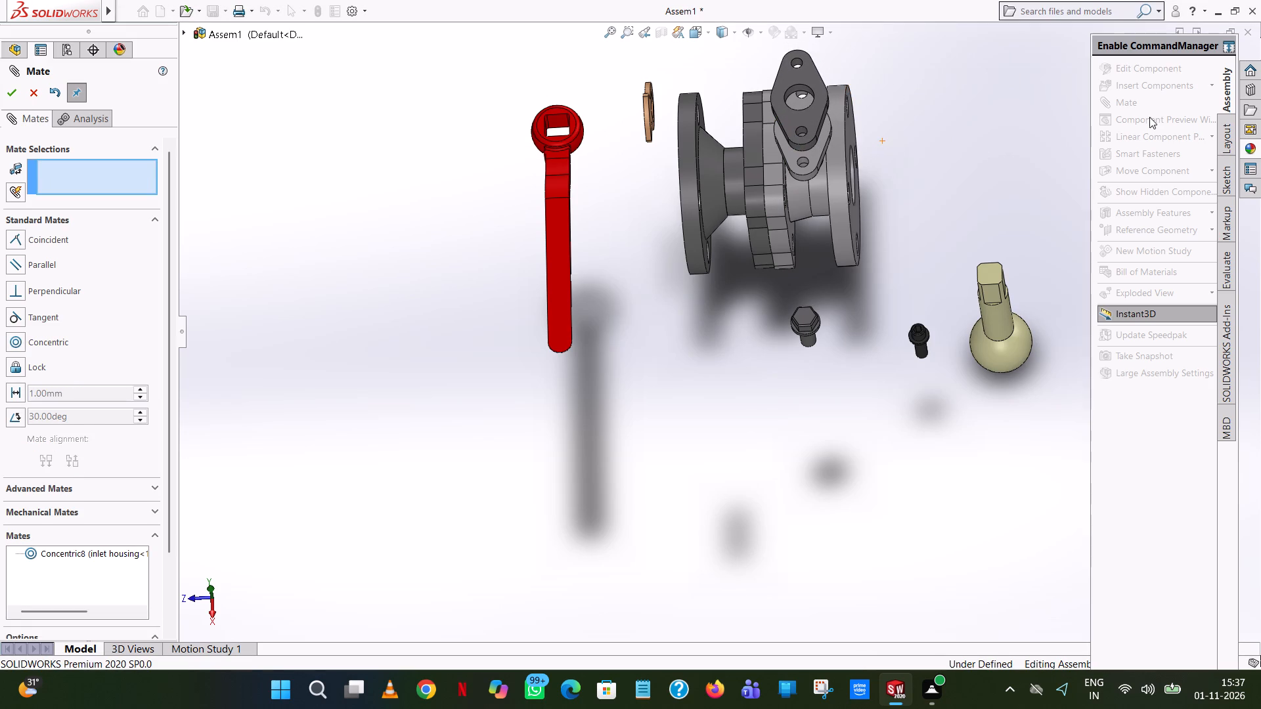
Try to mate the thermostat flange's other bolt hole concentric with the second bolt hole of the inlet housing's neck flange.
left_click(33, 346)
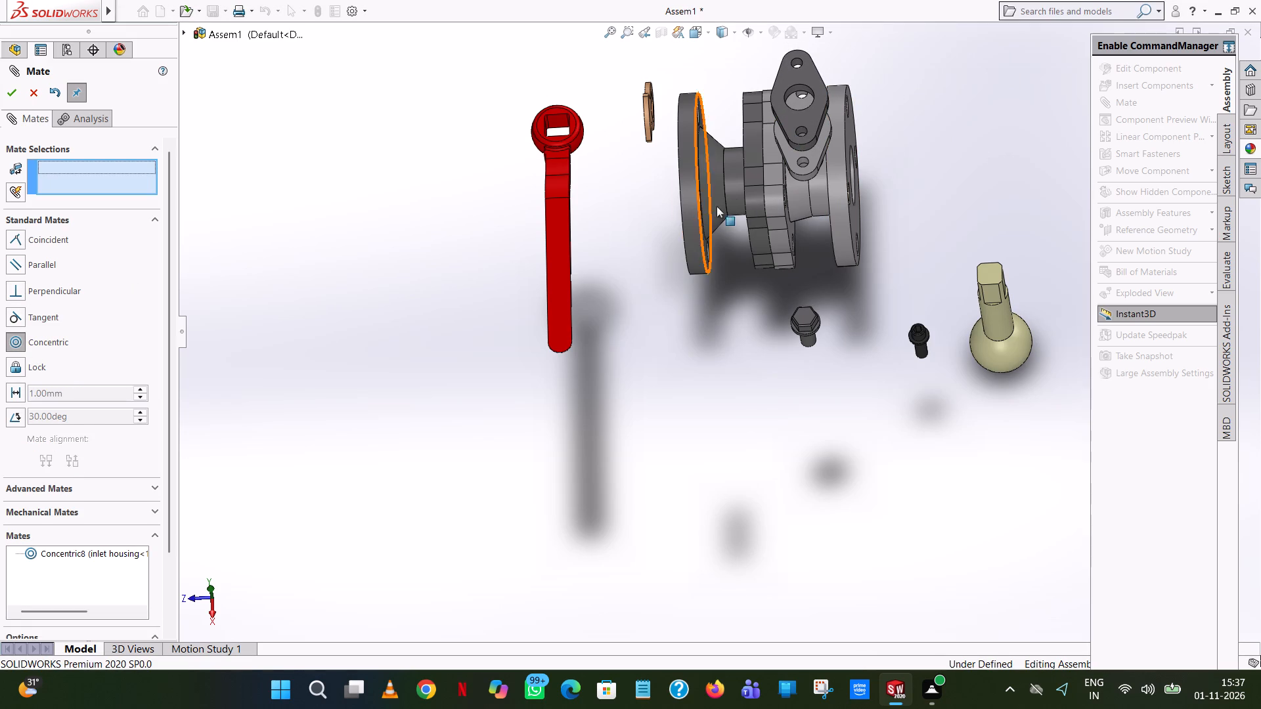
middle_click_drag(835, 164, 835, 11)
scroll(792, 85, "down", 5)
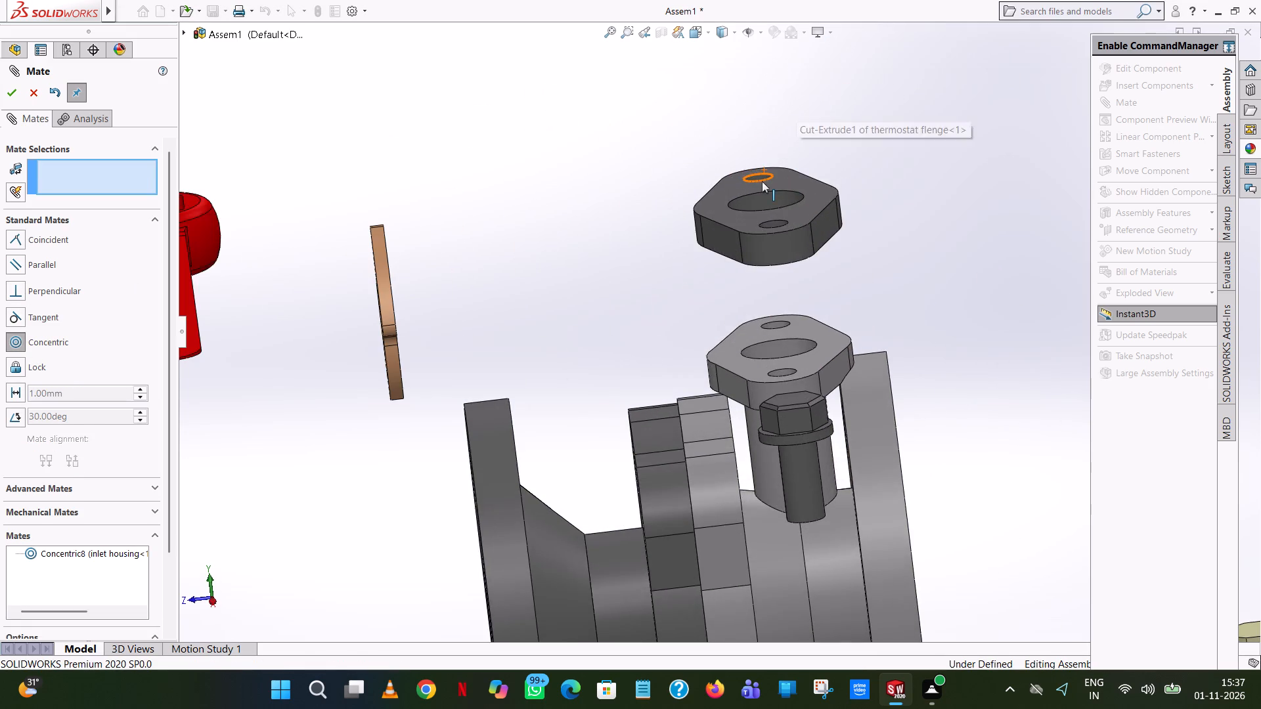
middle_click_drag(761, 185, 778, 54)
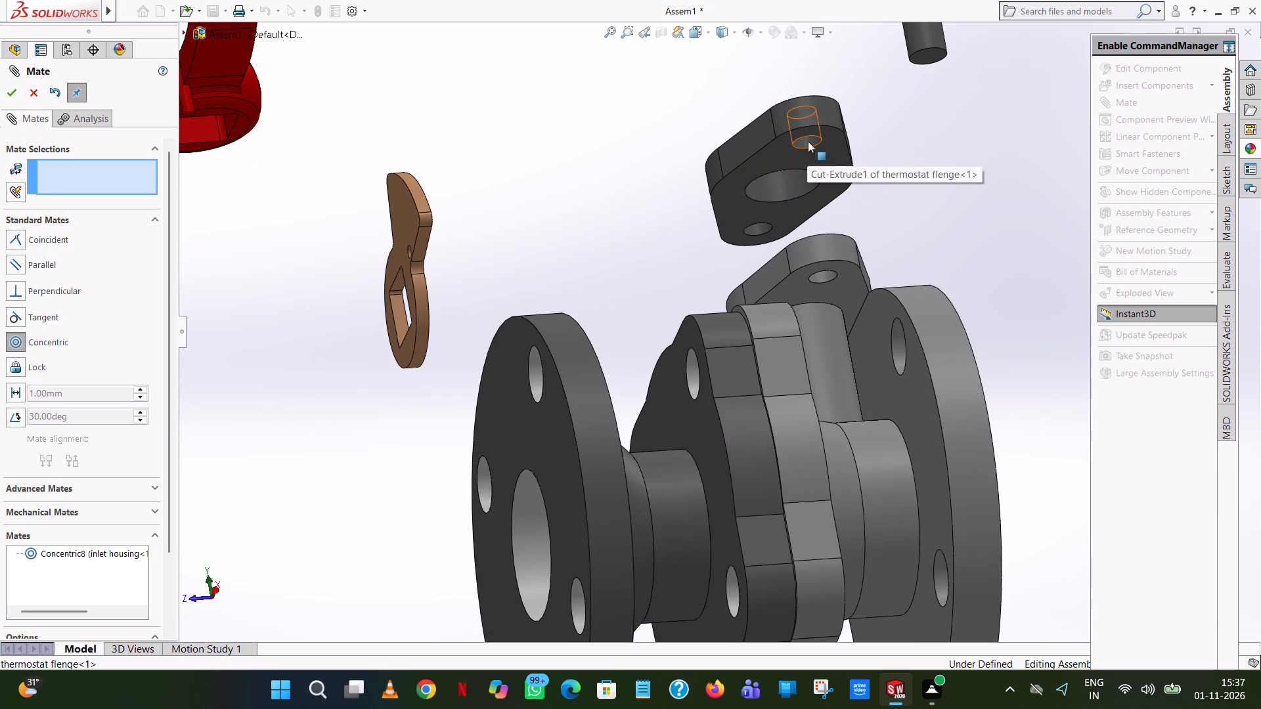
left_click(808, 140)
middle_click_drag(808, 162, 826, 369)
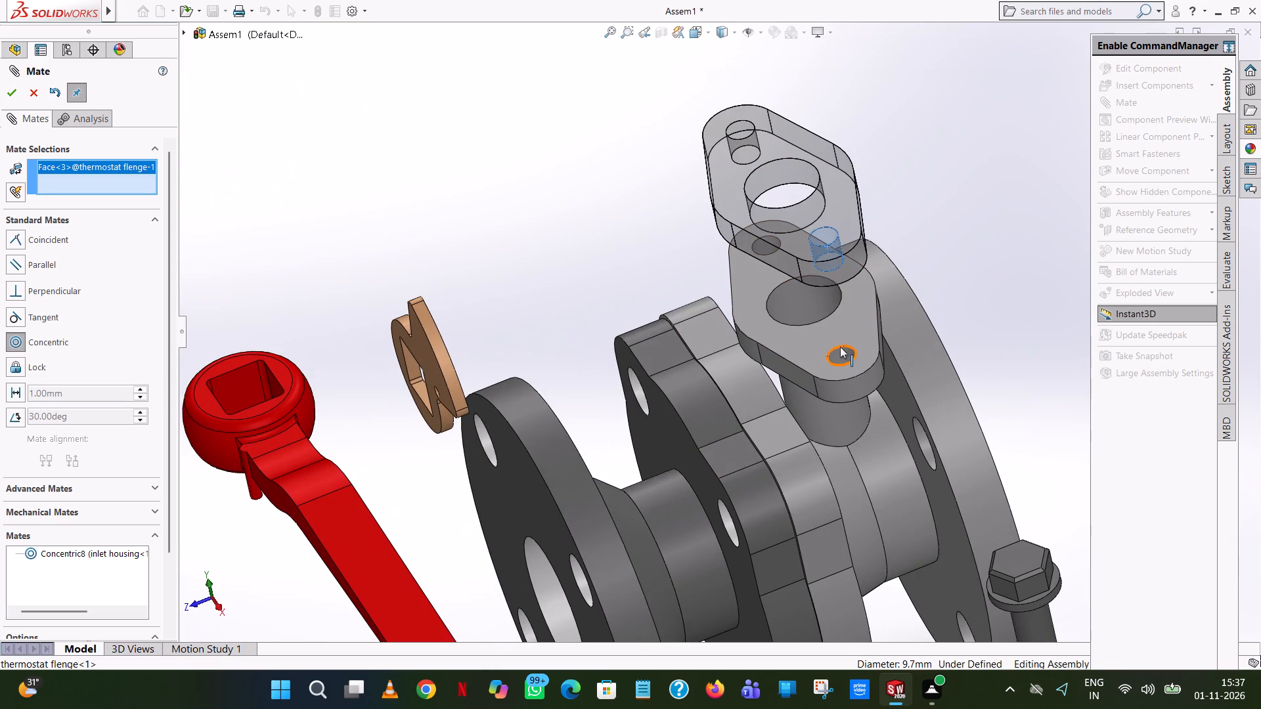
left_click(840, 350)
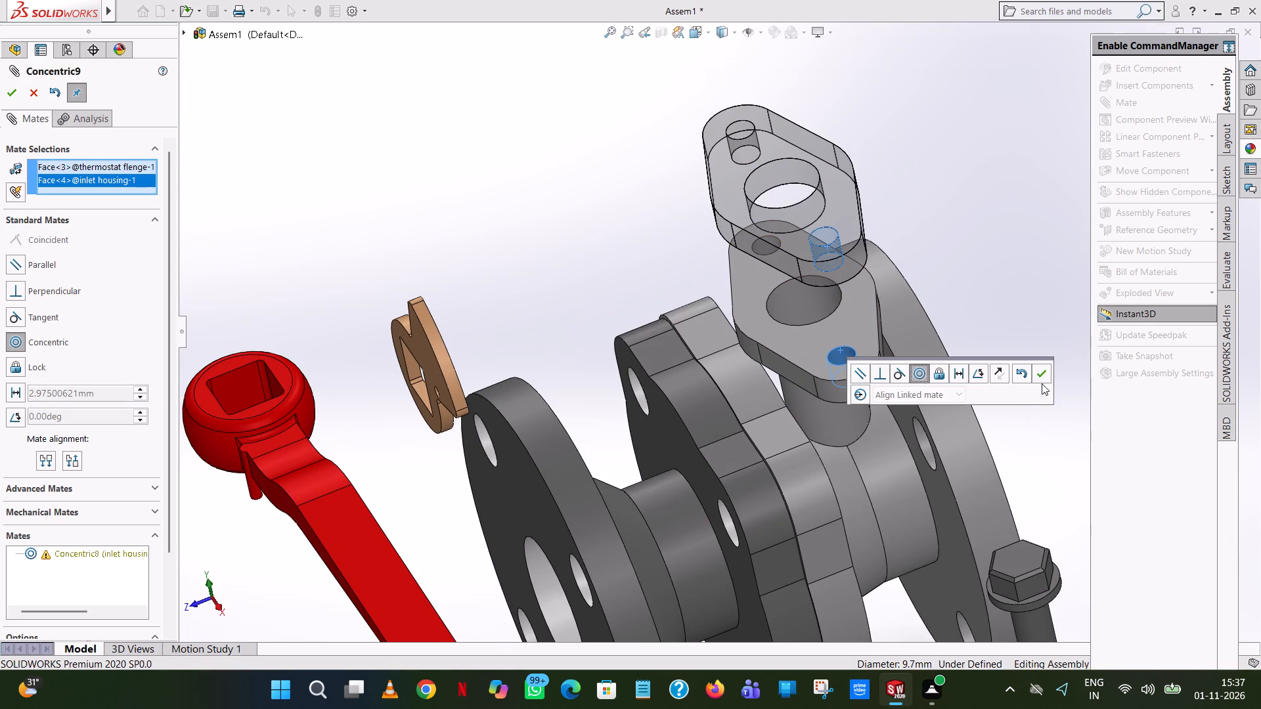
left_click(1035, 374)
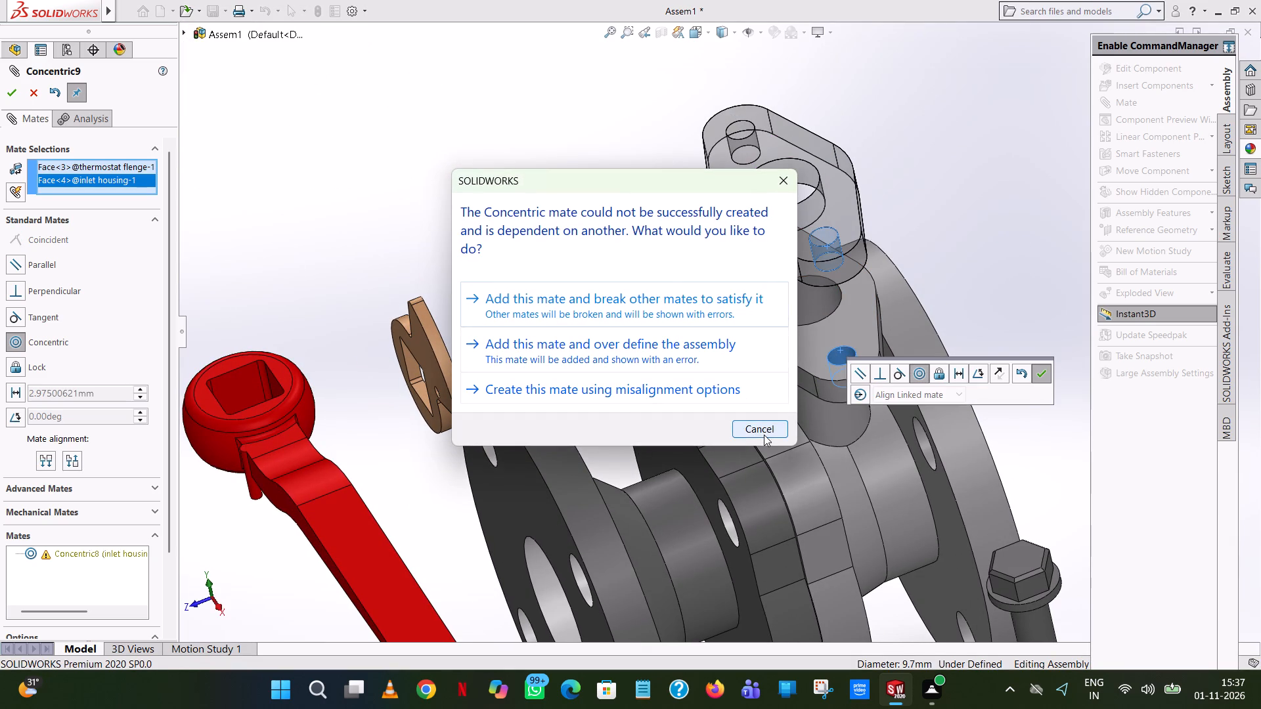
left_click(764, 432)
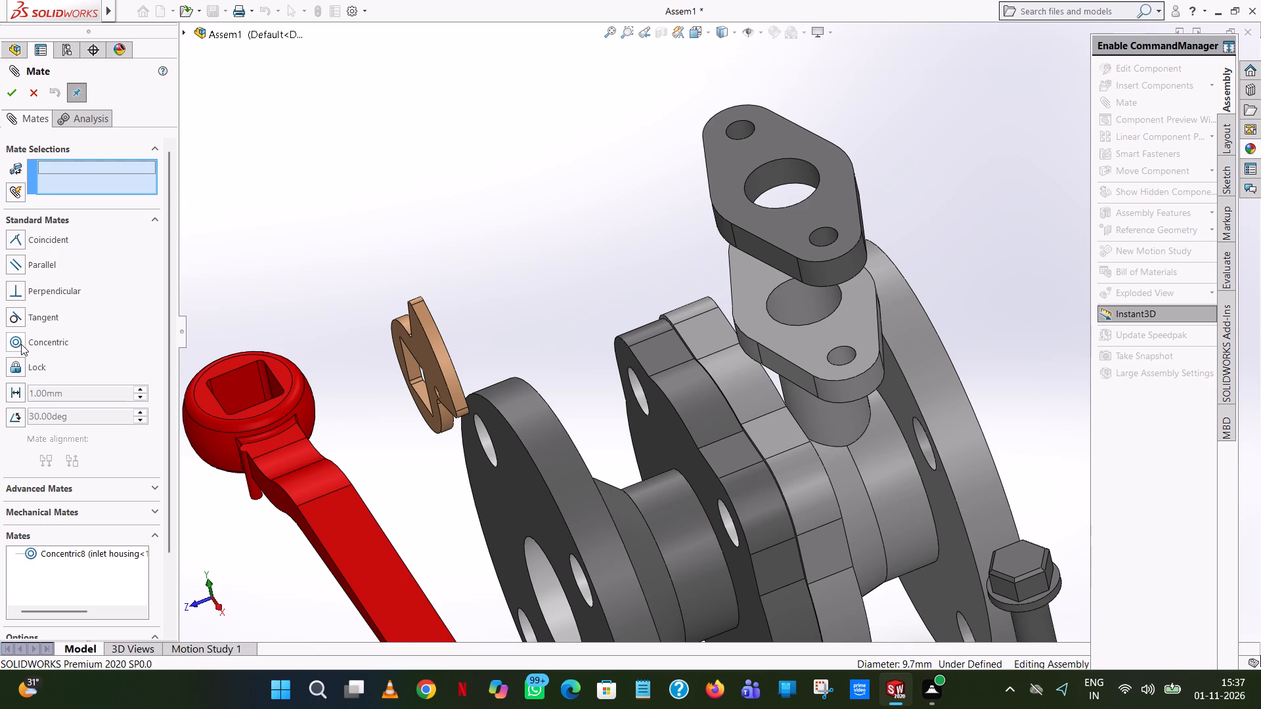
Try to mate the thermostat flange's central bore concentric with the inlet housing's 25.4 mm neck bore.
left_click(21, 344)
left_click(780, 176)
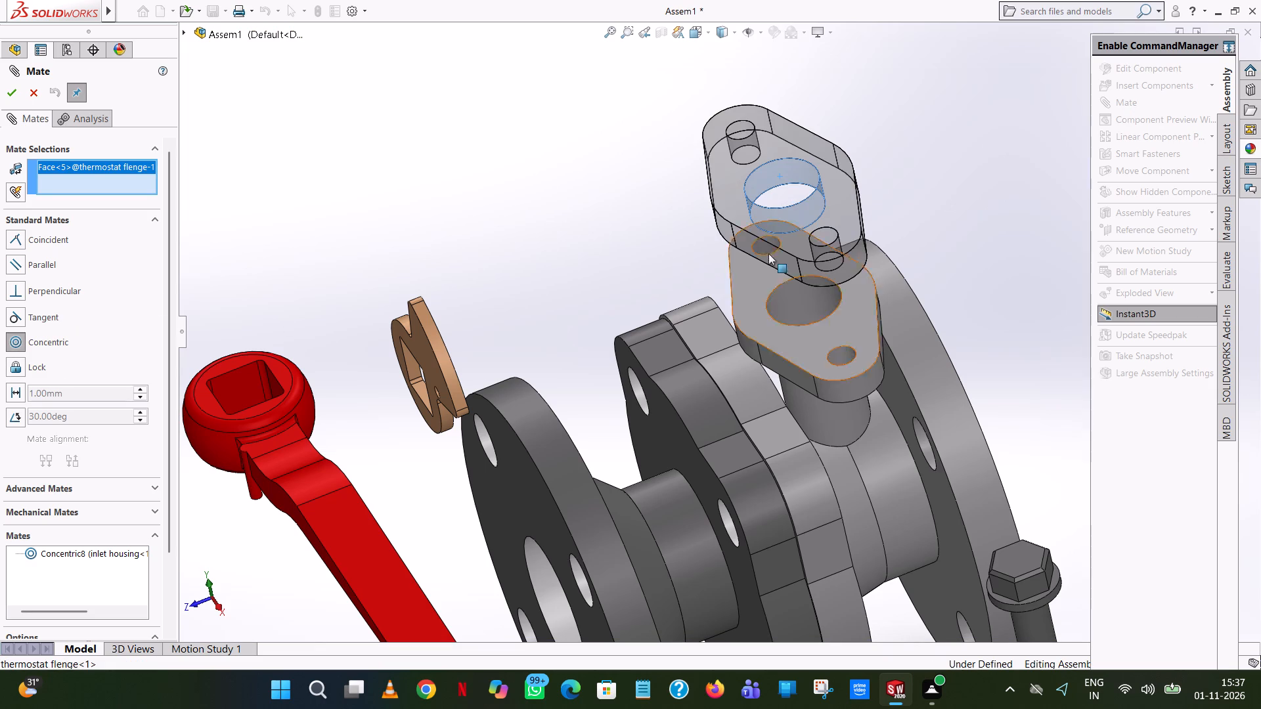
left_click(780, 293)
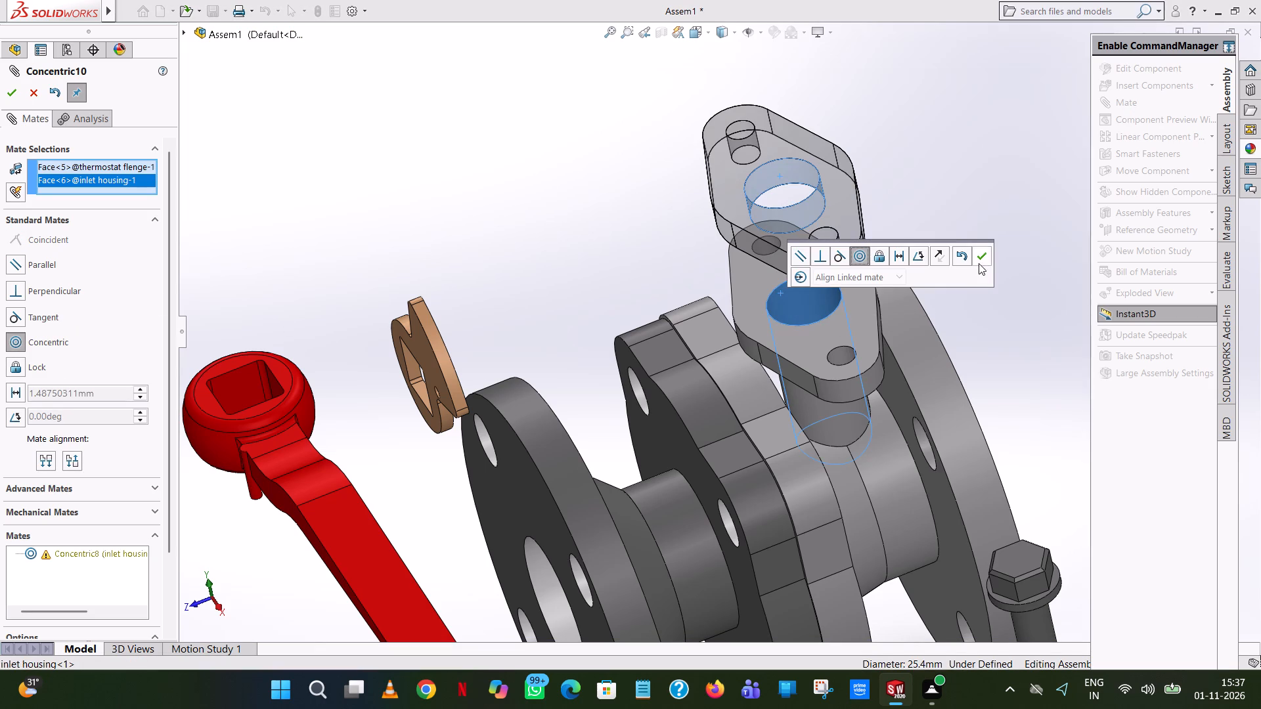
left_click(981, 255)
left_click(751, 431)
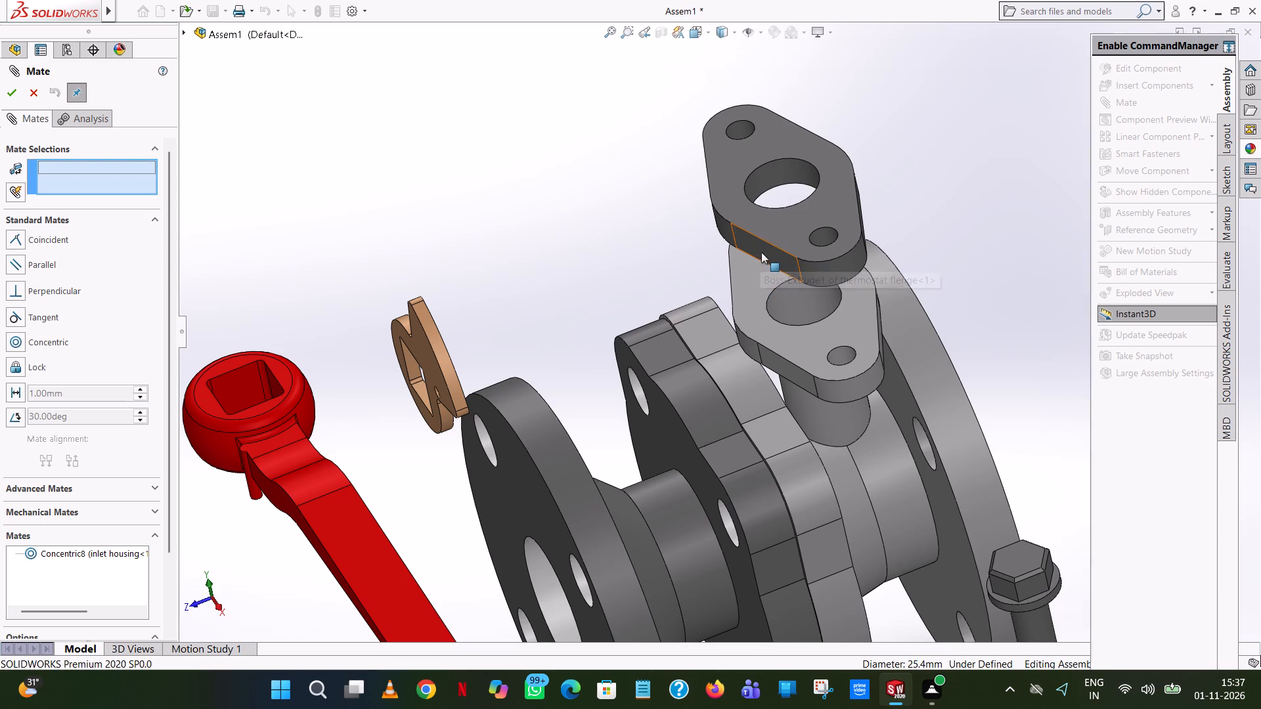
Add a parallel mate between the matching curved side faces of the thermostat flange and the inlet housing's neck flange.
middle_click_drag(761, 252, 784, 238)
left_click(709, 219)
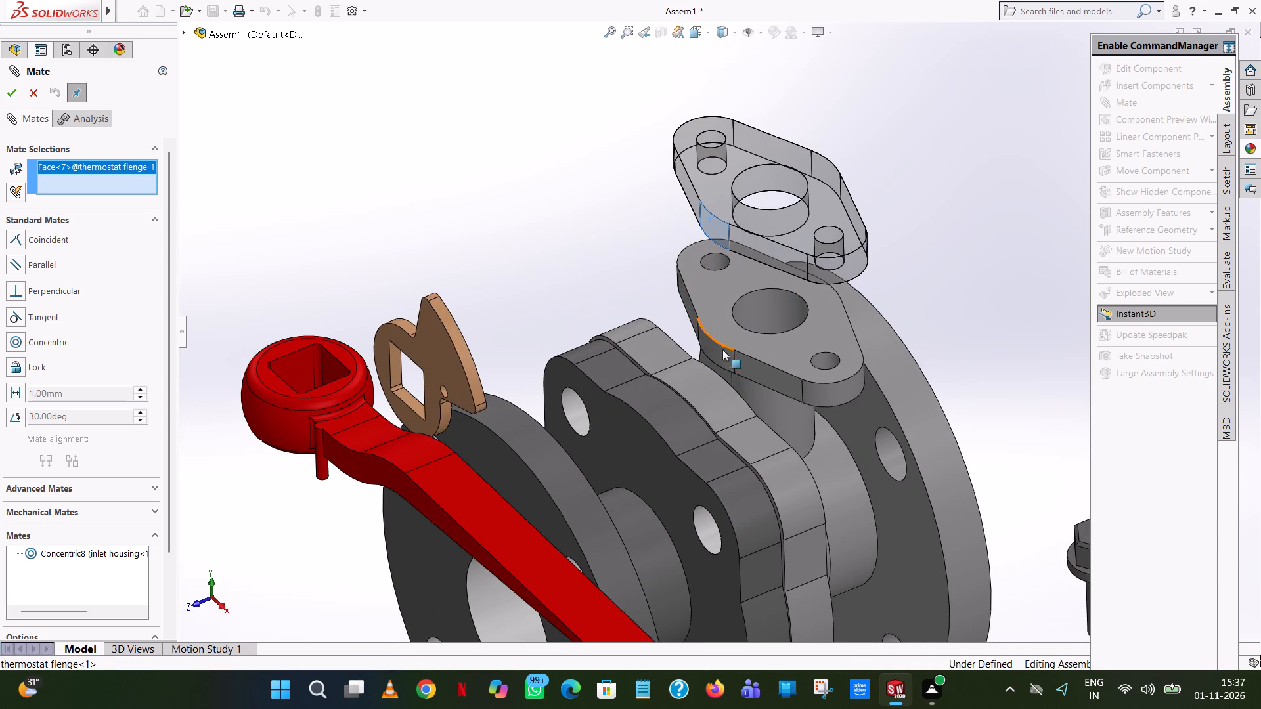
left_click(721, 355)
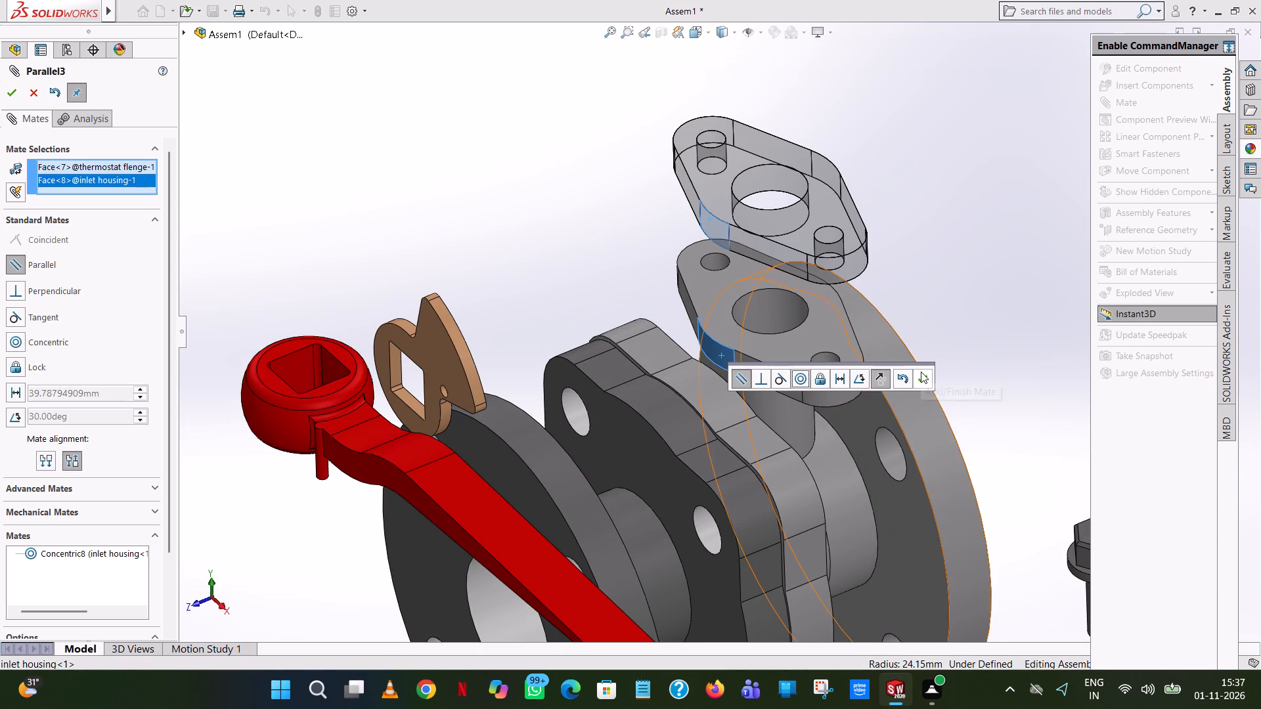
left_click(921, 372)
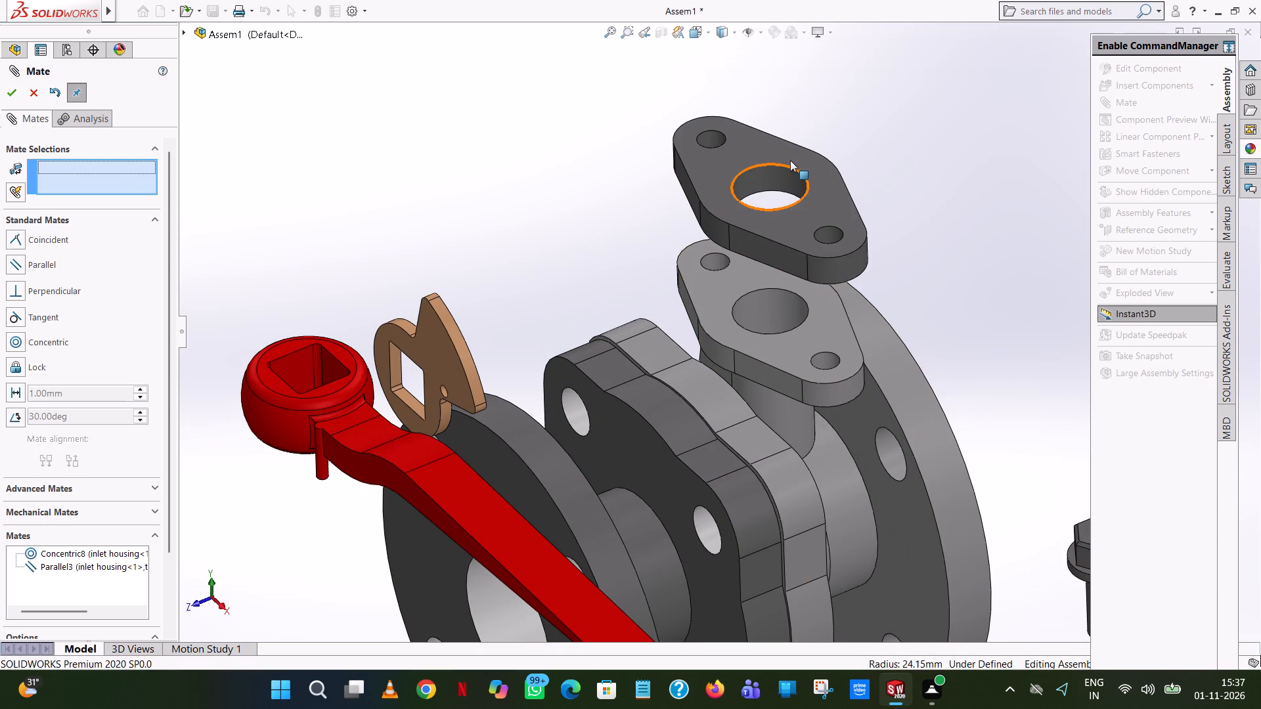
Swing the thermostat flange away from the inlet housing's neck flange and back over it to test its mates, and end the Mate command.
left_click_drag(791, 164, 742, 293)
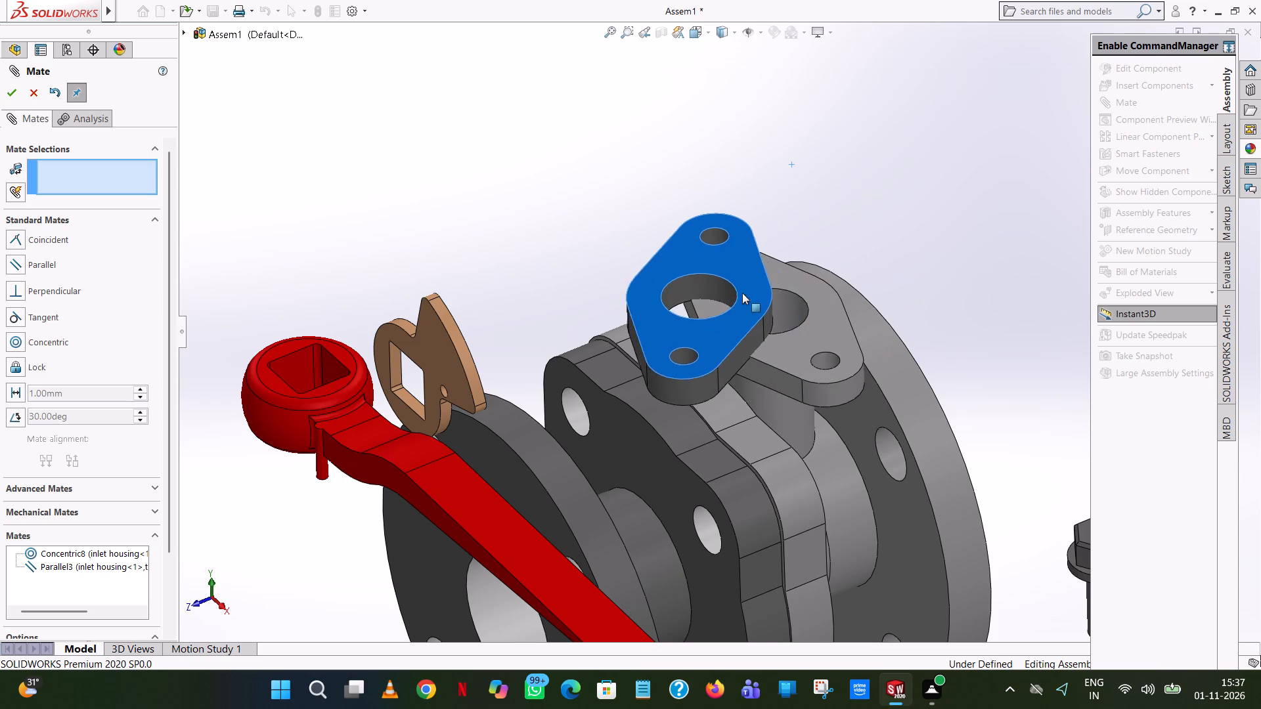
left_click_drag(742, 293, 793, 158)
left_click(520, 168)
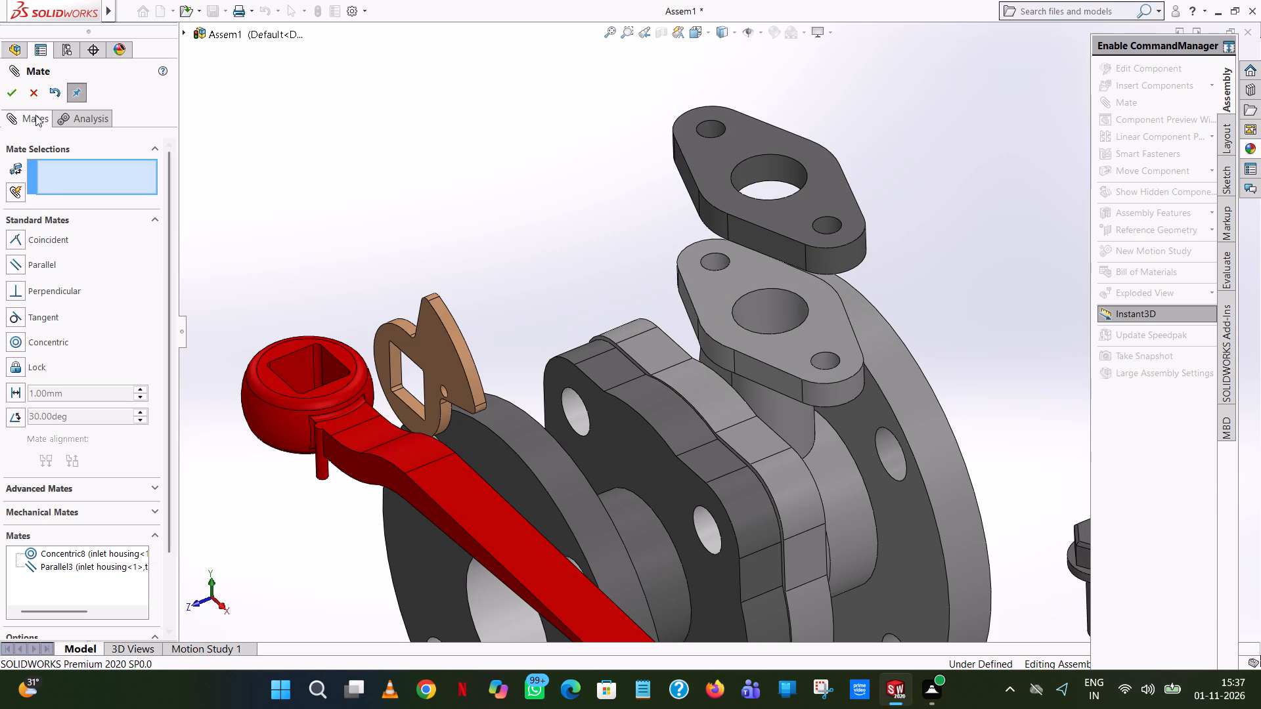
left_click(32, 94)
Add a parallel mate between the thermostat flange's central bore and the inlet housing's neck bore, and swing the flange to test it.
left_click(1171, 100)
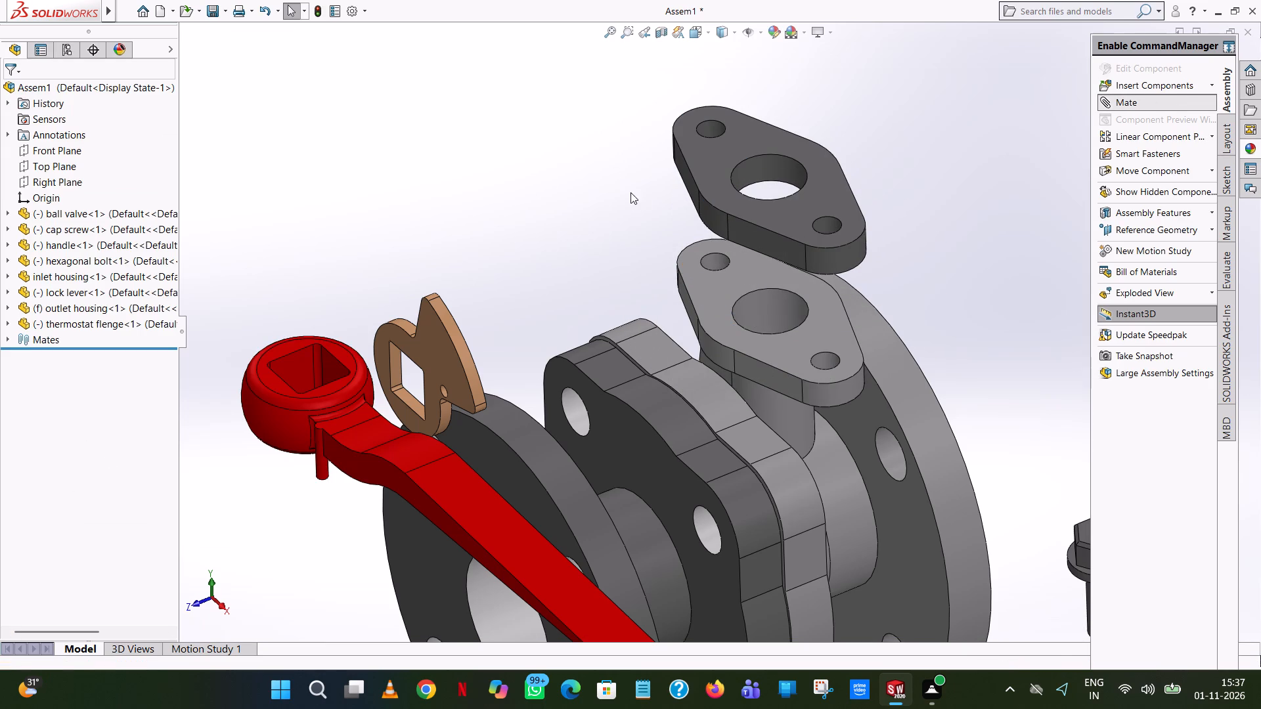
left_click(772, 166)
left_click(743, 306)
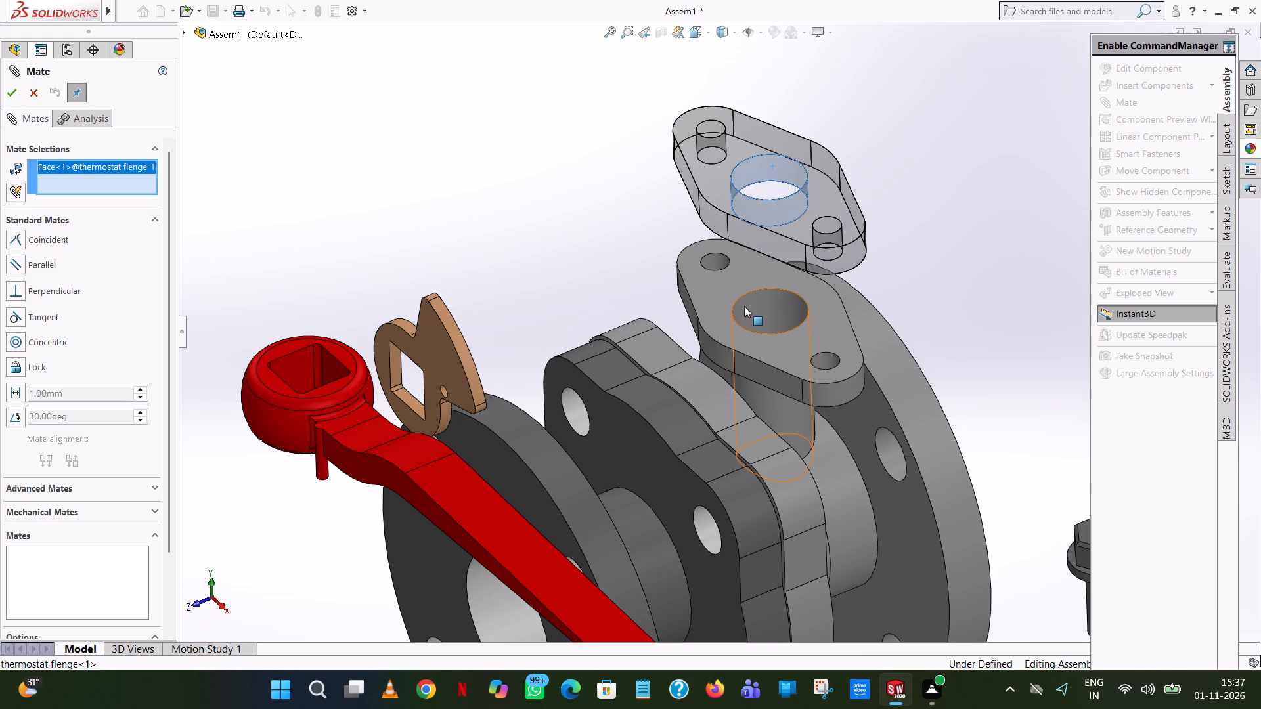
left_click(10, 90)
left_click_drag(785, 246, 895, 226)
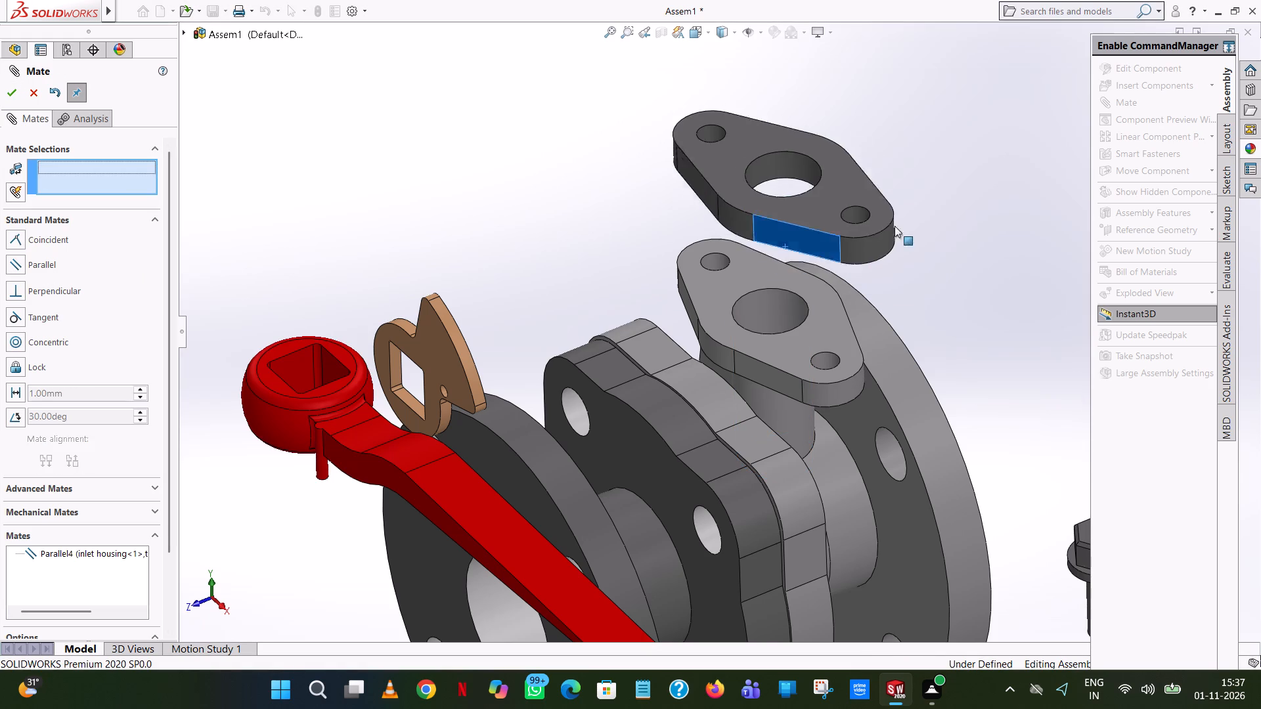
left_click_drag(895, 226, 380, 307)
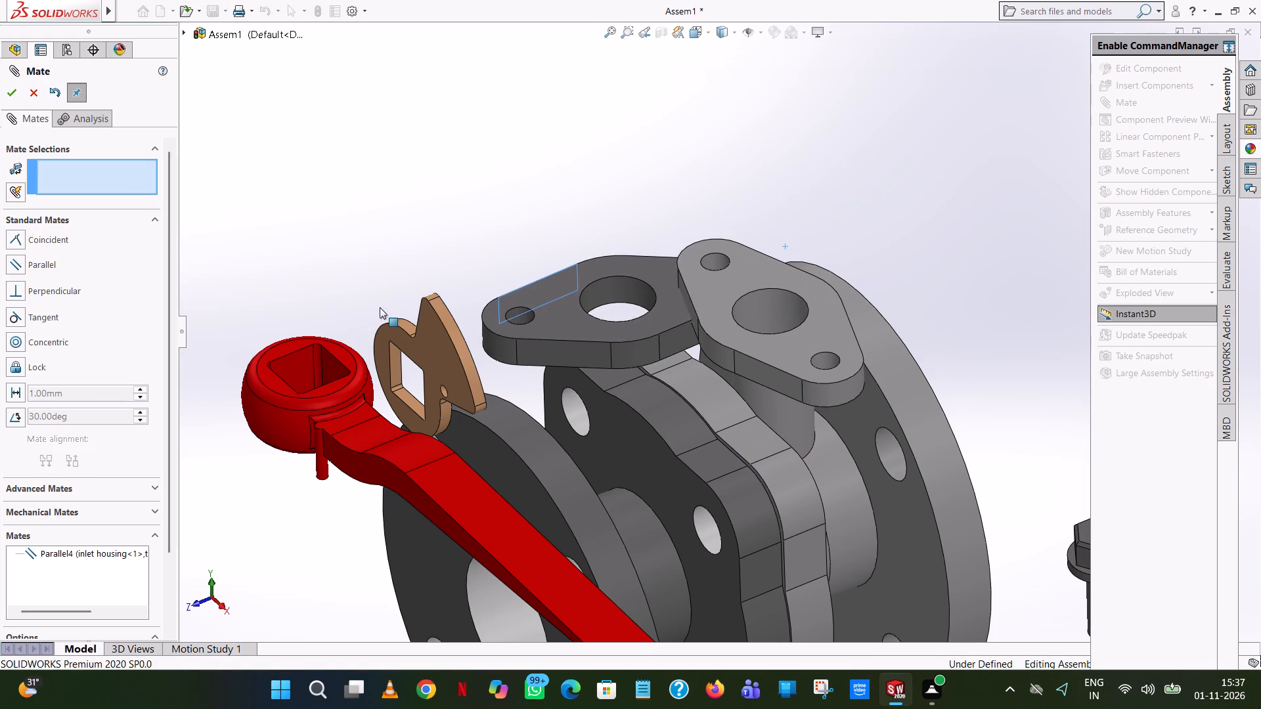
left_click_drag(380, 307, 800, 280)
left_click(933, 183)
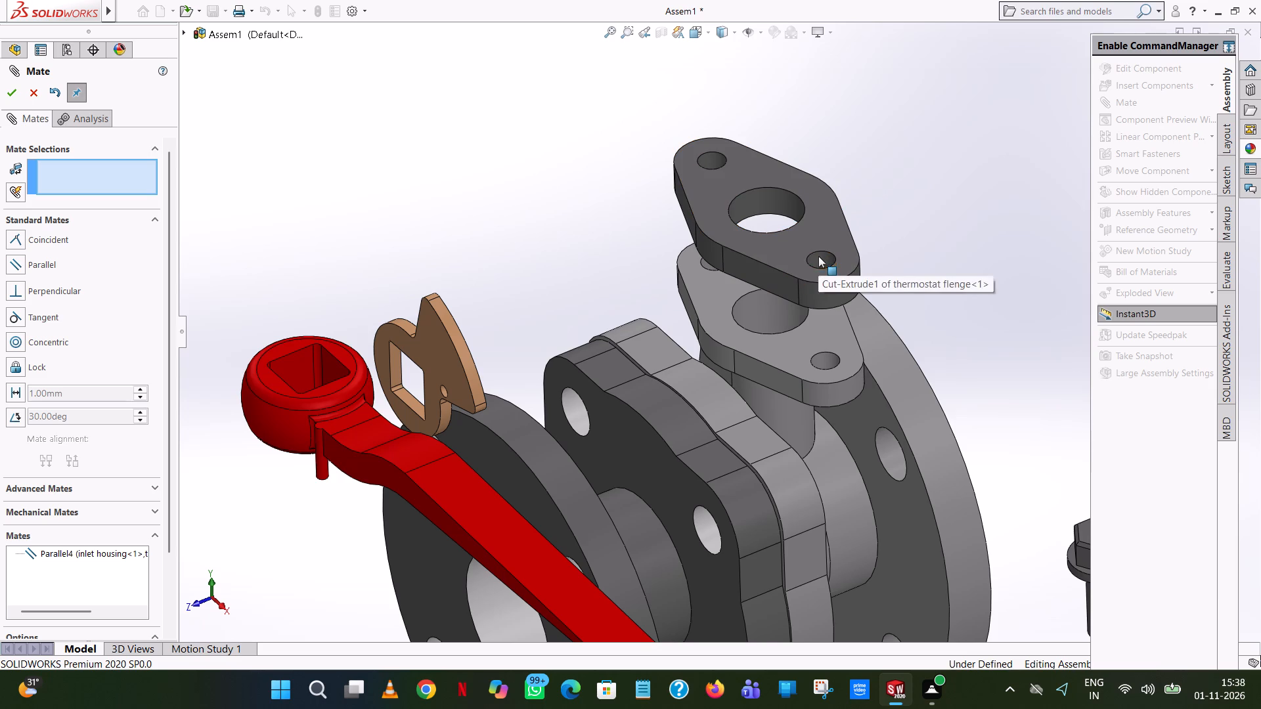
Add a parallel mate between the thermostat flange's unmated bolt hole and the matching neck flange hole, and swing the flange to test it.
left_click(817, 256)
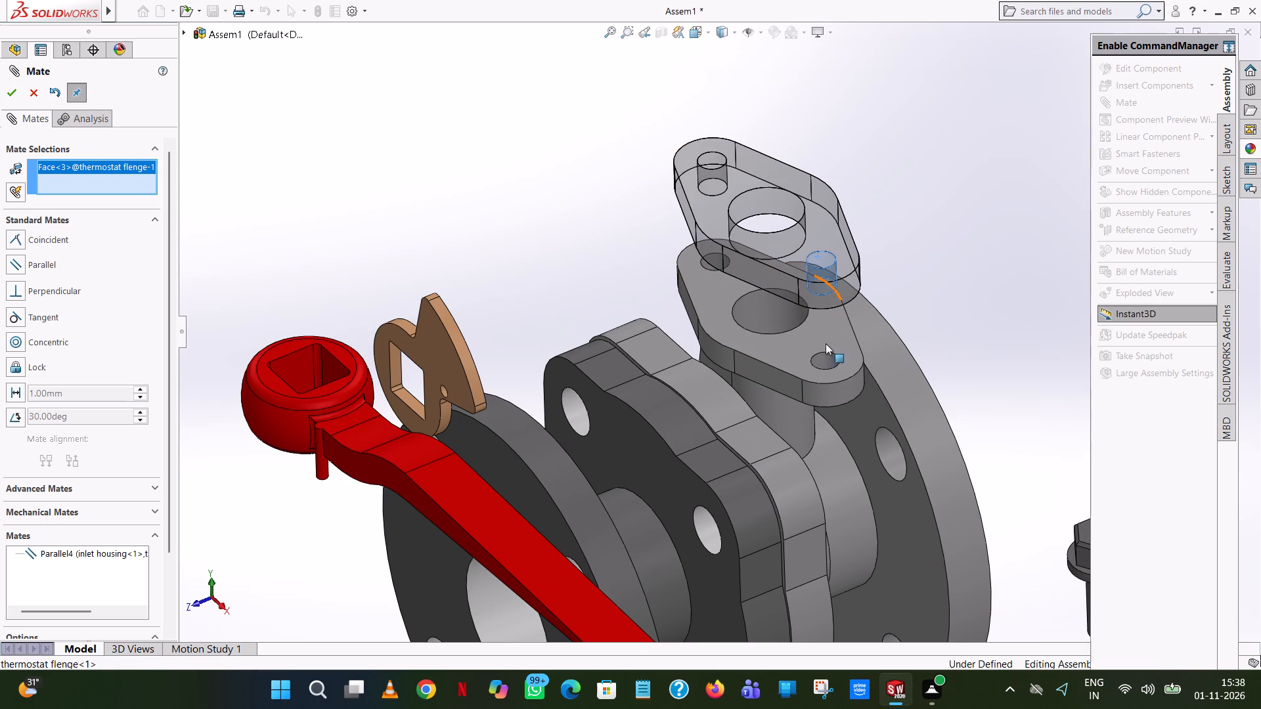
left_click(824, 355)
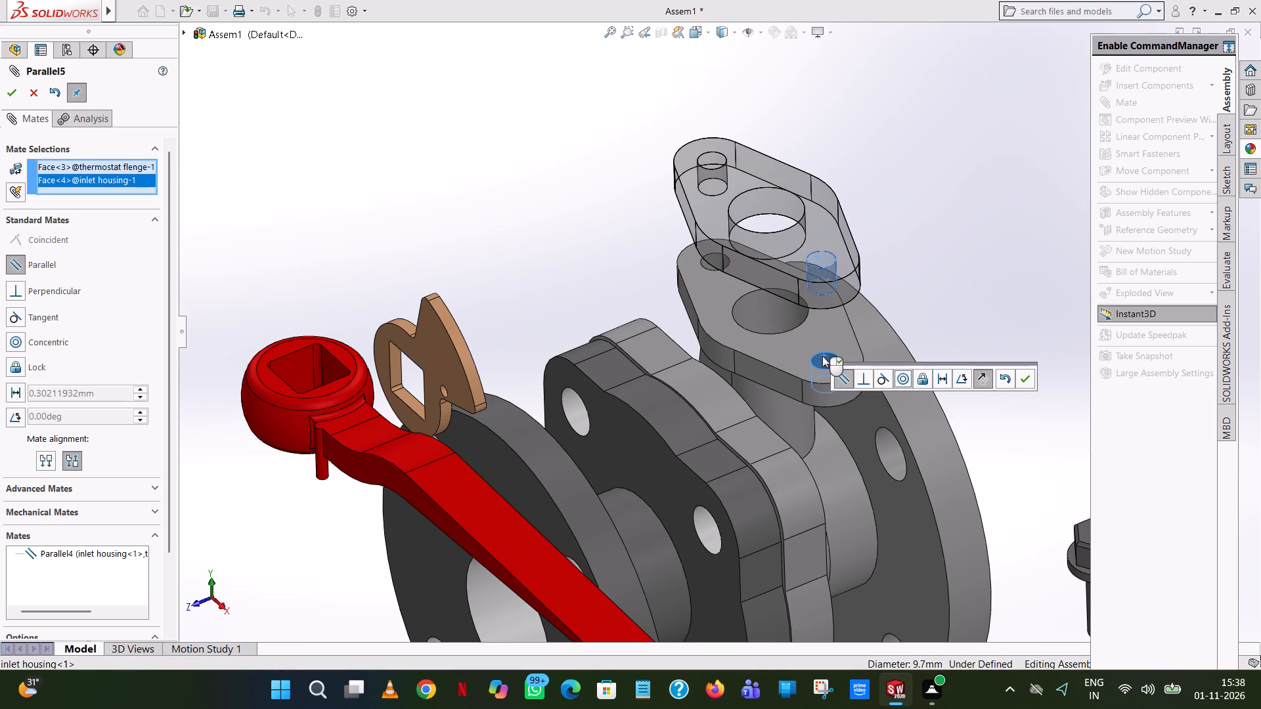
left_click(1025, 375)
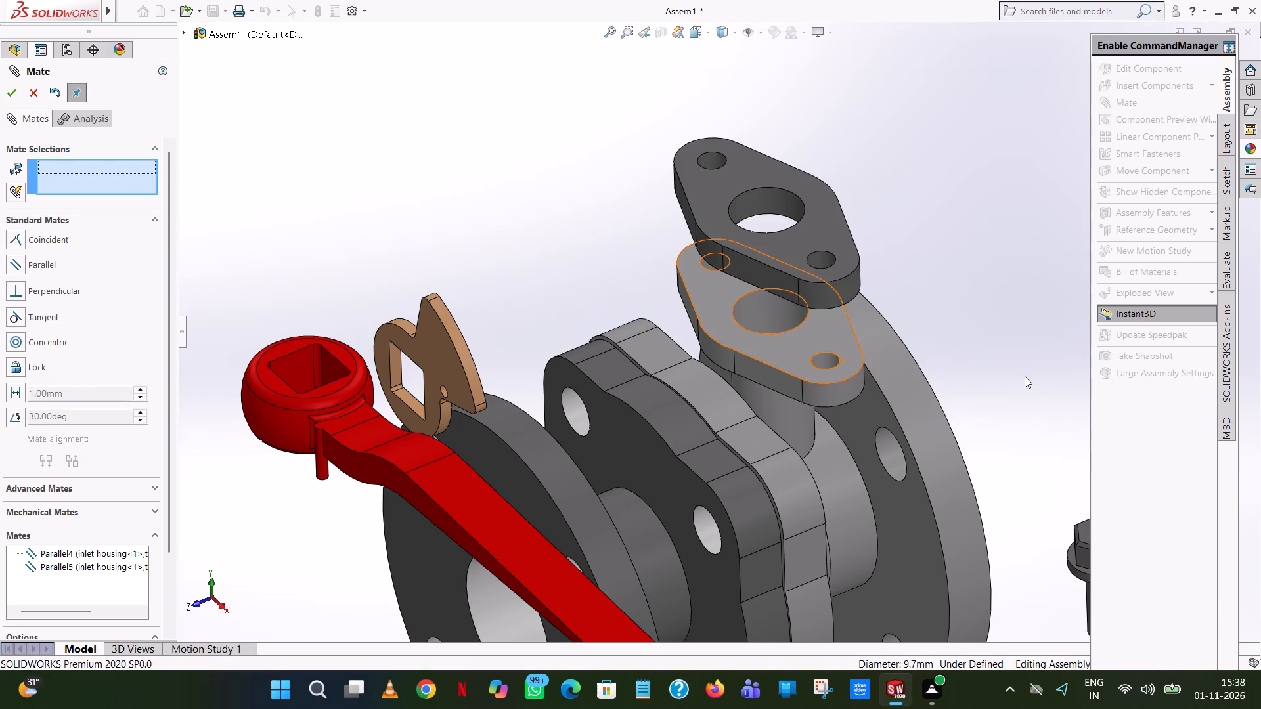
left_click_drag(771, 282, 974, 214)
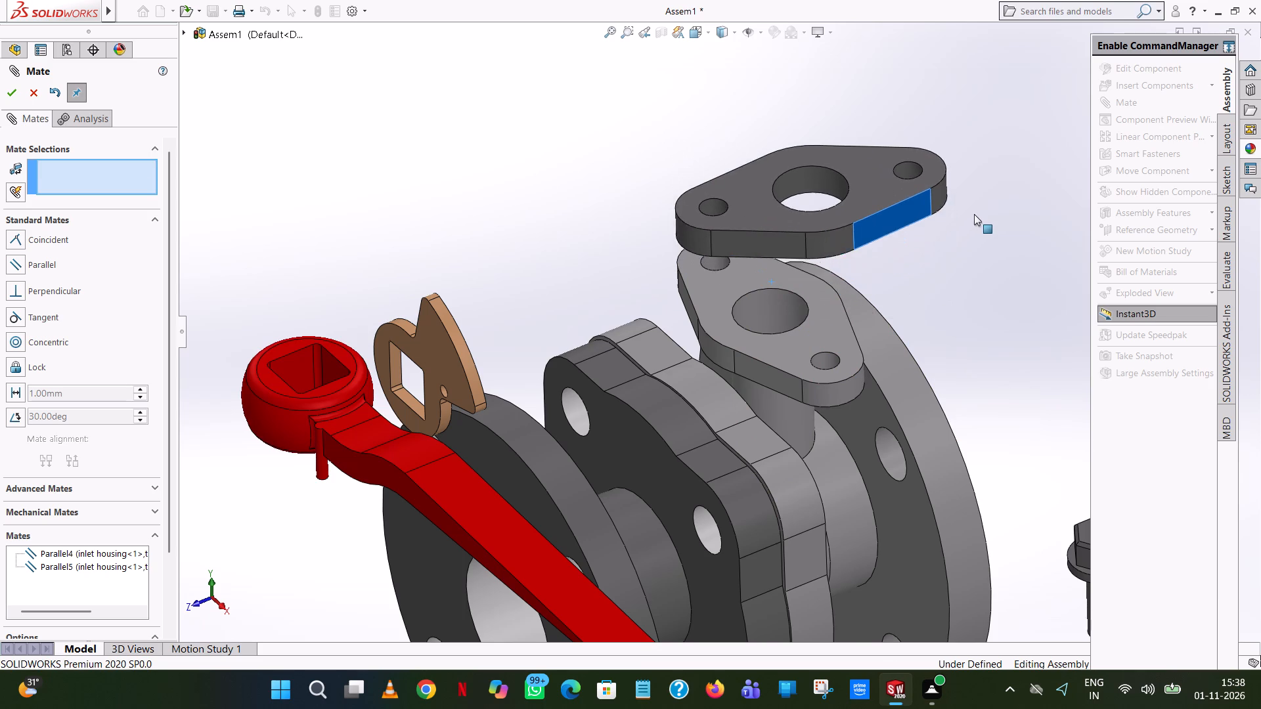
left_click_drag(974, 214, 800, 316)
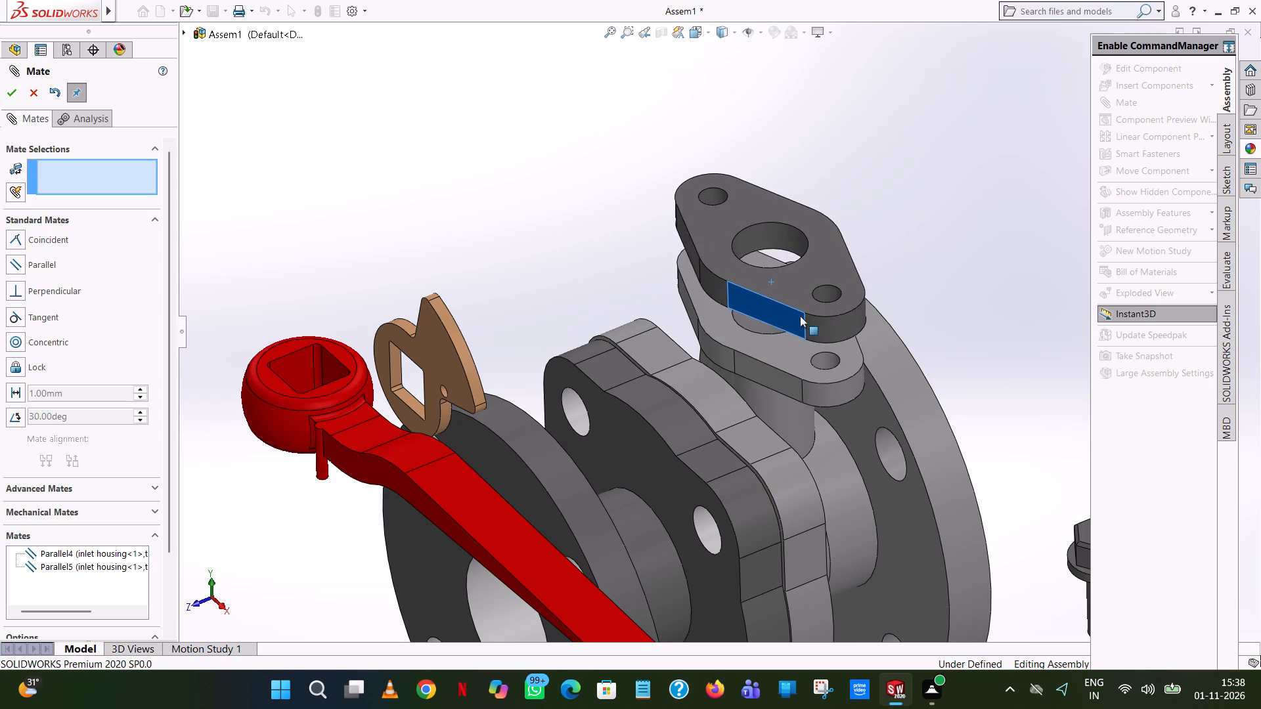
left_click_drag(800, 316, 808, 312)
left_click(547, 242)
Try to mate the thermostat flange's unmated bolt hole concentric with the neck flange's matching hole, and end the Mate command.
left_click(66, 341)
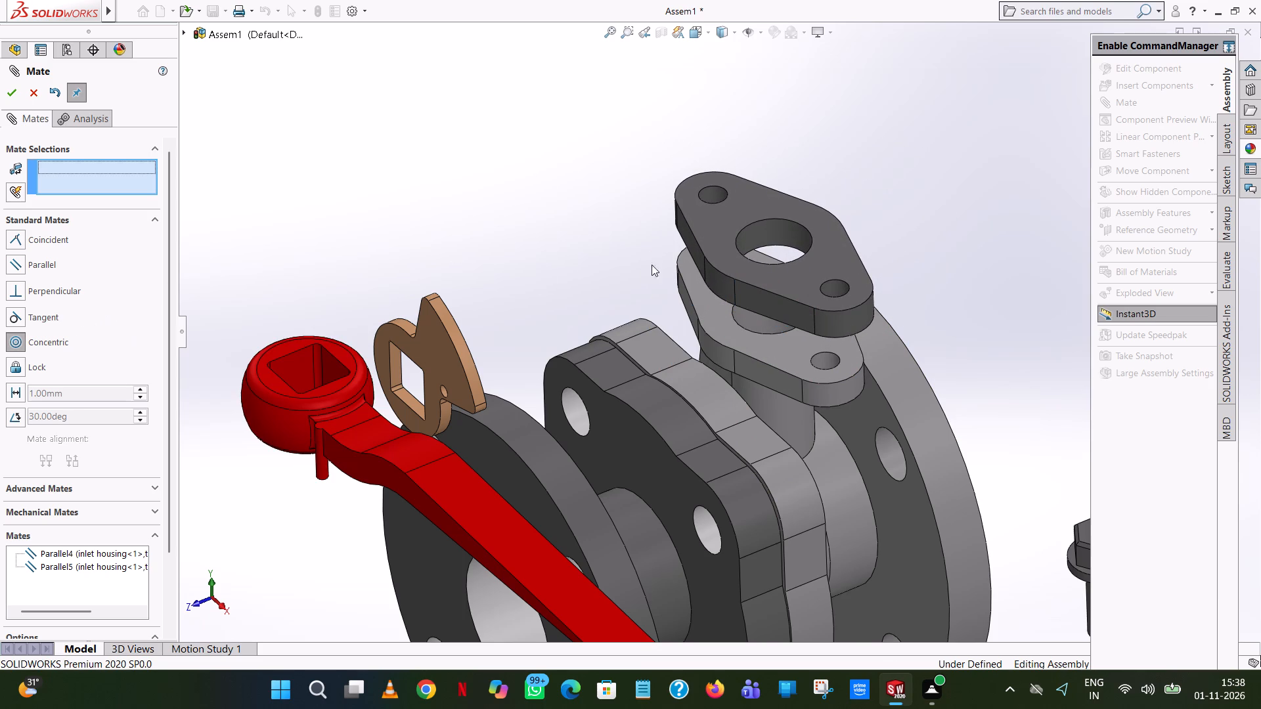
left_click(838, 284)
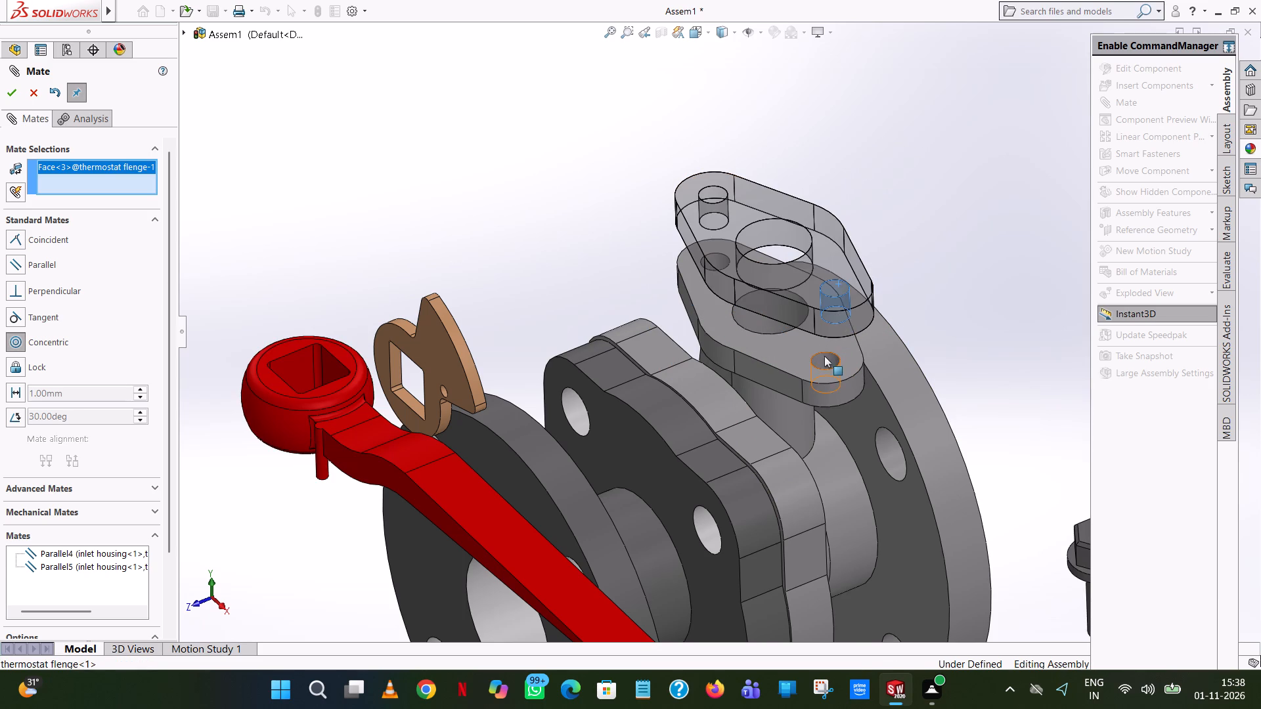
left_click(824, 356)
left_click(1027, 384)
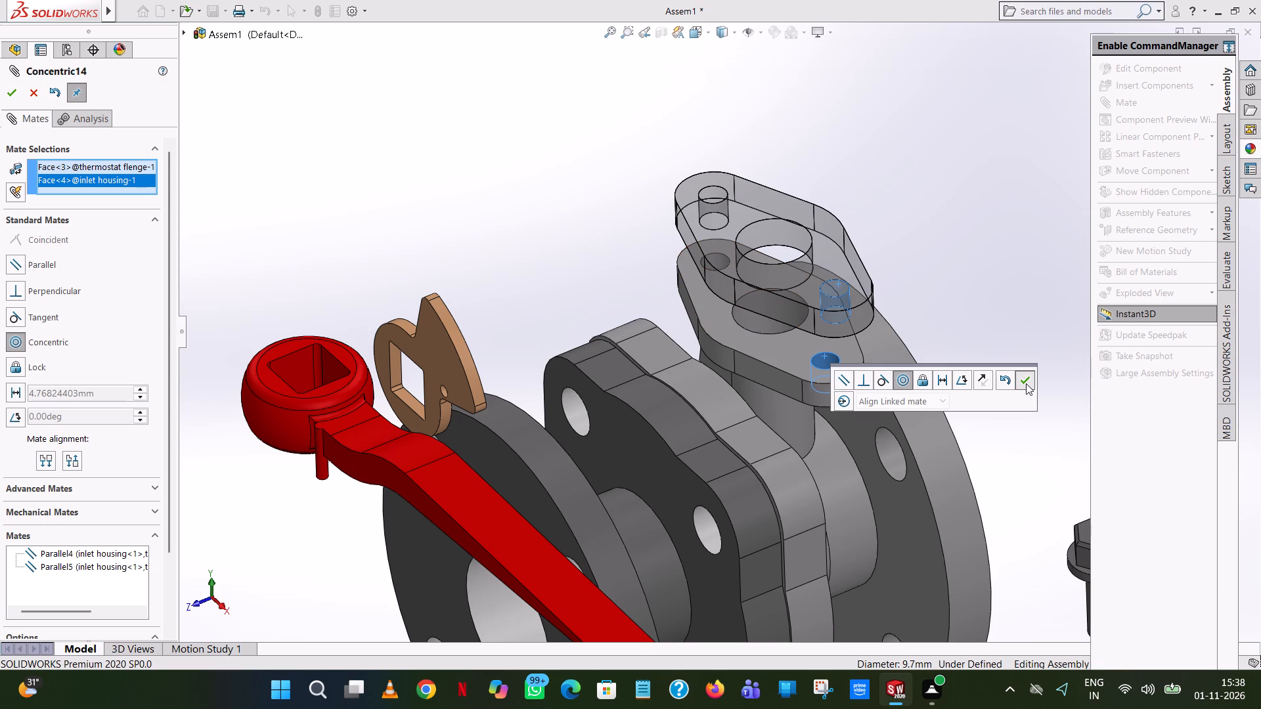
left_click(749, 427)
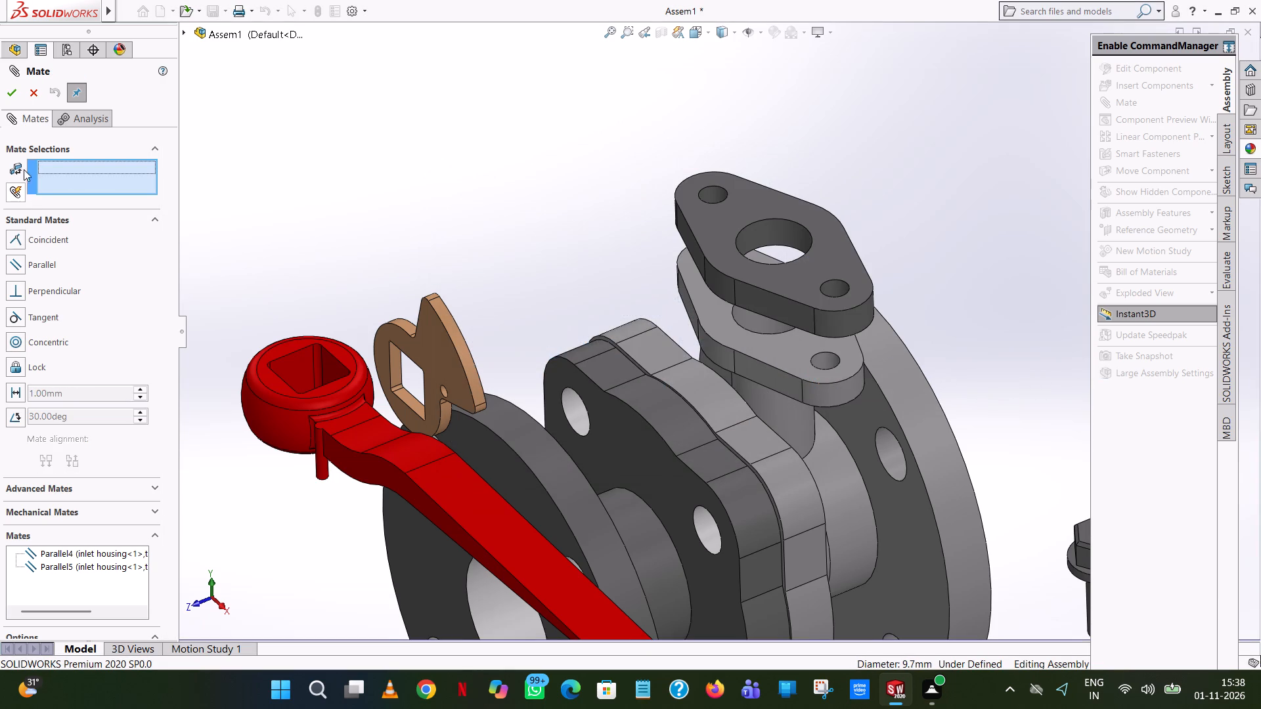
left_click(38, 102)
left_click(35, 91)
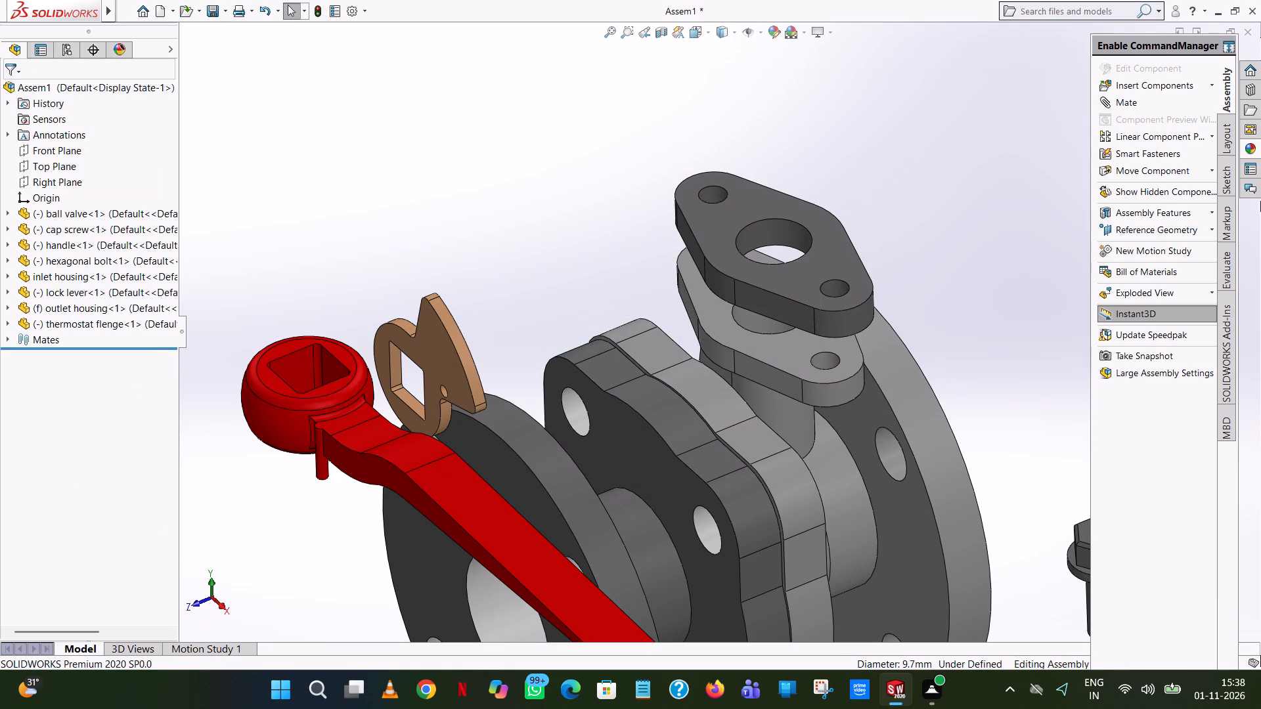
Delete the parallel mates Parallel5, Parallel4 and Parallel3 between the inlet housing and the thermostat flange.
left_click(7, 339)
scroll(112, 446, "down", 7)
scroll(71, 445, "up", 6)
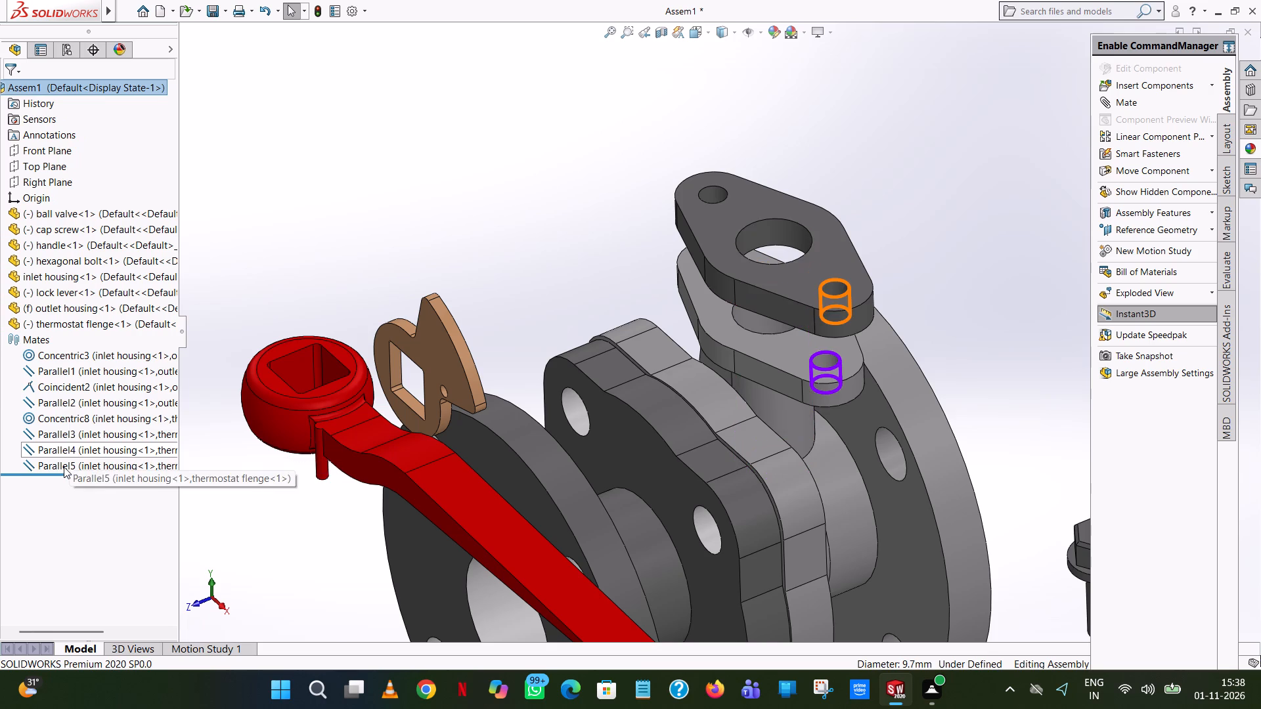
right_click(63, 467)
left_click(104, 501)
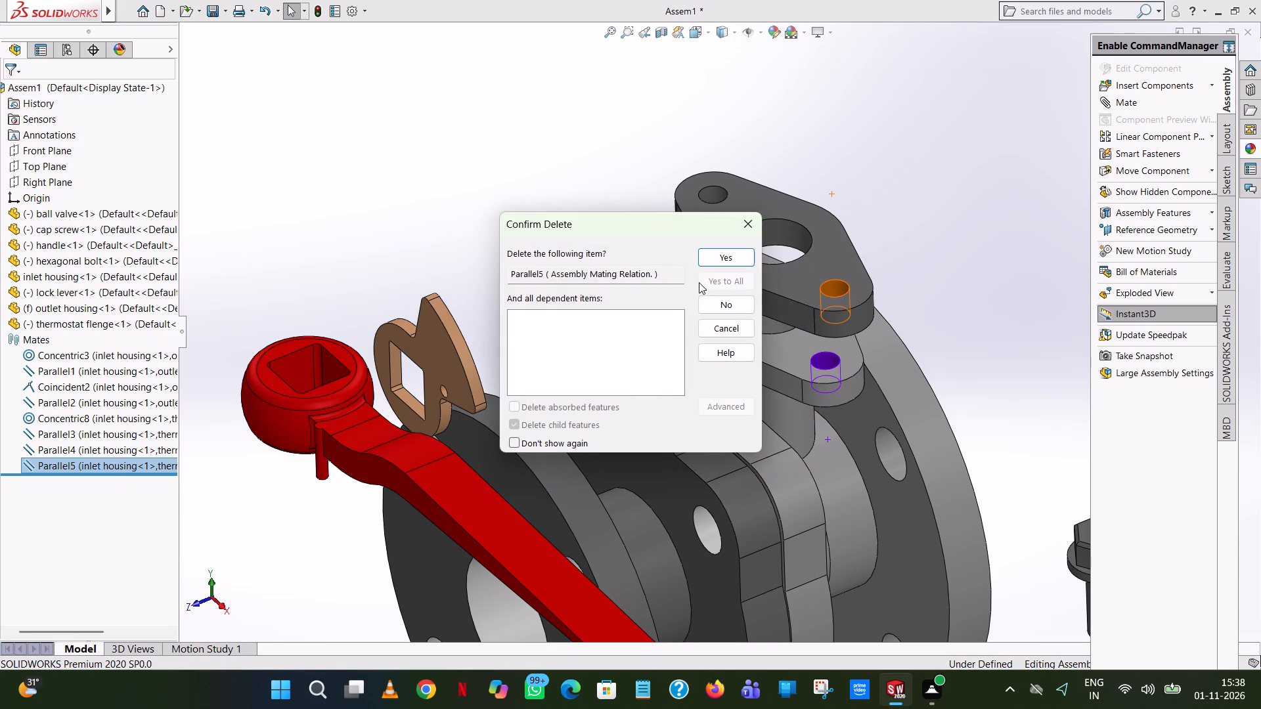
left_click(709, 256)
right_click(67, 444)
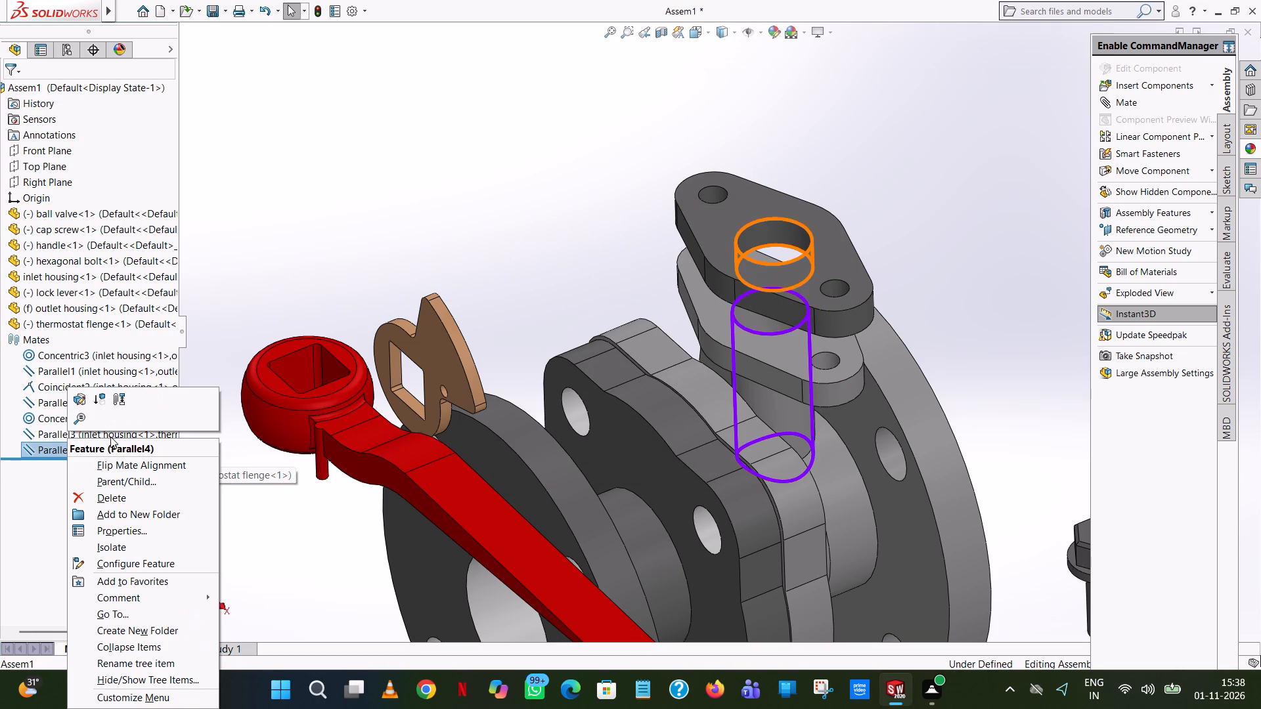
left_click(100, 503)
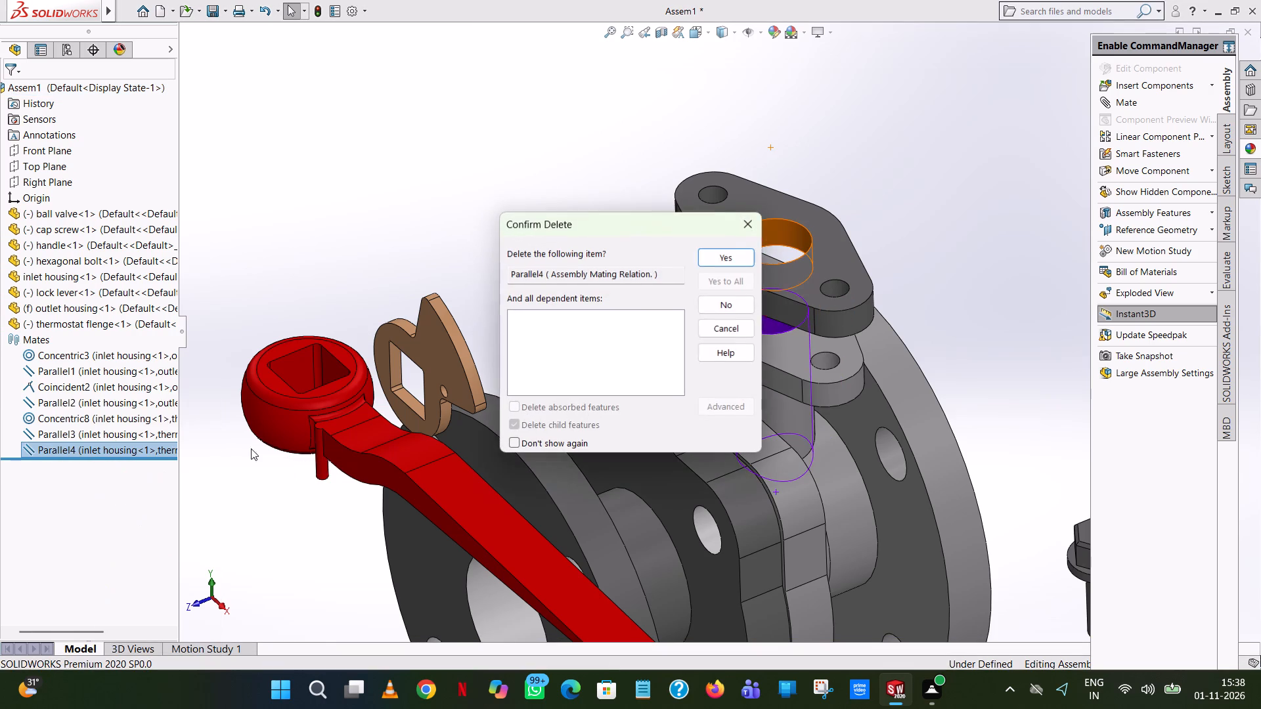
left_click(705, 260)
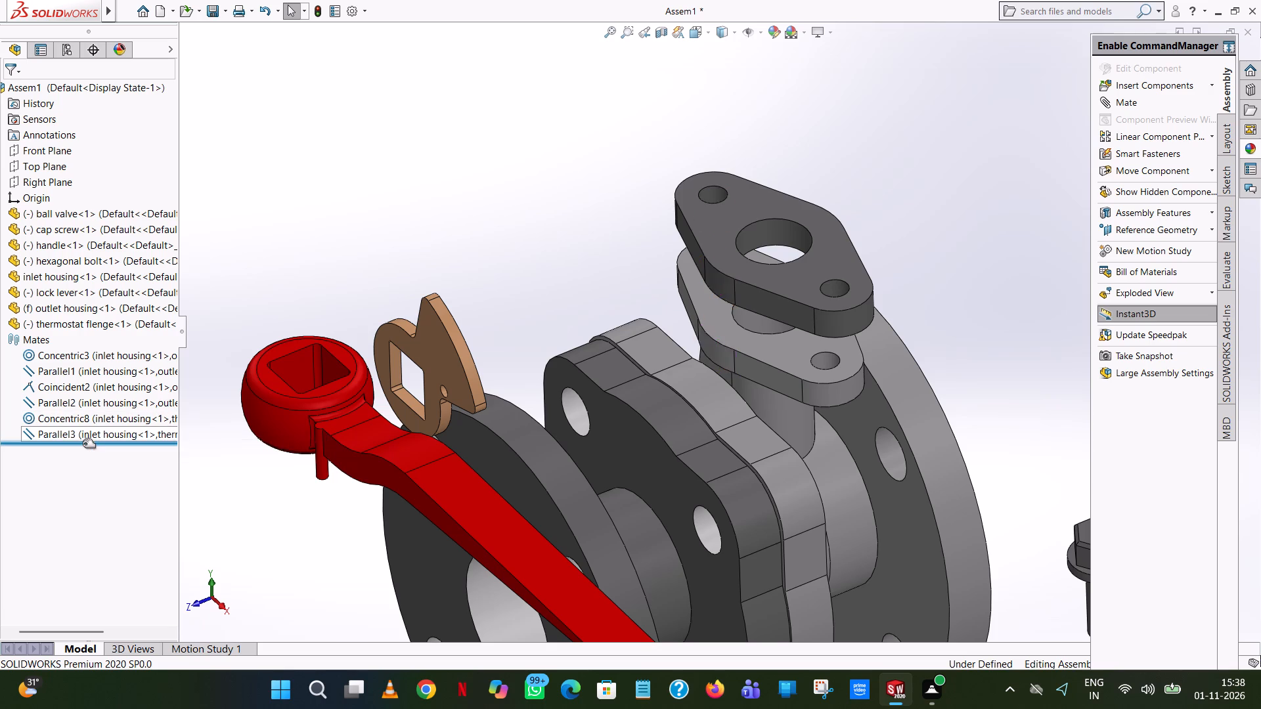
left_click(89, 440)
right_click(89, 440)
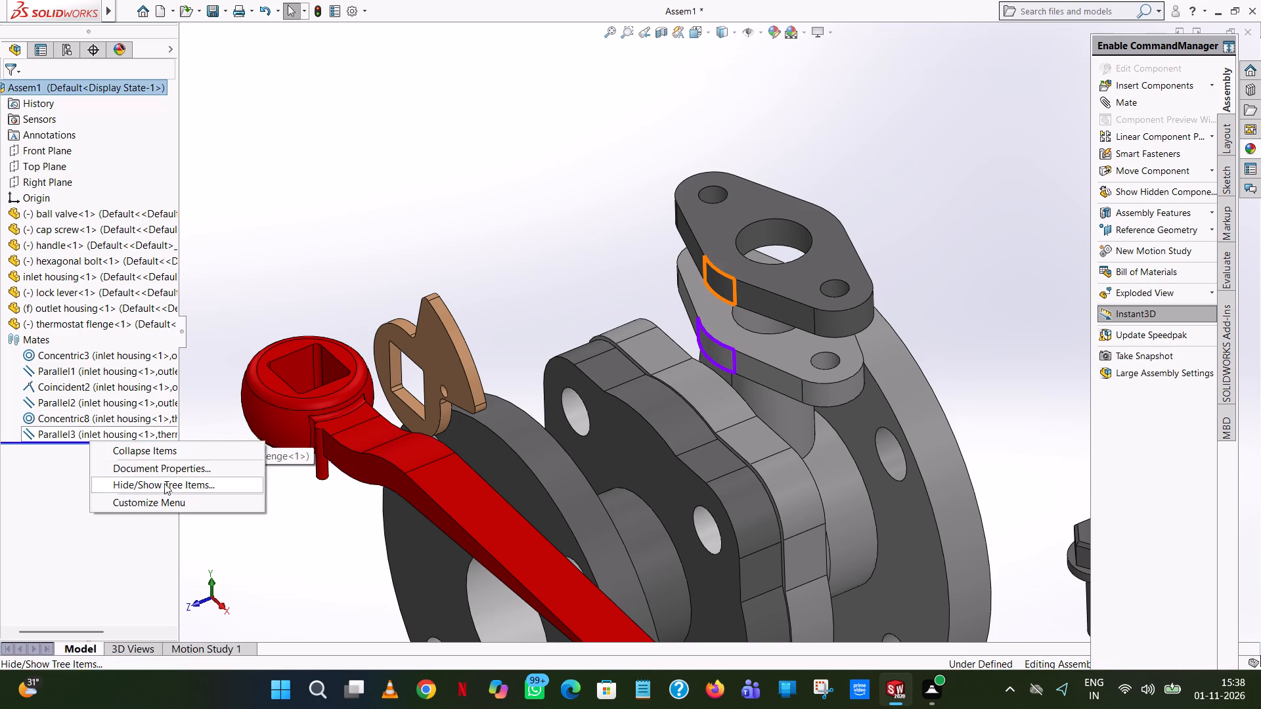
left_click(366, 271)
right_click(36, 436)
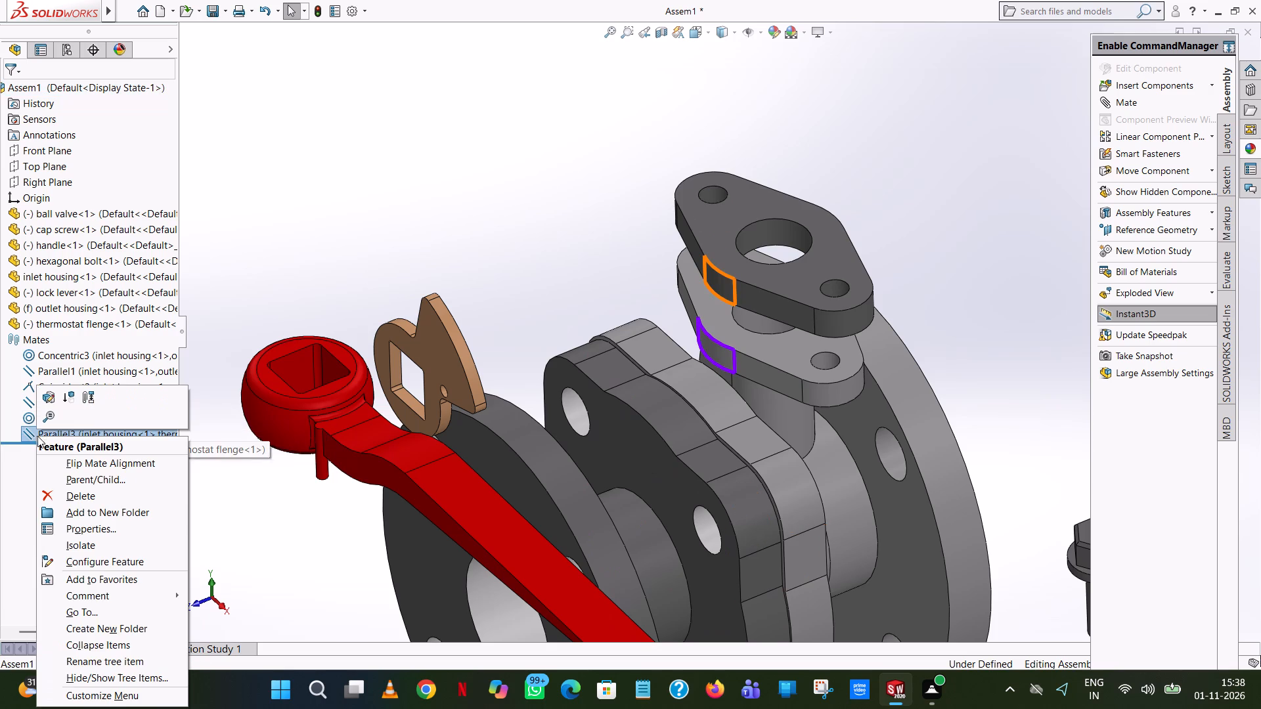
left_click(77, 492)
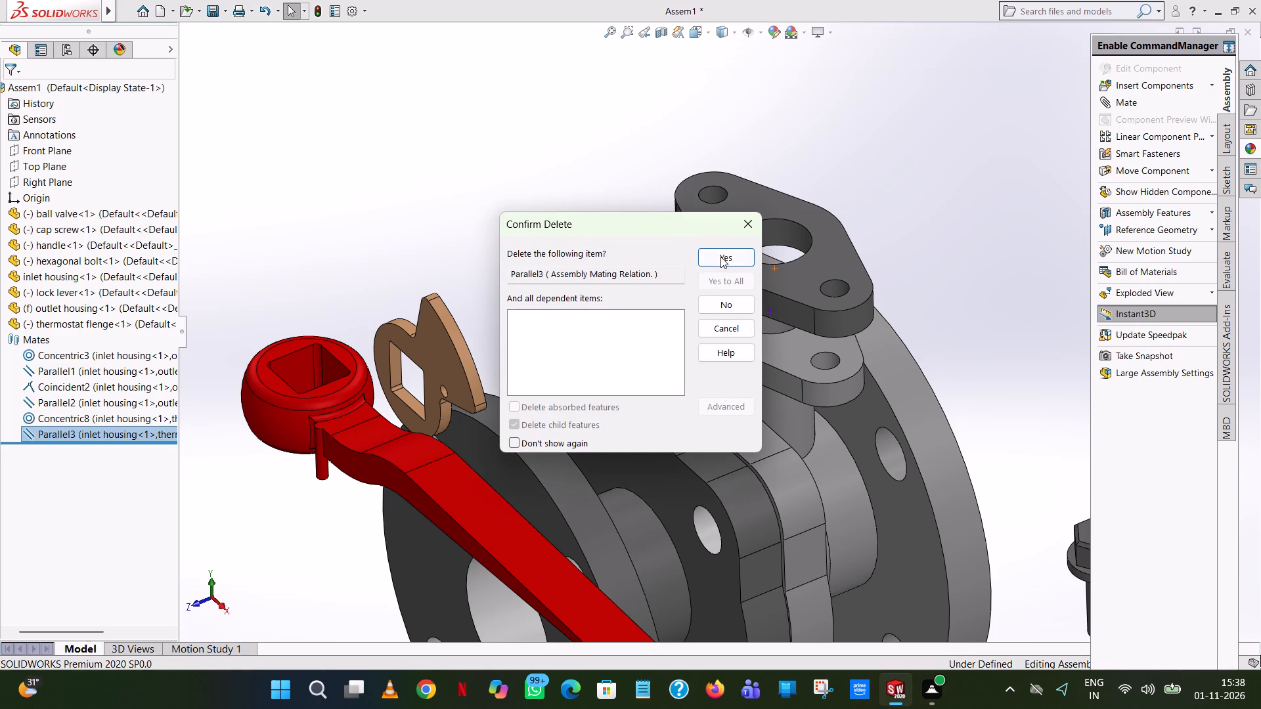
left_click(722, 255)
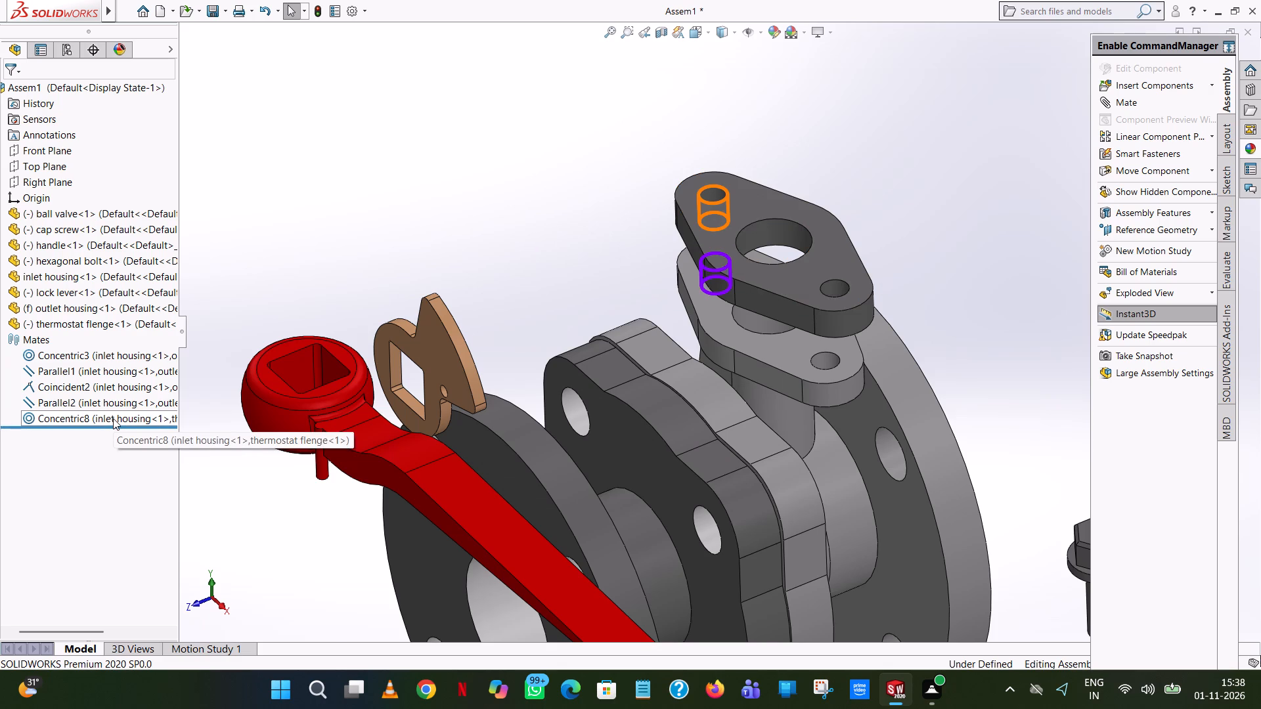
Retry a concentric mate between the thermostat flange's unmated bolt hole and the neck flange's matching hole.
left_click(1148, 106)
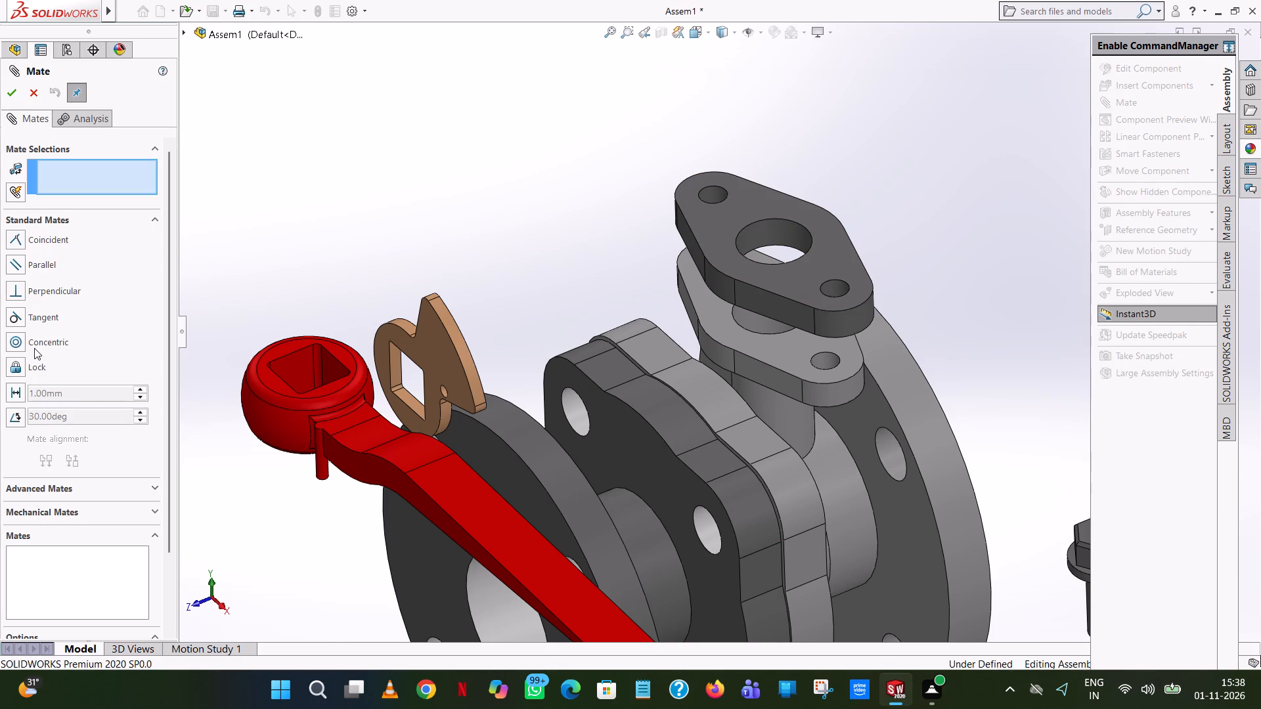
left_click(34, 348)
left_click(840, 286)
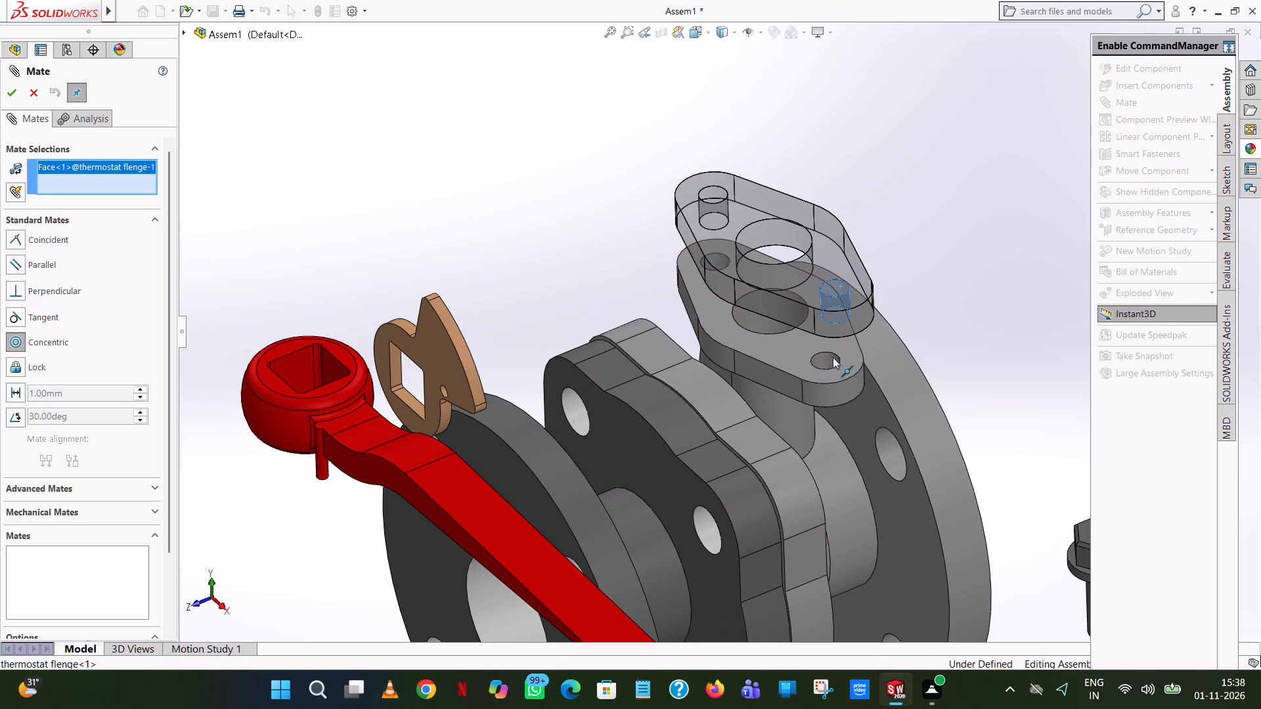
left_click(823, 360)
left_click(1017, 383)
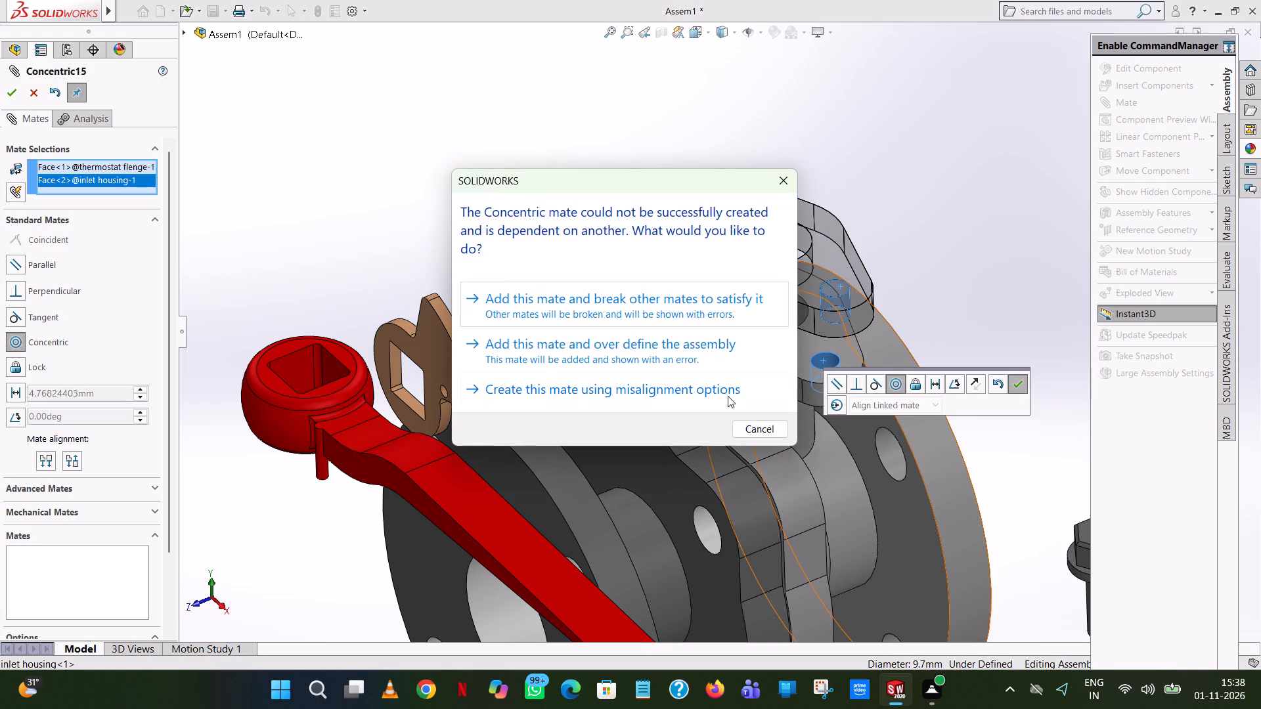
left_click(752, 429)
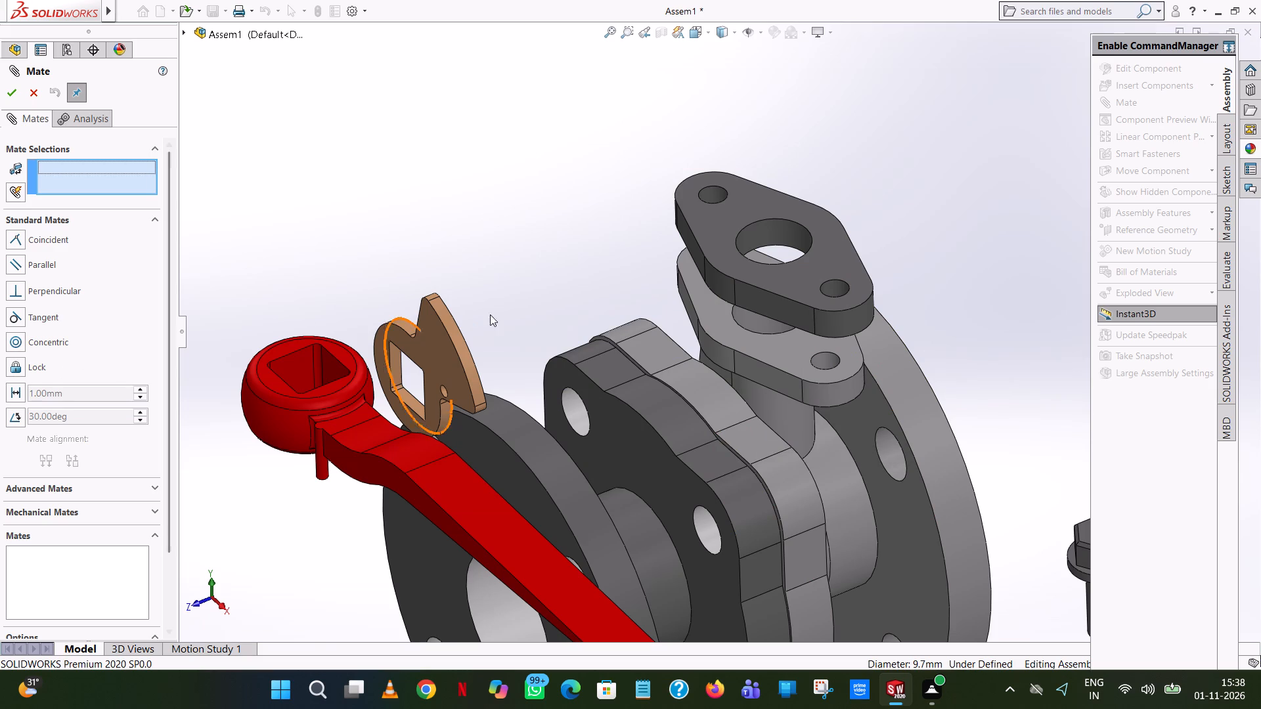
Add a tangent mate between the bolt hole edge on the thermostat flange's underside and the neck flange's top face, and check the fit.
middle_click_drag(893, 340, 930, 163)
scroll(946, 139, "down", 1)
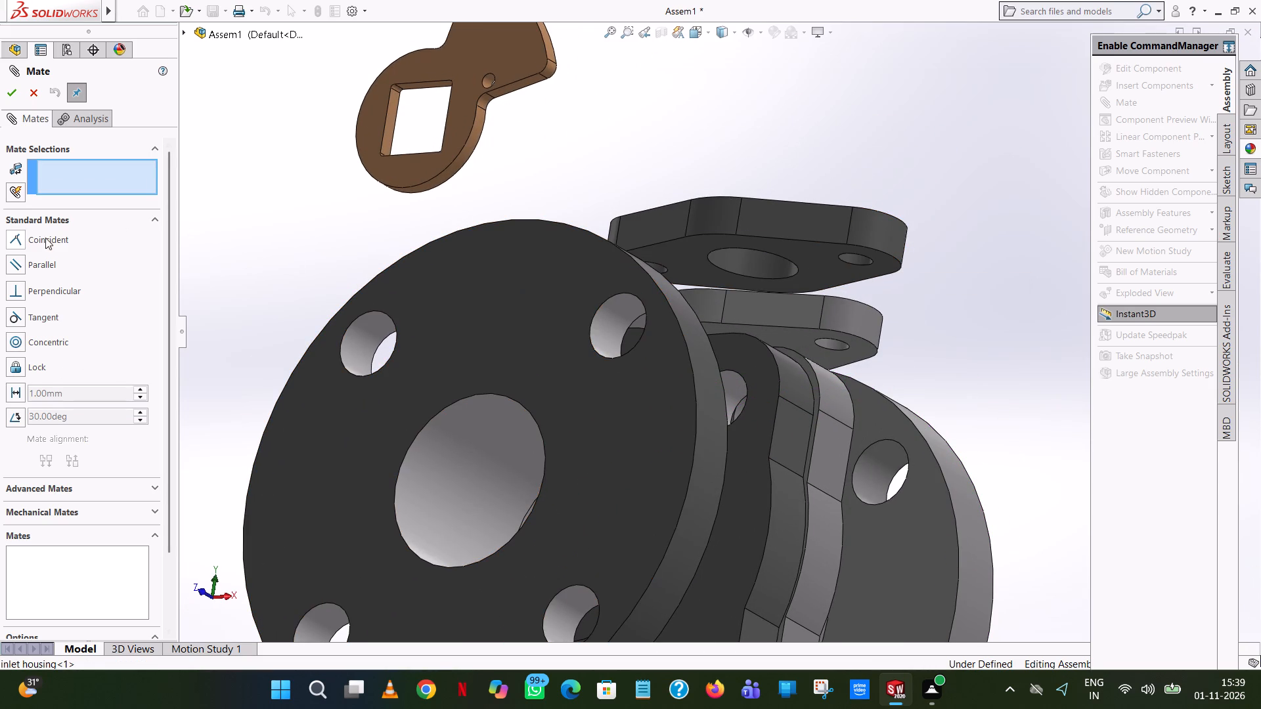
left_click(31, 316)
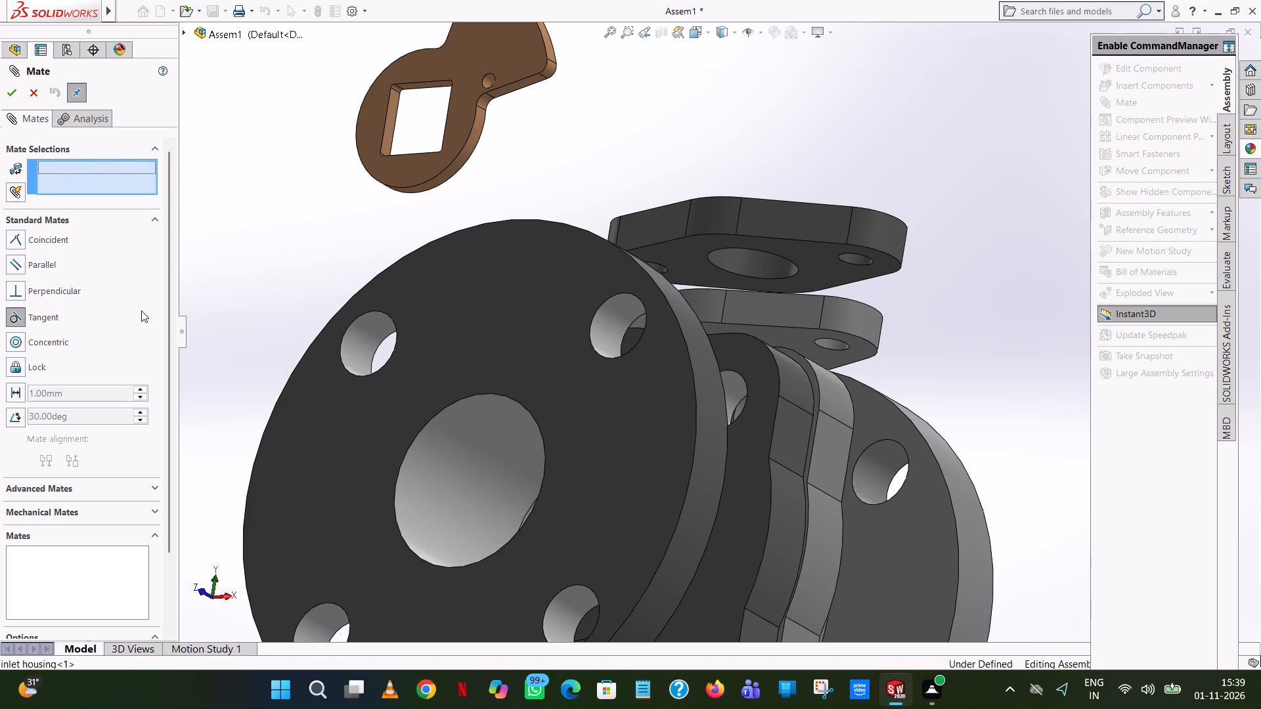
left_click(849, 253)
middle_click_drag(864, 270, 846, 423)
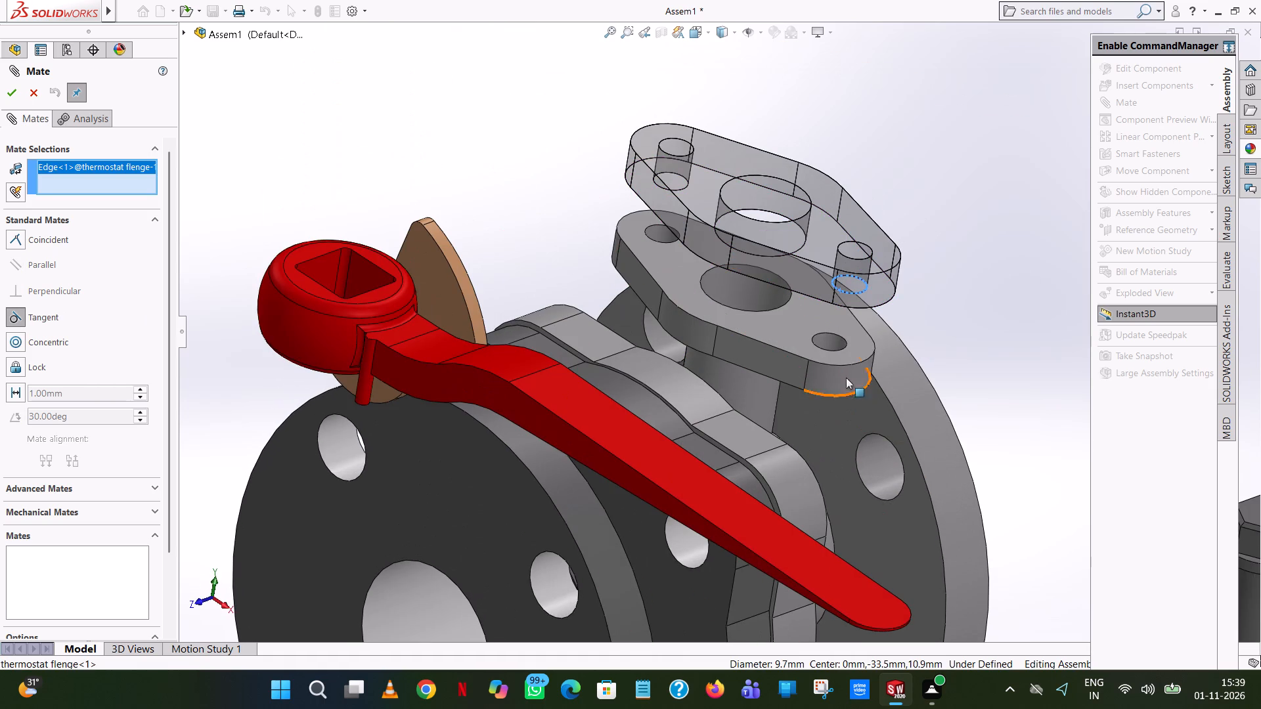
left_click(851, 347)
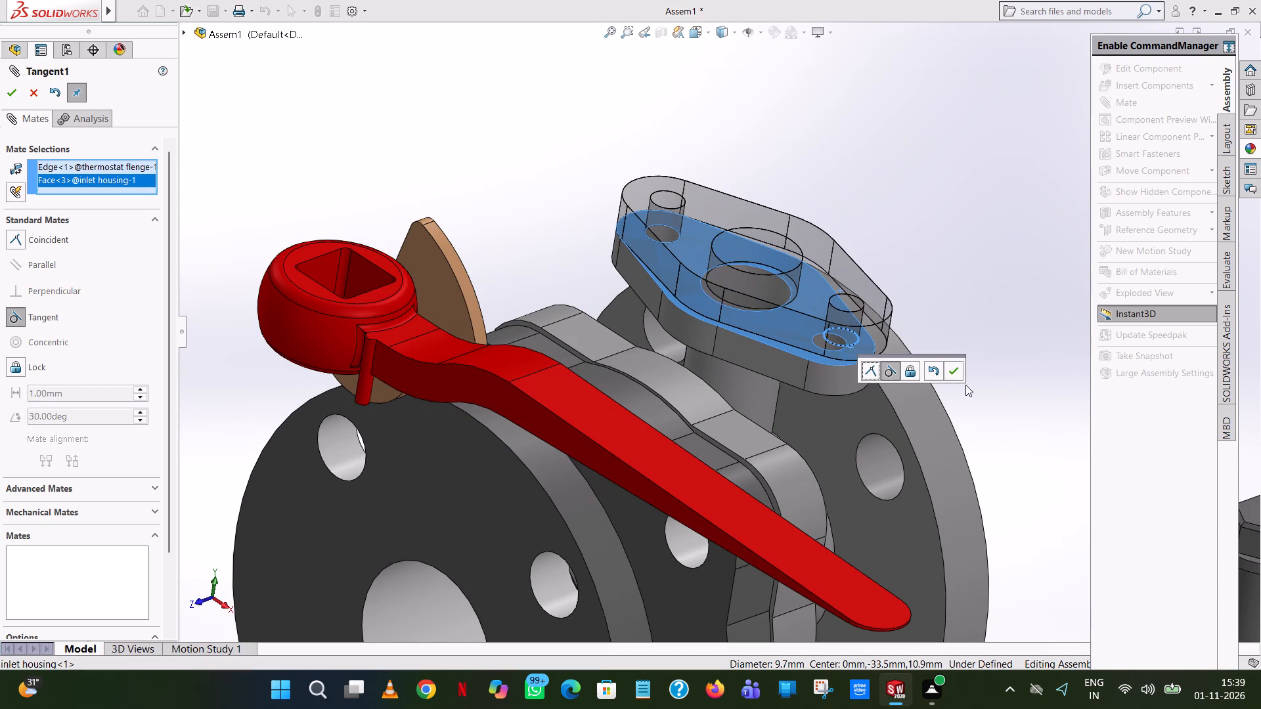
left_click(956, 369)
middle_click_drag(933, 305, 904, 432)
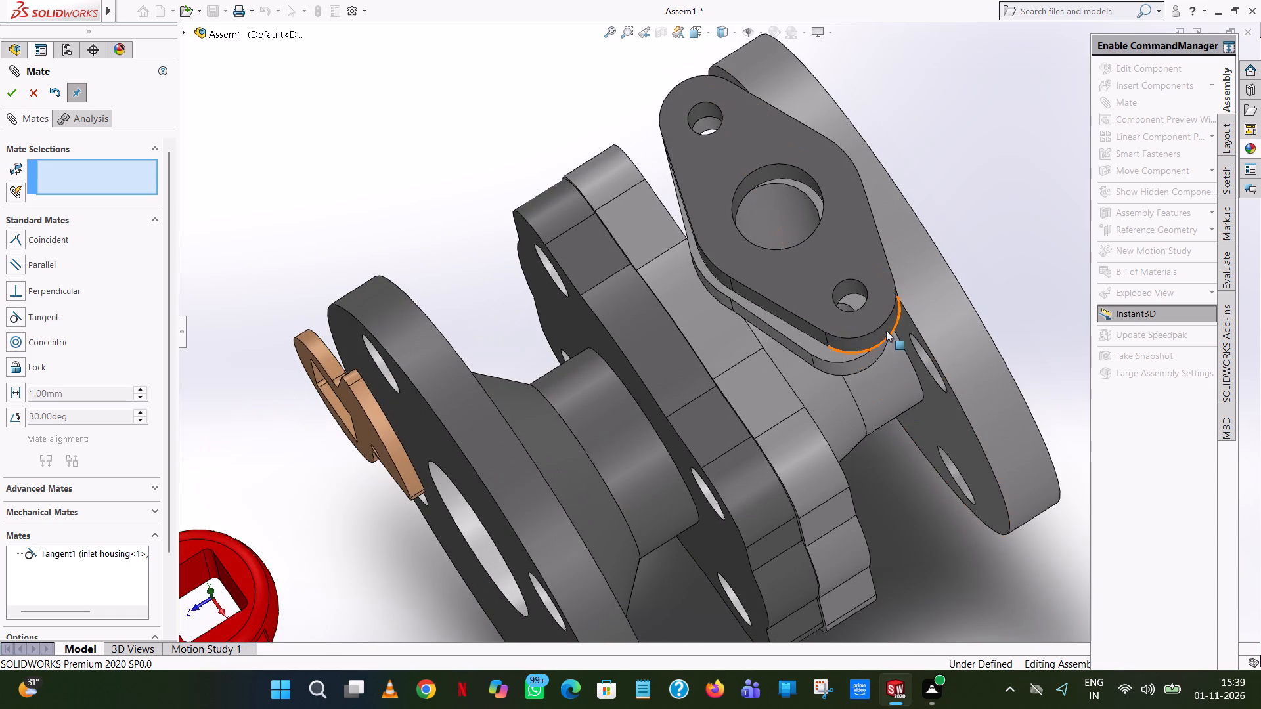
left_click_drag(877, 302, 877, 341)
middle_click_drag(867, 328, 876, 401)
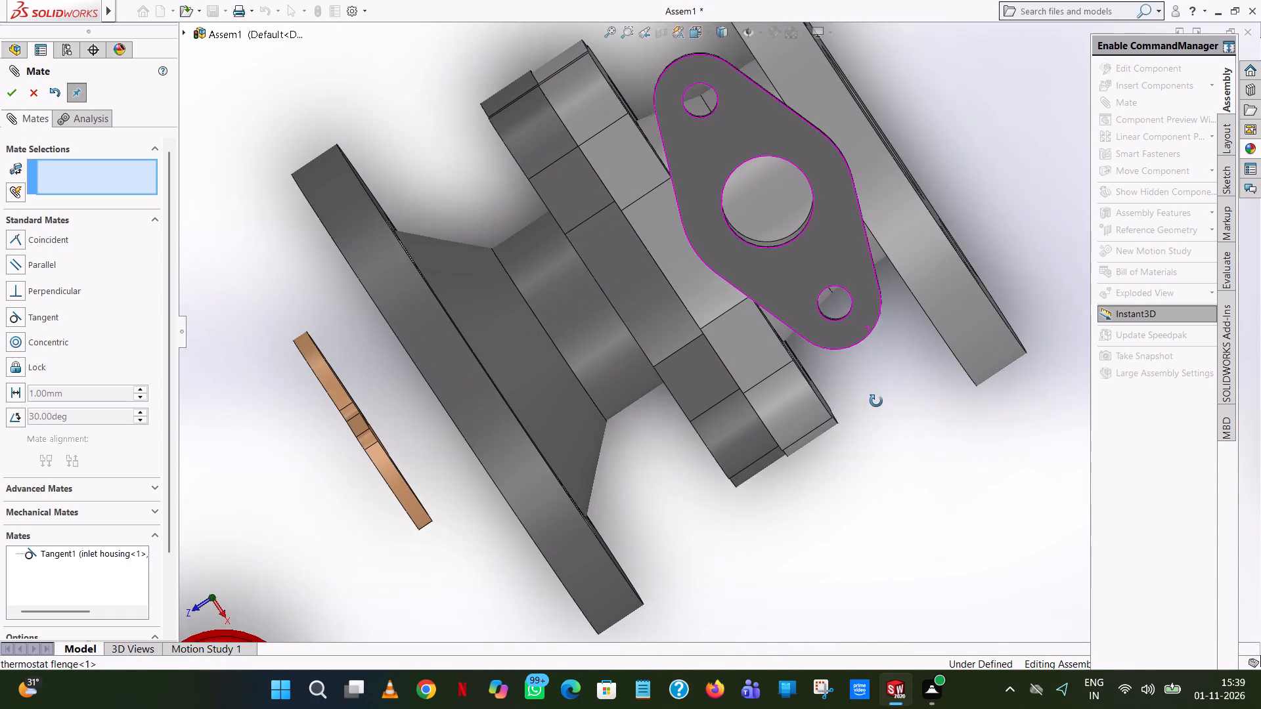
middle_click_drag(876, 401, 874, 396)
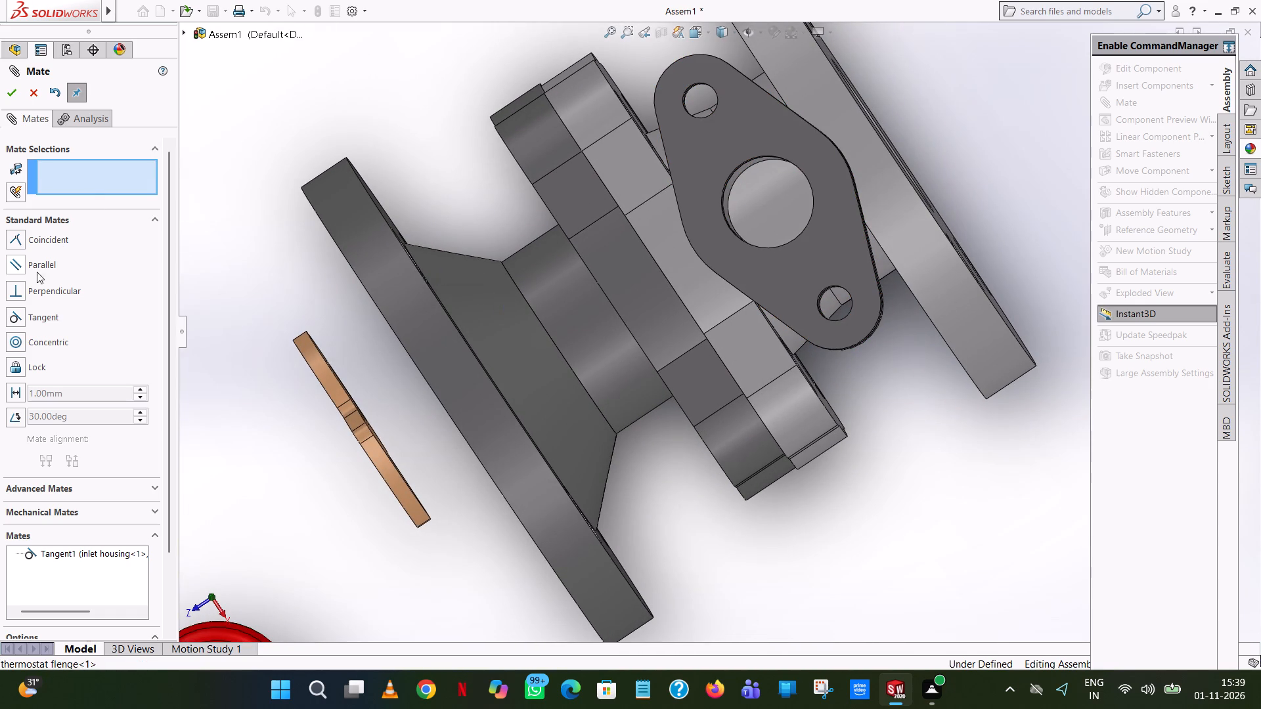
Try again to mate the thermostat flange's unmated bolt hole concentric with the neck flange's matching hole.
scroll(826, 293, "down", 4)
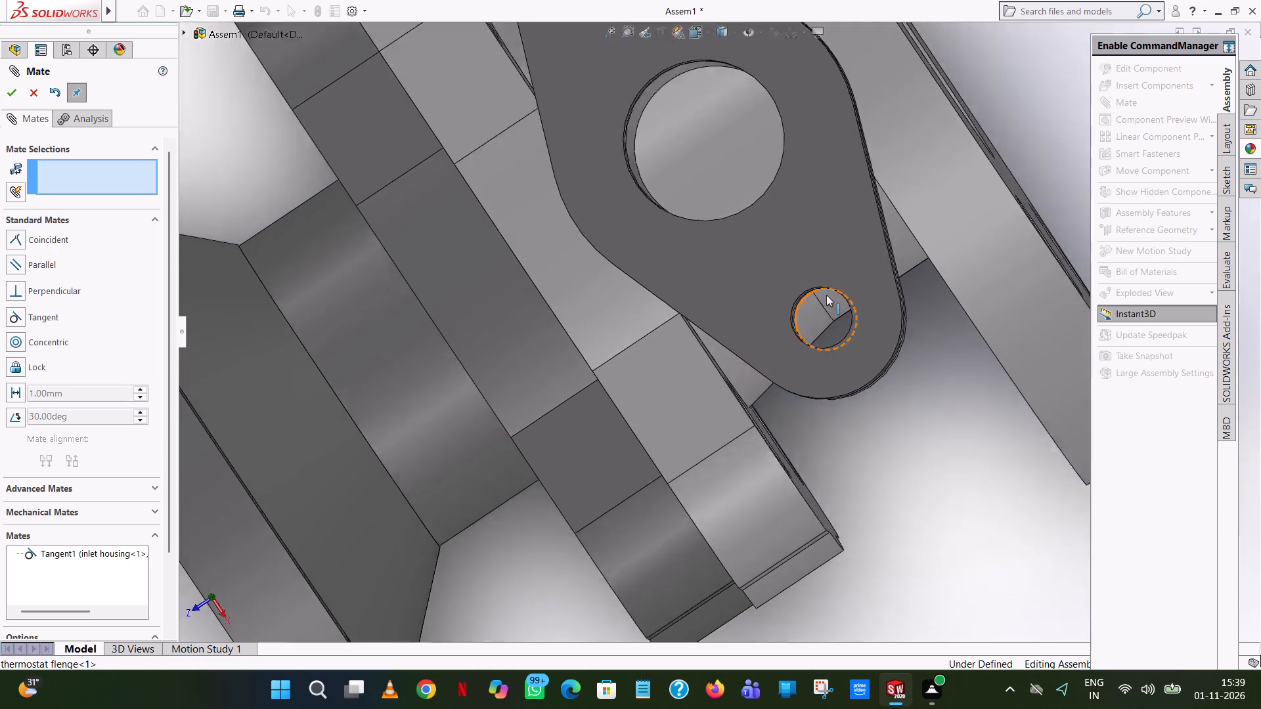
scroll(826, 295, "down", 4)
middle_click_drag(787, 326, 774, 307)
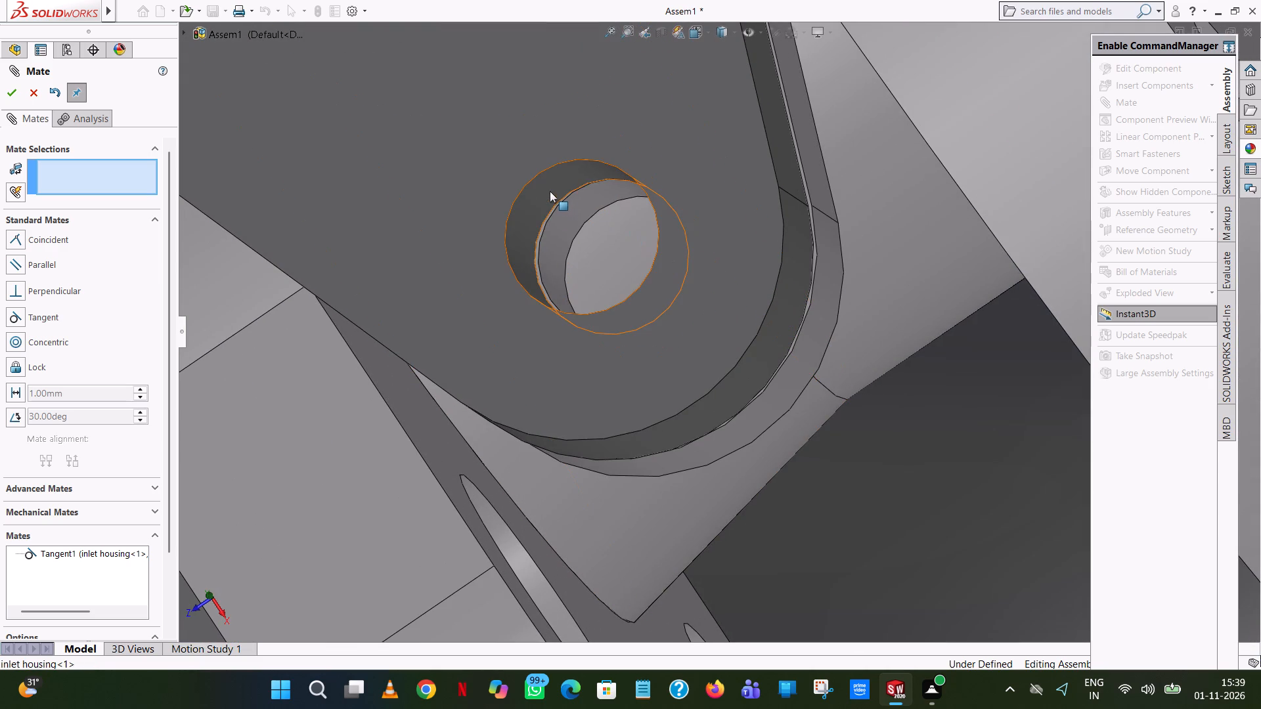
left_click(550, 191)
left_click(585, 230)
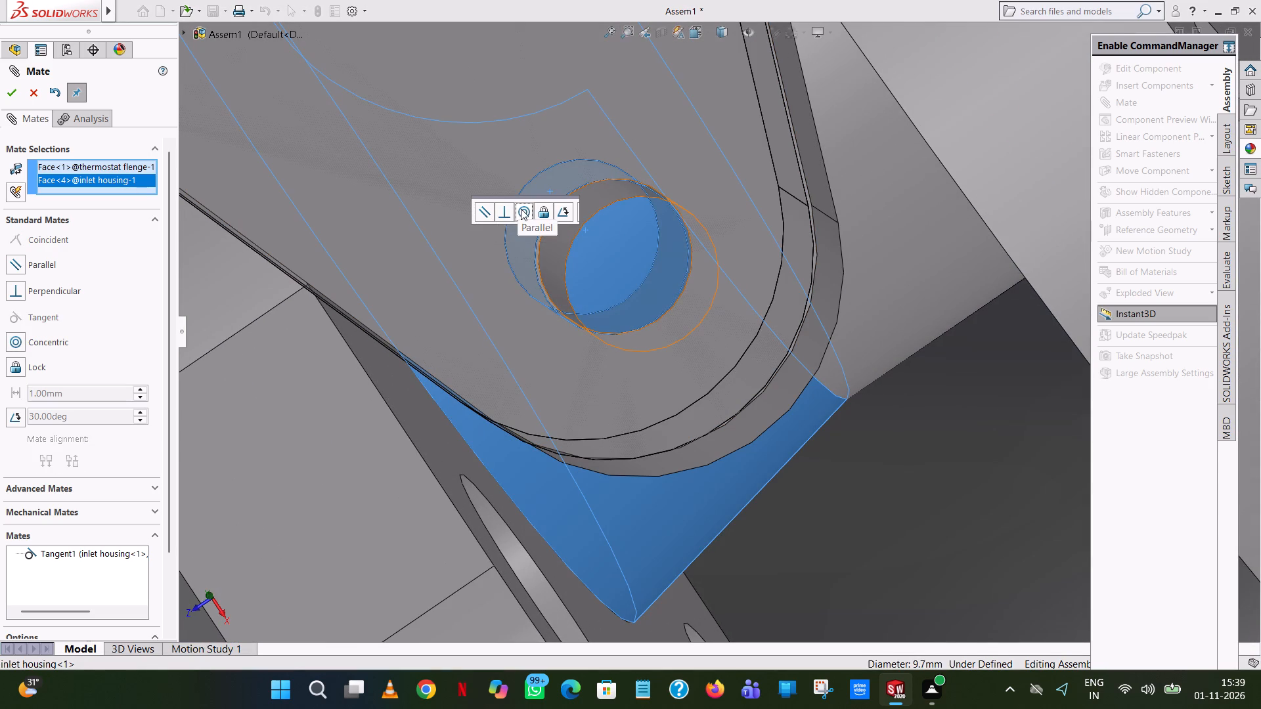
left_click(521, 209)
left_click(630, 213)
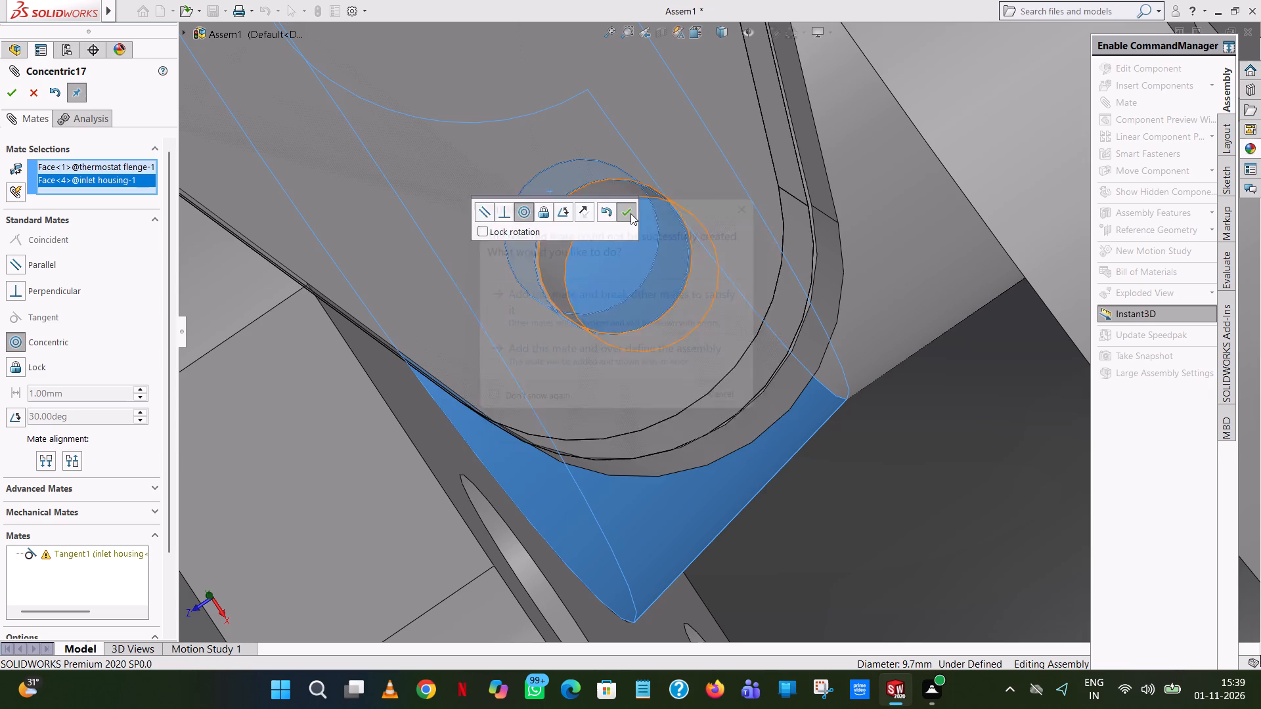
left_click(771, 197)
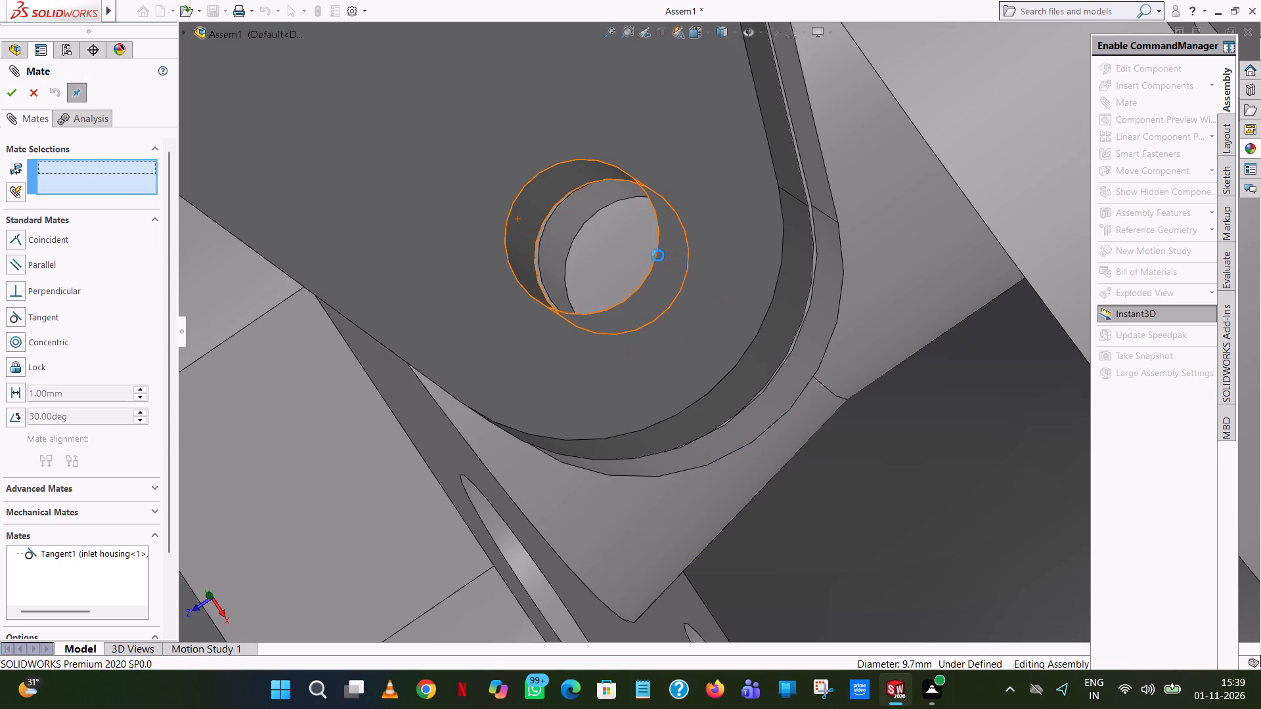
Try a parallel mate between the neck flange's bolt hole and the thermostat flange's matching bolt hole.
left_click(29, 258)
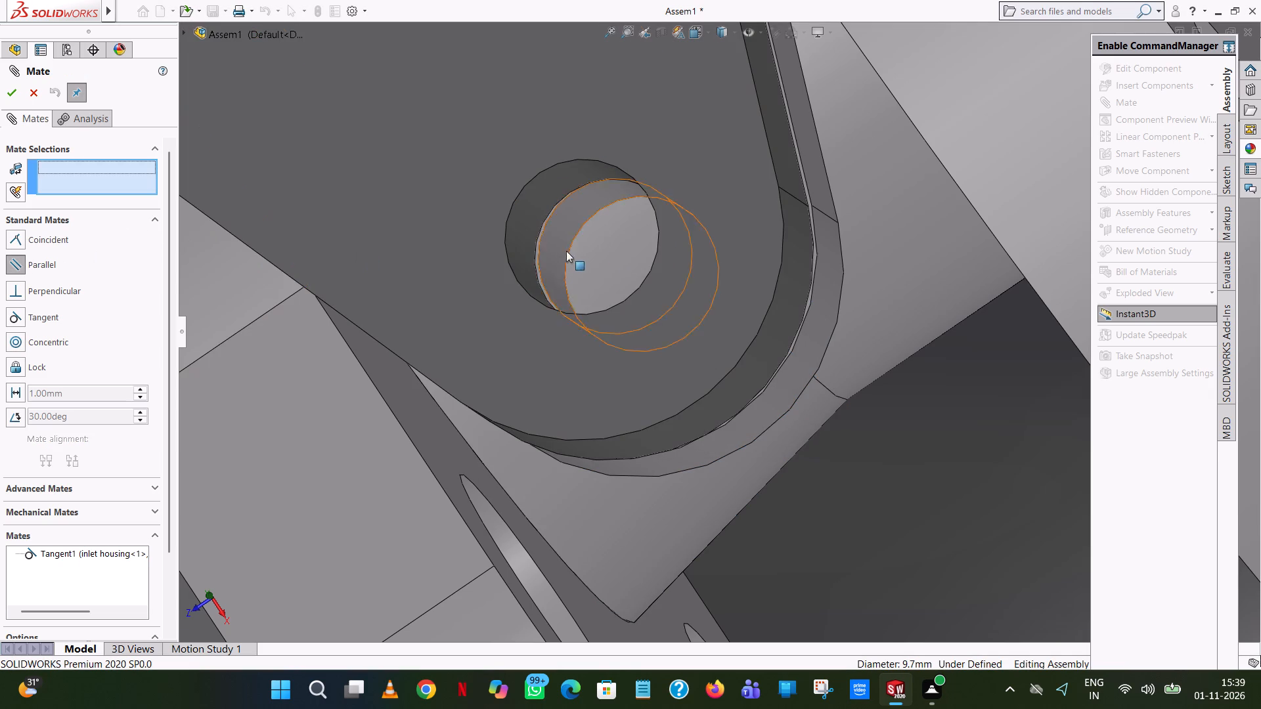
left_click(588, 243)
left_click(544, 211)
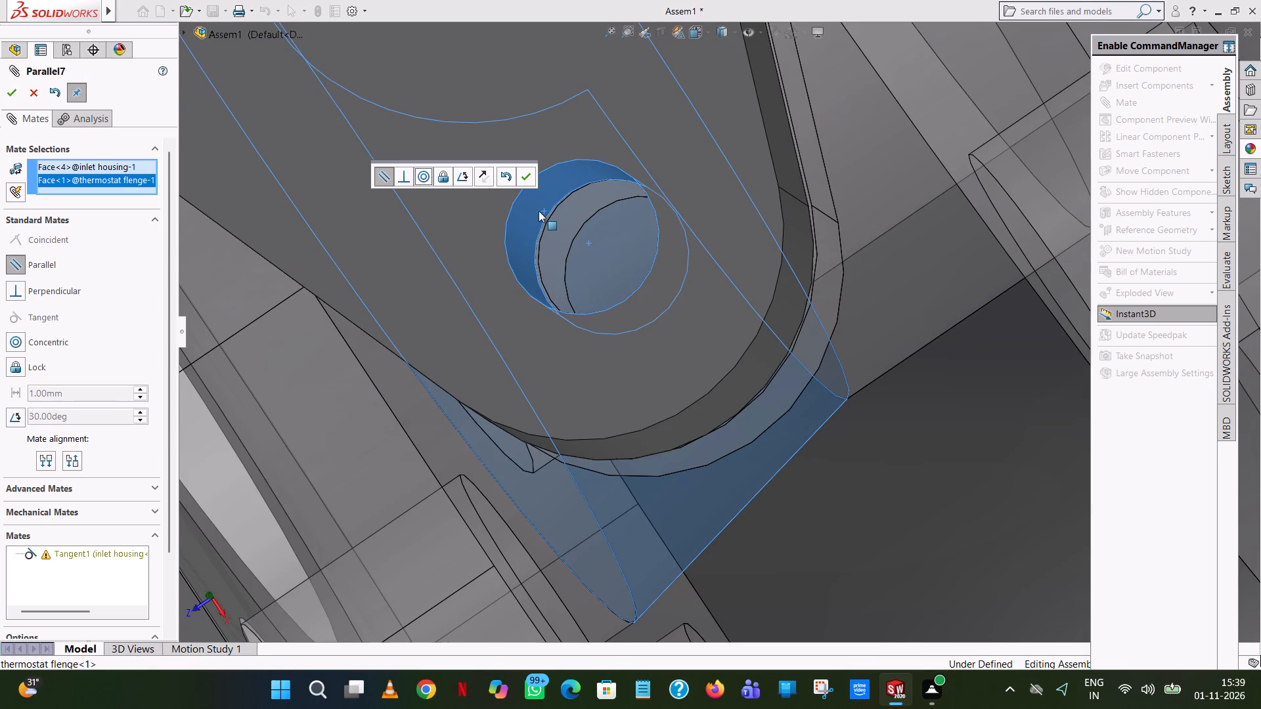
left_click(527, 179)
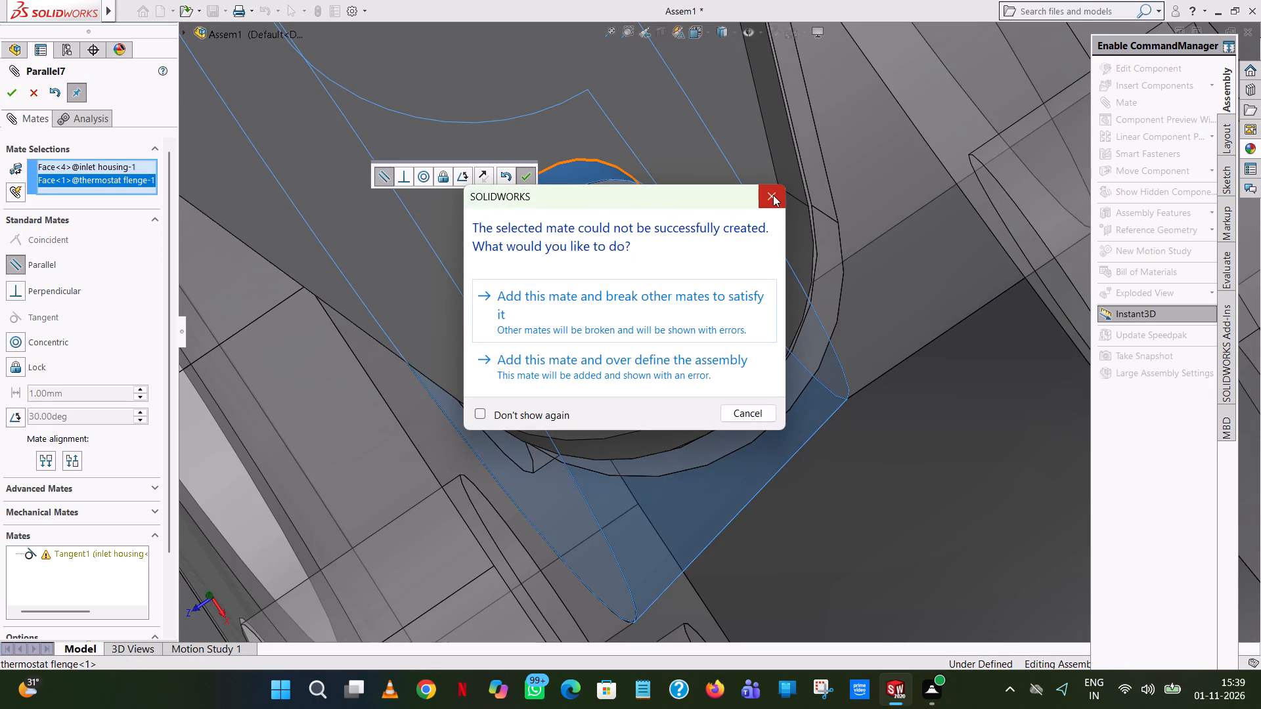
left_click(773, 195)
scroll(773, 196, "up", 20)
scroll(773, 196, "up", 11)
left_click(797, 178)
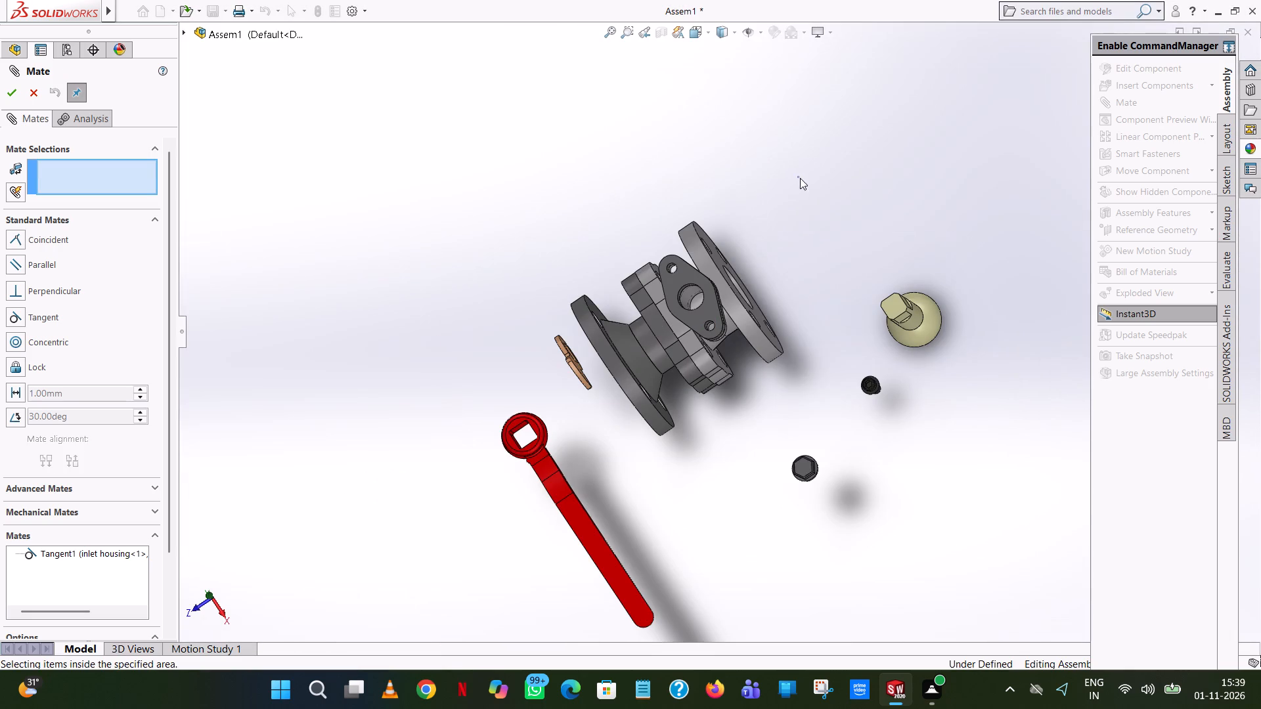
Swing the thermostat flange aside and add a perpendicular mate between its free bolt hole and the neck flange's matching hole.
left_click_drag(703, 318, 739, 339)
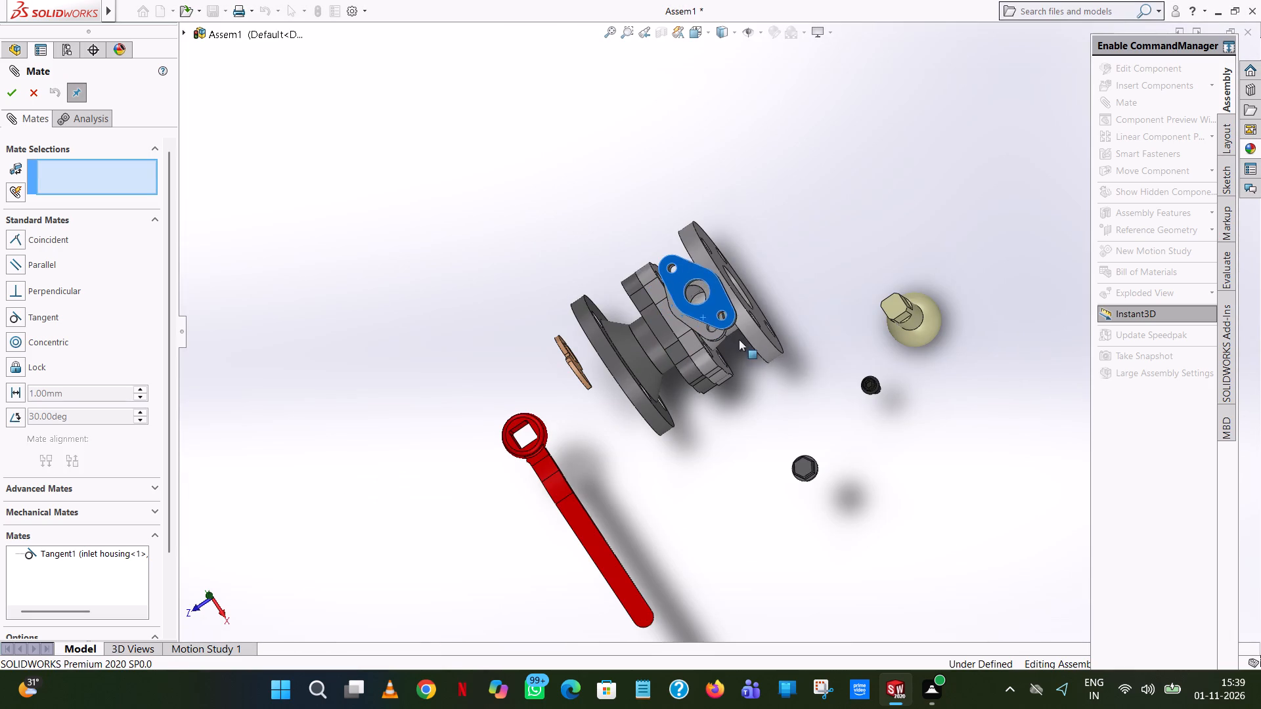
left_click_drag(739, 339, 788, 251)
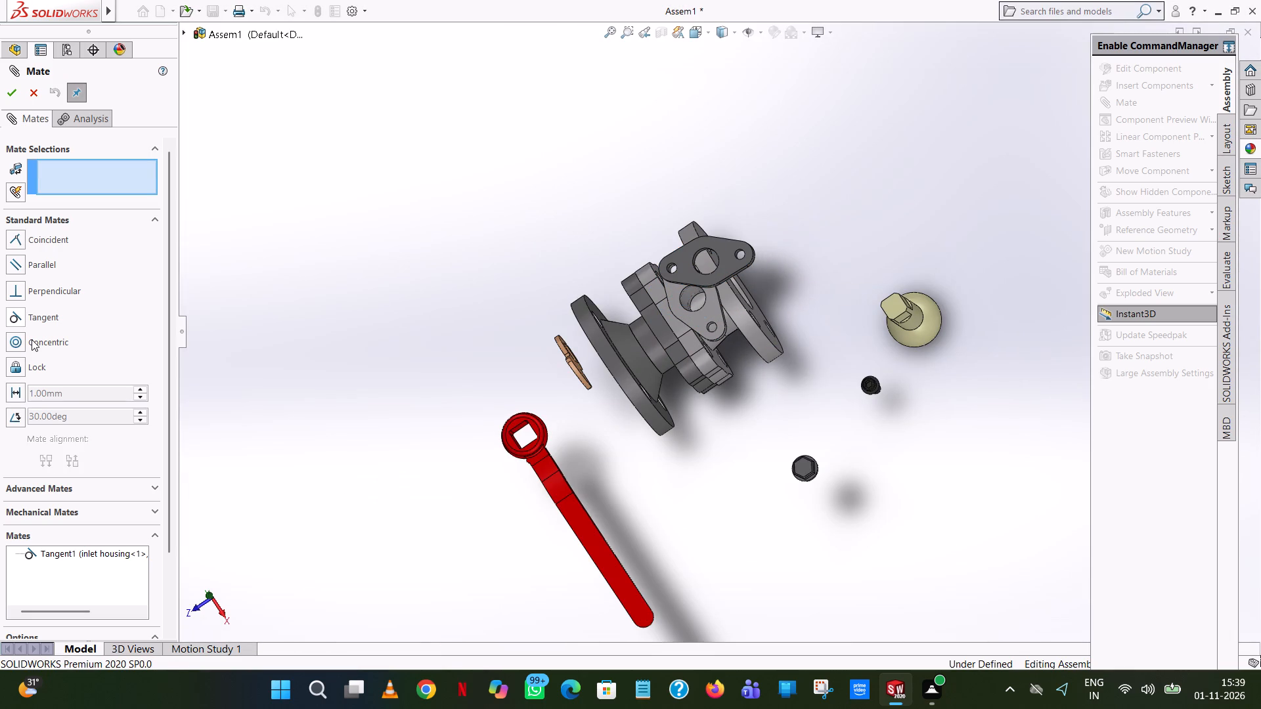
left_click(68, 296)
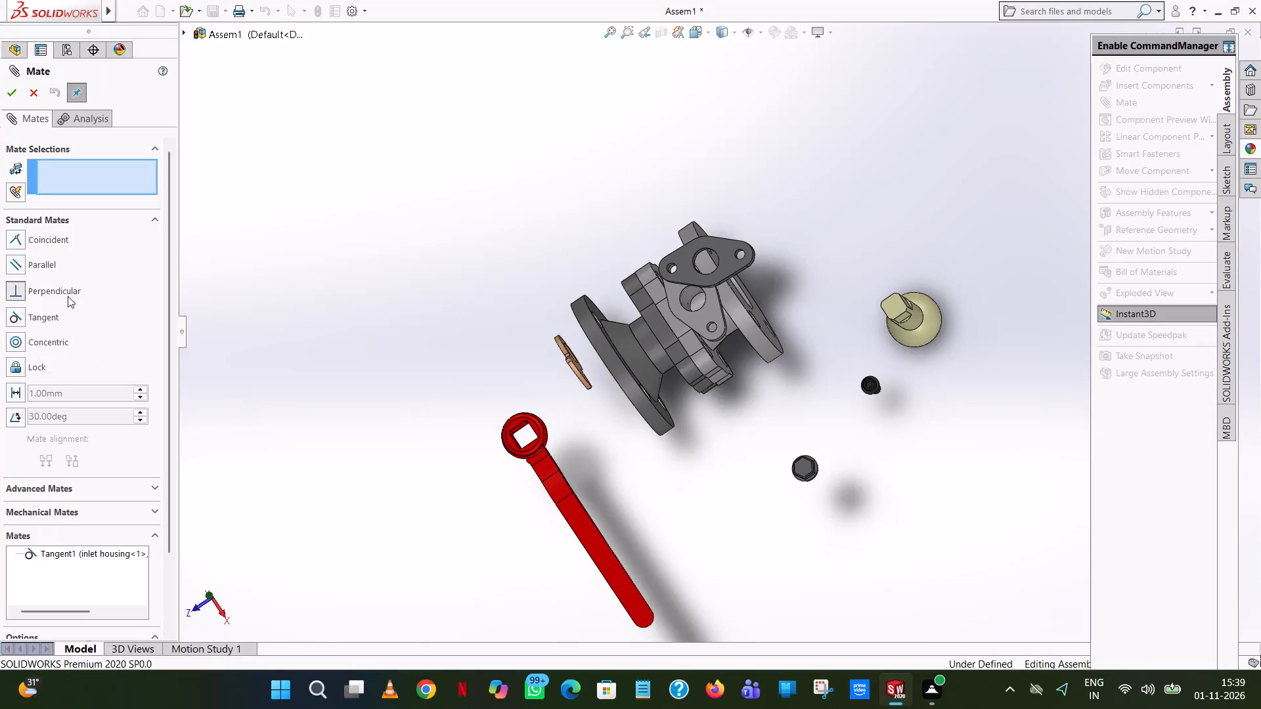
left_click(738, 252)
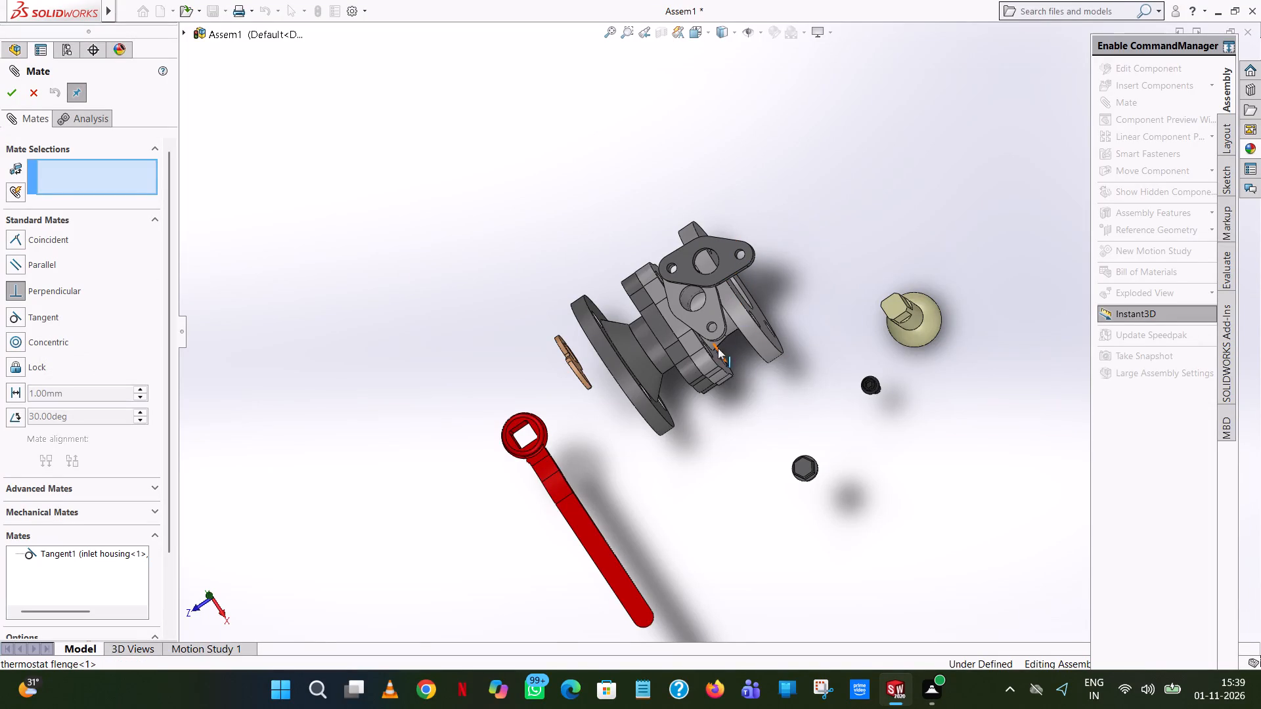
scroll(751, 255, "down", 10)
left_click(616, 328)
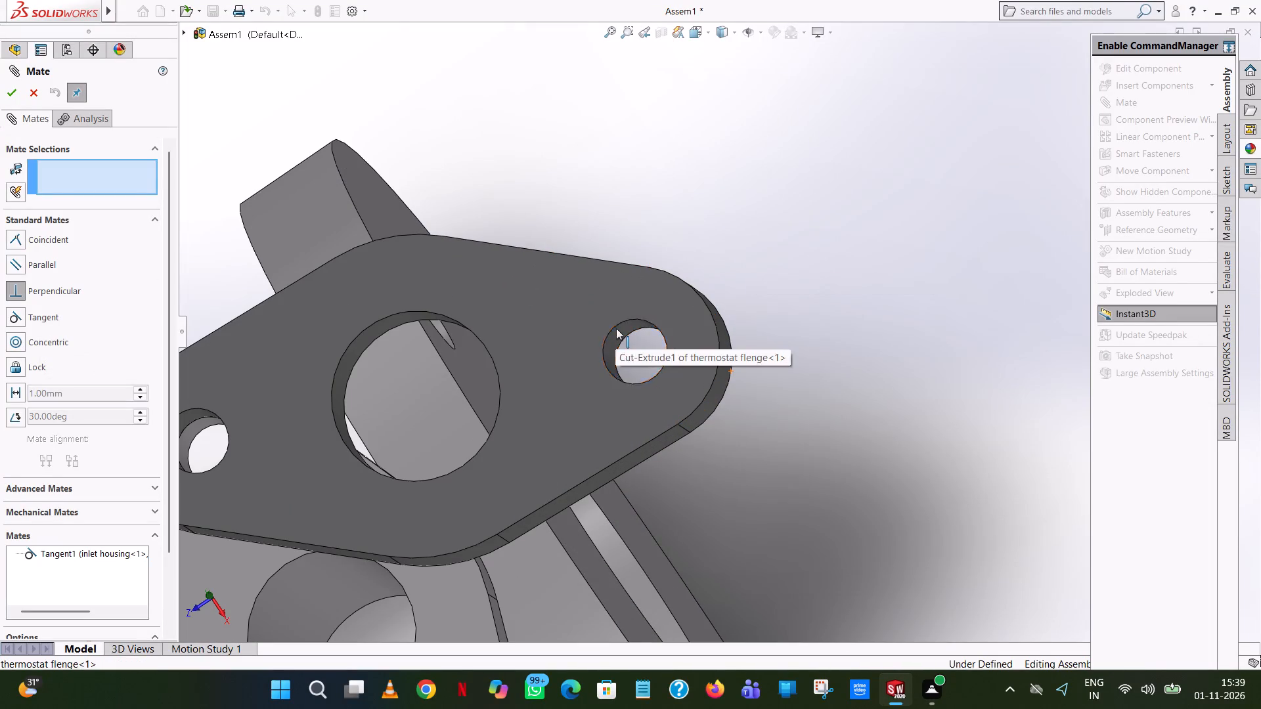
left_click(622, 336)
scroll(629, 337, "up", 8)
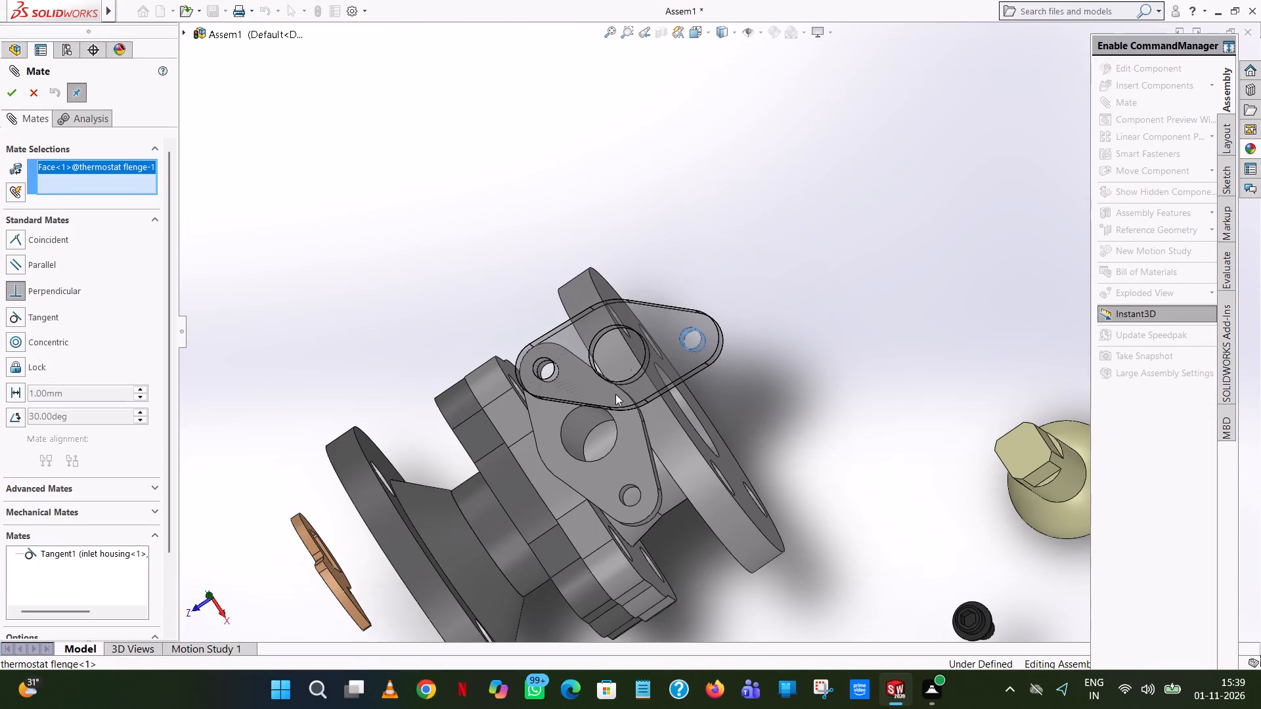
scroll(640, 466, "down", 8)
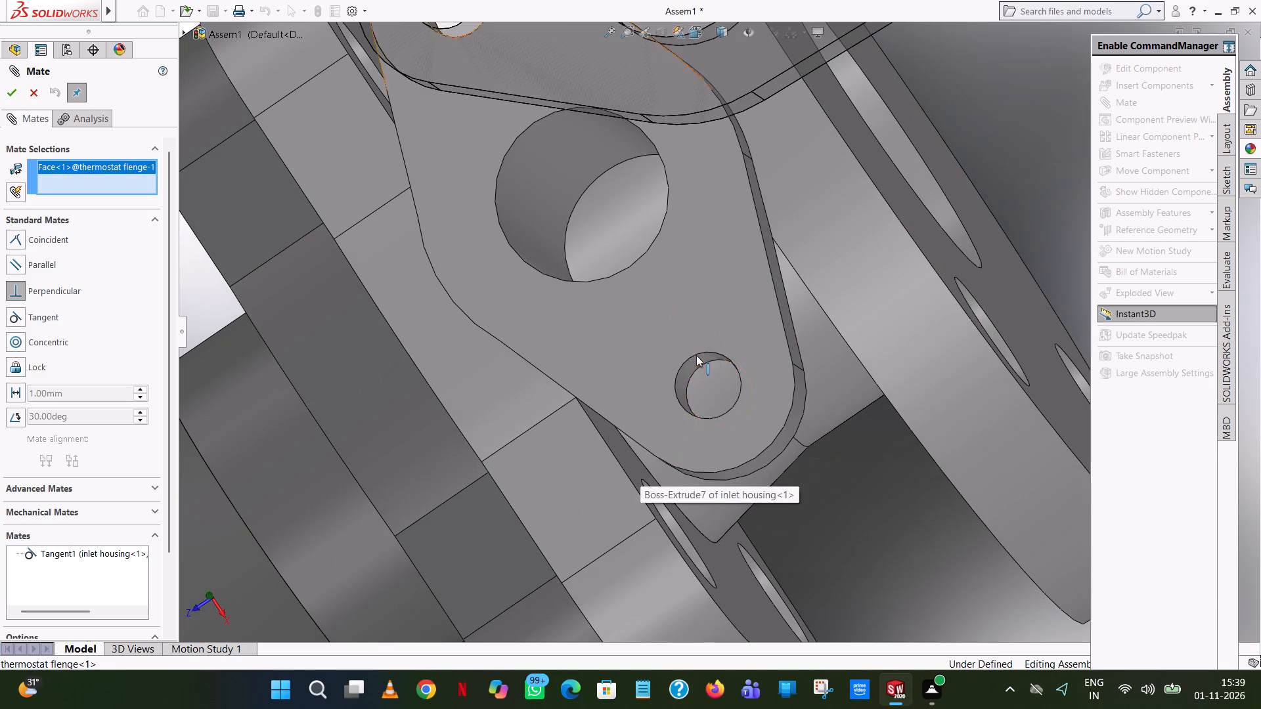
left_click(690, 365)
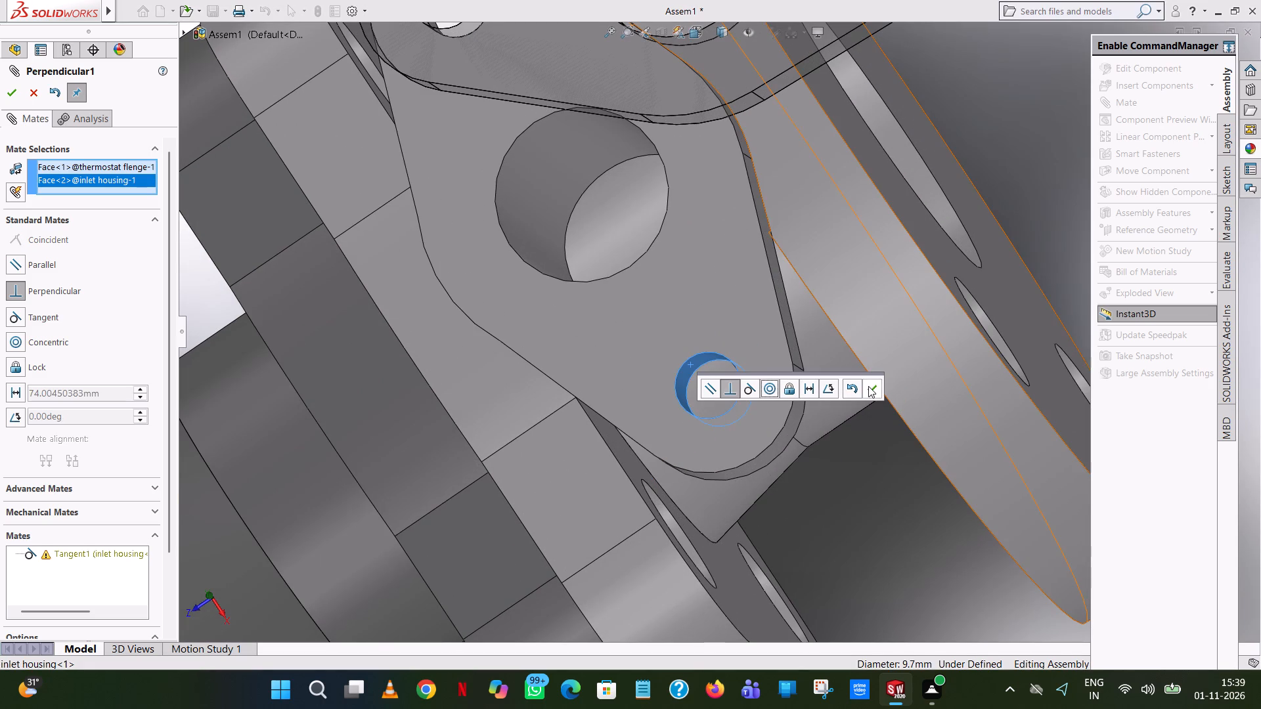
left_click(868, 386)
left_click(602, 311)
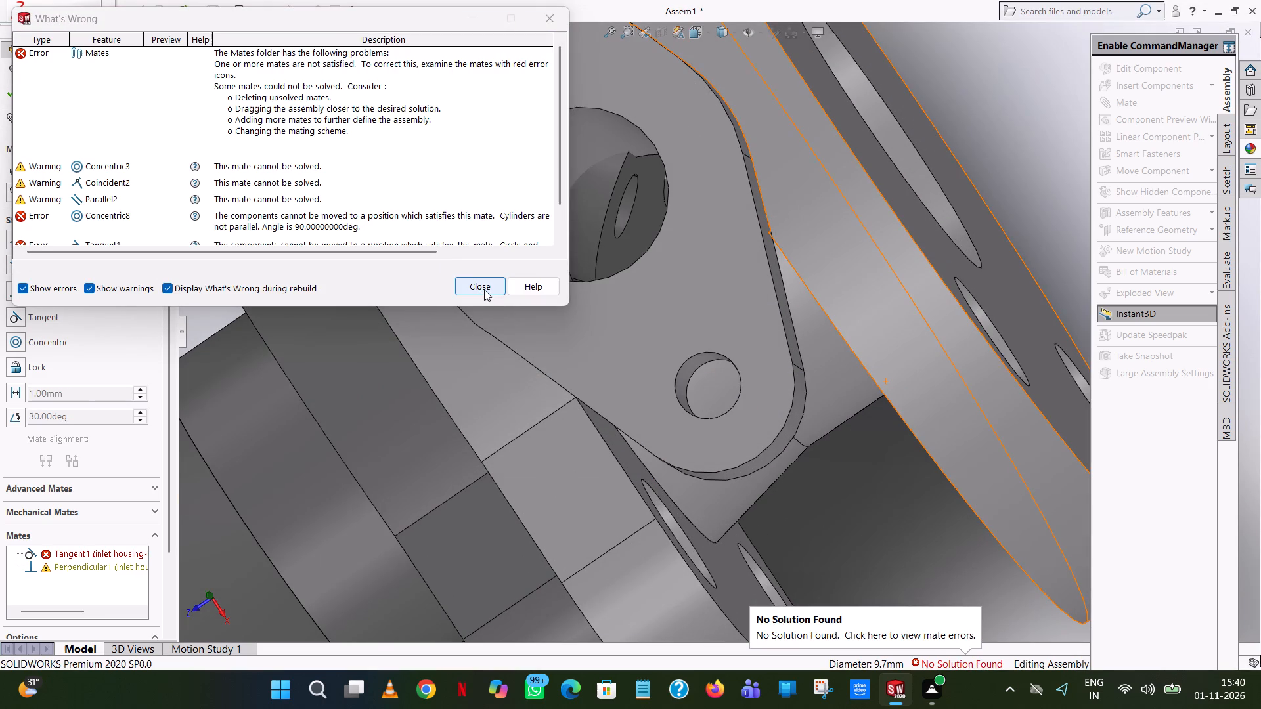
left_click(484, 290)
Examine the valve assembly from several sides to check the effect of the perpendicular mate on the flange.
scroll(665, 339, "up", 6)
scroll(750, 373, "up", 1)
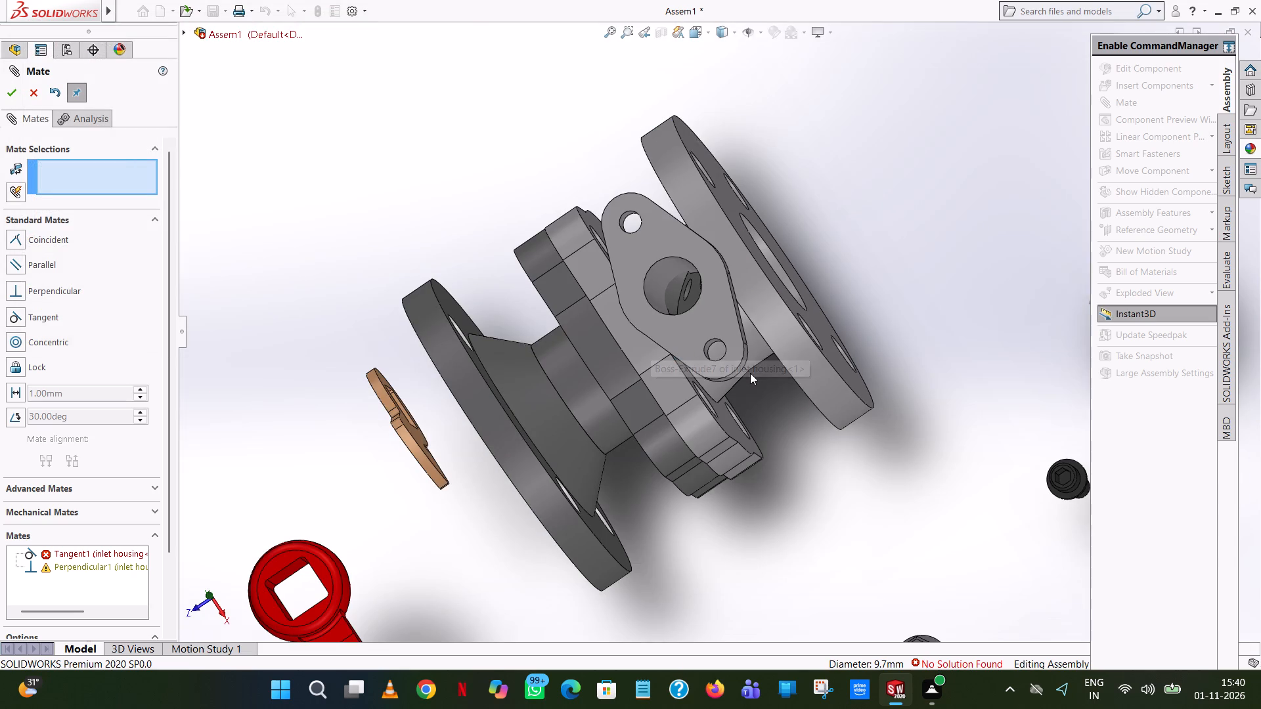
scroll(750, 373, "up", 1)
middle_click_drag(753, 376, 787, 85)
scroll(789, 406, "up", 1)
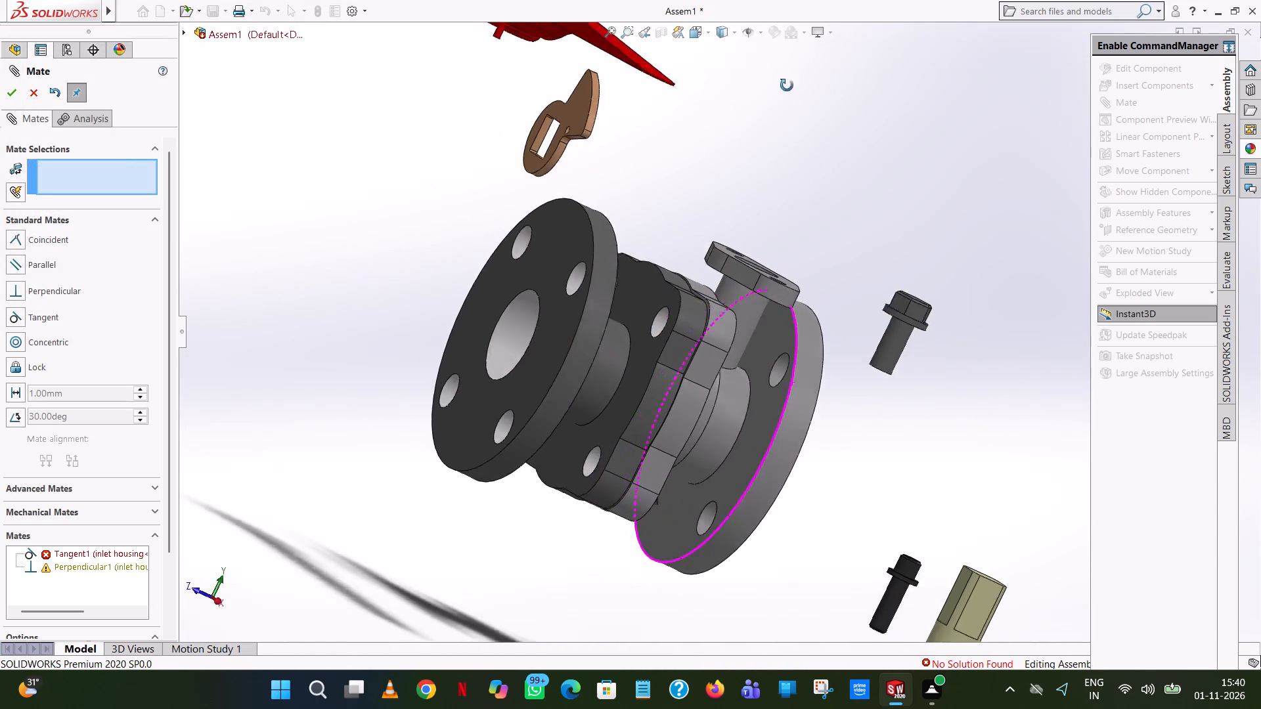
middle_click_drag(787, 85, 755, 62)
scroll(755, 63, "down", 1)
scroll(728, 175, "up", 7)
scroll(753, 463, "down", 1)
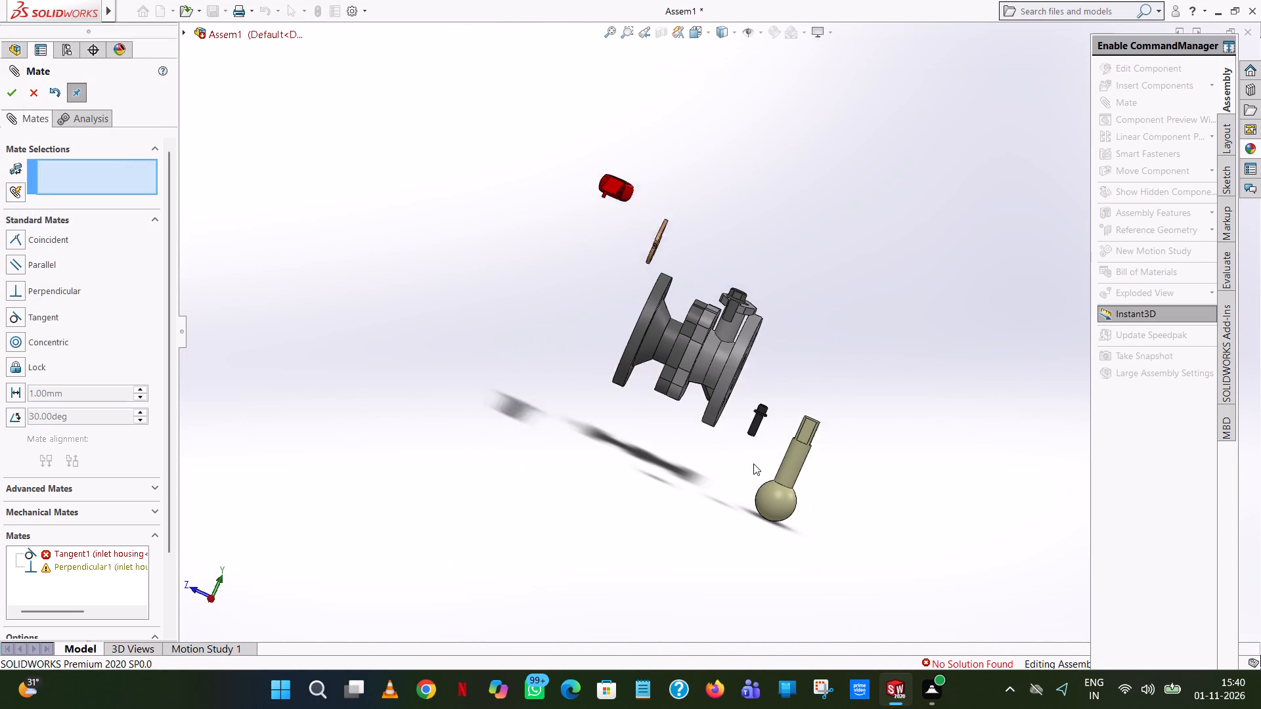
scroll(753, 463, "down", 2)
middle_click_drag(695, 303, 774, 412)
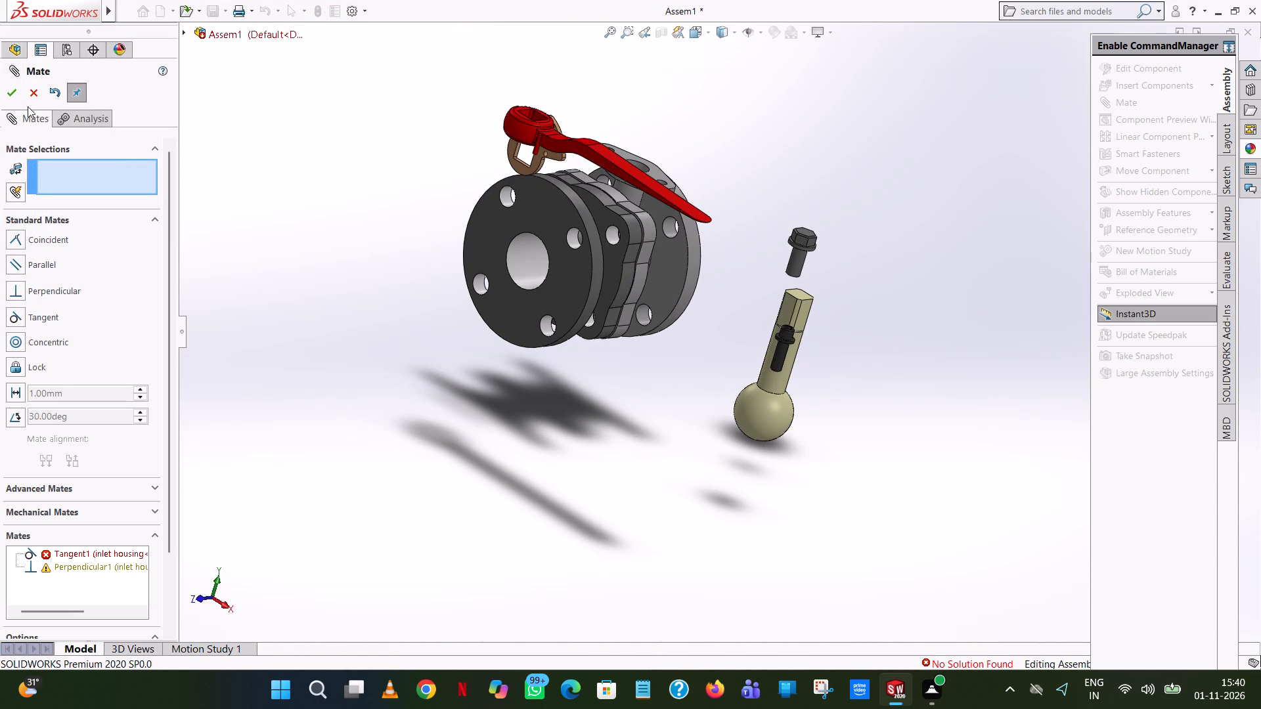
End the Mate command and undo the tangent and perpendicular mates between the inlet housing and thermostat flange.
left_click(37, 90)
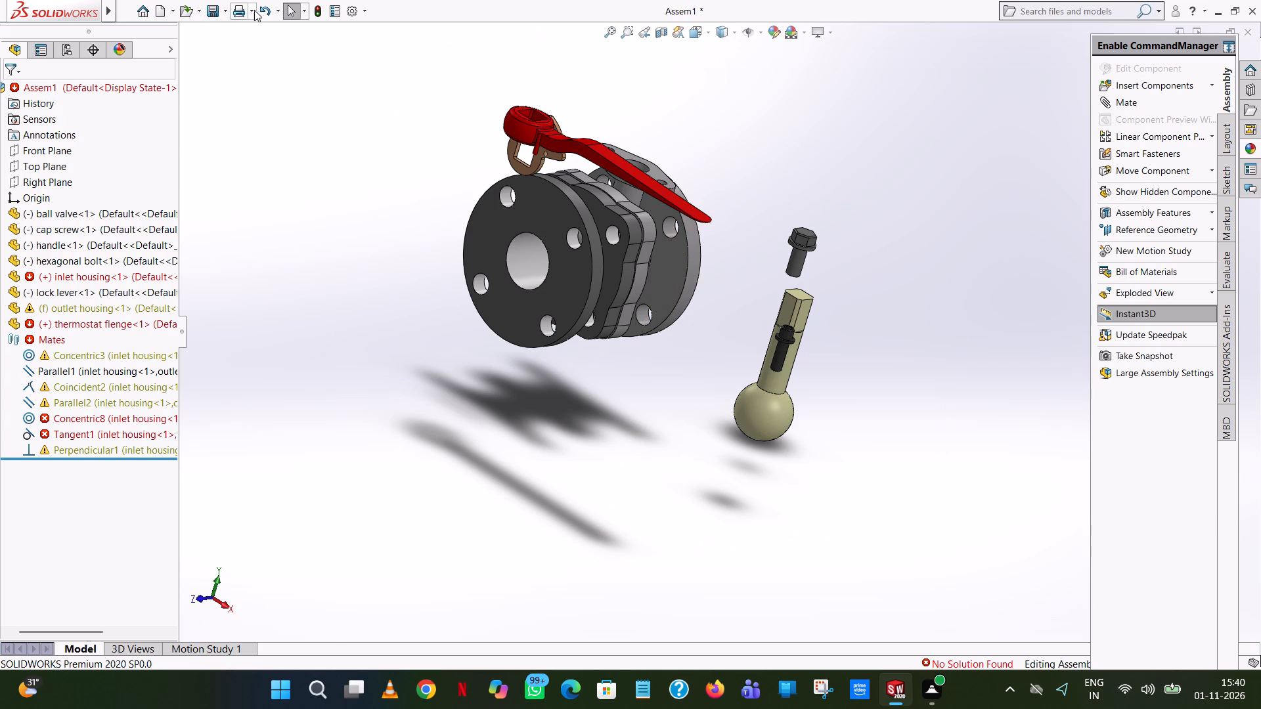
left_click(261, 9)
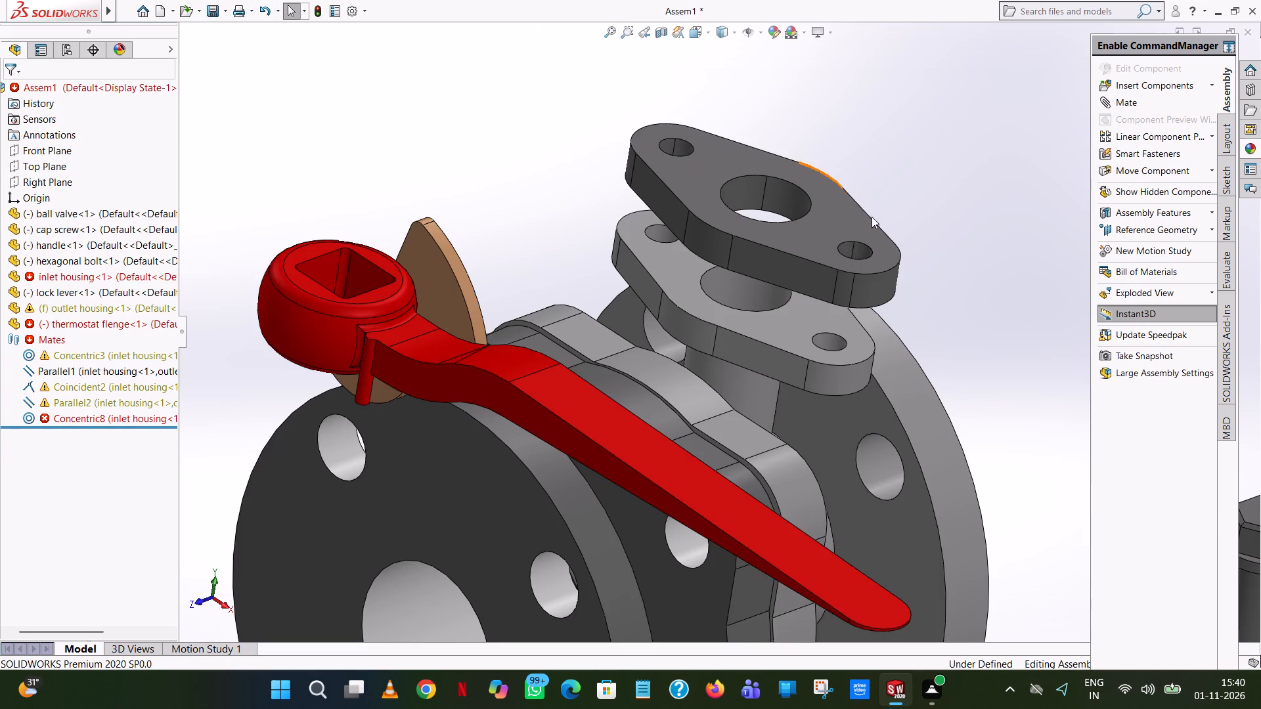
Move the thermostat flange off the inlet housing's neck flange so it sits offset over the housing joint.
middle_click_drag(891, 238, 893, 388)
scroll(795, 190, "up", 1)
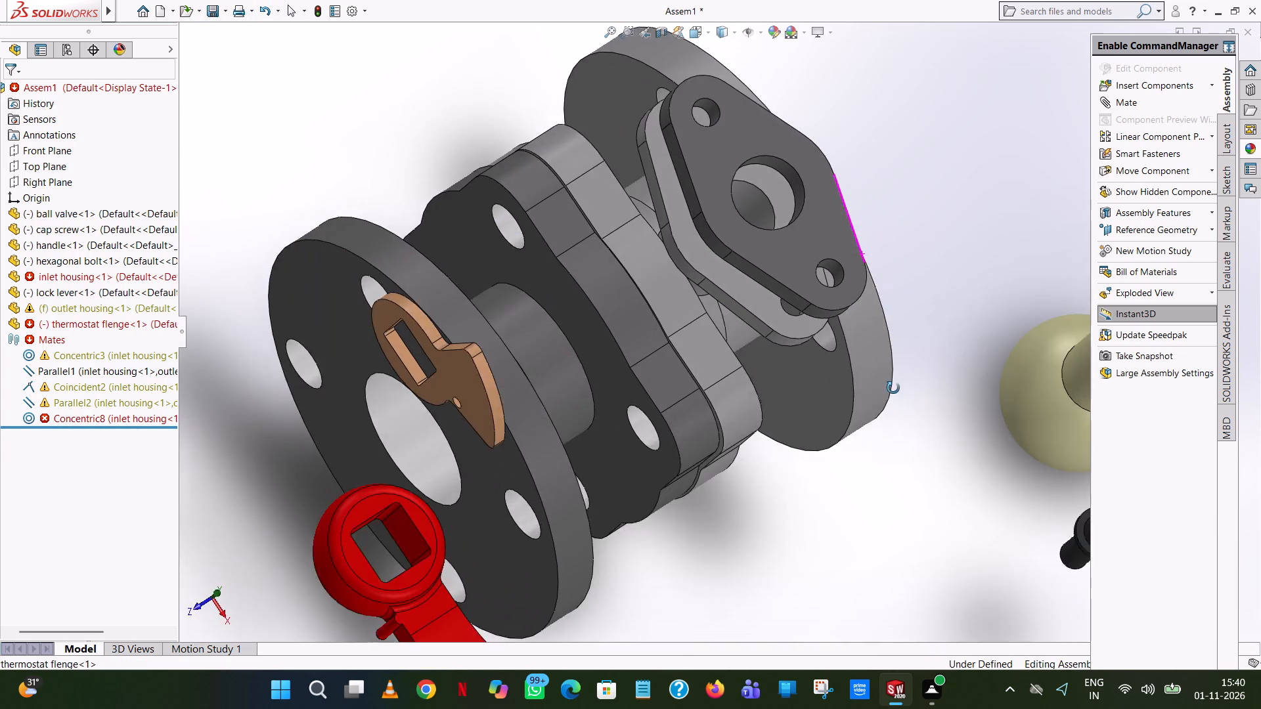
middle_click_drag(893, 388, 857, 448)
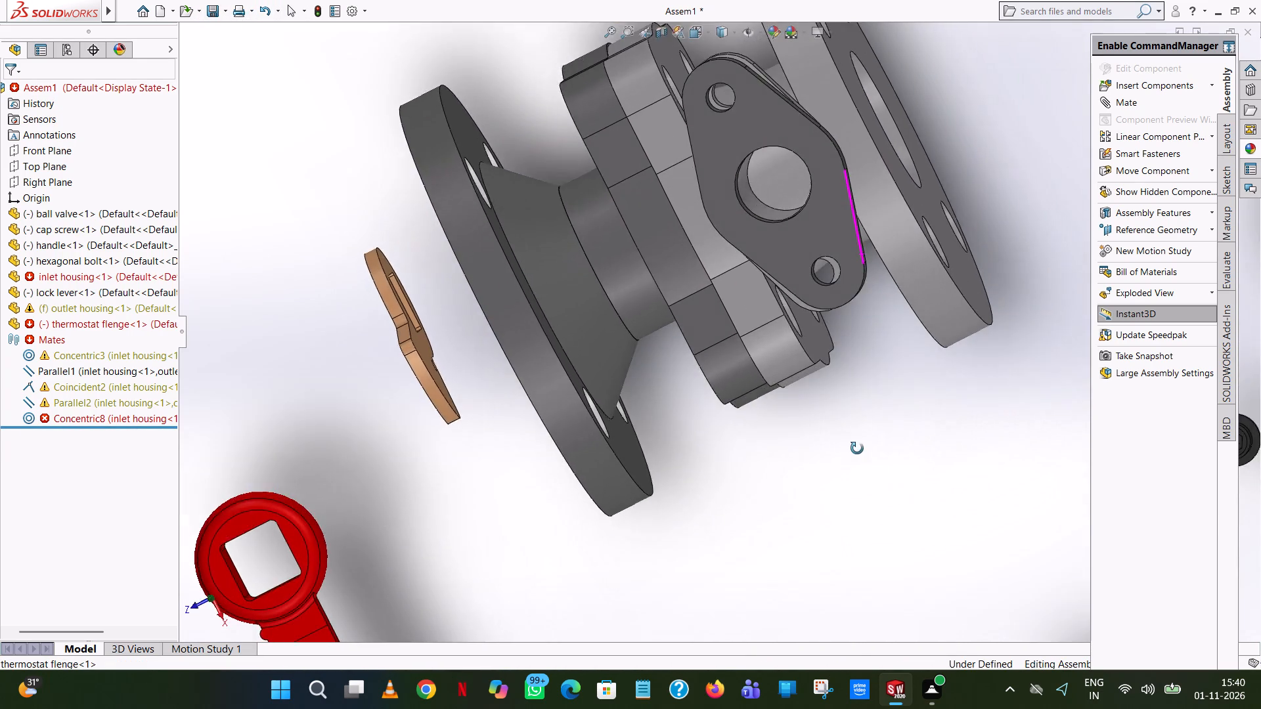
middle_click_drag(857, 448, 870, 344)
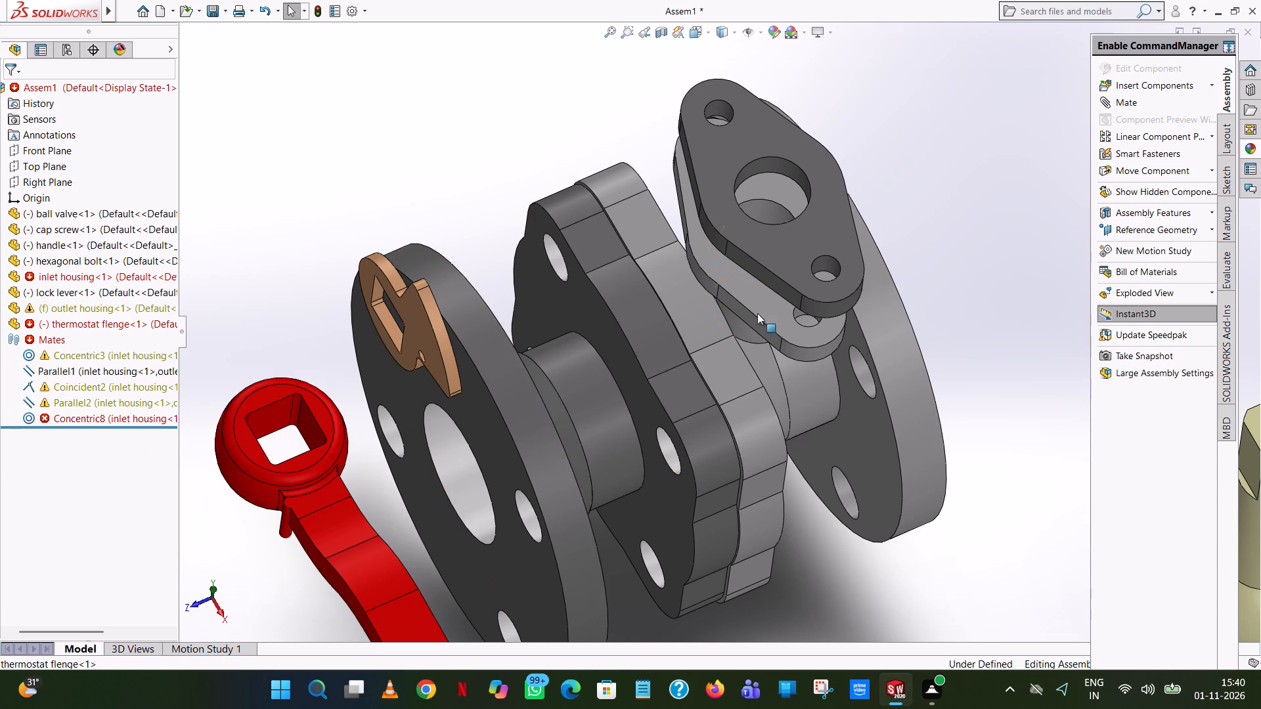
scroll(877, 219, "up", 1)
middle_click_drag(877, 219, 866, 333)
scroll(863, 331, "down", 1)
left_click_drag(782, 256, 807, 223)
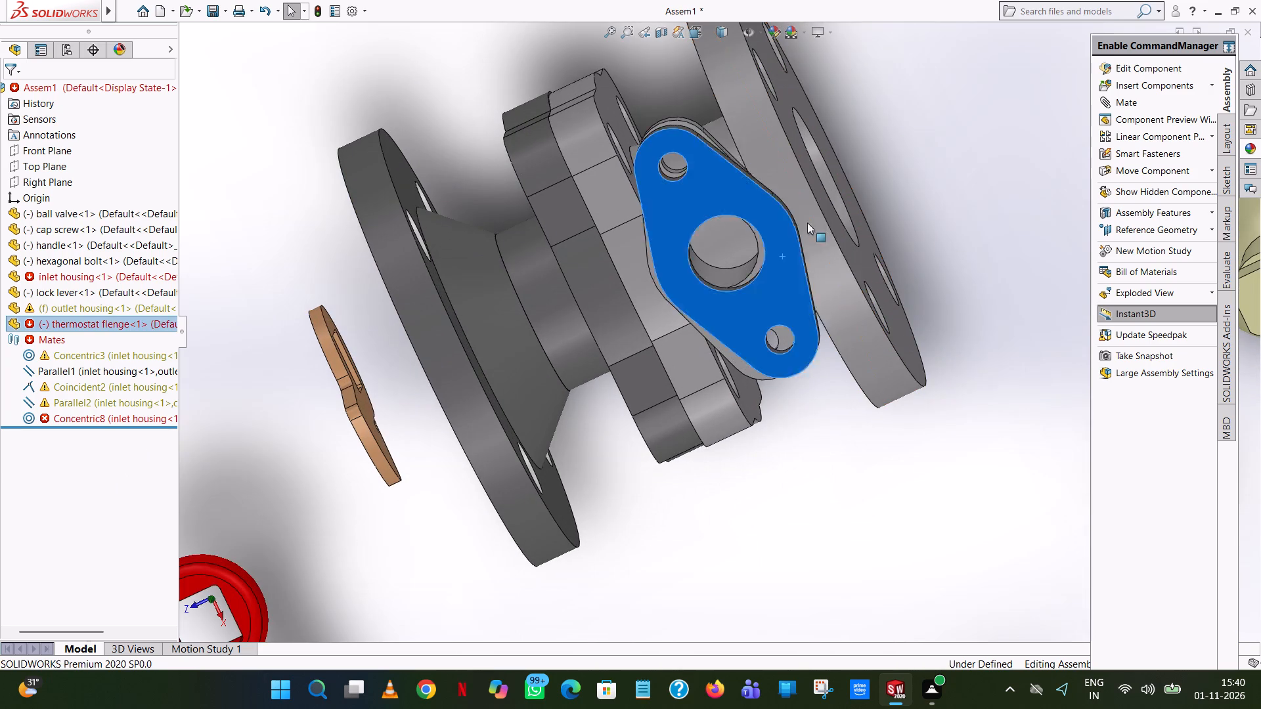
left_click_drag(807, 223, 552, 181)
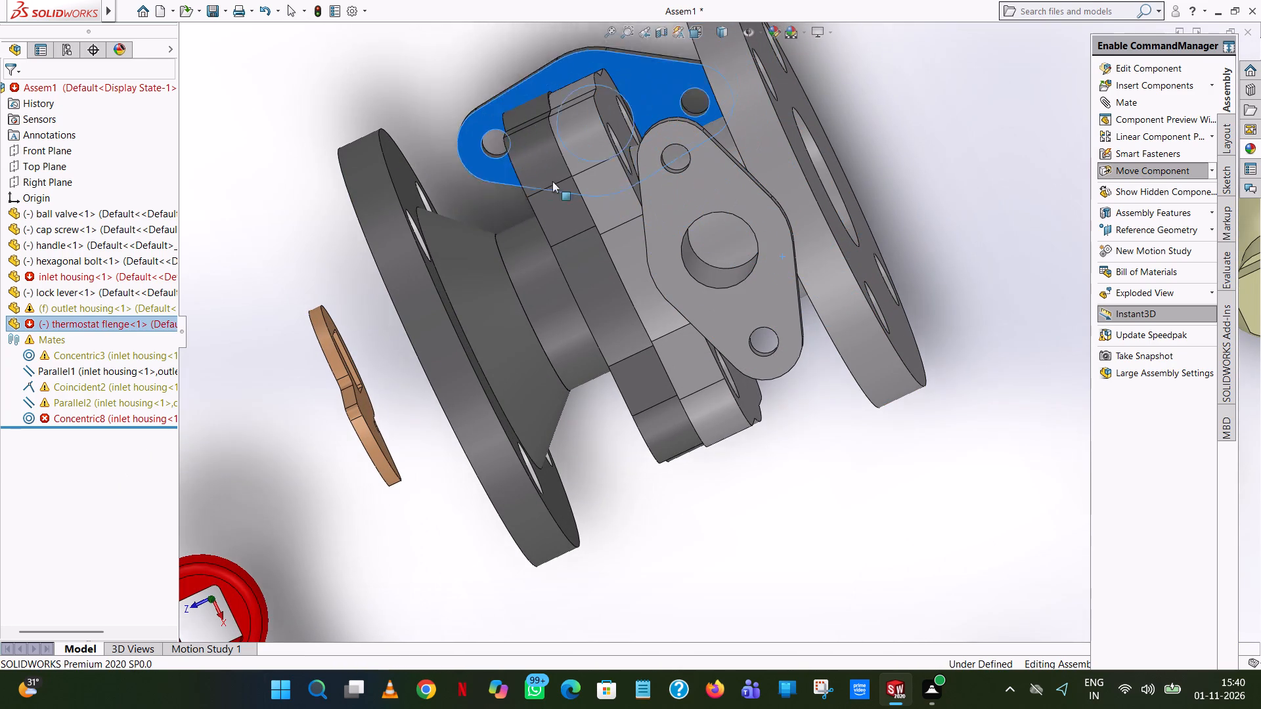
left_click_drag(552, 181, 488, 158)
left_click(950, 164)
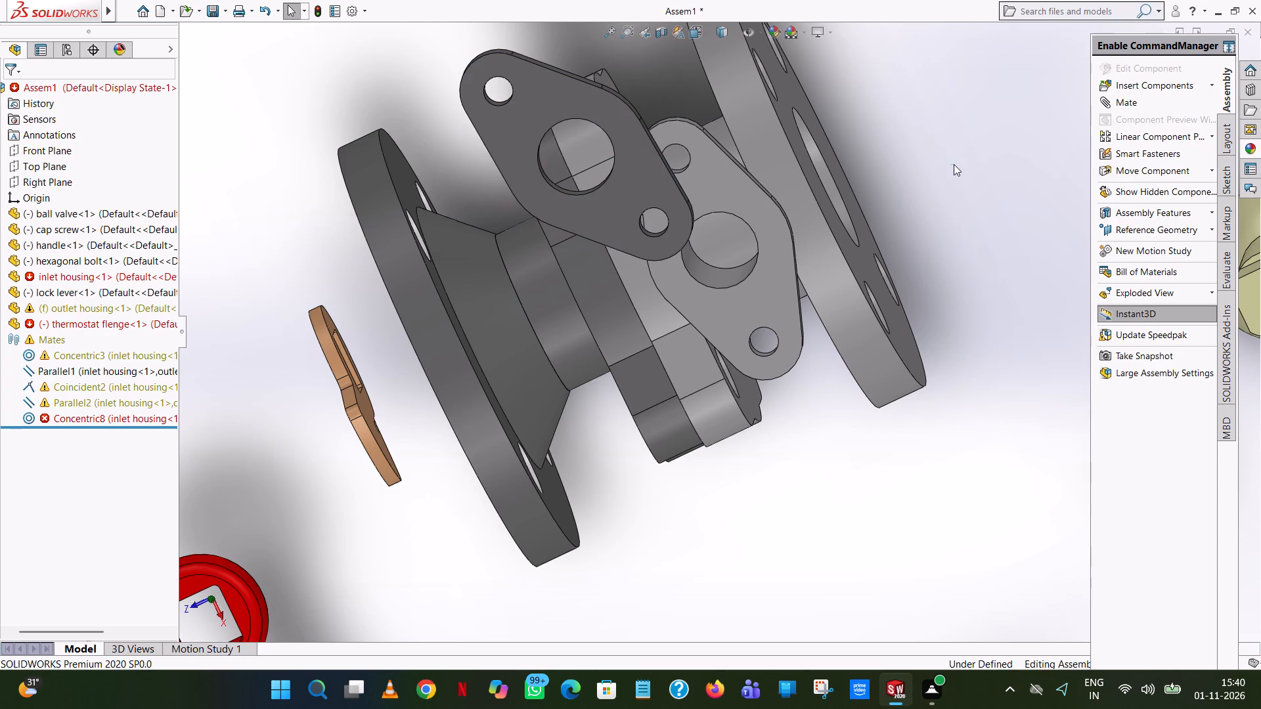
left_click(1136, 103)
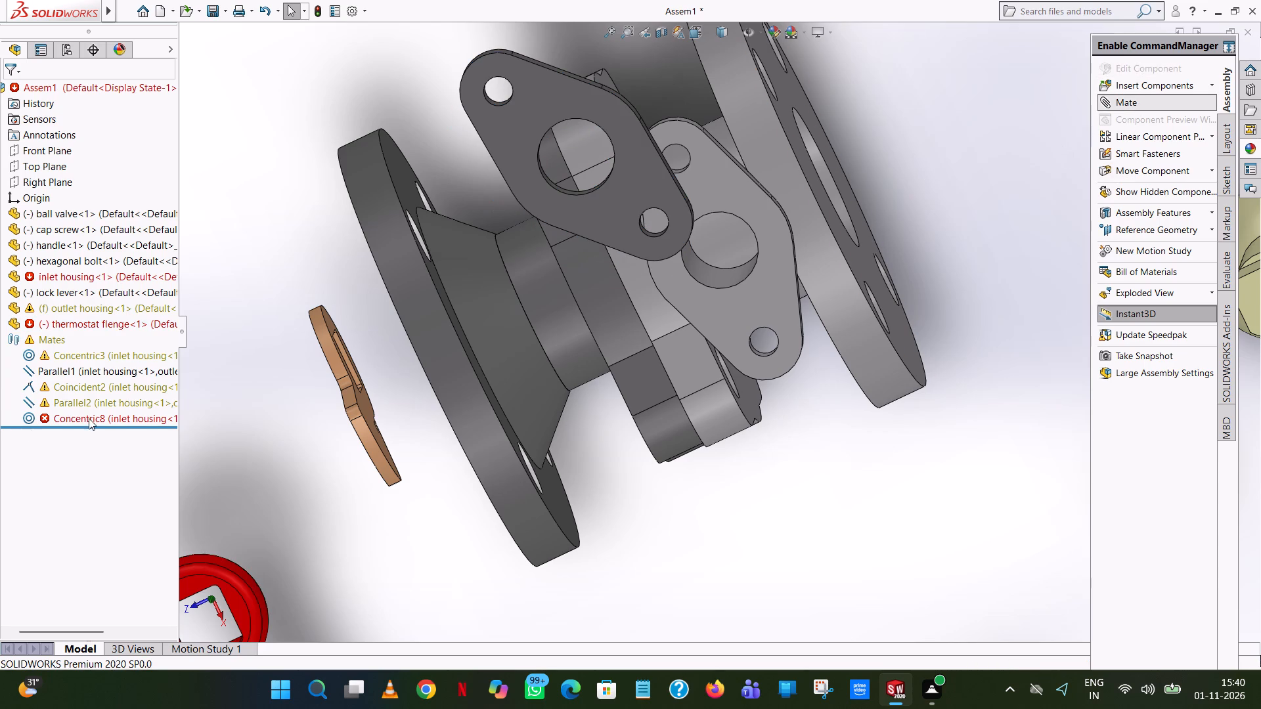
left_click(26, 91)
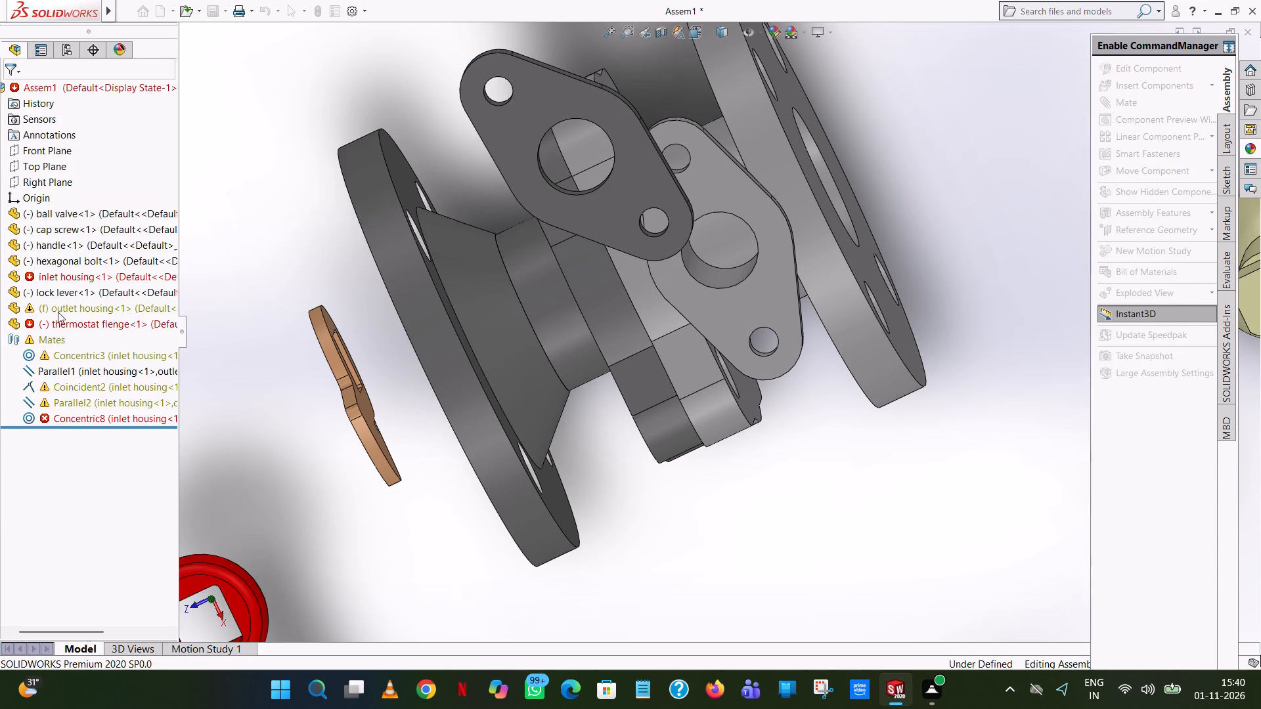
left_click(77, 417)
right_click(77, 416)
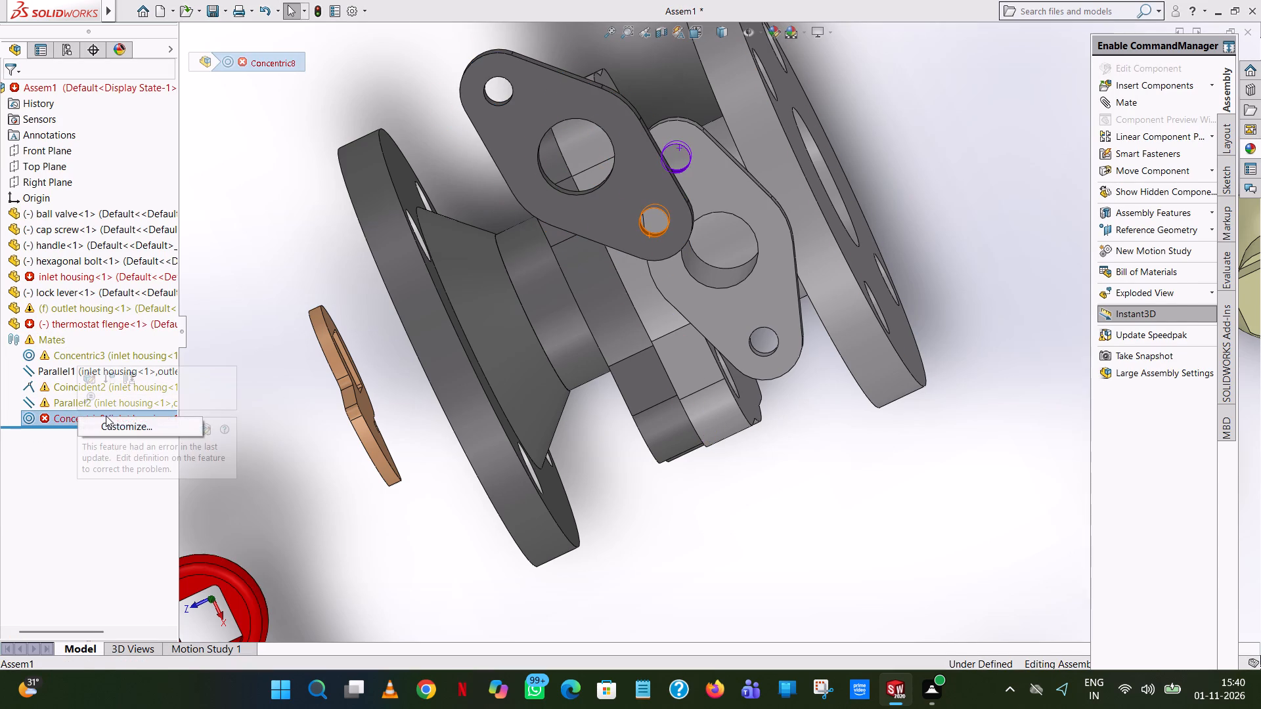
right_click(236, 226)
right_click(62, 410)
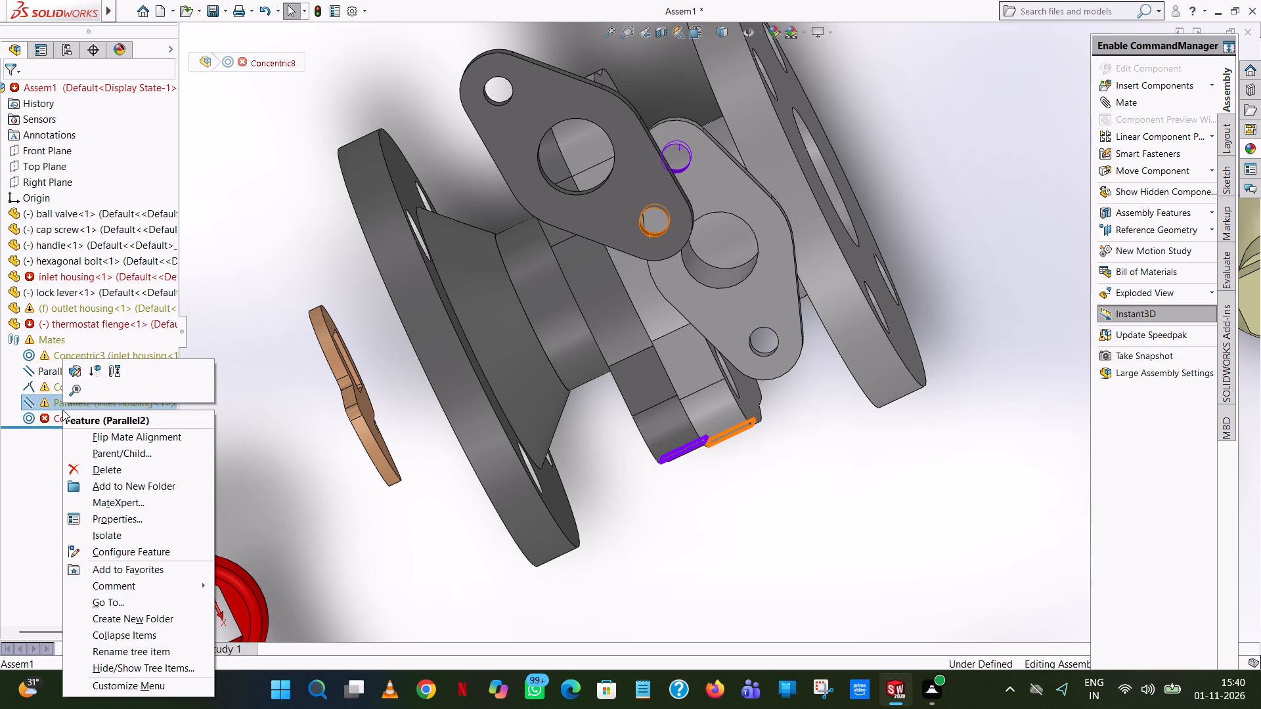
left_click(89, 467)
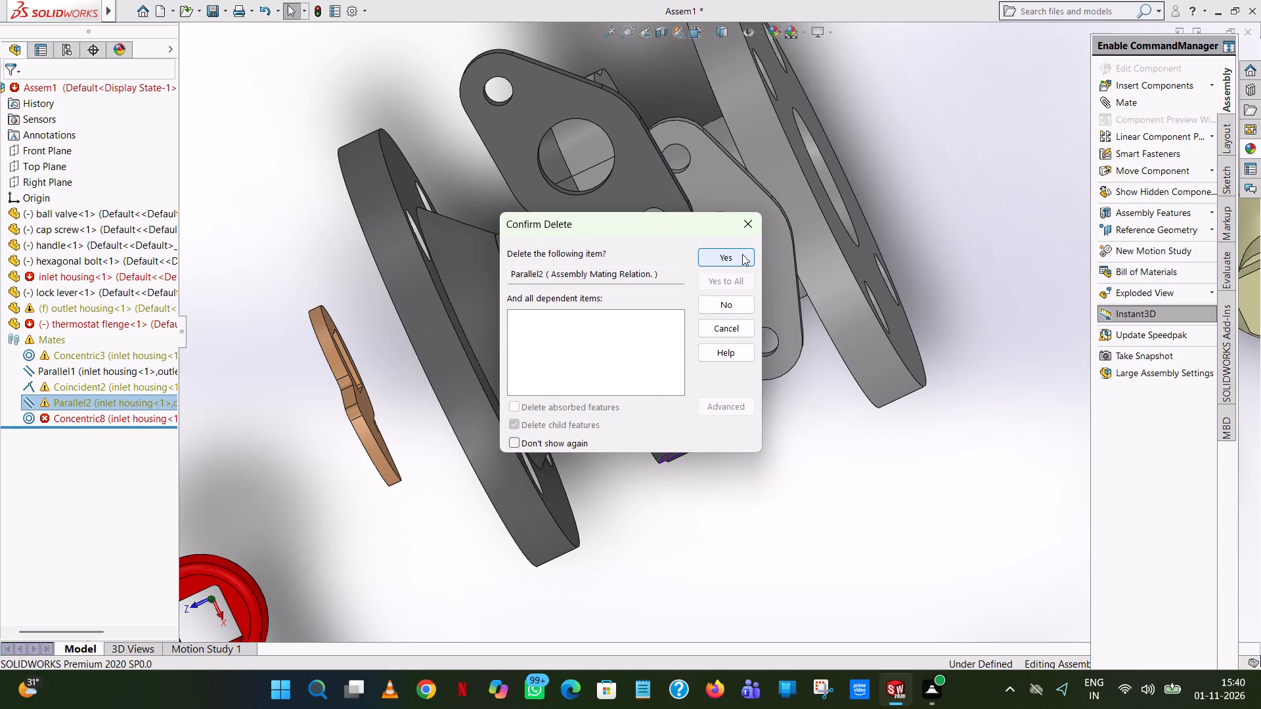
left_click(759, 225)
Delete the Concentric8 mate between the inlet housing and the thermostat flange.
right_click(68, 418)
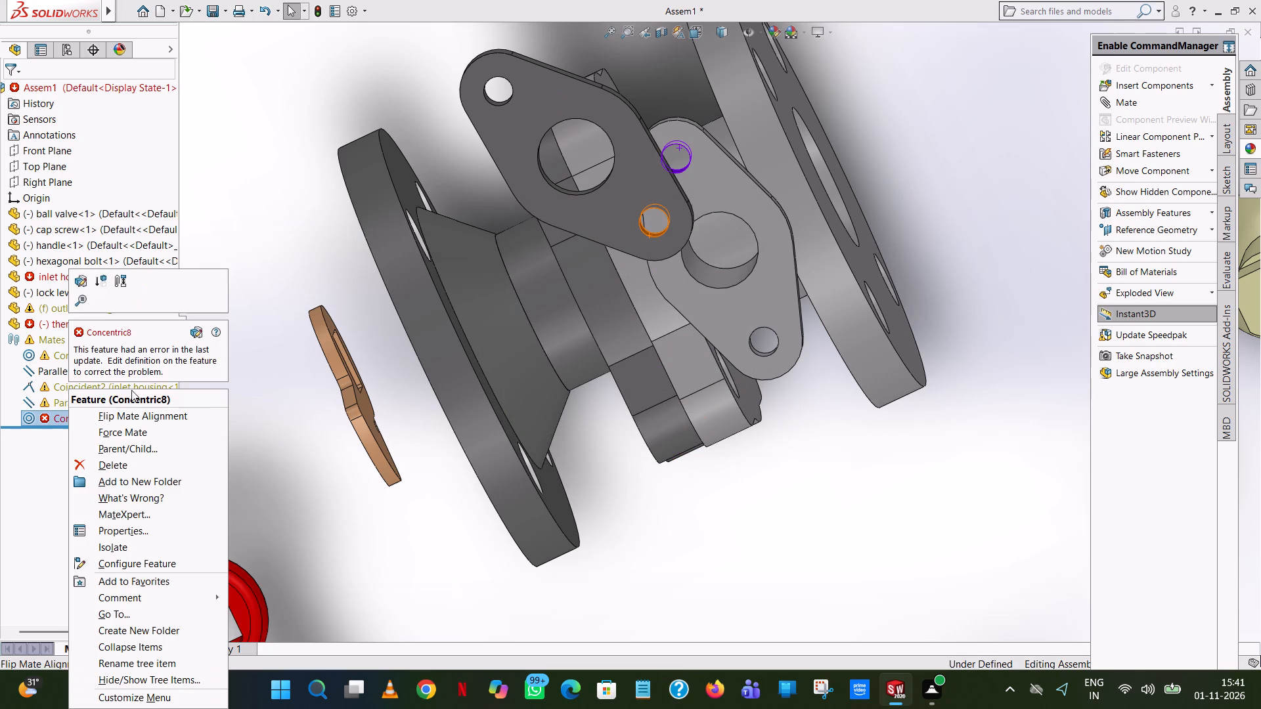
left_click(110, 469)
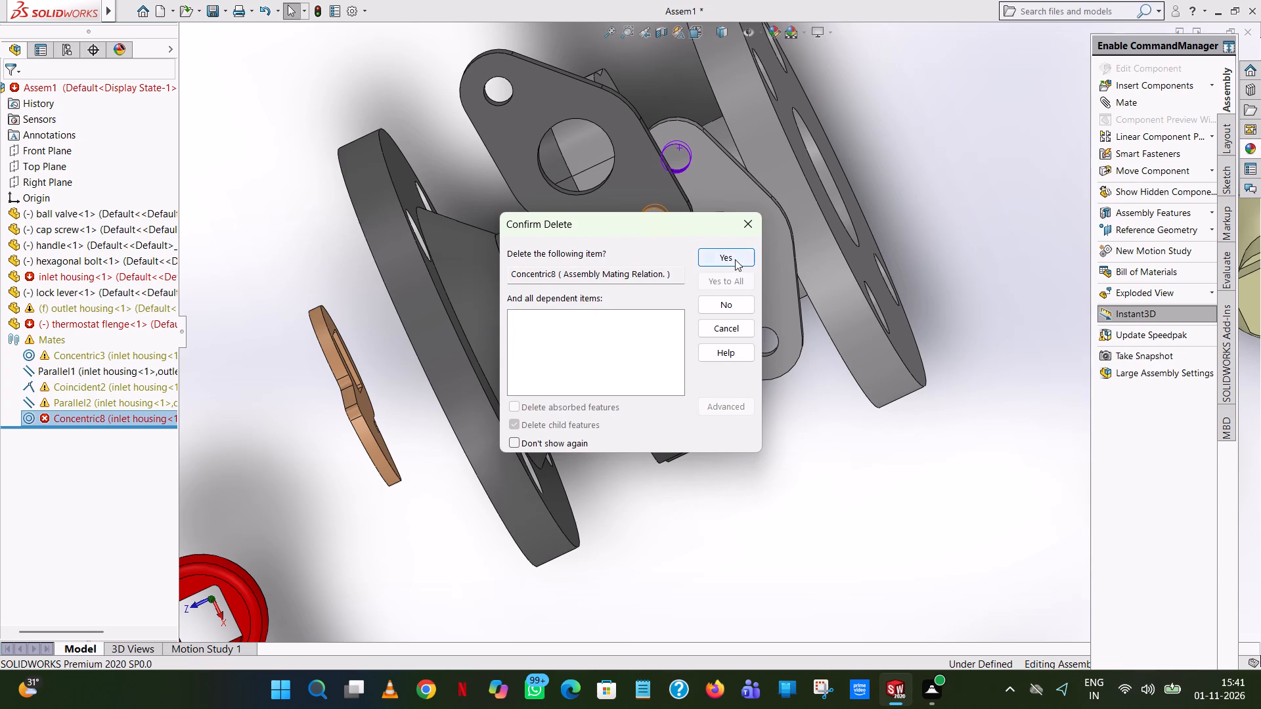
left_click(735, 259)
left_click(973, 209)
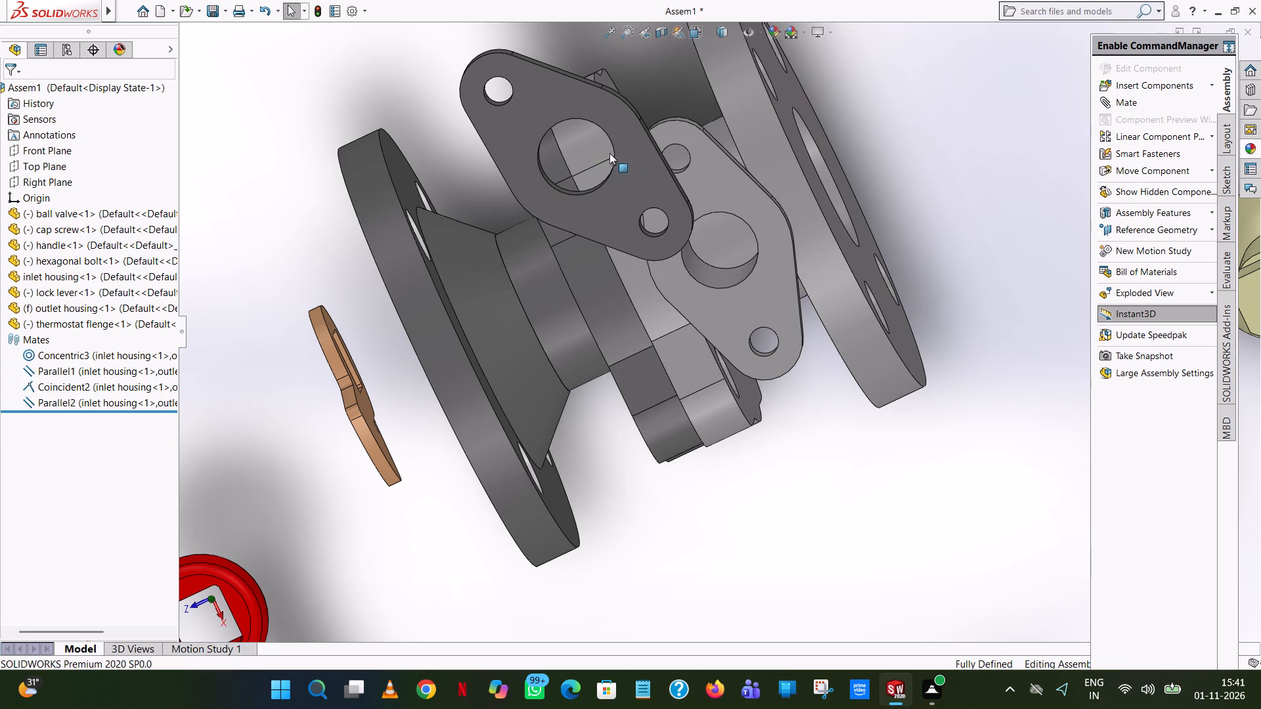
Shift the thermostat flange closer to the inlet housing's neck flange and begin a concentric mate between the two flanges.
left_click_drag(632, 162, 679, 238)
left_click(908, 154)
left_click(1143, 96)
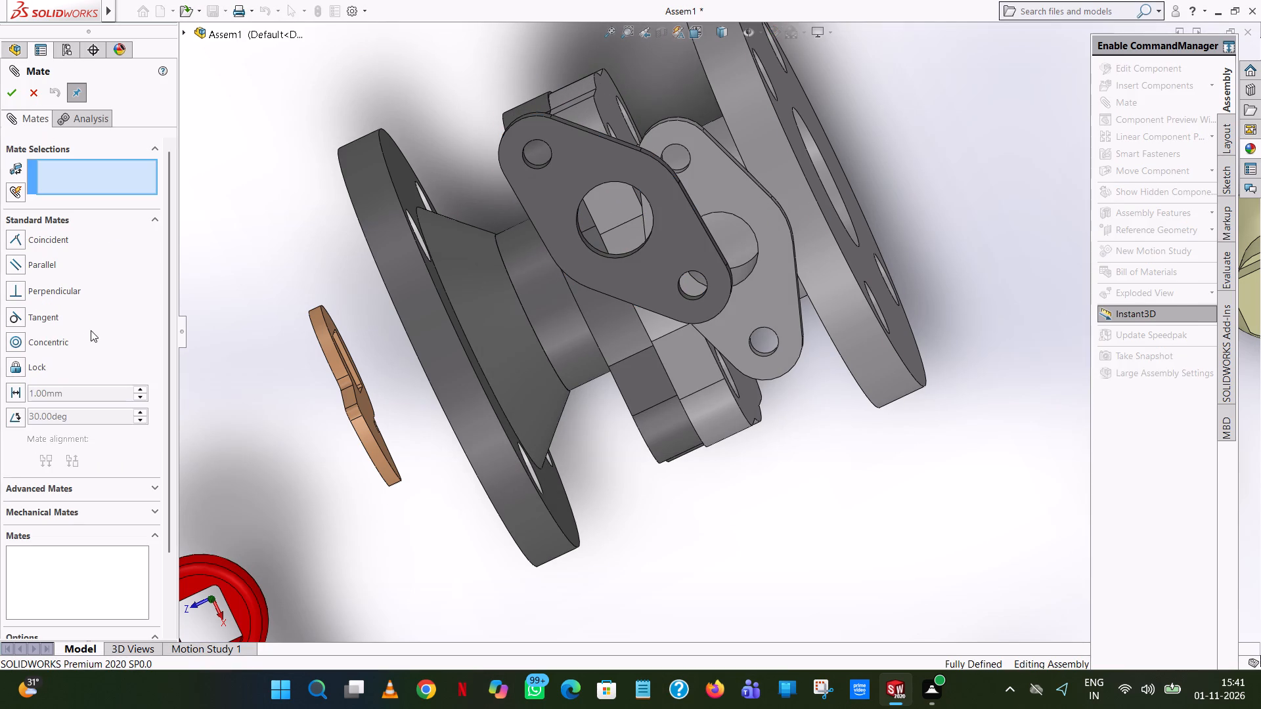
left_click(51, 341)
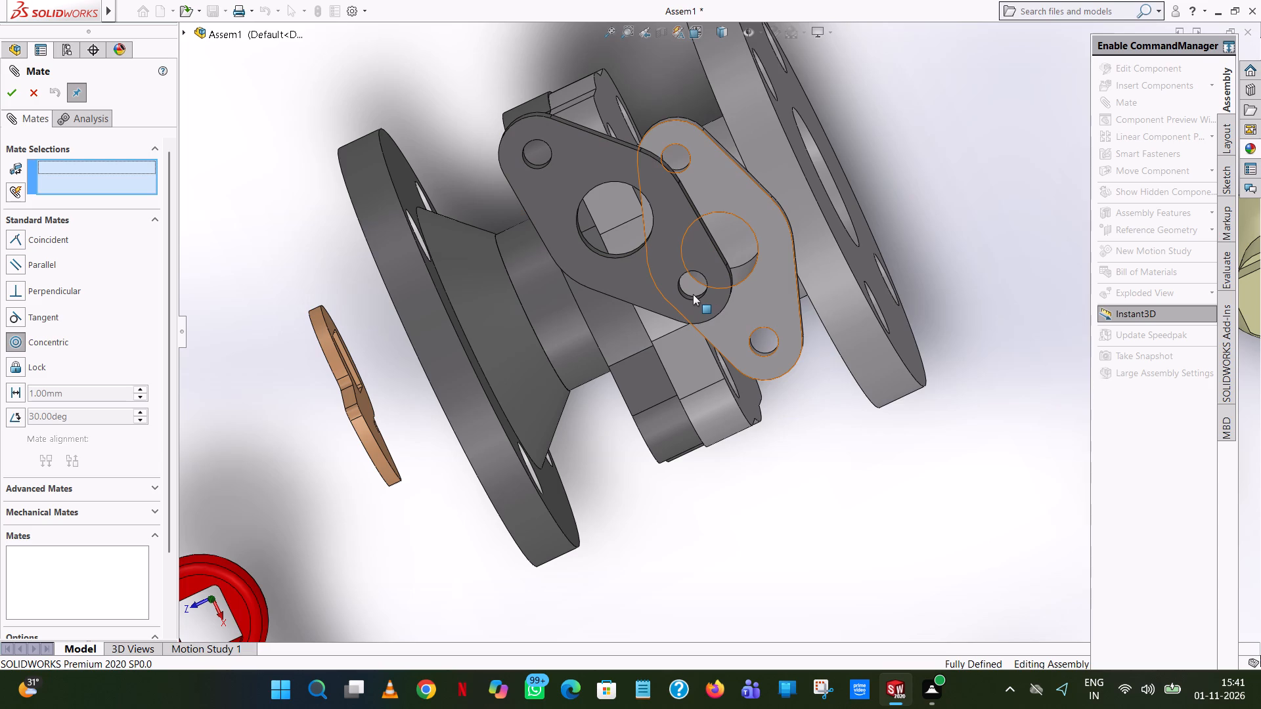
scroll(699, 285, "down", 7)
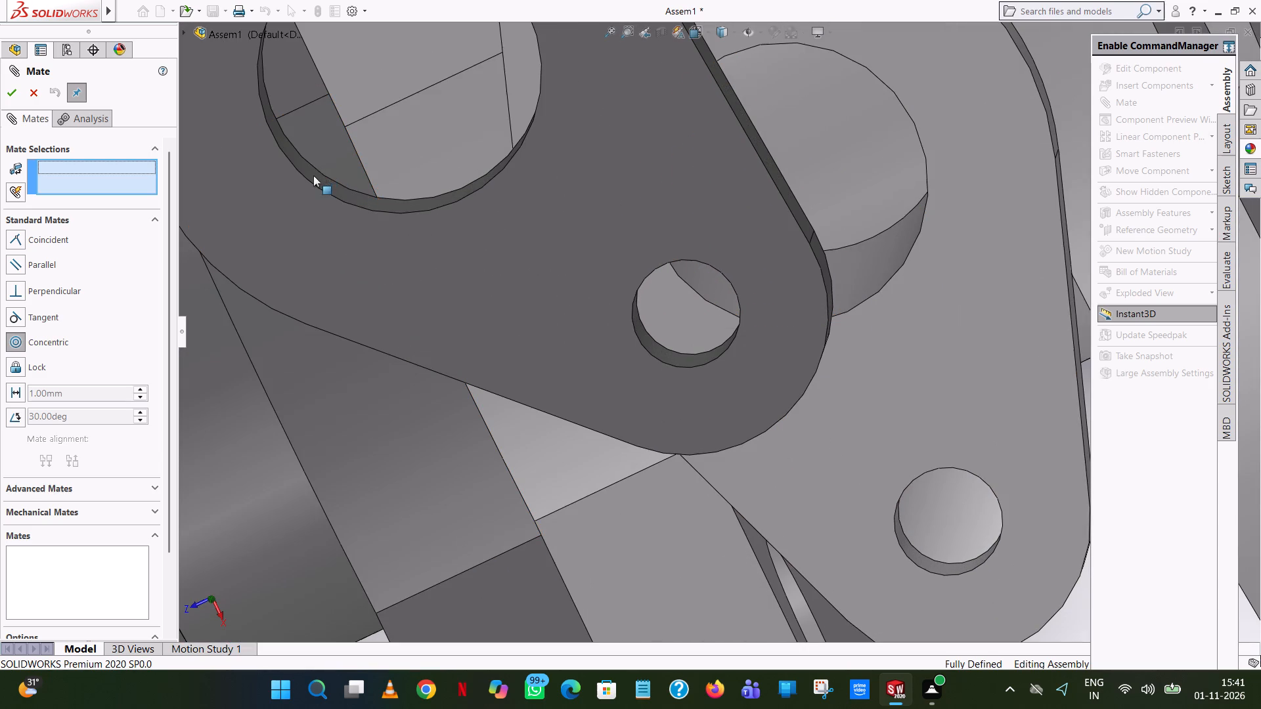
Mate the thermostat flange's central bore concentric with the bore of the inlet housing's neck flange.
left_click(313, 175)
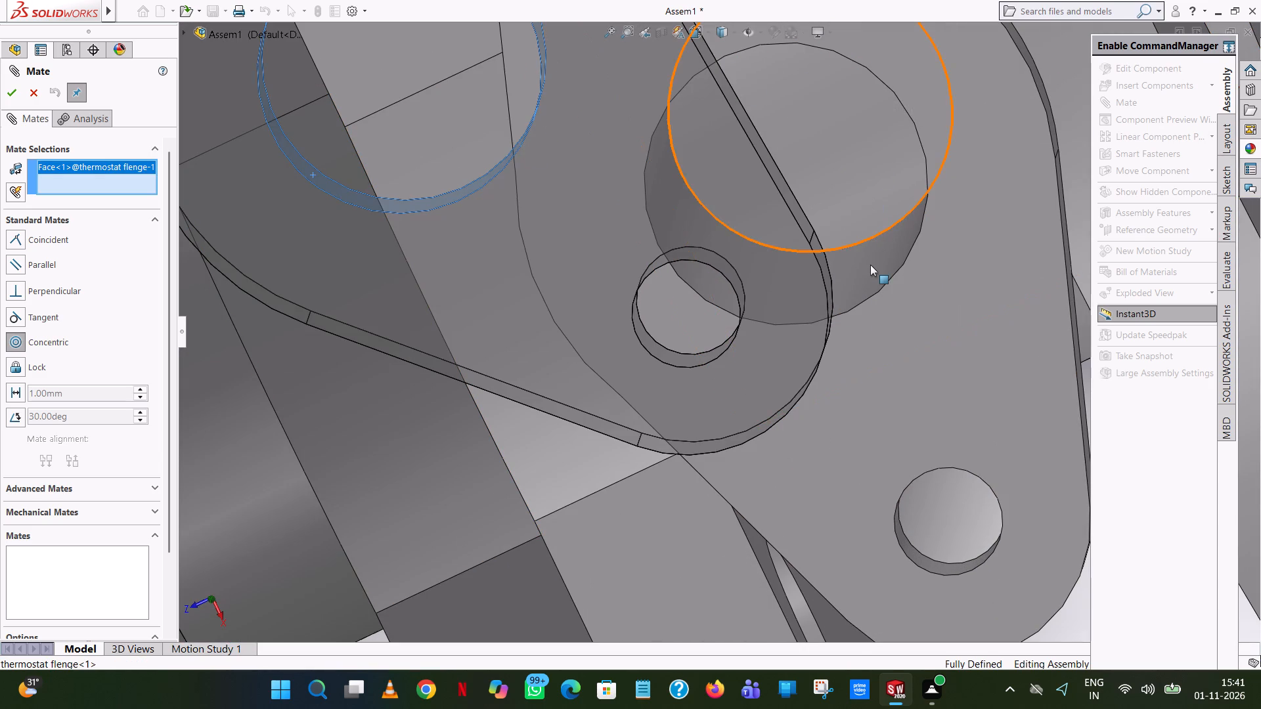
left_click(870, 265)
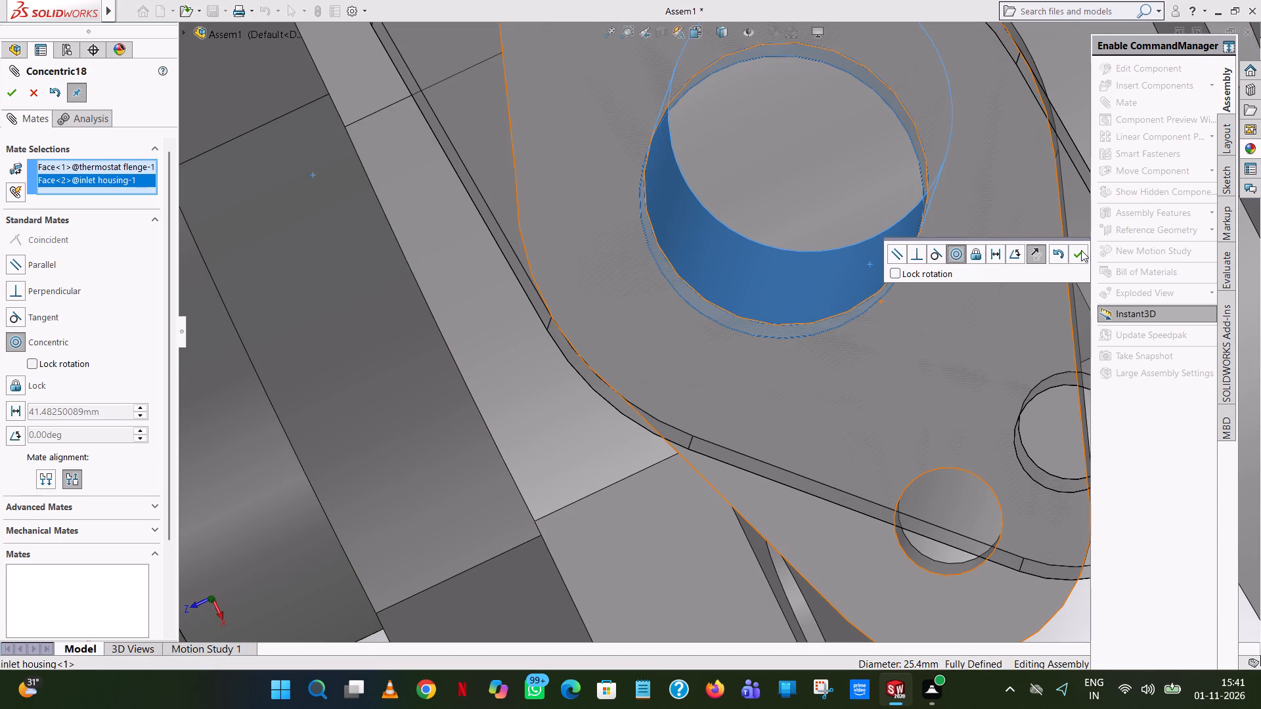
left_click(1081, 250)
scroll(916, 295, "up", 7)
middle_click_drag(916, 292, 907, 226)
Add a concentric mate between the lower bolt holes of the thermostat flange and the inlet housing's neck flange, breaking other mates to satisfy it.
left_click(22, 342)
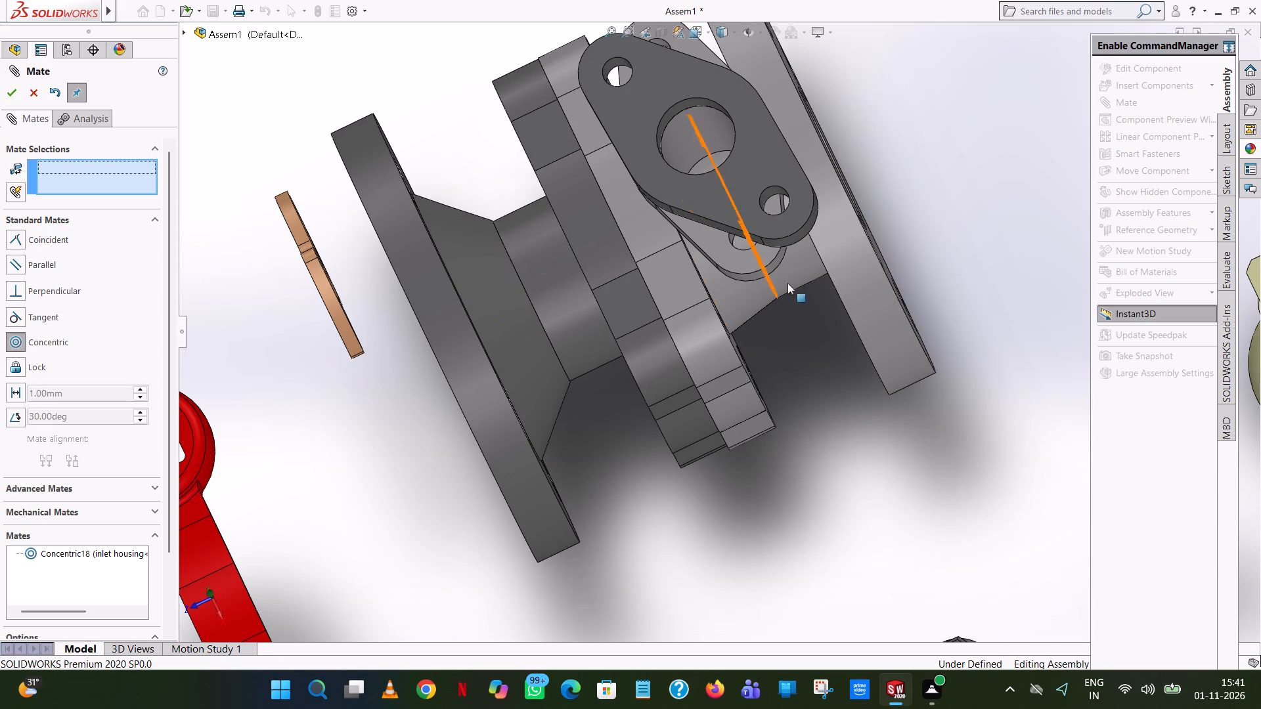
left_click(773, 189)
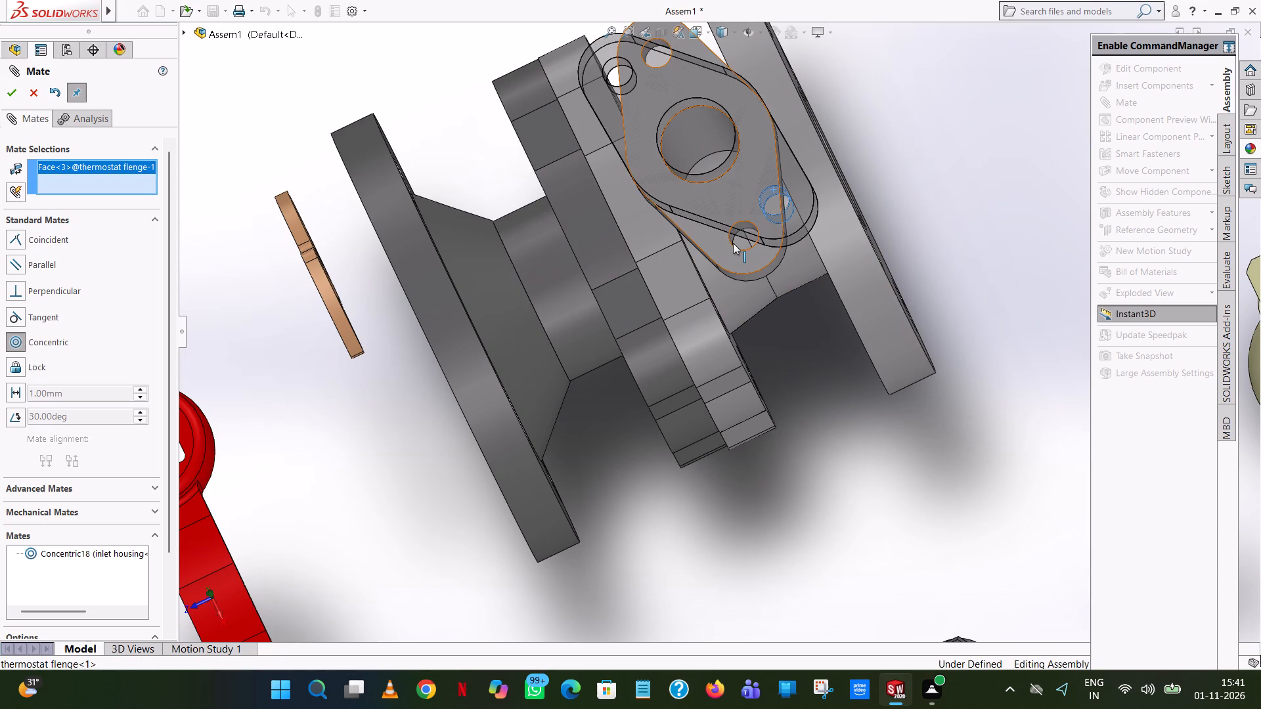
scroll(744, 230, "down", 9)
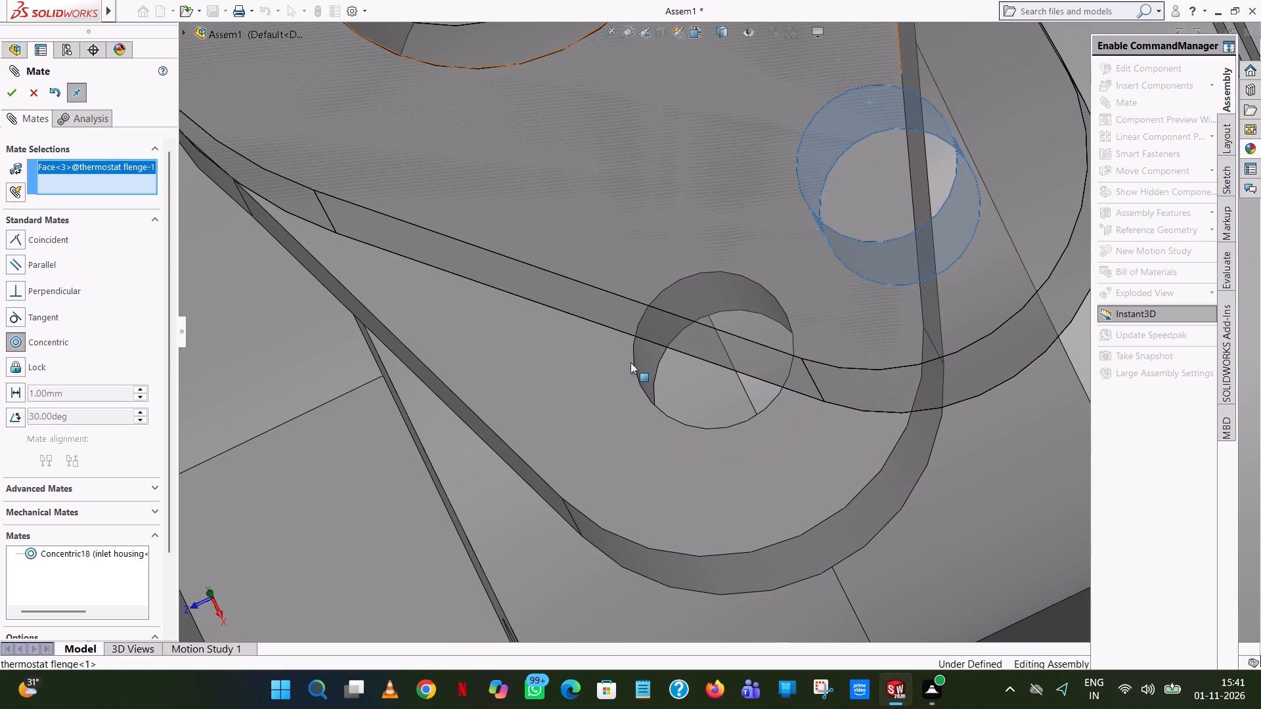
left_click(648, 358)
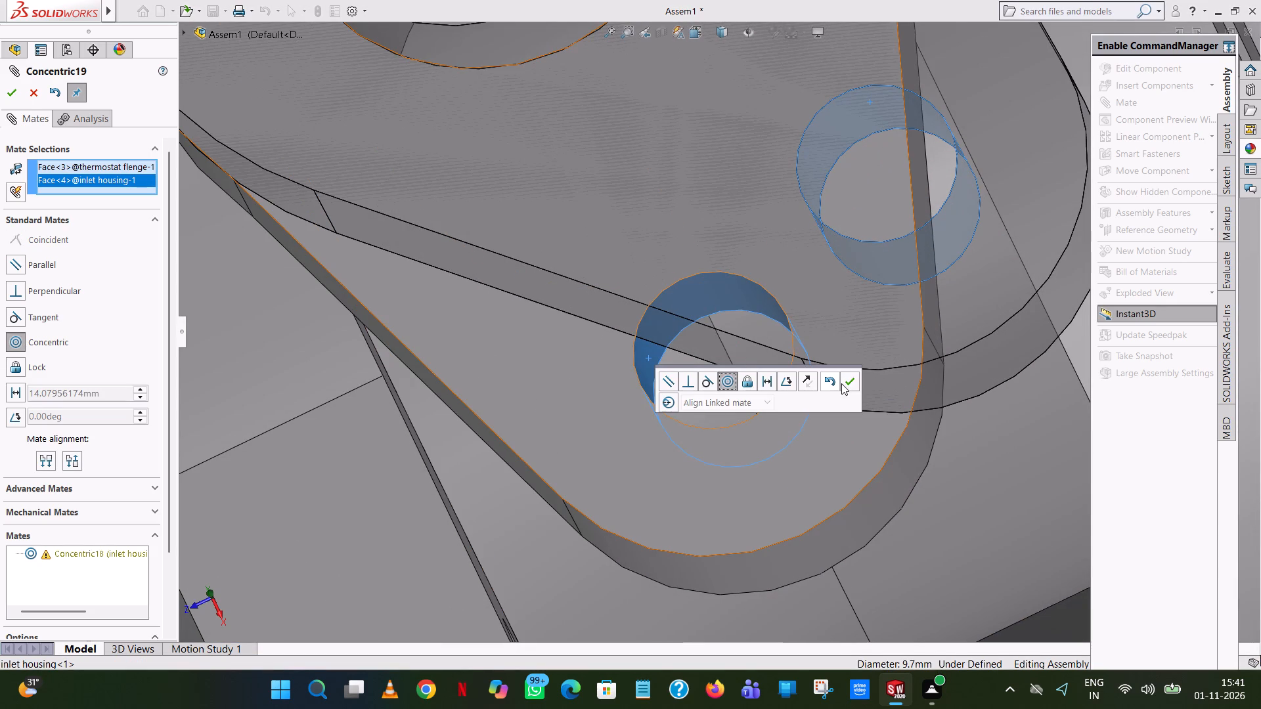
left_click(849, 383)
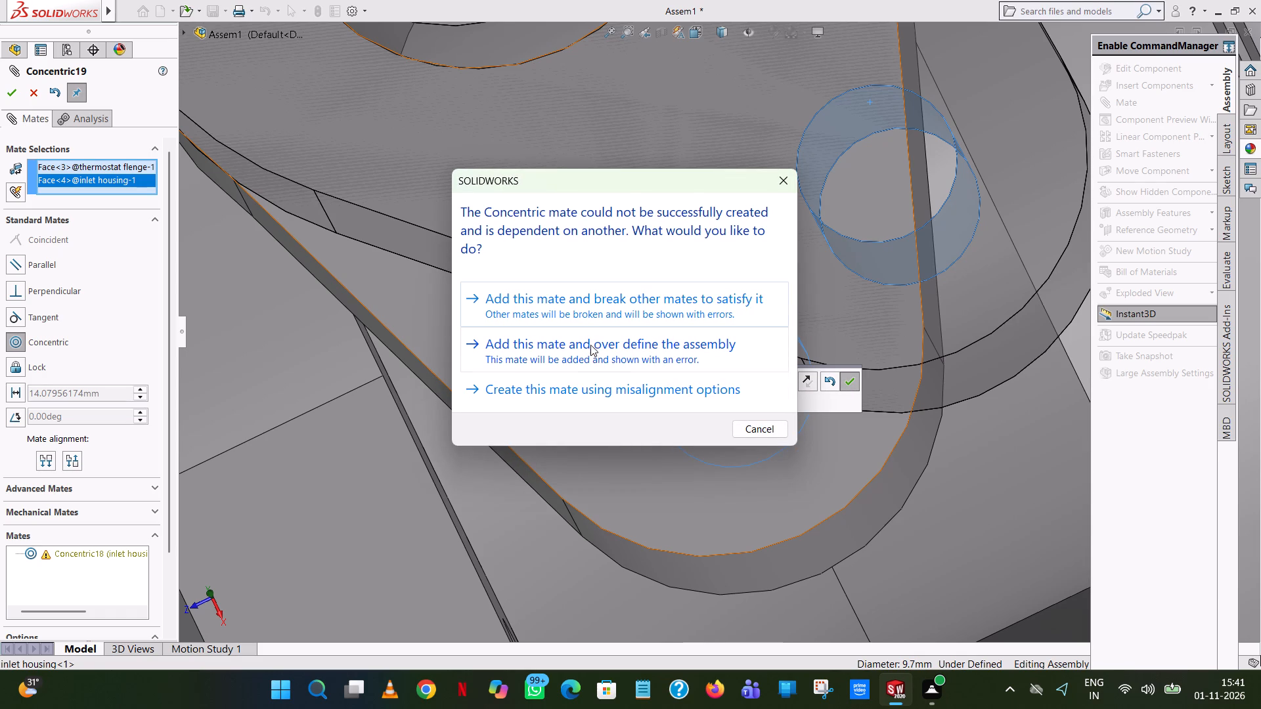
left_click(680, 302)
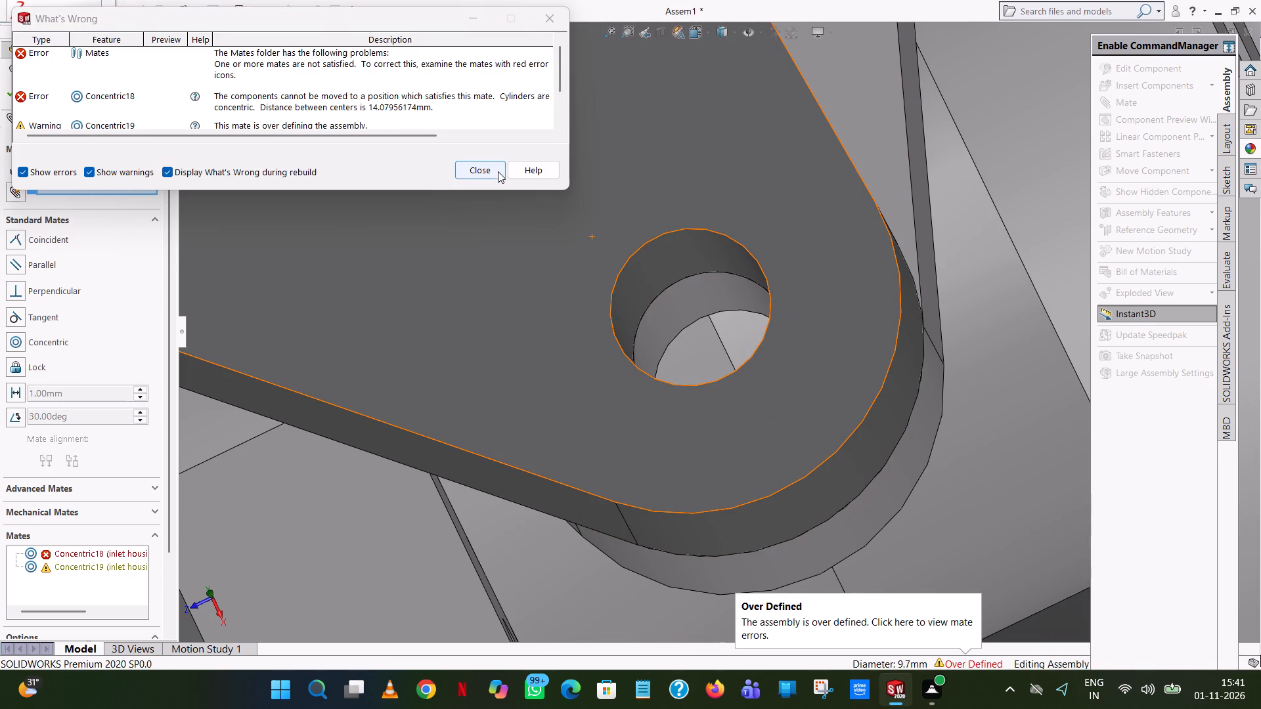
left_click(498, 171)
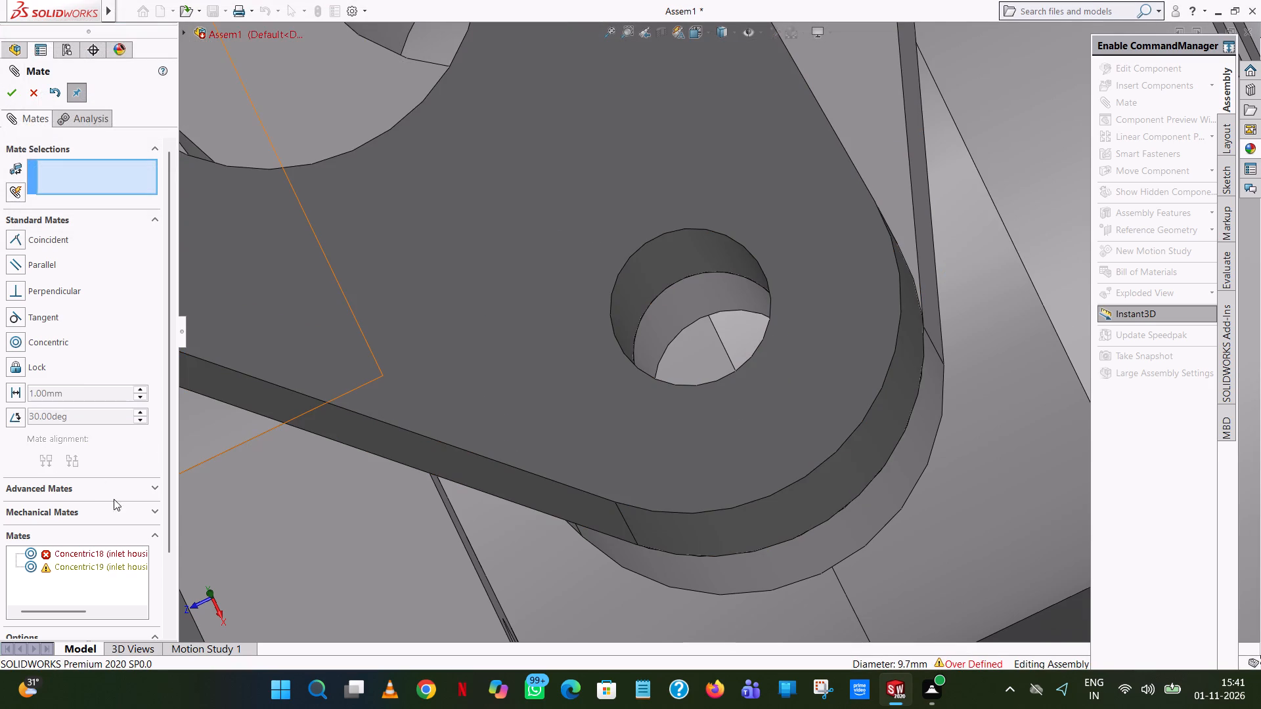
left_click(12, 88)
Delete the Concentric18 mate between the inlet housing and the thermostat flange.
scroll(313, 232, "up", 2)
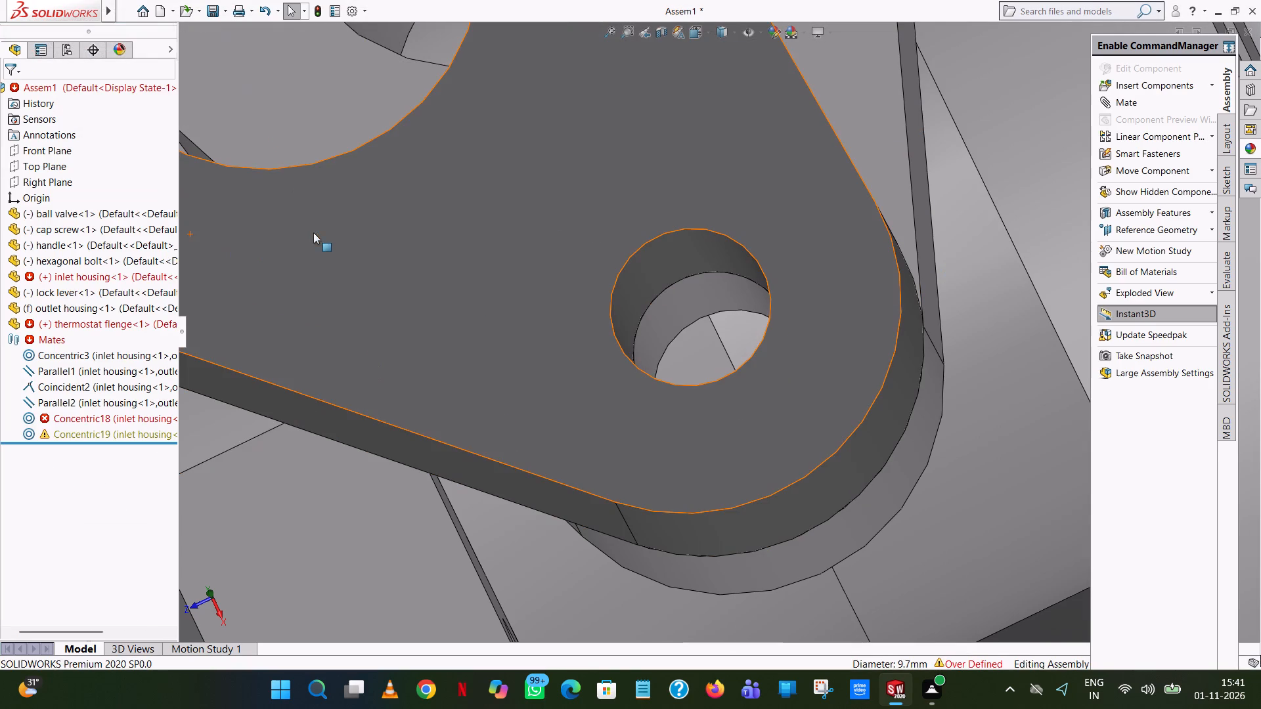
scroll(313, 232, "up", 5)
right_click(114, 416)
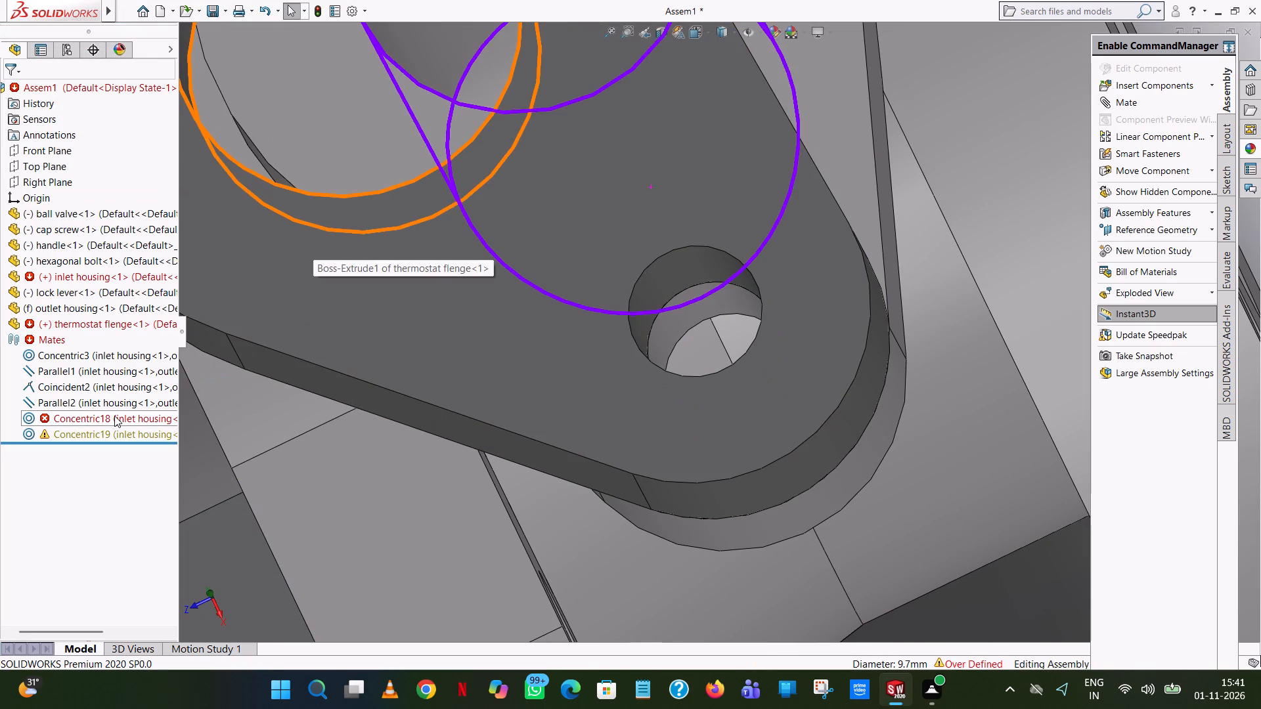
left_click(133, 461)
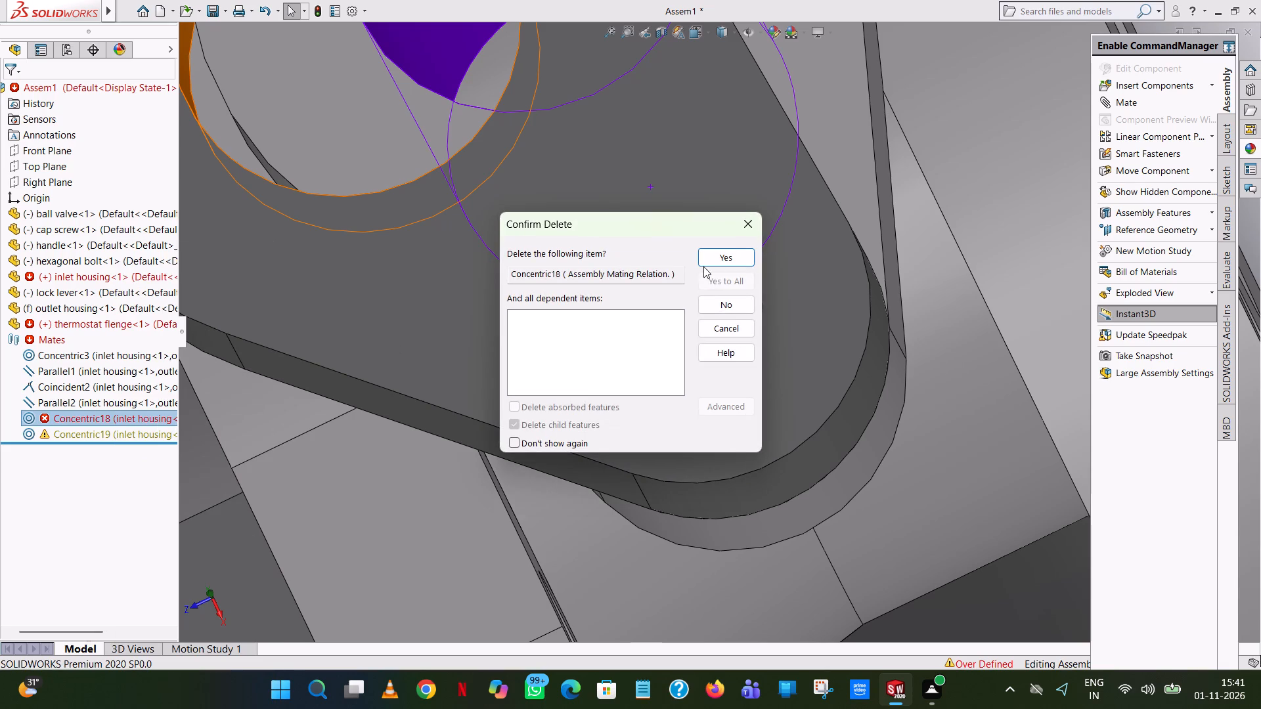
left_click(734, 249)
Swing the thermostat flange about its mated bolt hole and lift it clear of the inlet housing's neck flange.
scroll(567, 333, "up", 12)
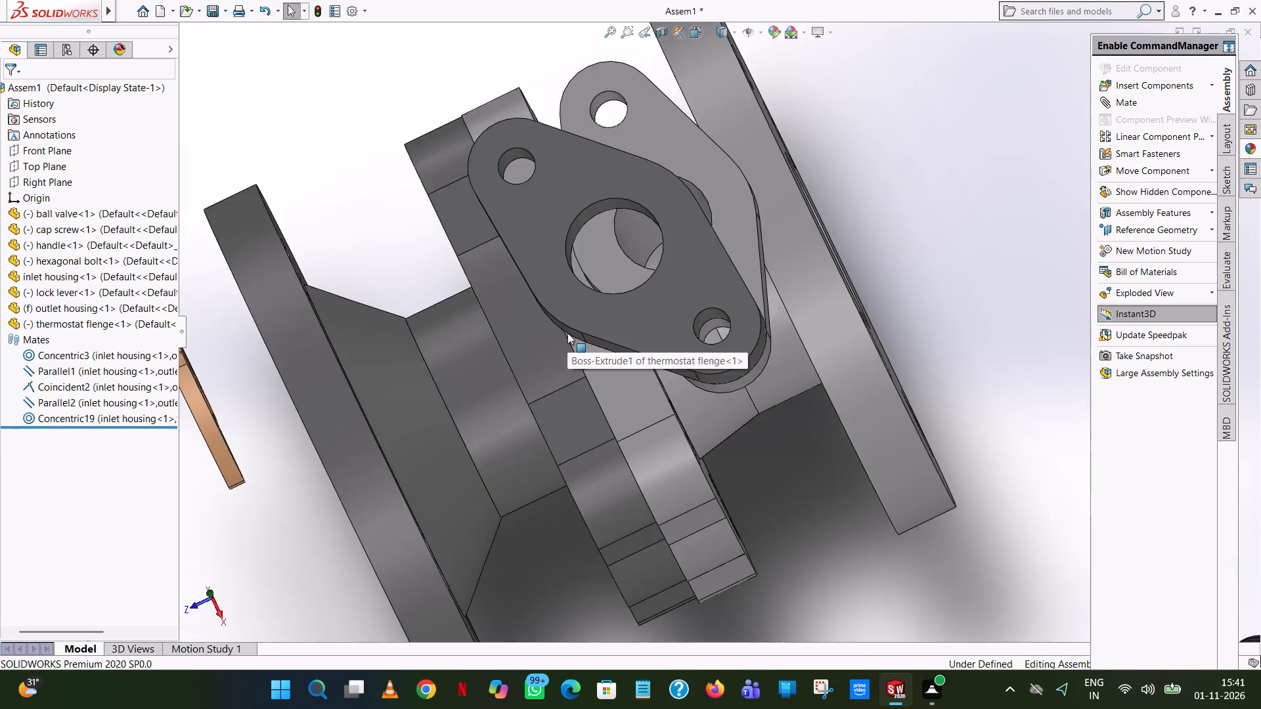
scroll(567, 333, "up", 6)
left_click_drag(644, 267, 858, 184)
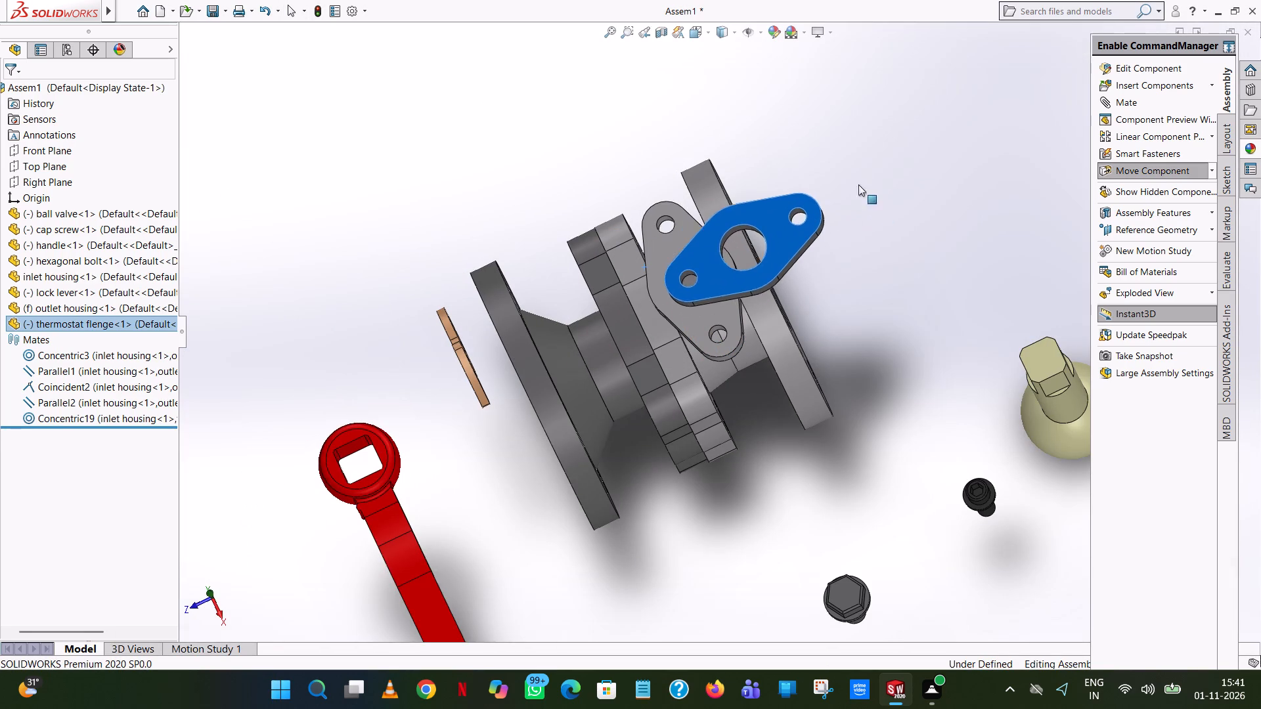
left_click_drag(858, 184, 811, 150)
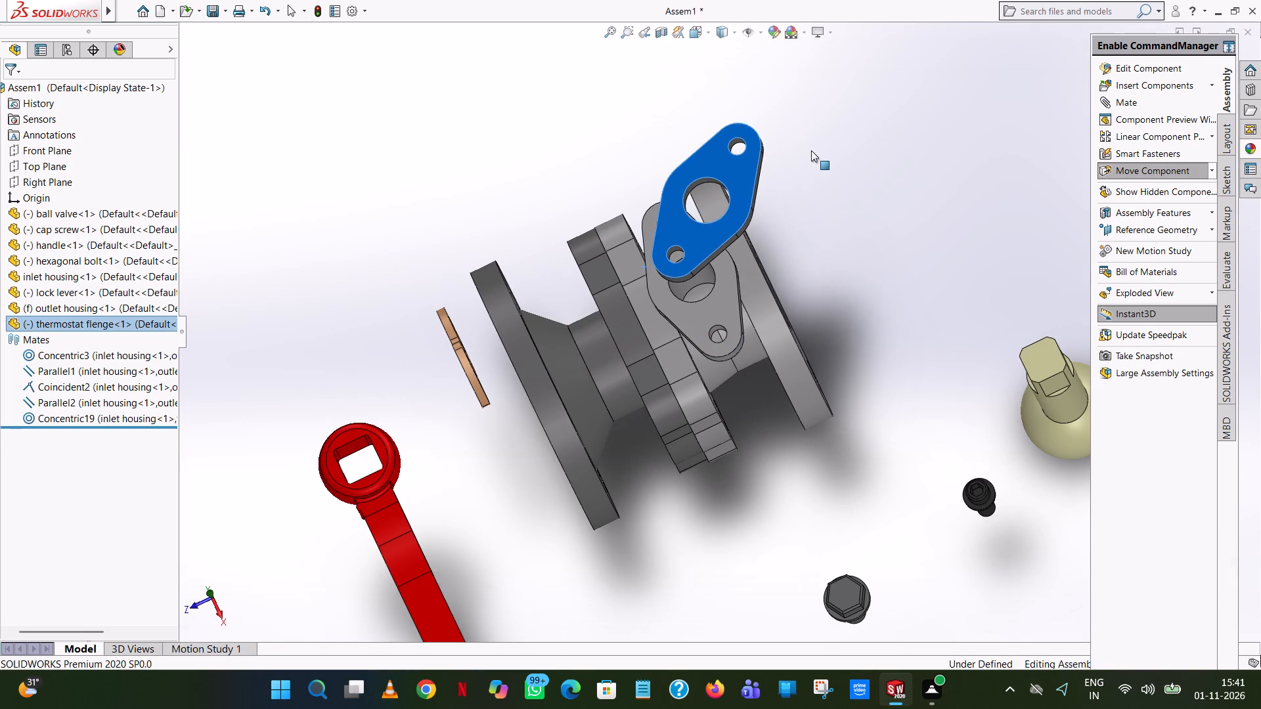
left_click_drag(811, 150, 803, 140)
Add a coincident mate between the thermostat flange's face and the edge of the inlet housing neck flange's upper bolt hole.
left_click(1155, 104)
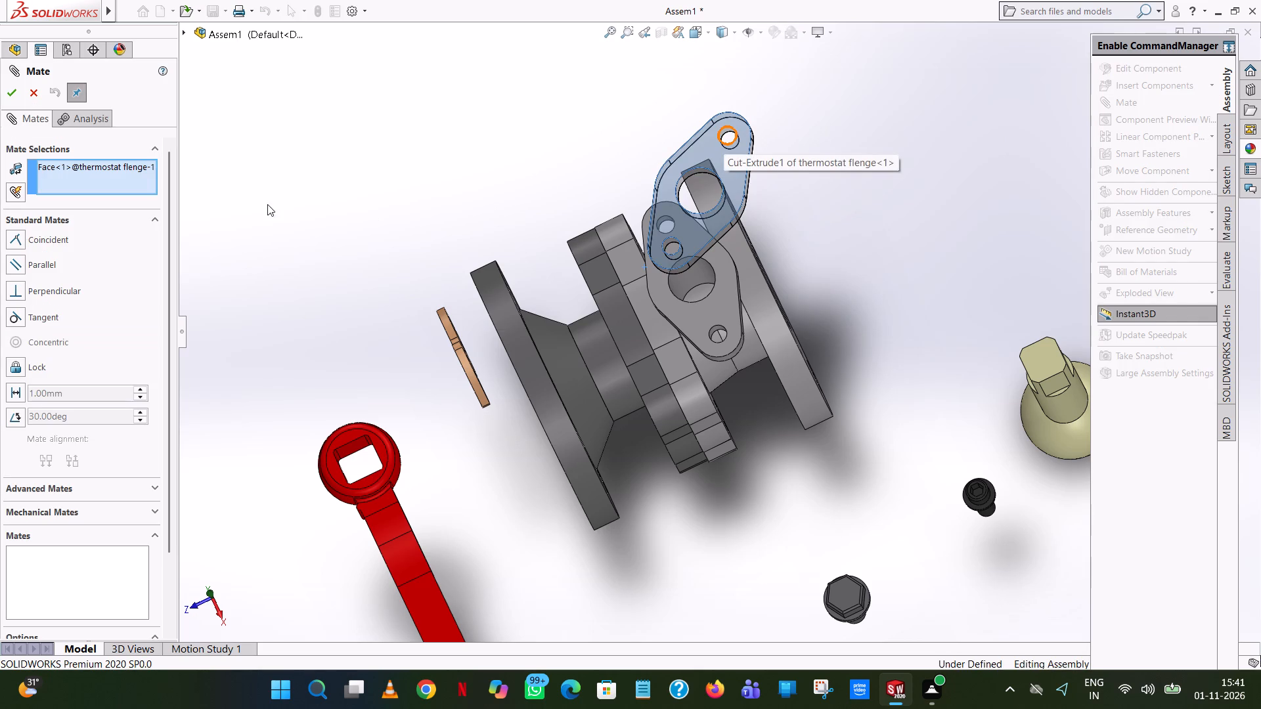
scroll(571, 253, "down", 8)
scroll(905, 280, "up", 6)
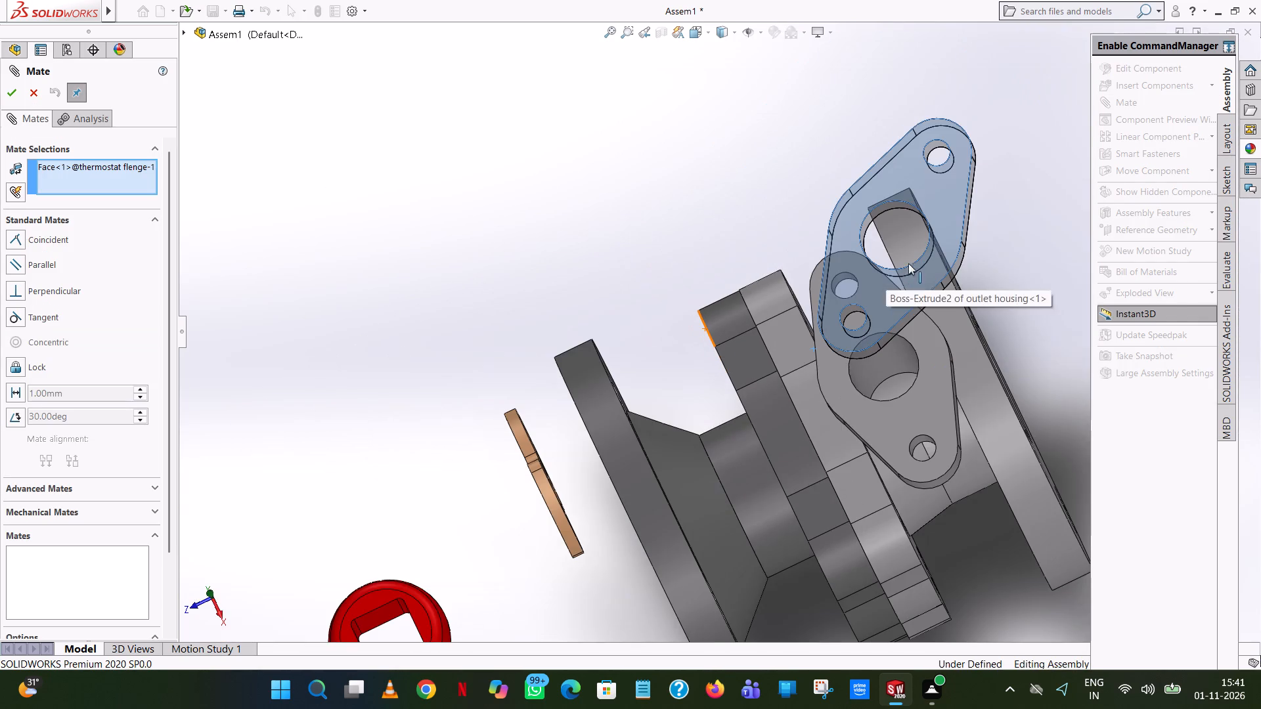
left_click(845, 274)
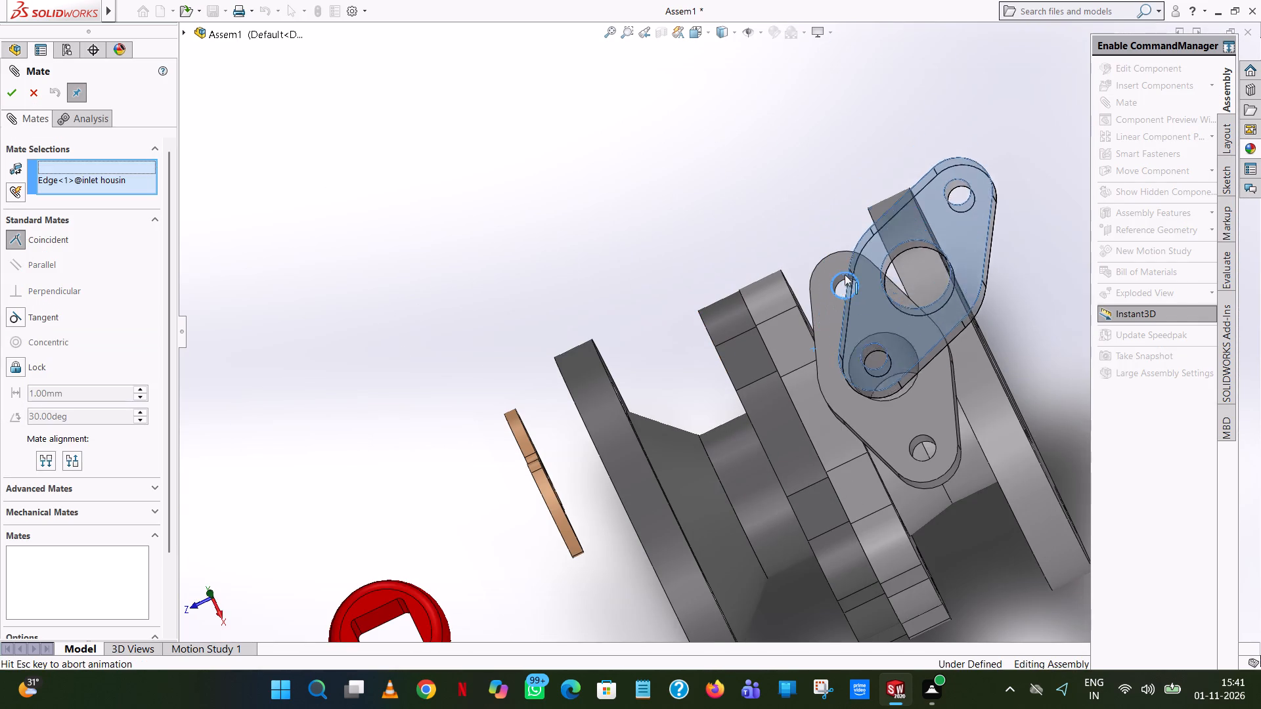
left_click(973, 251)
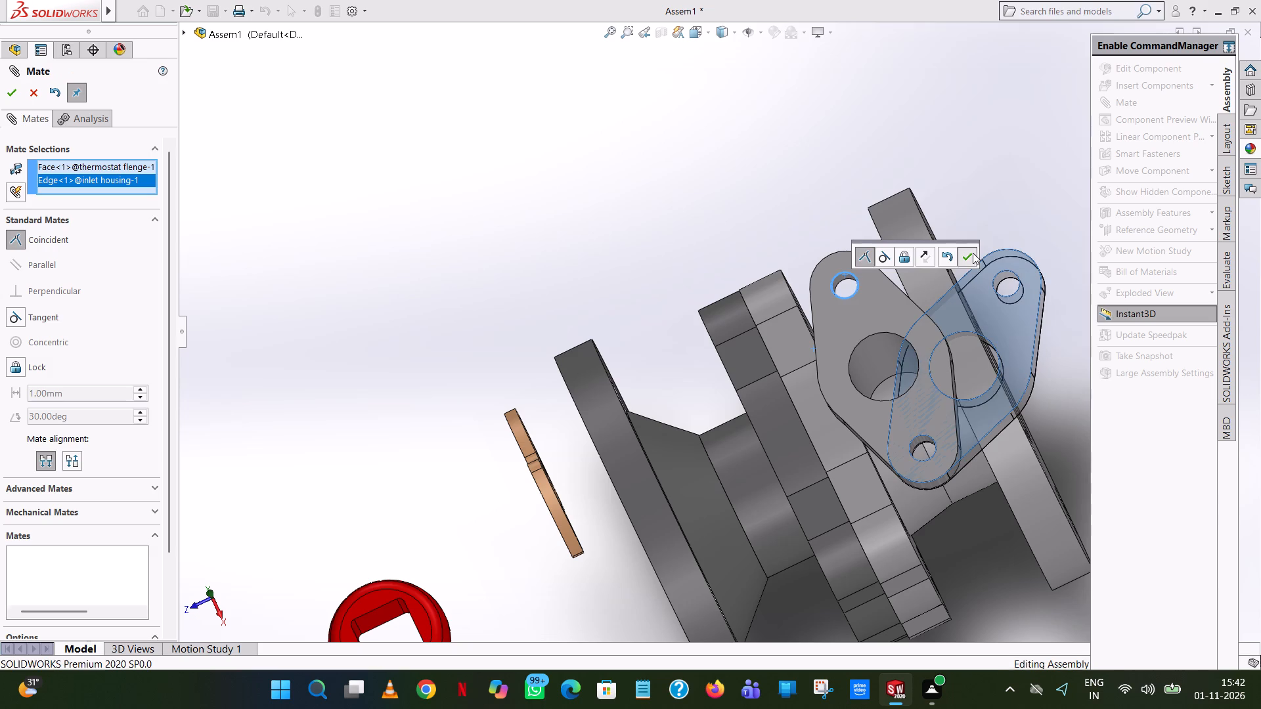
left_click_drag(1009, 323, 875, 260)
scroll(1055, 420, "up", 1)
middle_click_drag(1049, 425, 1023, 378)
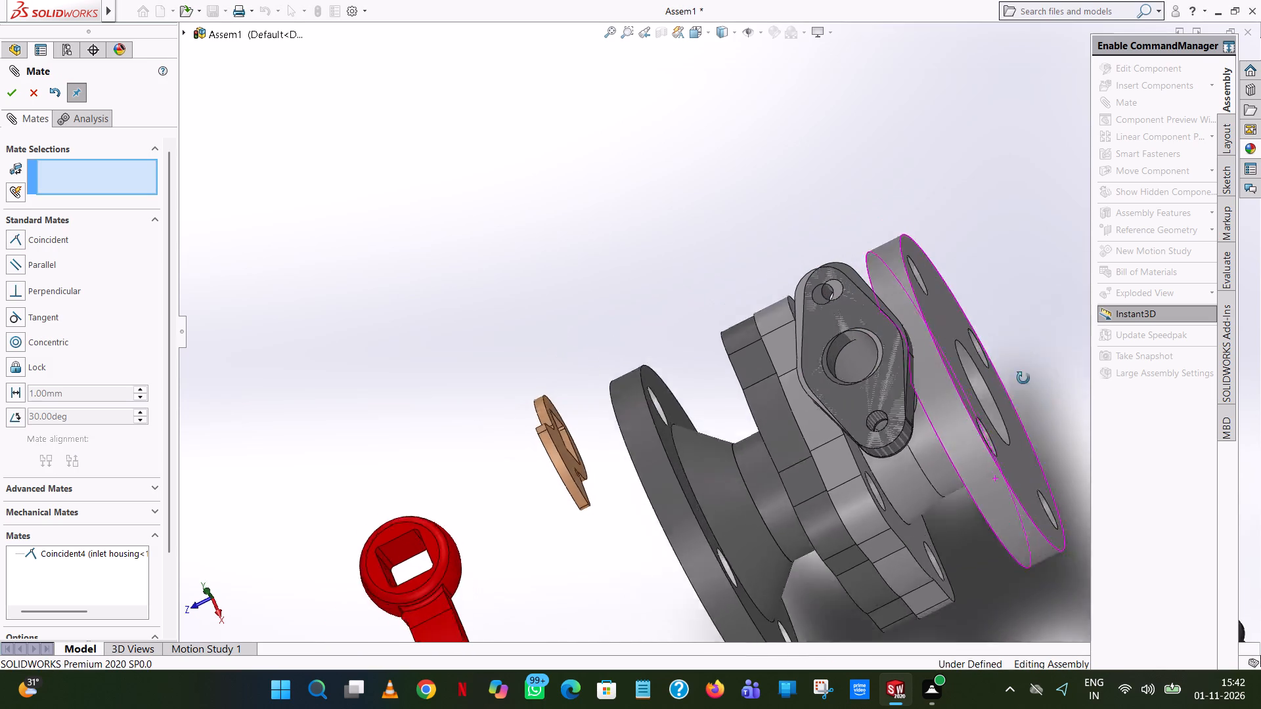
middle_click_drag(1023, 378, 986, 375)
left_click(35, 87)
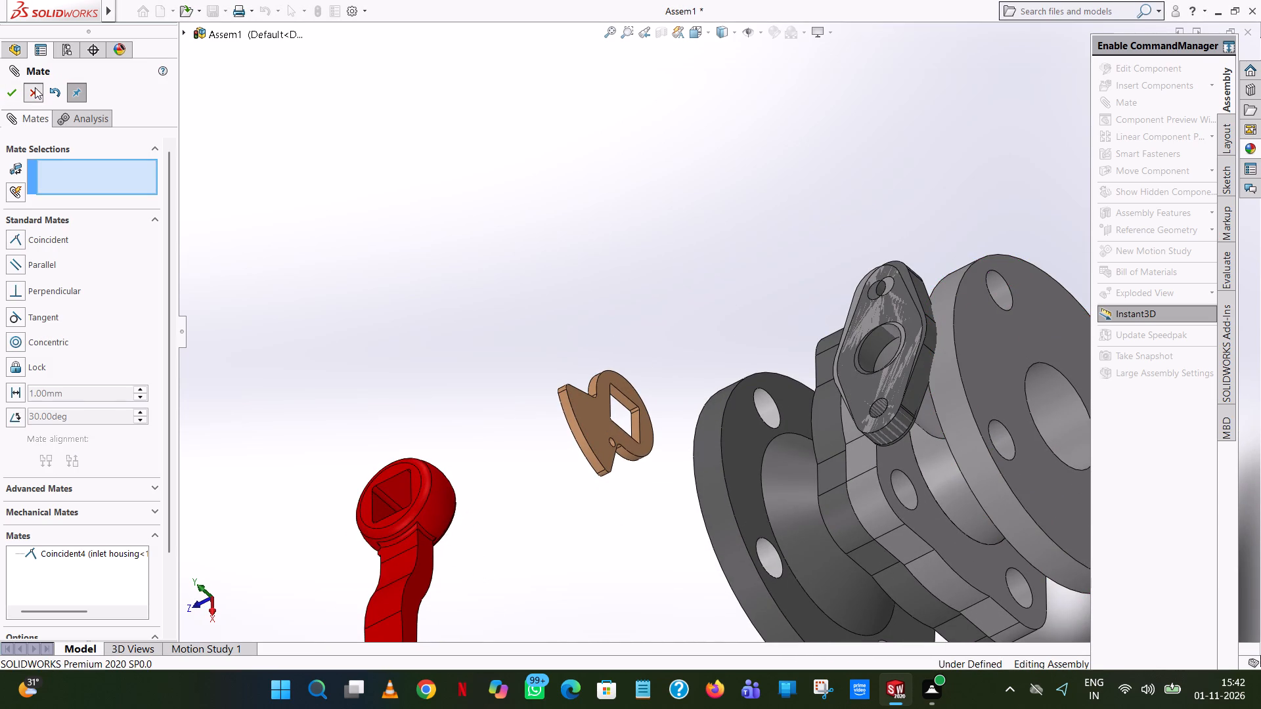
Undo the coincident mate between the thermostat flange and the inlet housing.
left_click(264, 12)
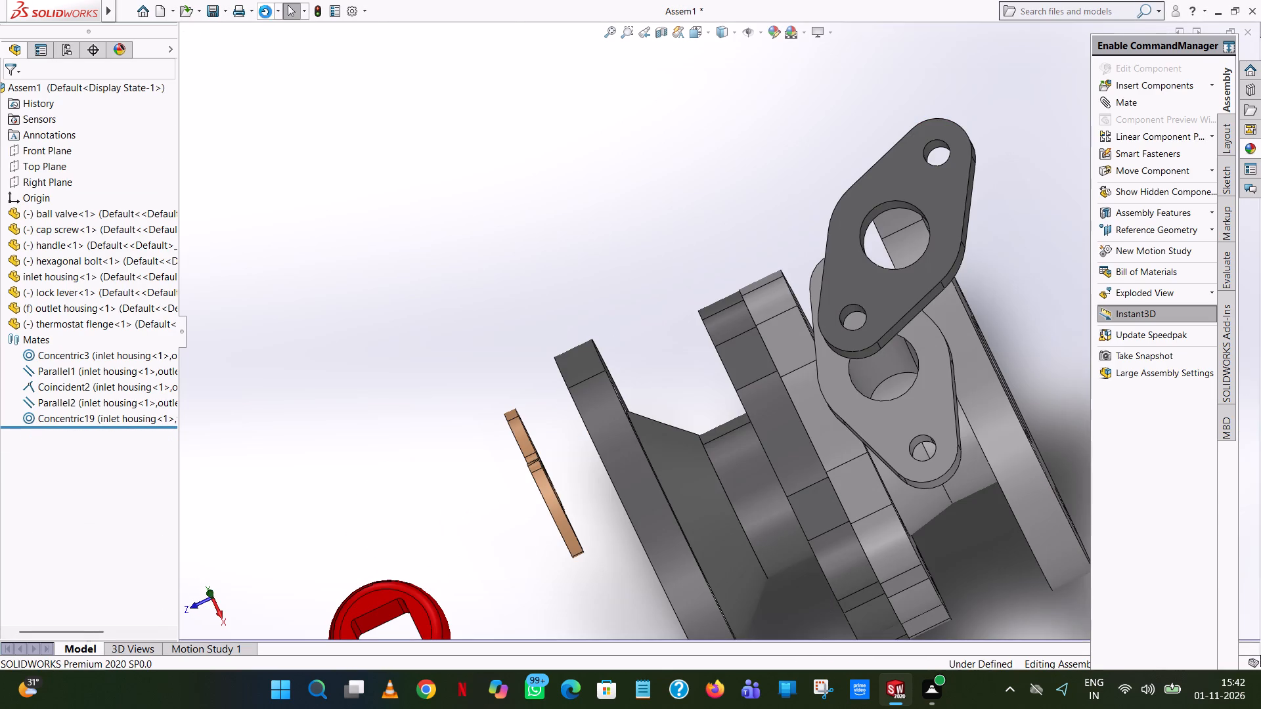
Swing the thermostat flange about its mated bolt hole so it sits over the housing joint beside the neck flange.
left_click_drag(943, 238, 606, 259)
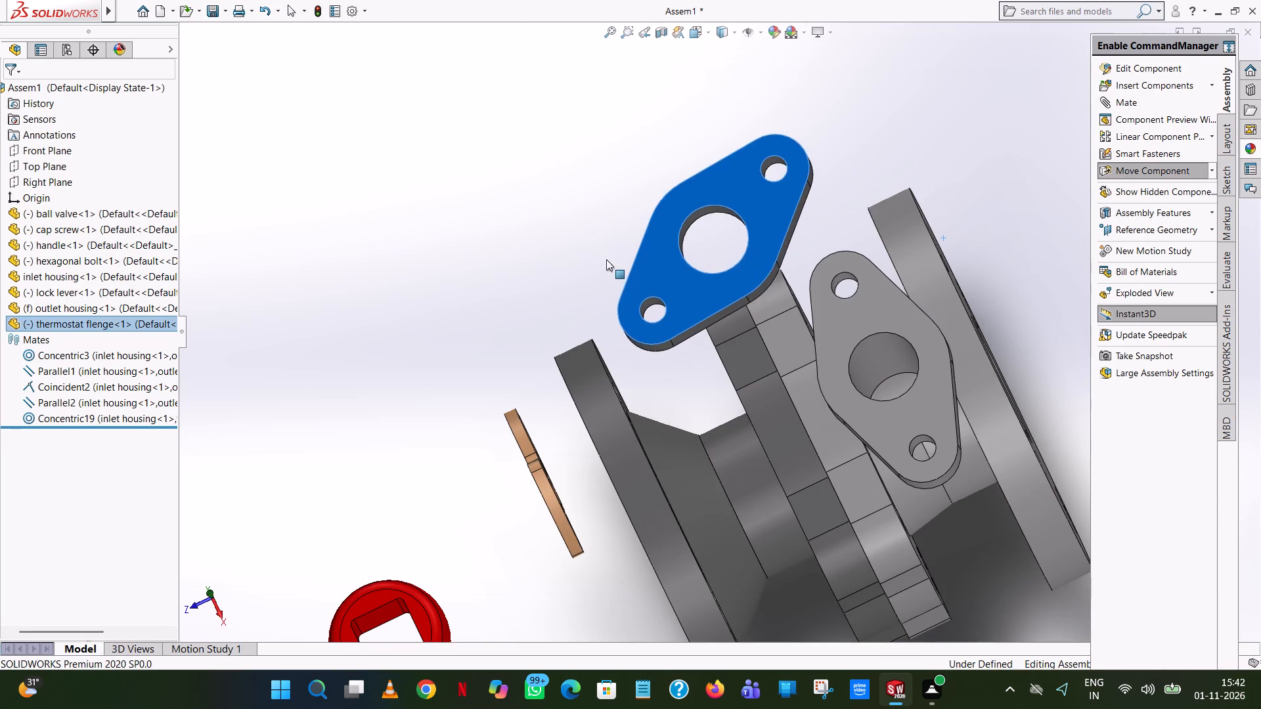
left_click_drag(606, 259, 510, 405)
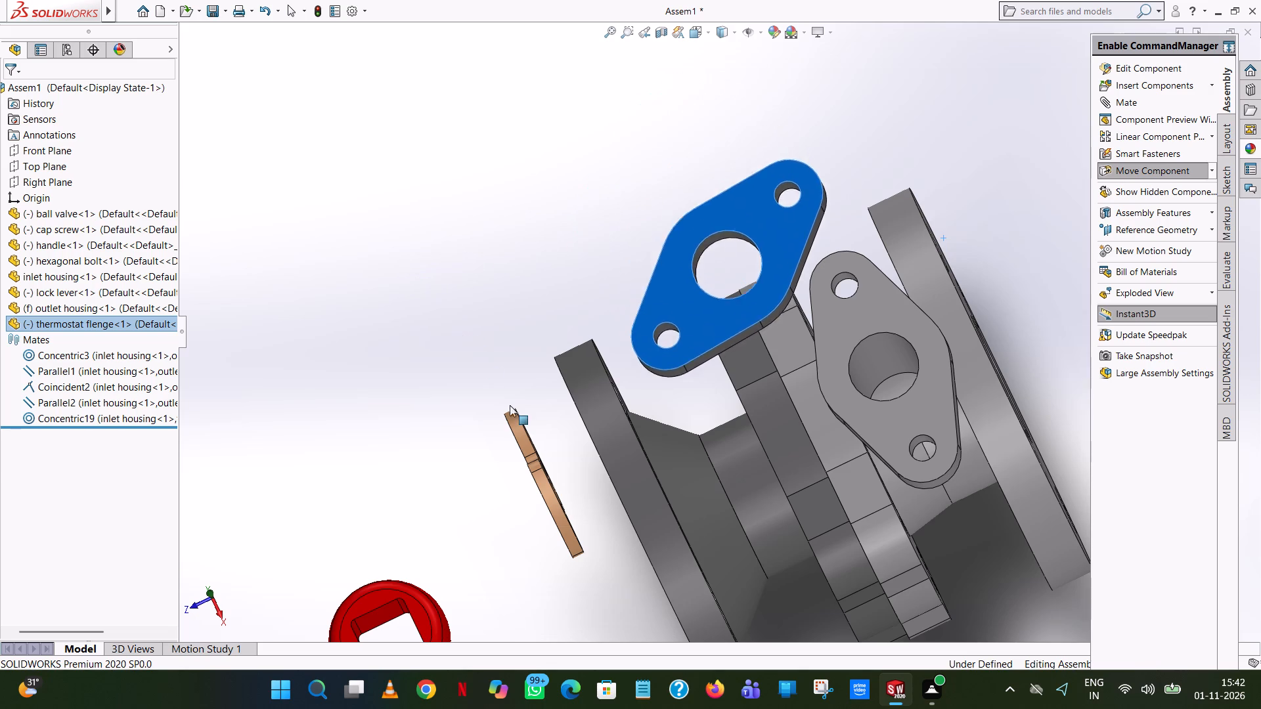
left_click_drag(510, 405, 530, 385)
left_click(824, 135)
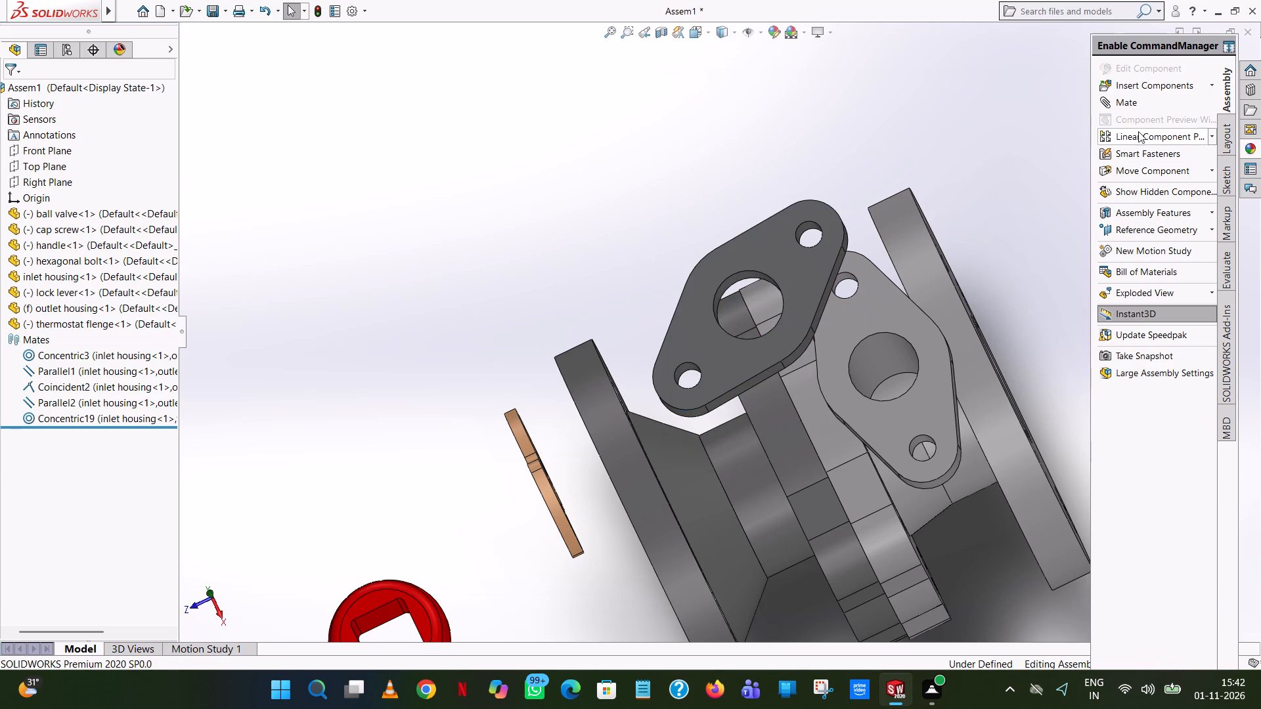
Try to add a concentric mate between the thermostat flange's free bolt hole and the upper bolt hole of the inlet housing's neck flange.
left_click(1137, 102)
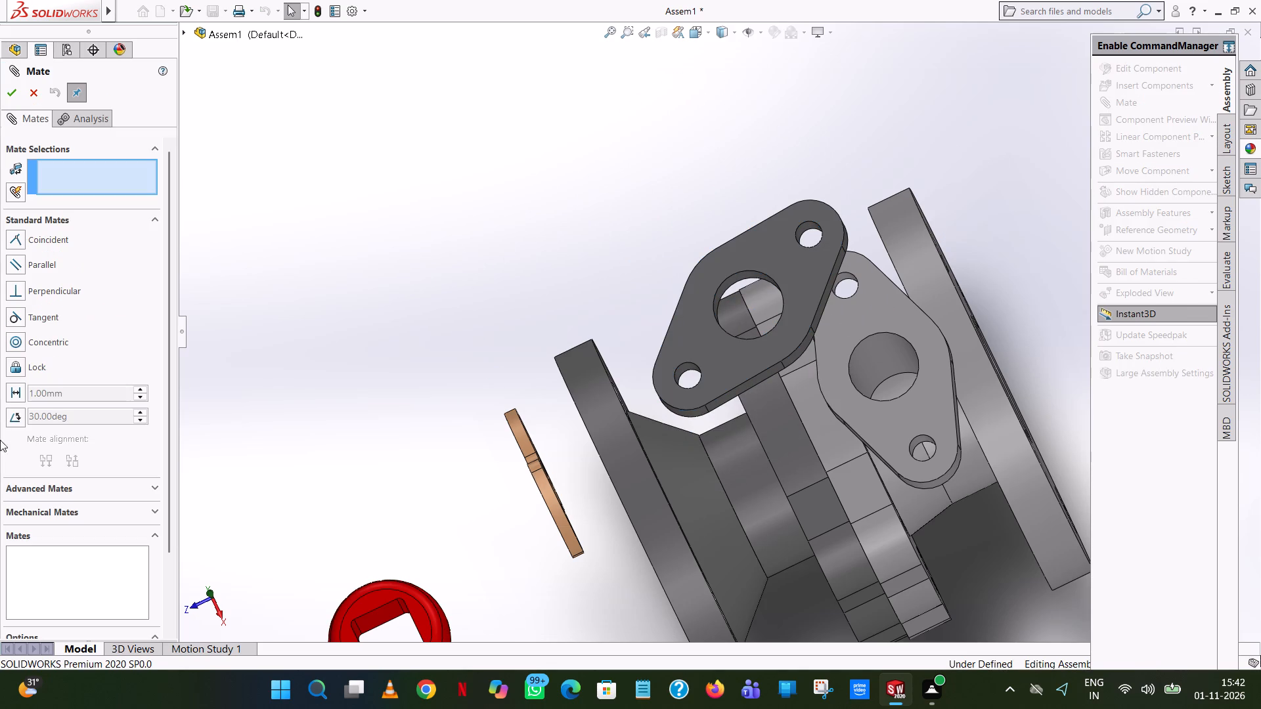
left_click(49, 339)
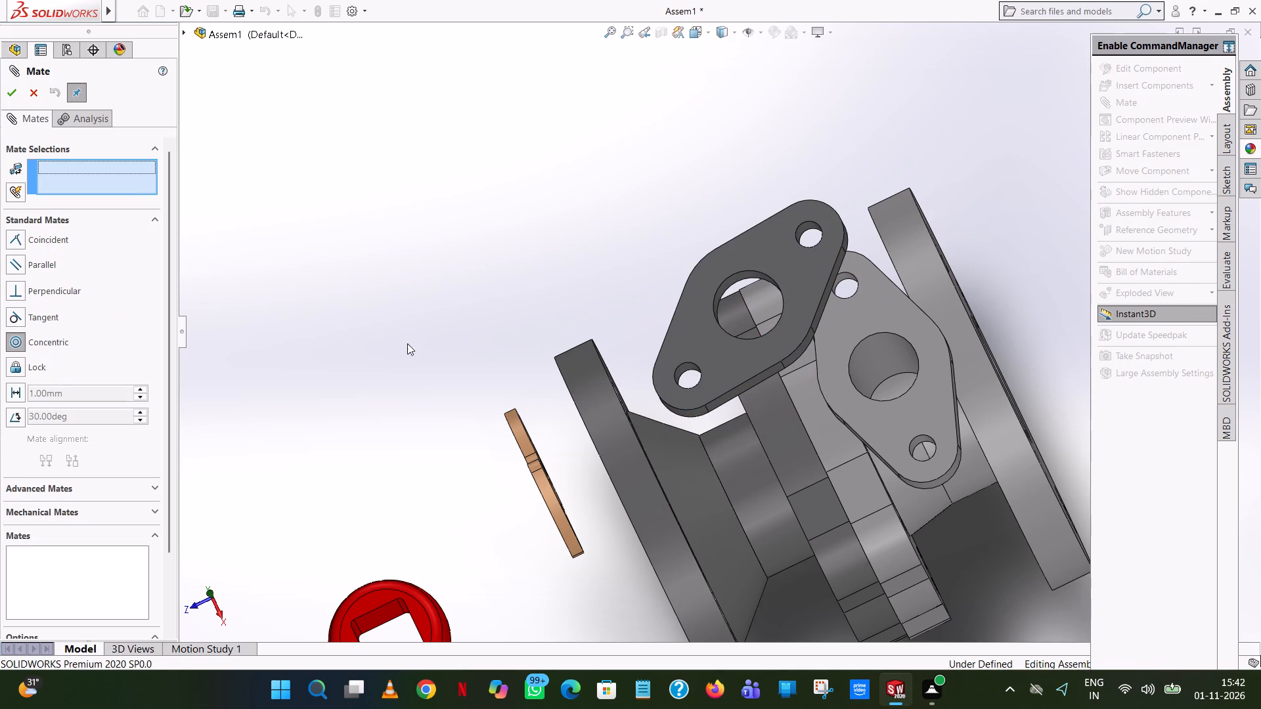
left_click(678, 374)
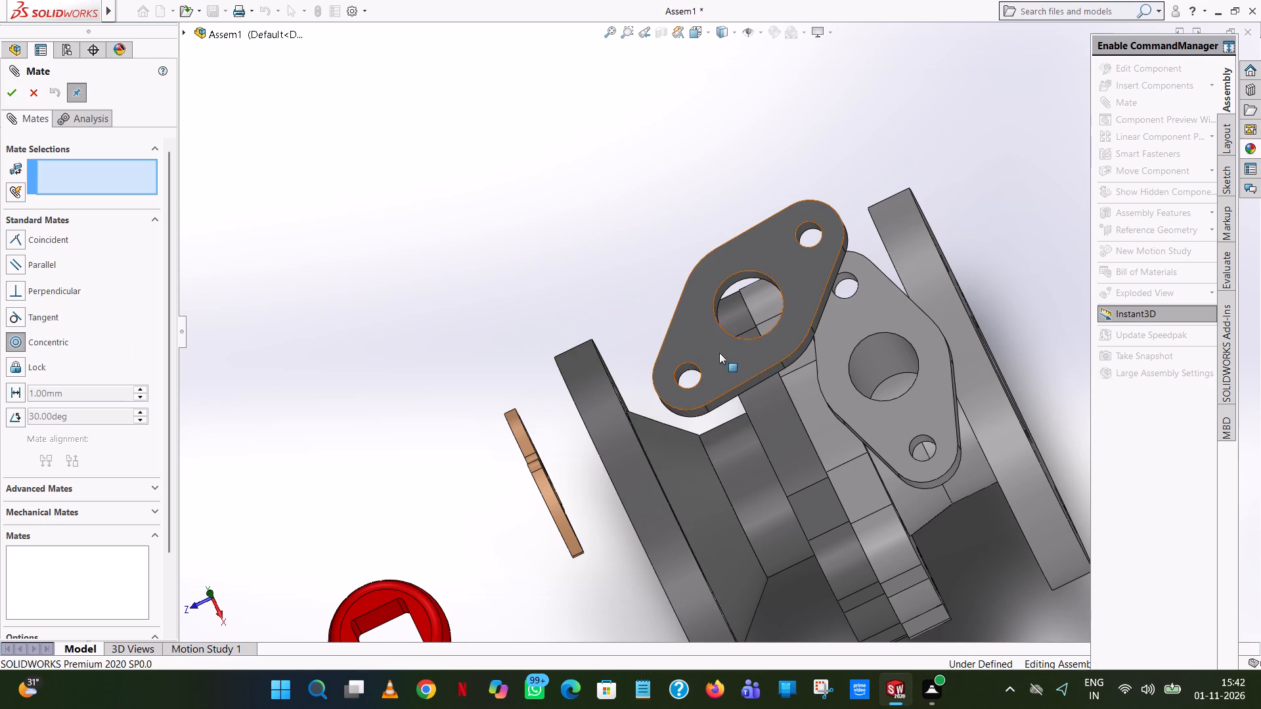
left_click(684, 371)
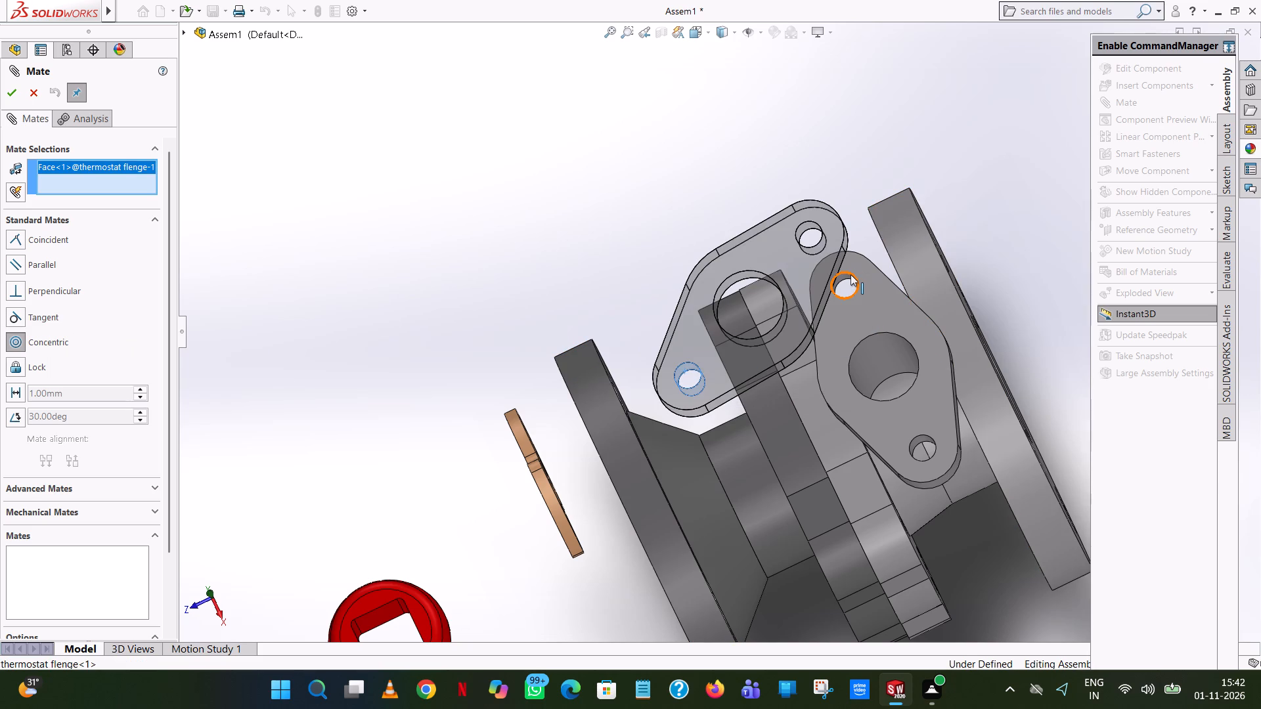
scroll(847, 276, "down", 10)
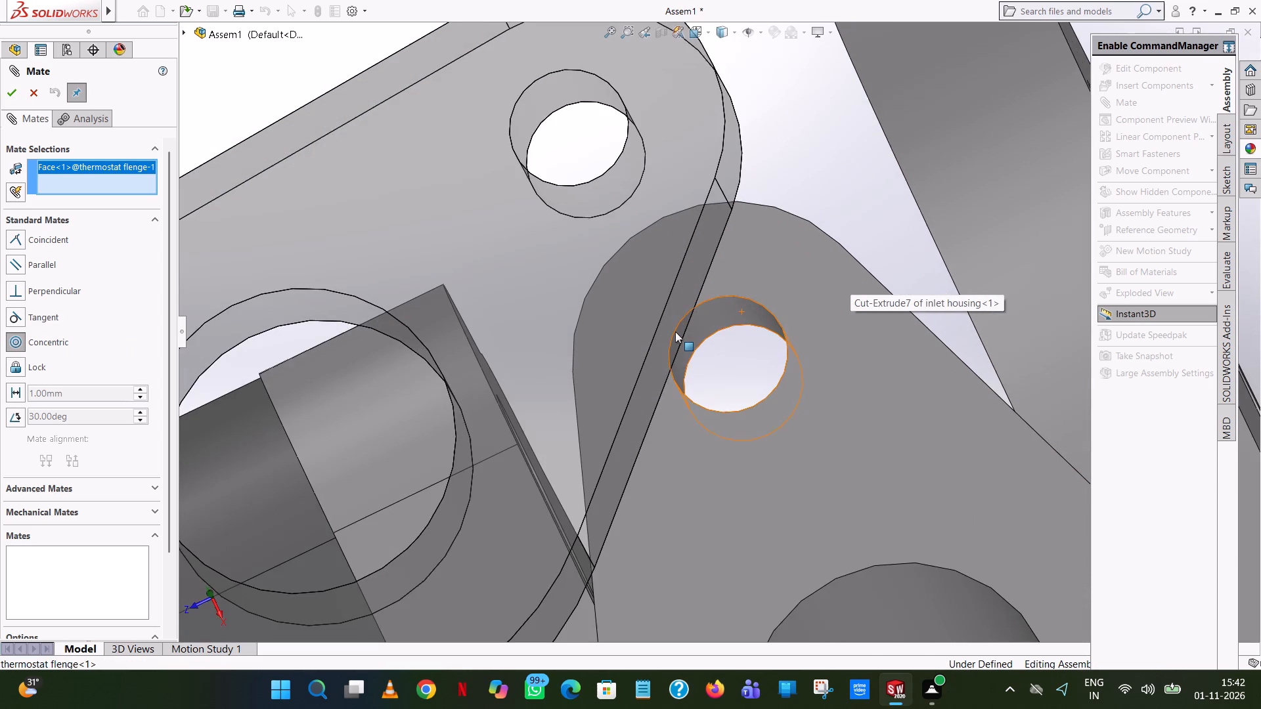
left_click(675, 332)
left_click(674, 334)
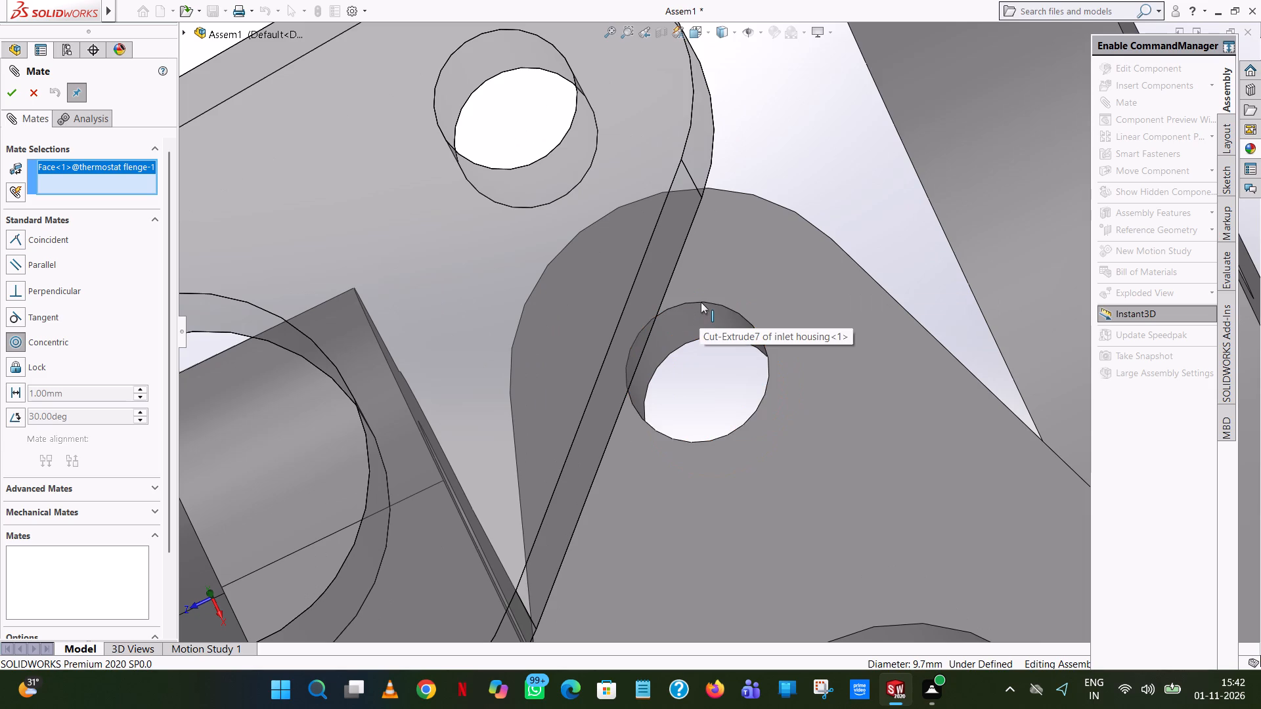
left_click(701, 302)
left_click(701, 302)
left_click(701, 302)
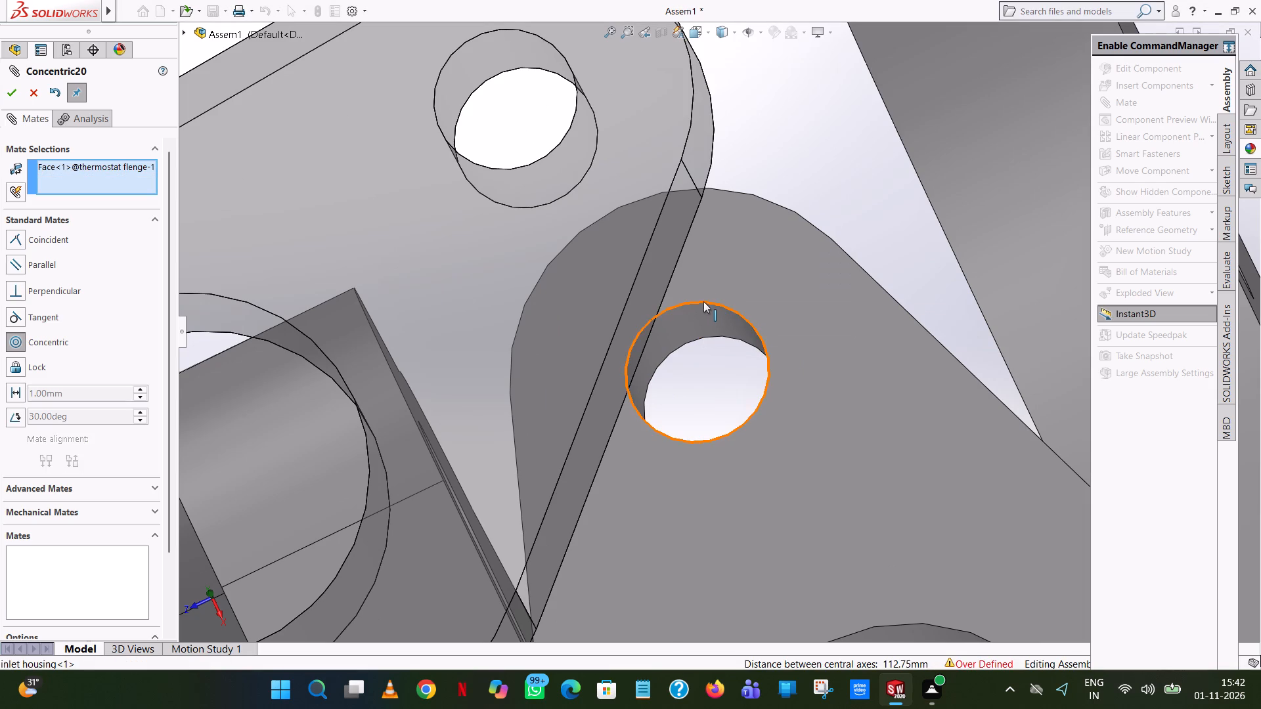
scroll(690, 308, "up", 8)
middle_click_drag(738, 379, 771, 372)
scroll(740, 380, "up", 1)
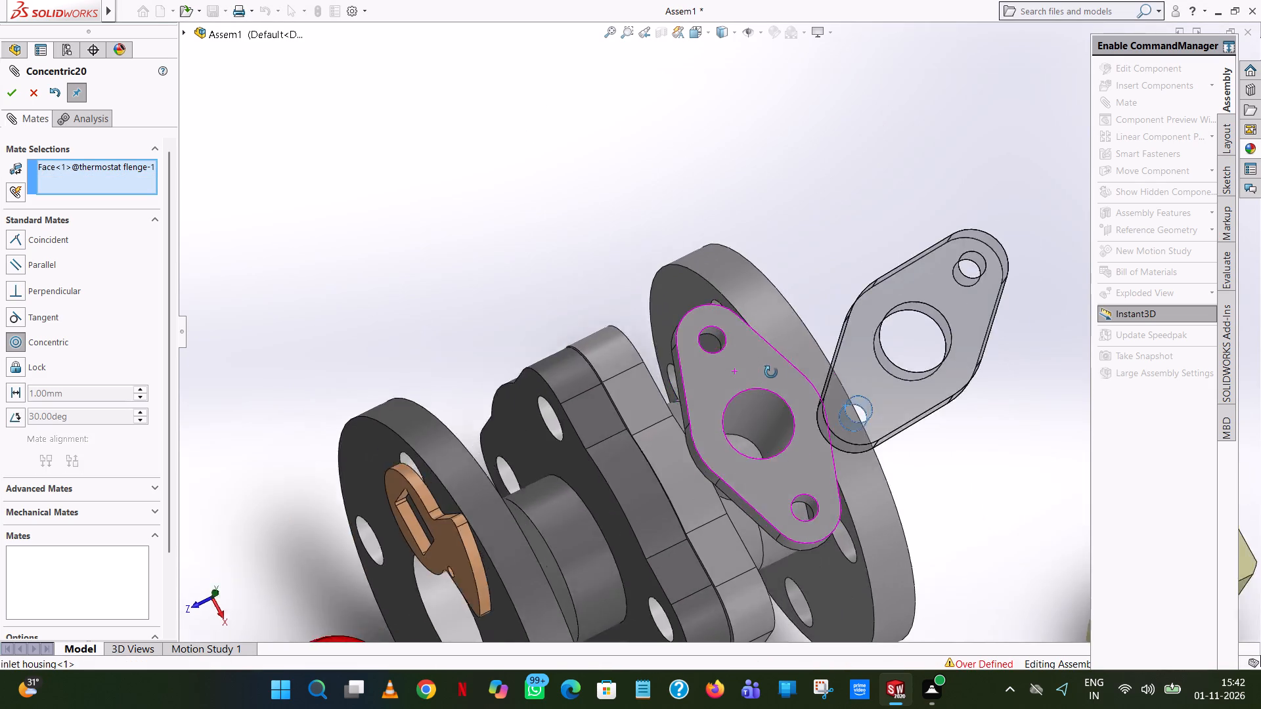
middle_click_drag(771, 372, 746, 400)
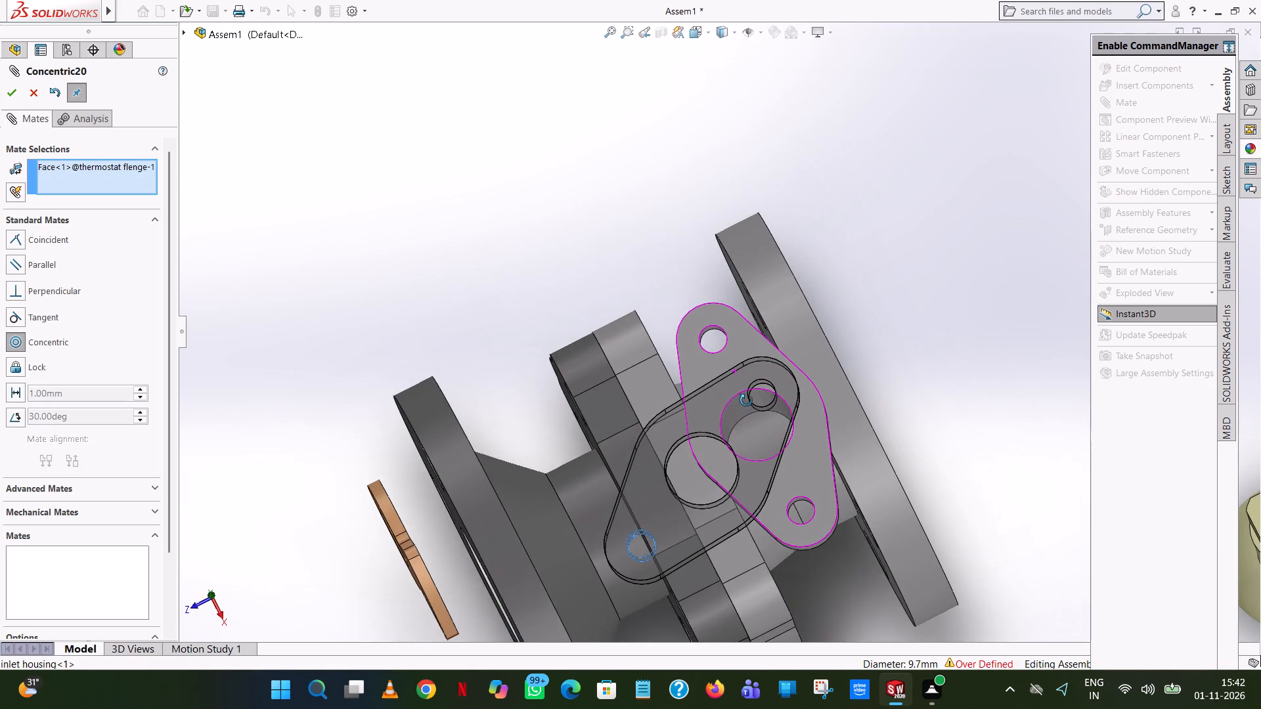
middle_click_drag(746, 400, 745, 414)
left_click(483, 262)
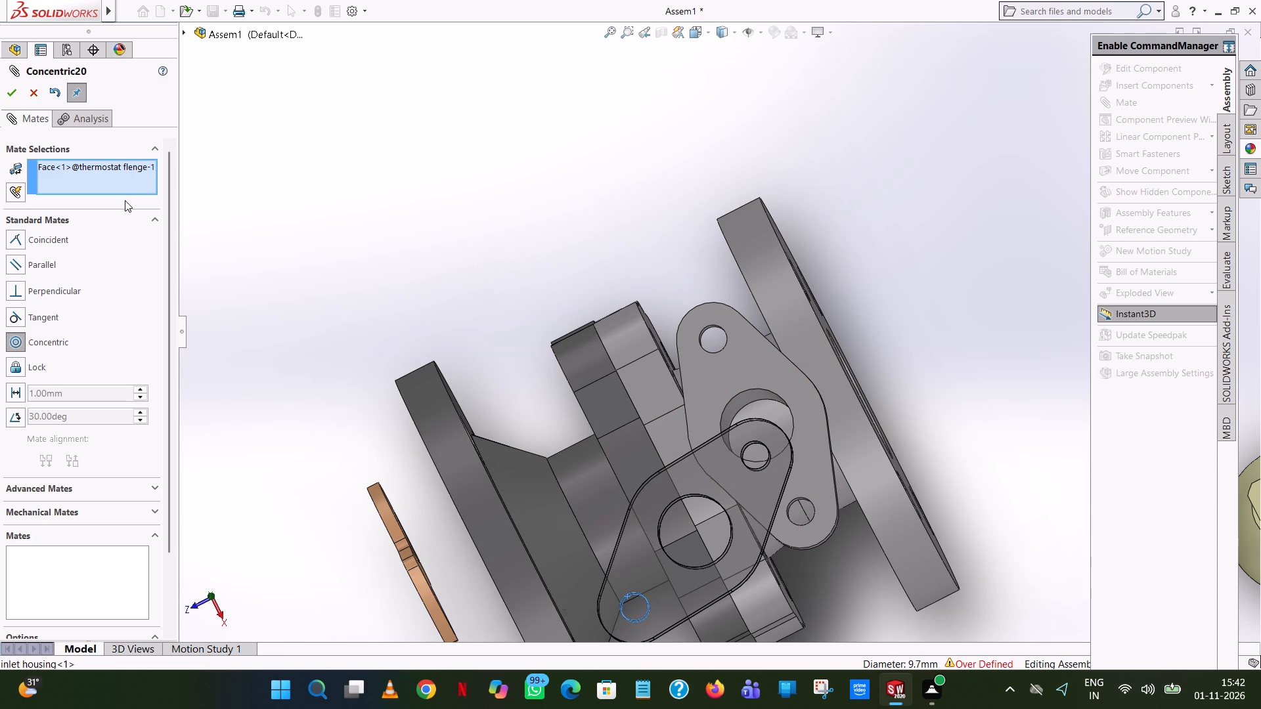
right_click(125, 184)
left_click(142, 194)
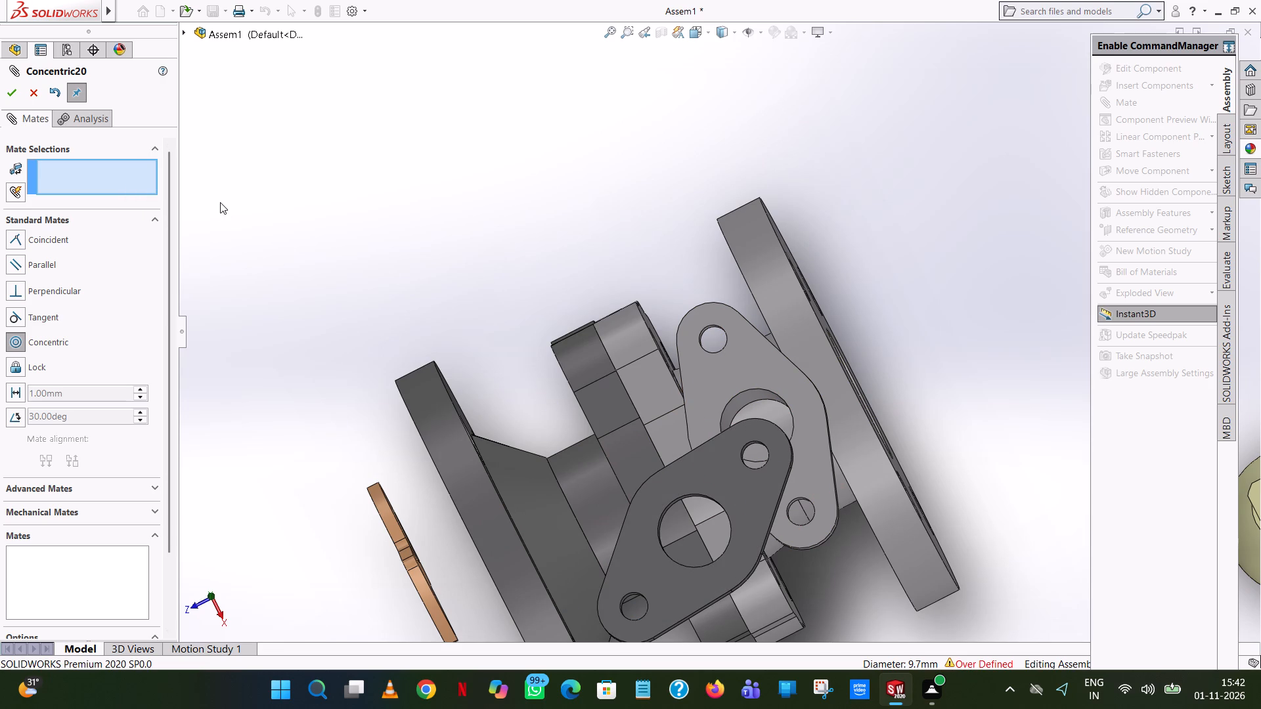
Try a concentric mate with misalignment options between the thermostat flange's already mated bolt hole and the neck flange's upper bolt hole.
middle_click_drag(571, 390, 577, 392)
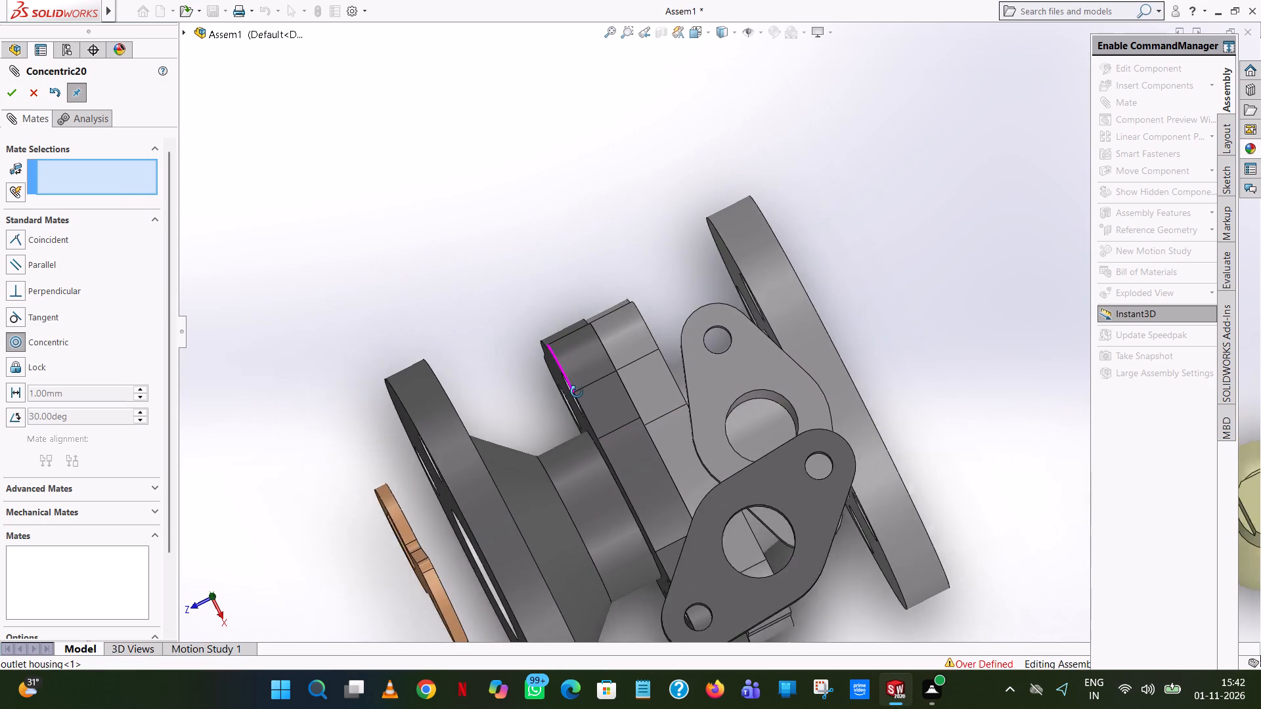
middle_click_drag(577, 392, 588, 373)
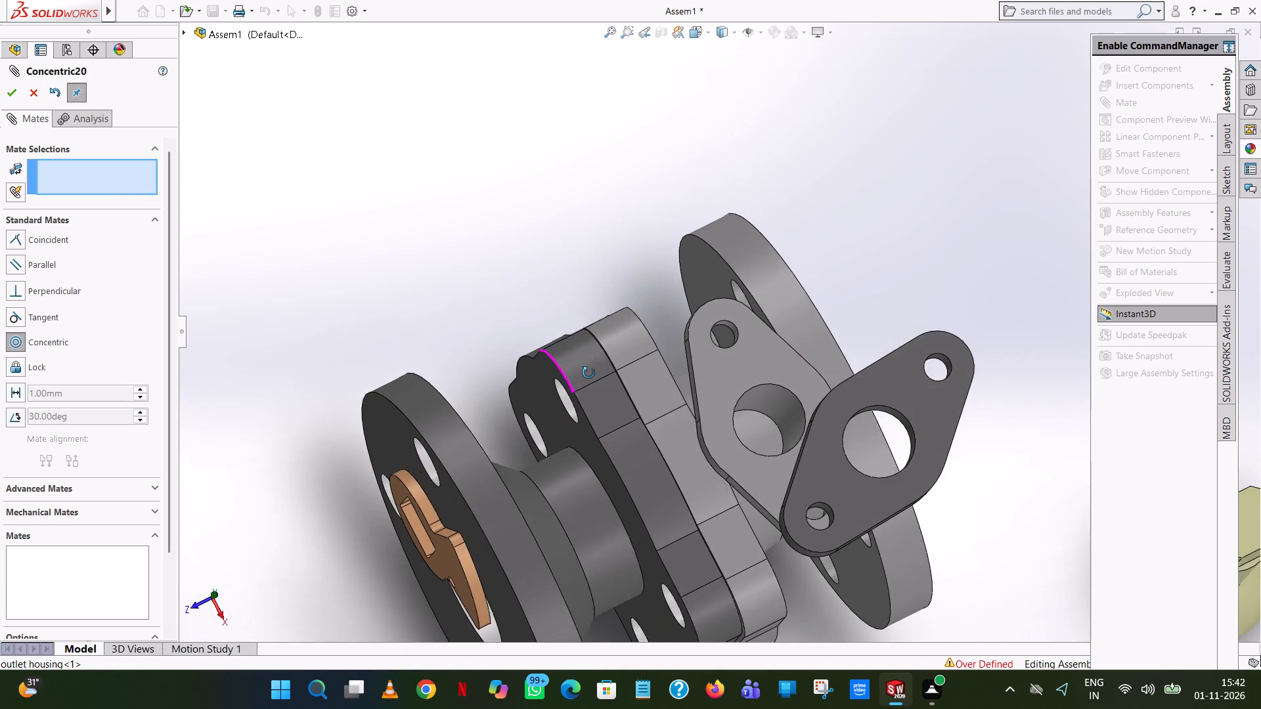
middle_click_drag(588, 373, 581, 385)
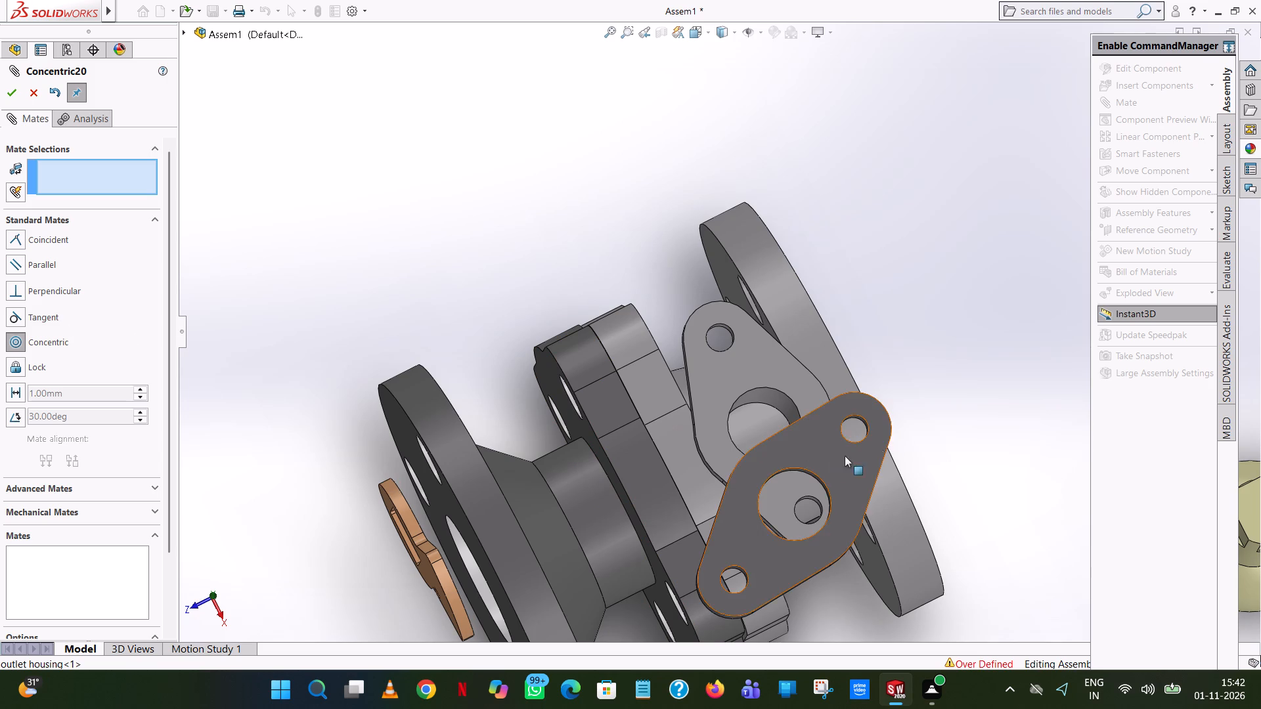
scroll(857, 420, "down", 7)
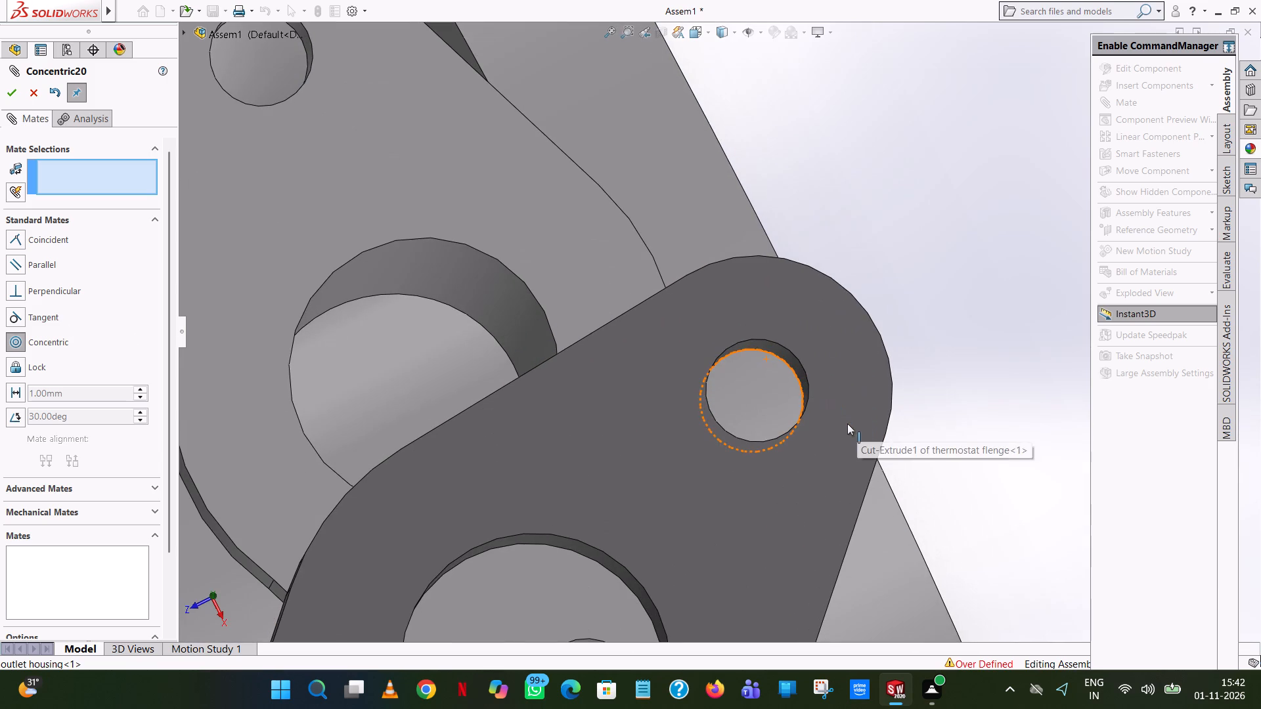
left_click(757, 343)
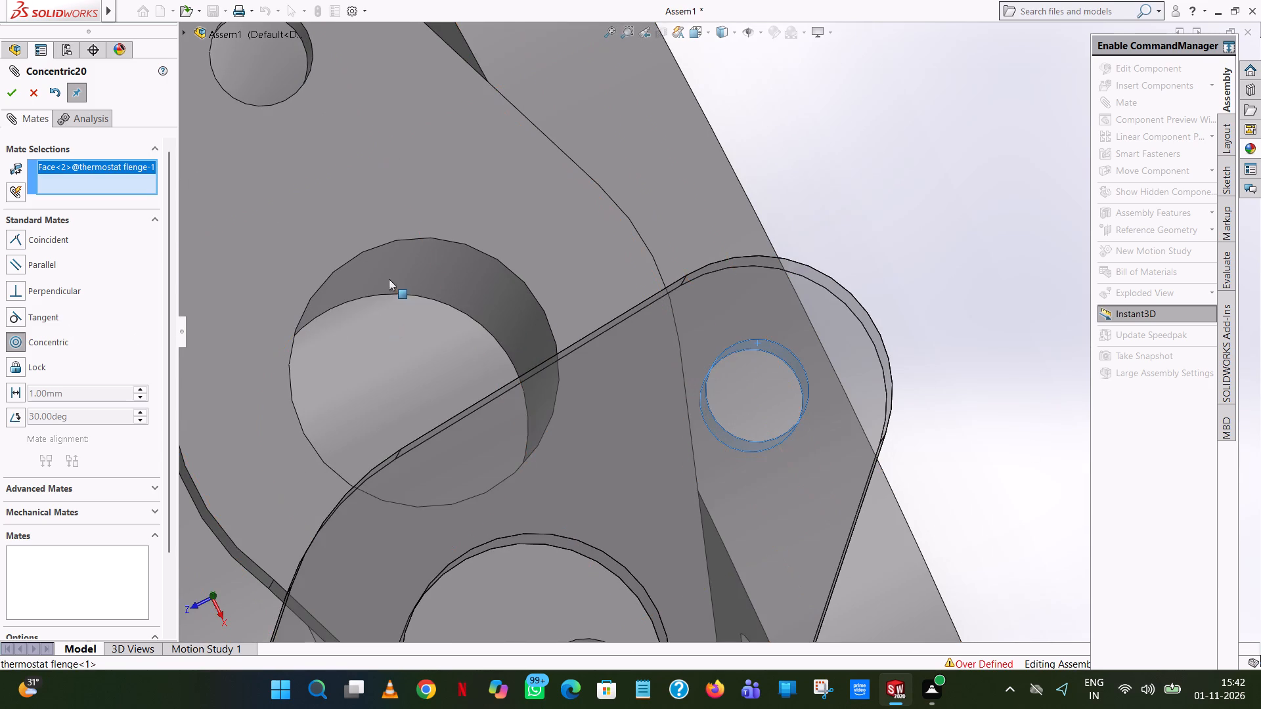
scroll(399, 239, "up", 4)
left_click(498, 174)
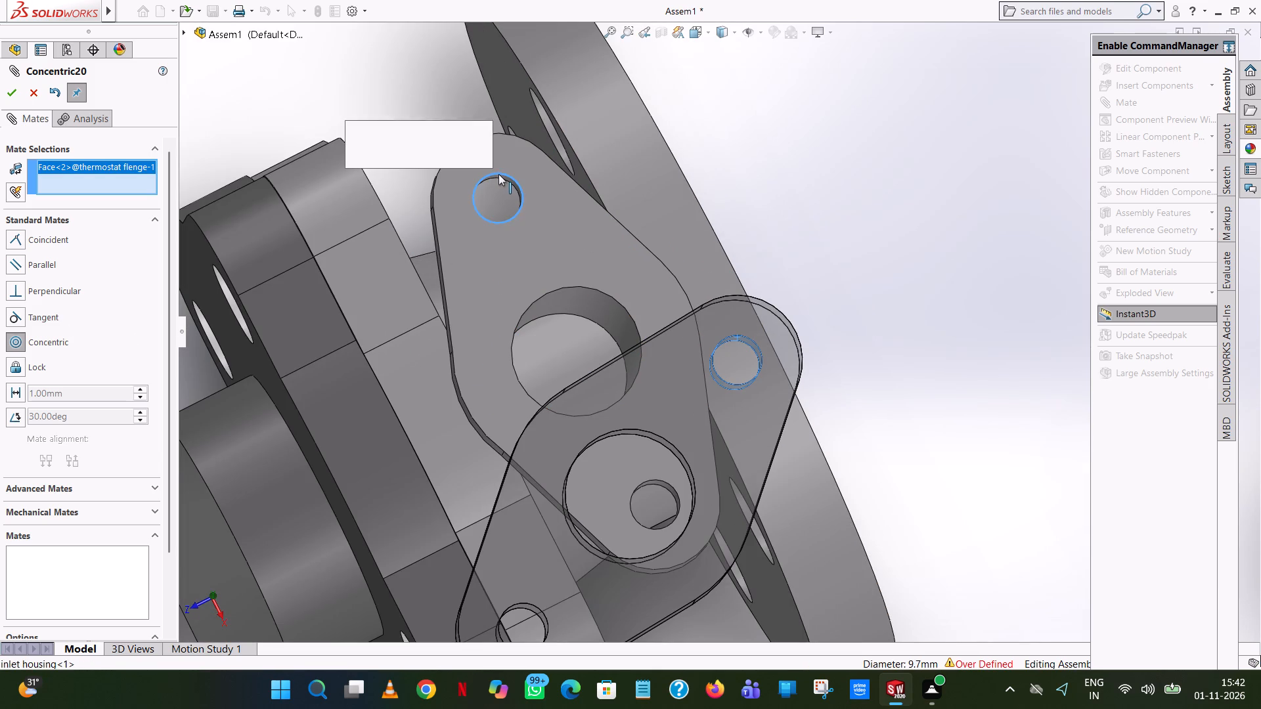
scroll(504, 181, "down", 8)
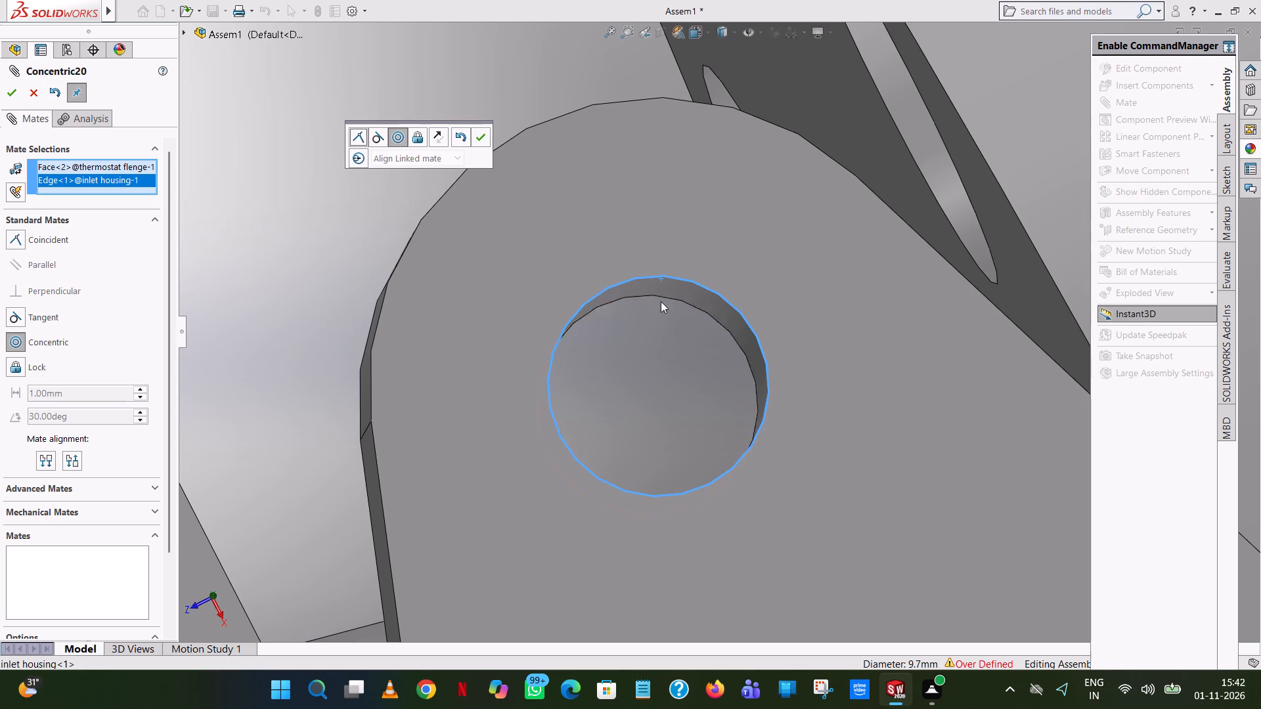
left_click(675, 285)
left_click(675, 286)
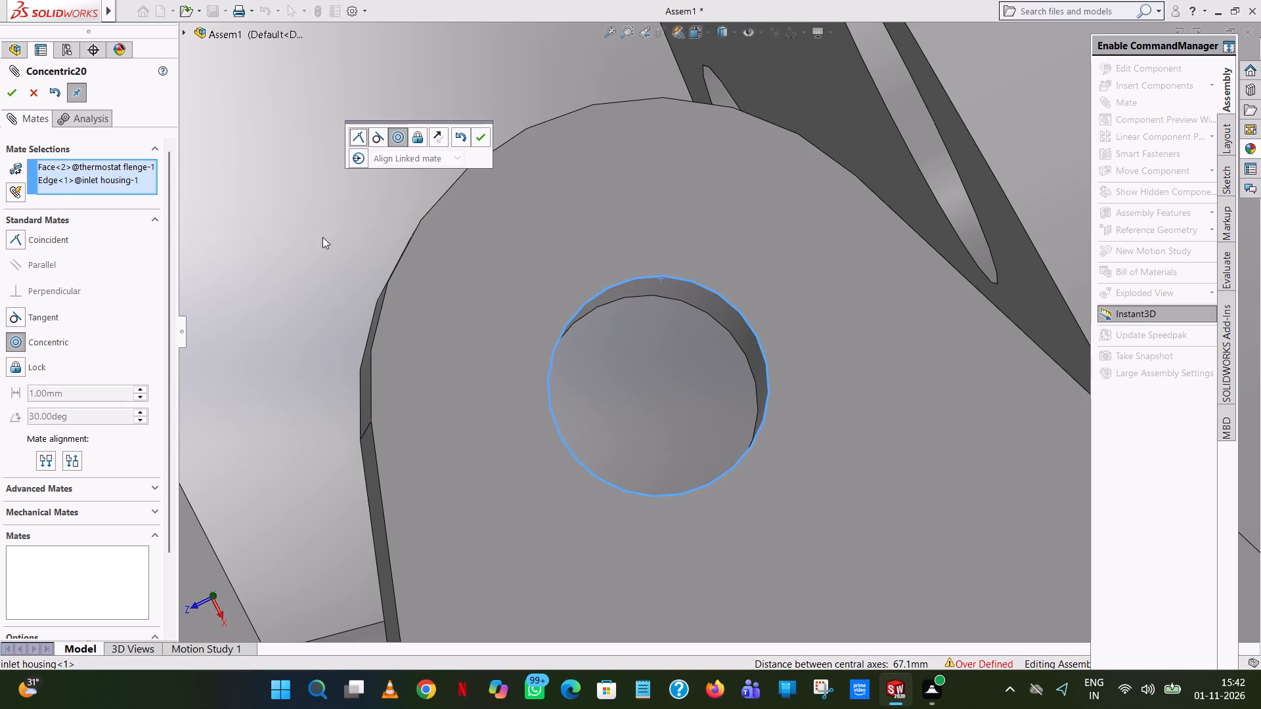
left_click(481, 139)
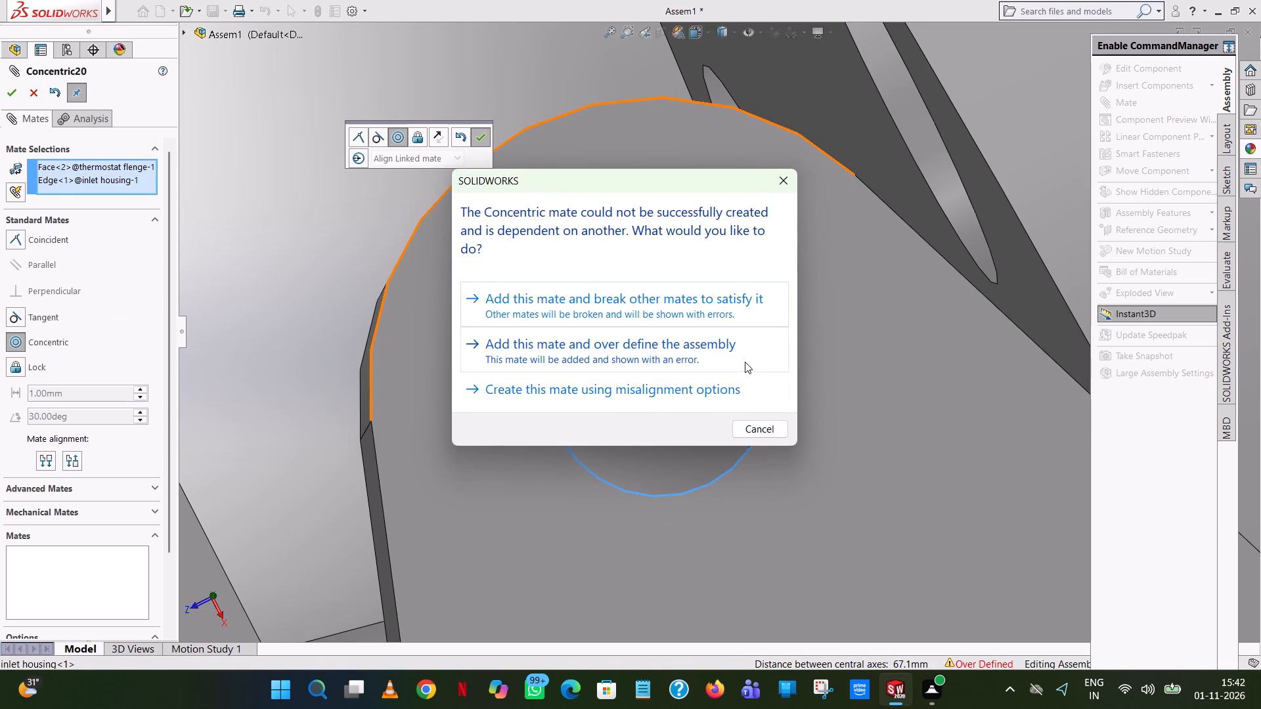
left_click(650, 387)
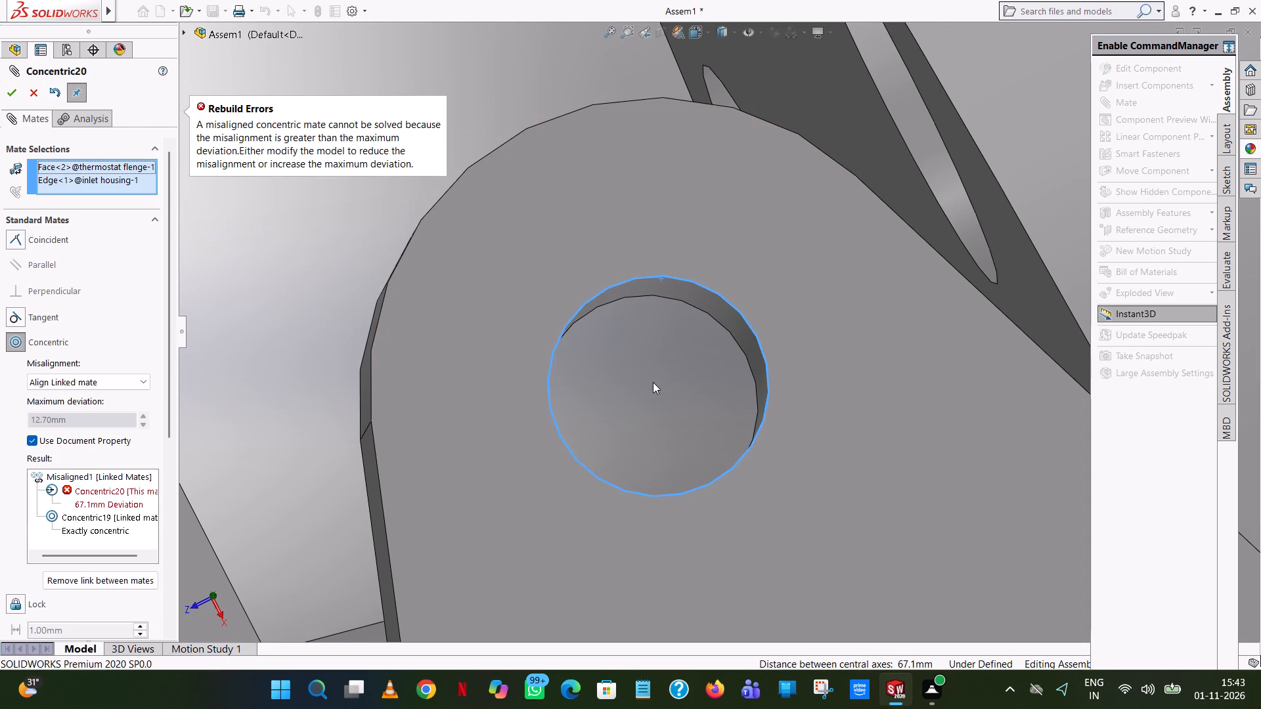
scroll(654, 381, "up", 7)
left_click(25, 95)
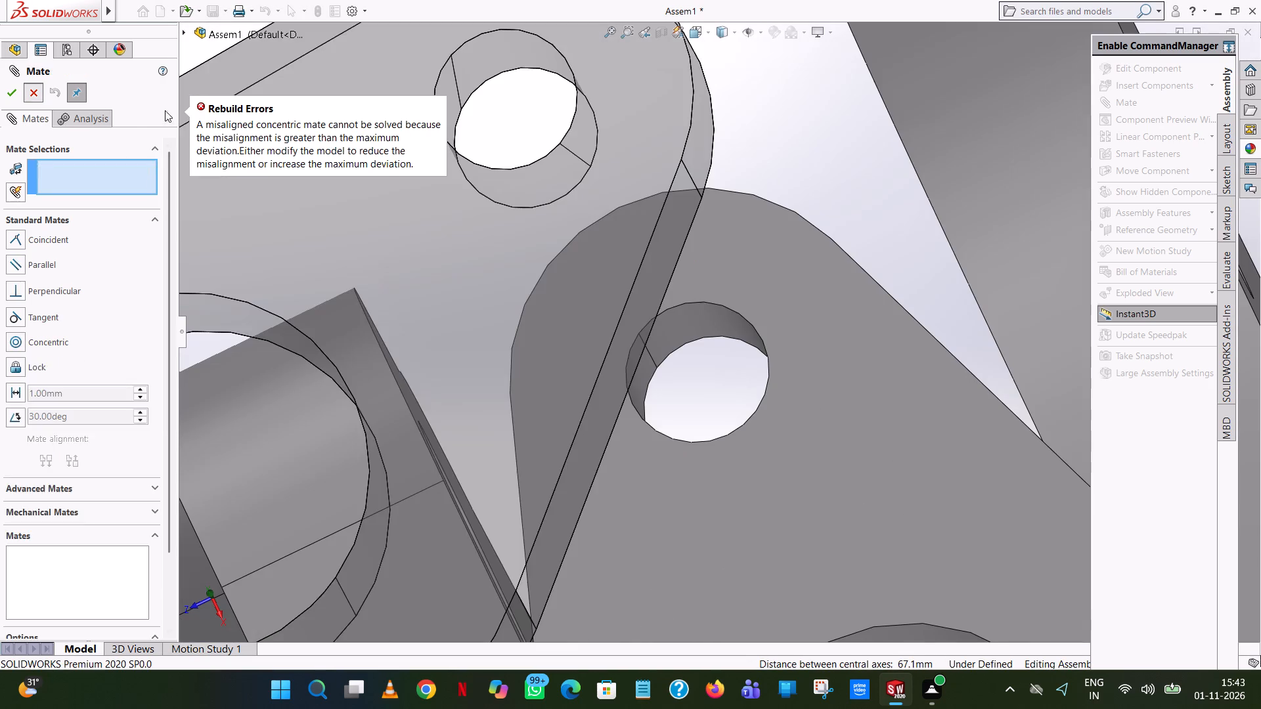
Delete the existing concentric mate between the inlet housing and the thermostat flange.
scroll(613, 307, "up", 20)
scroll(613, 307, "up", 2)
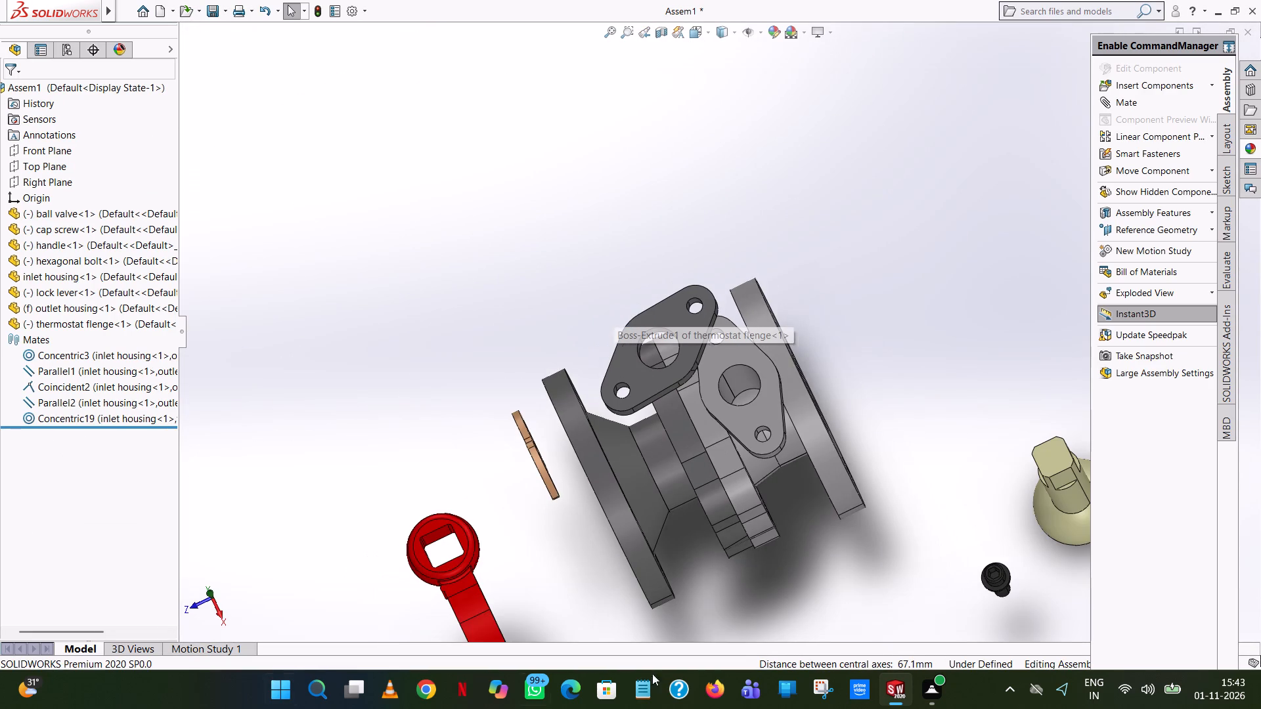
left_click(43, 419)
right_click(43, 419)
left_click(76, 488)
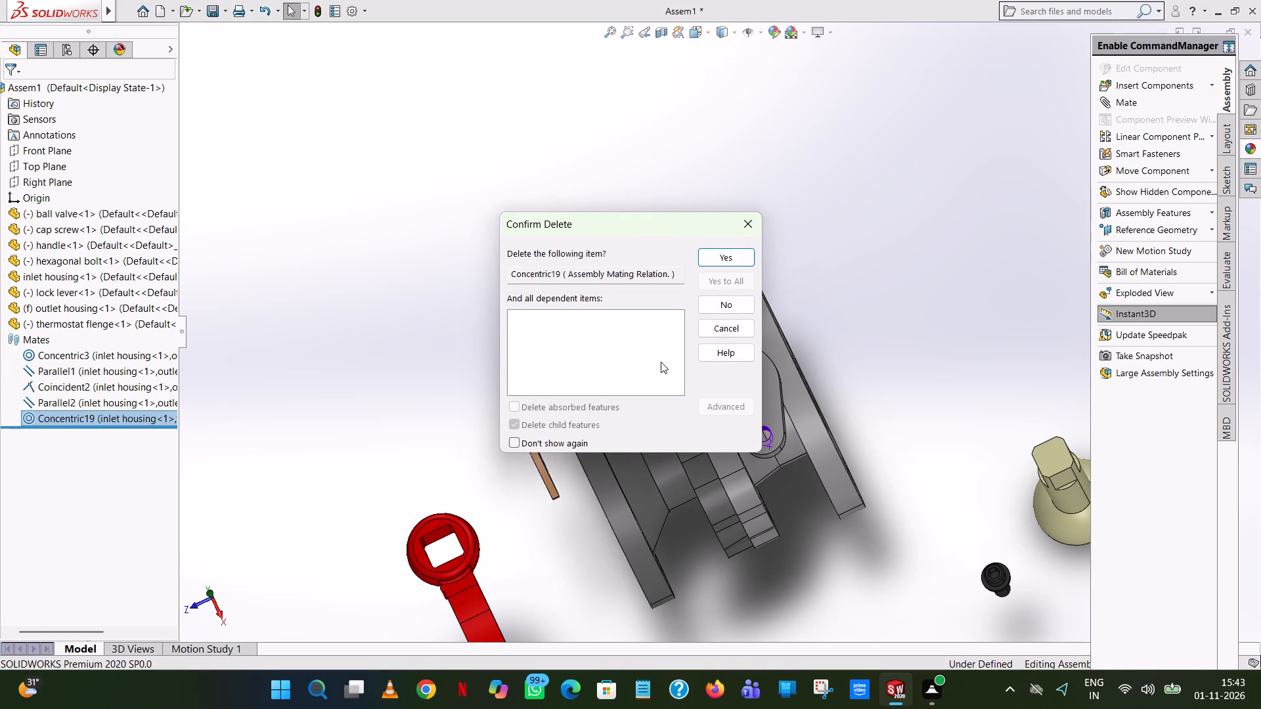
left_click(725, 253)
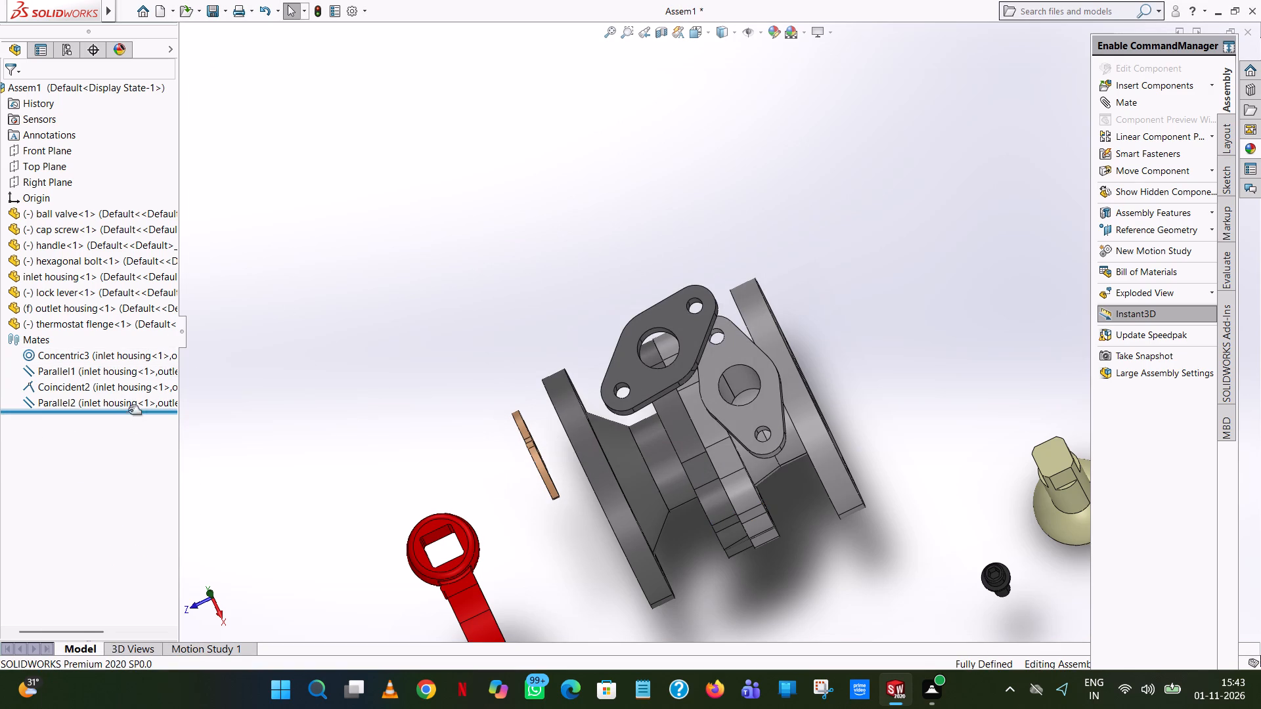
Move the freed thermostat flange well clear of the valve housings, beyond the outlet end.
left_click_drag(698, 336, 413, 145)
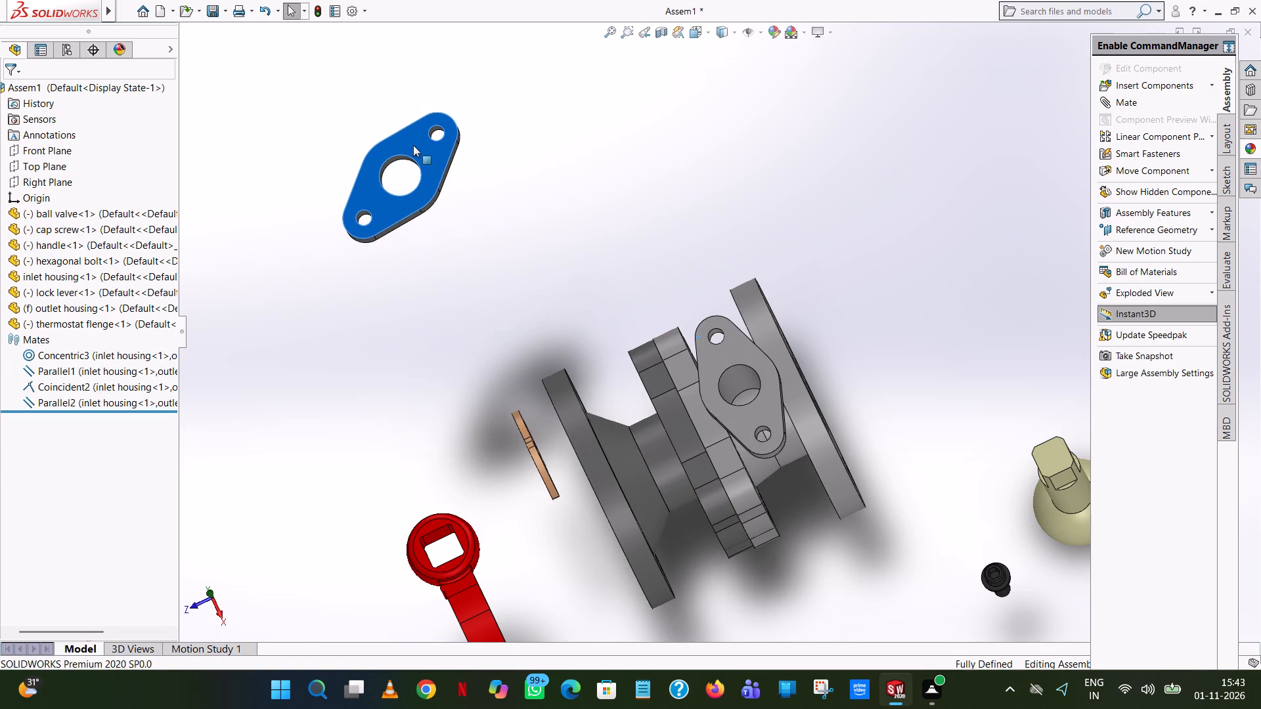
left_click_drag(413, 145, 413, 146)
left_click(610, 221)
Examine the inlet housing's neck flange and the surrounding loose parts from several angles.
middle_click_drag(711, 332, 721, 307)
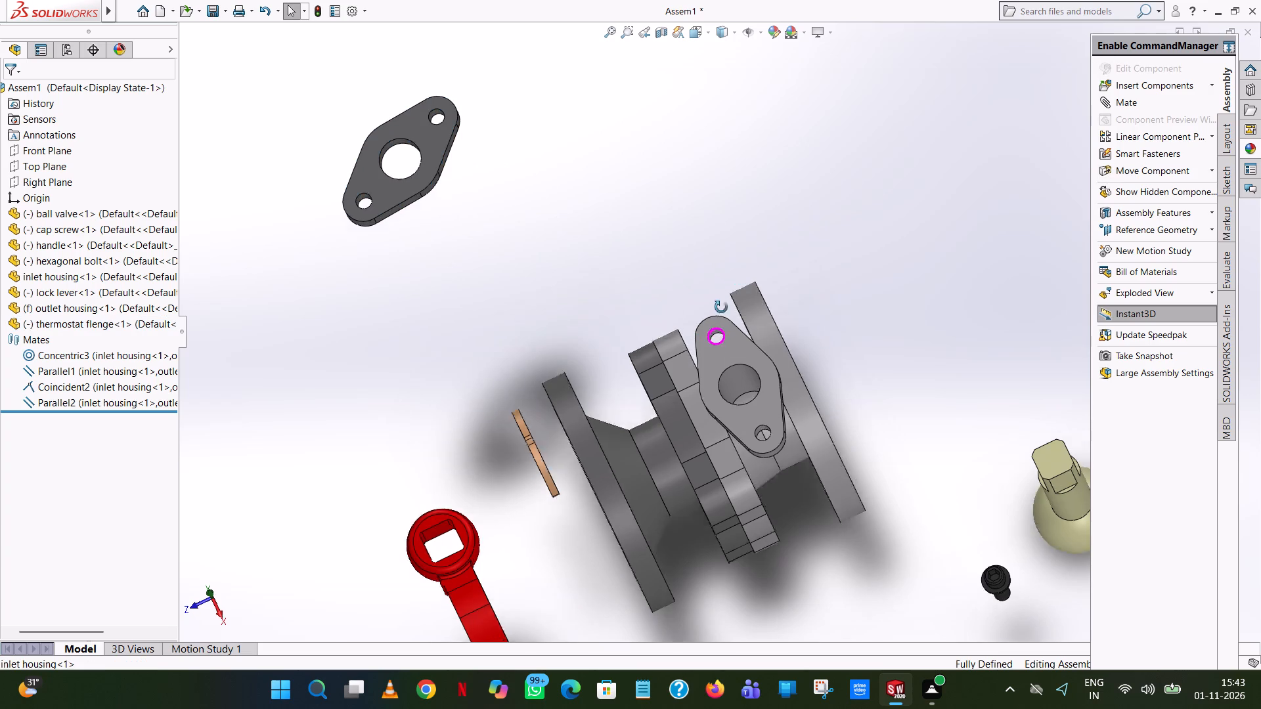
middle_click_drag(721, 307, 670, 274)
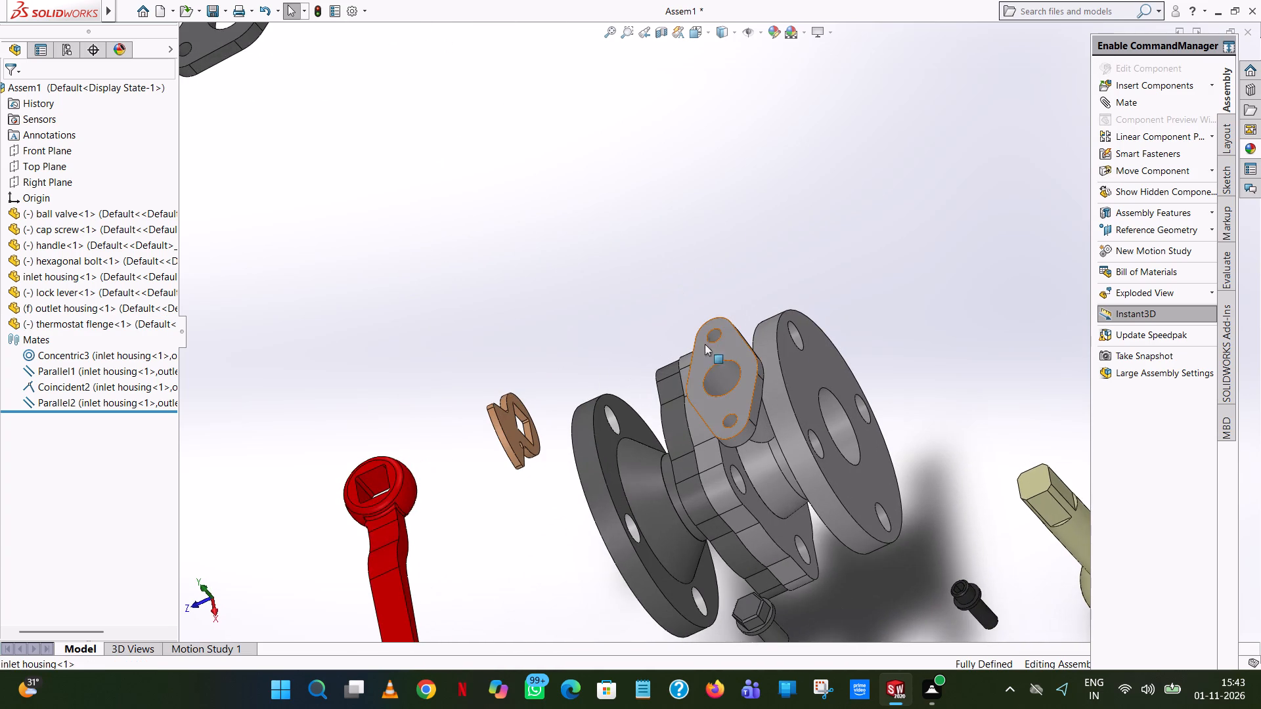
scroll(748, 352, "down", 8)
scroll(748, 353, "up", 11)
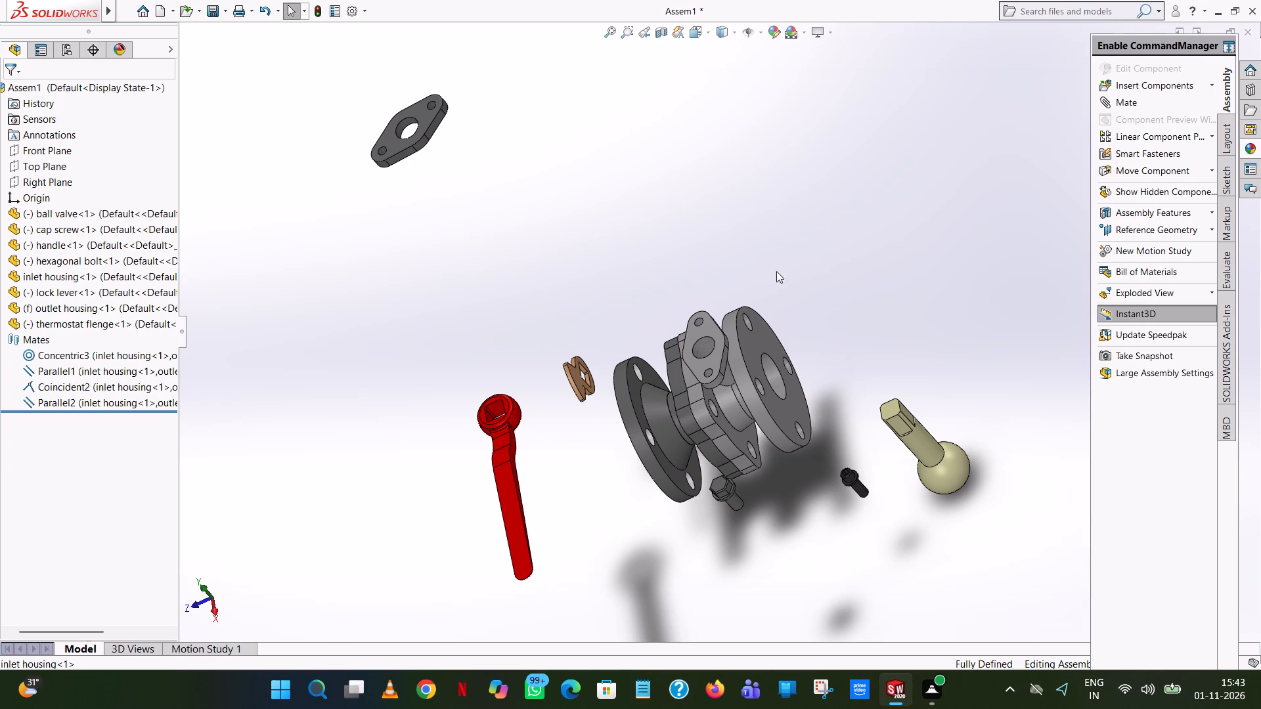
scroll(776, 276, "up", 1)
middle_click_drag(779, 278, 768, 131)
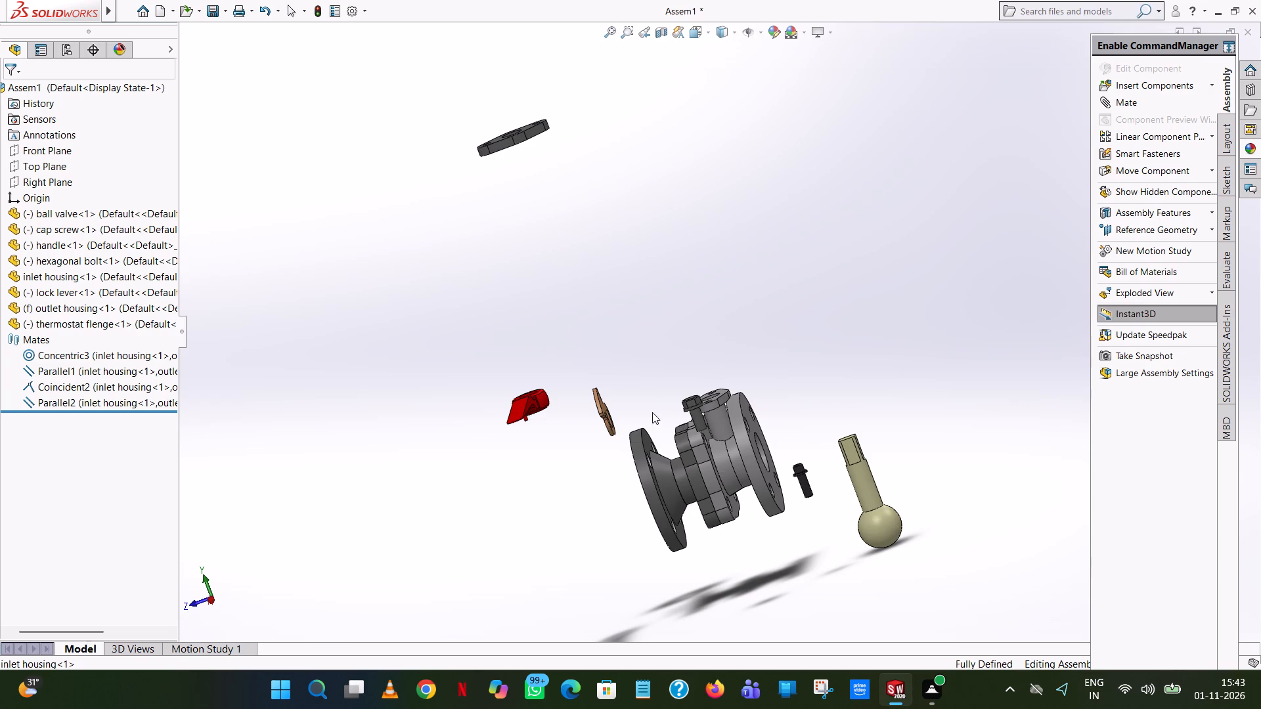
scroll(734, 419, "down", 8)
scroll(734, 417, "up", 8)
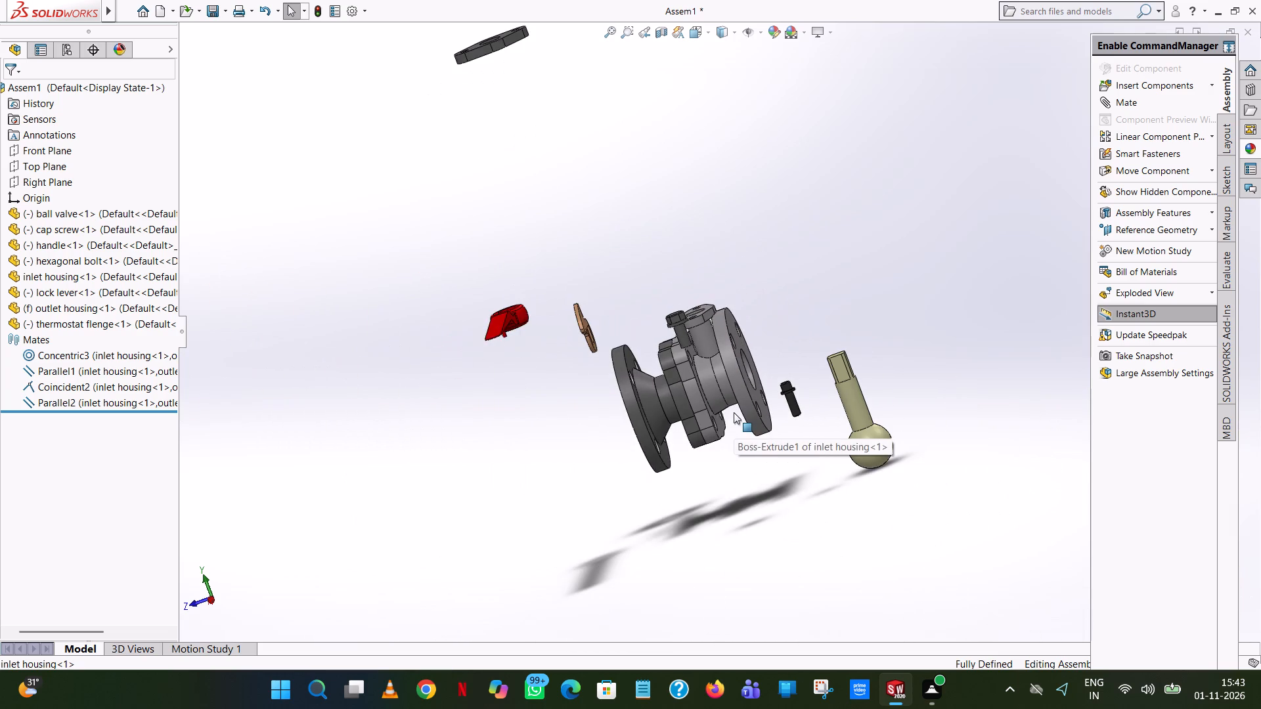
middle_click(734, 412)
scroll(734, 412, "down", 1)
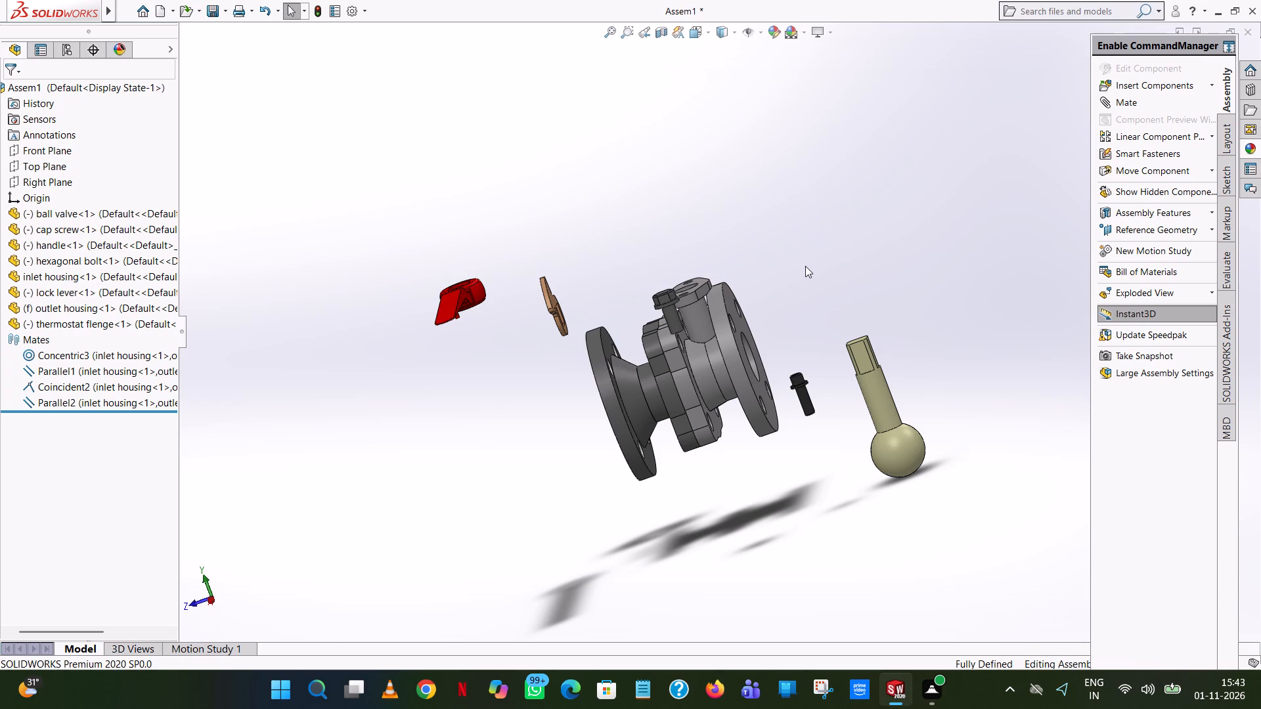
middle_click_drag(701, 291, 702, 296)
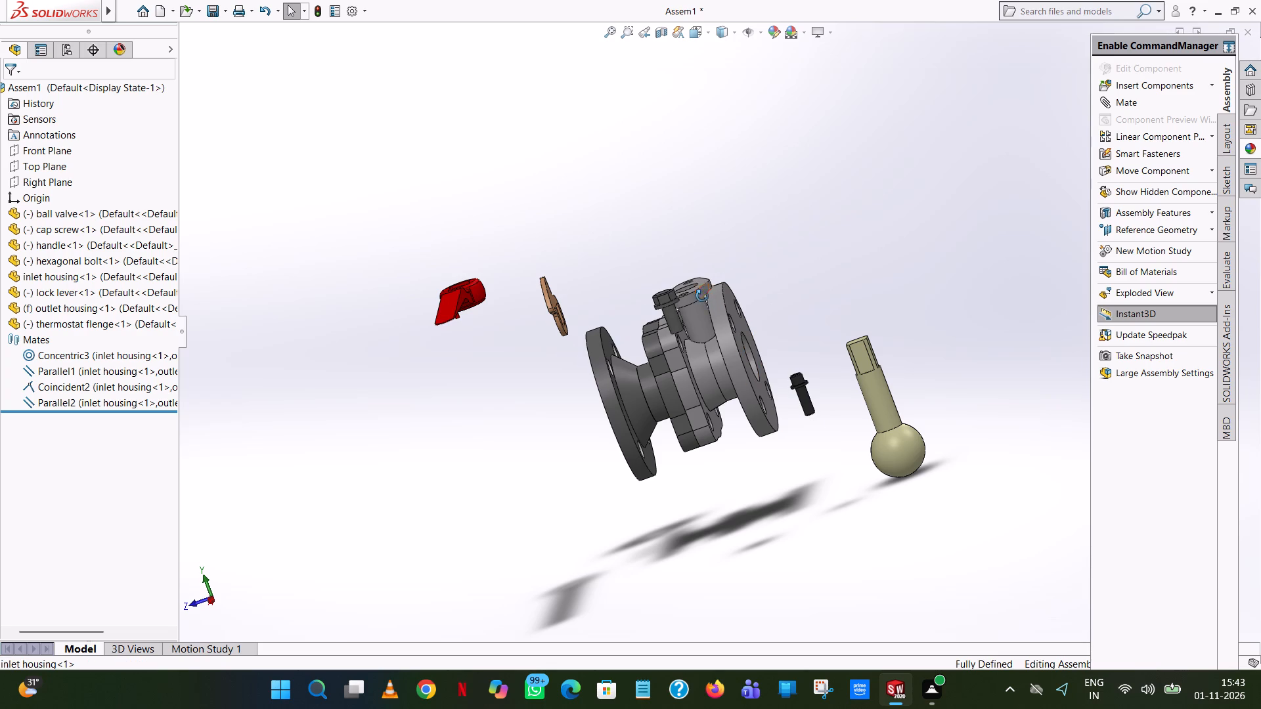
middle_click_drag(702, 296, 736, 481)
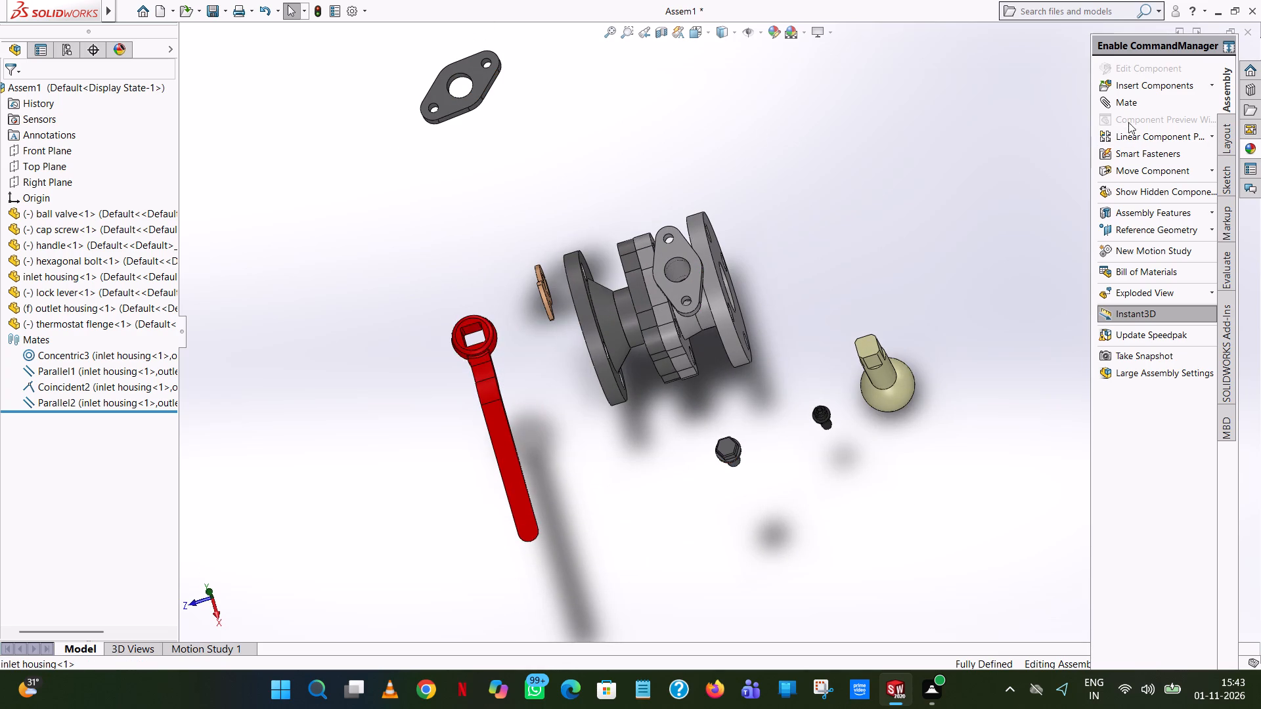
Add a coincident mate between the thermostat flange's flat face and the outer face of the inlet housing's two-bolt neck flange.
left_click(1137, 108)
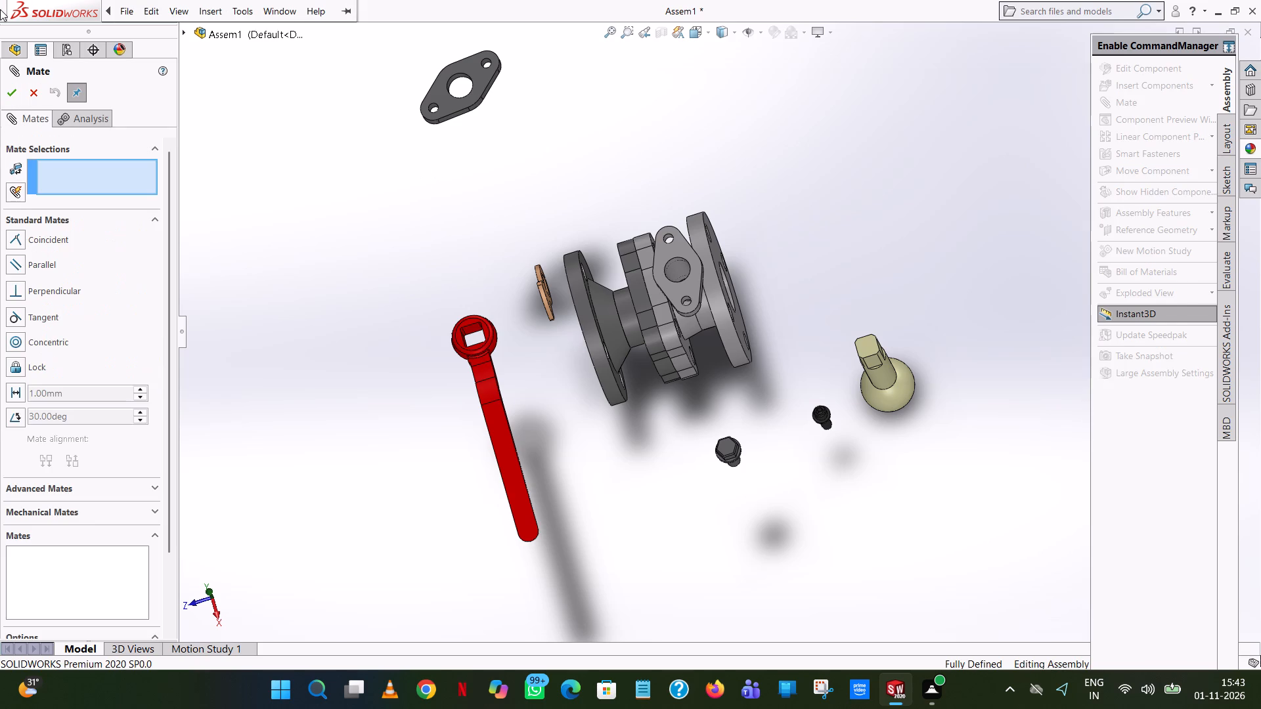
left_click(483, 140)
scroll(502, 93, "down", 4)
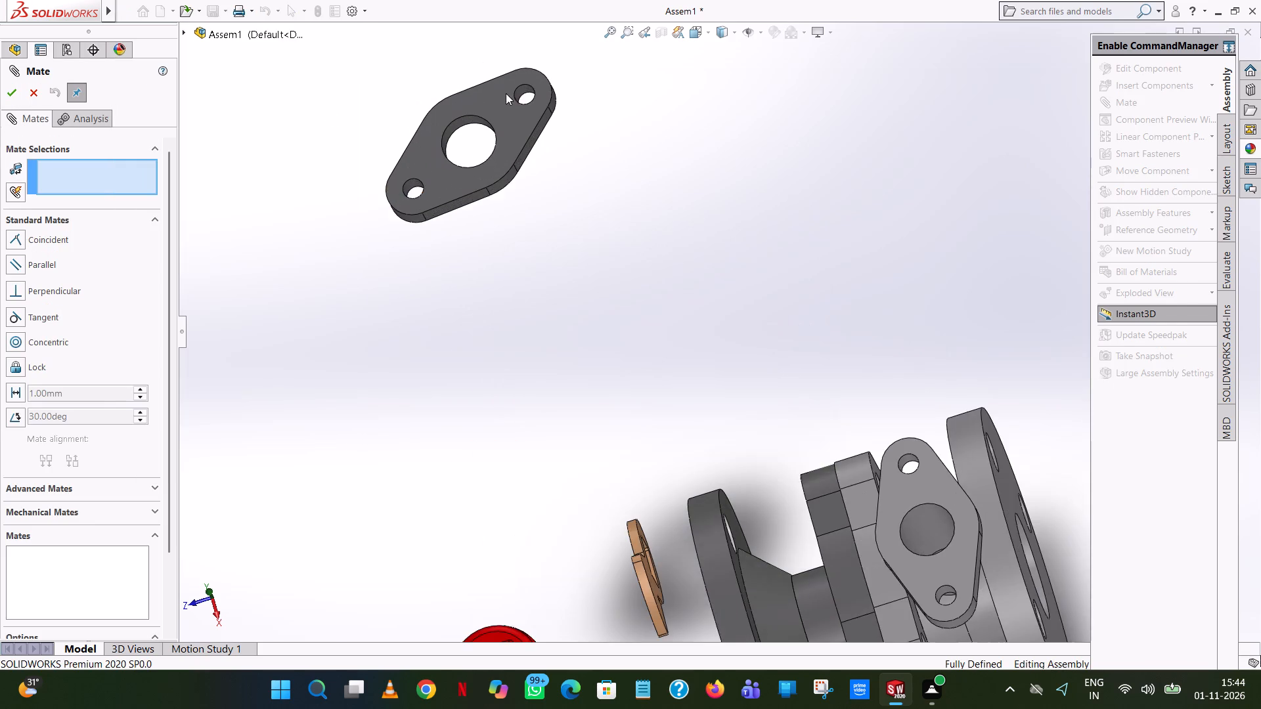
scroll(544, 162, "down", 2)
middle_click_drag(547, 161, 412, 0)
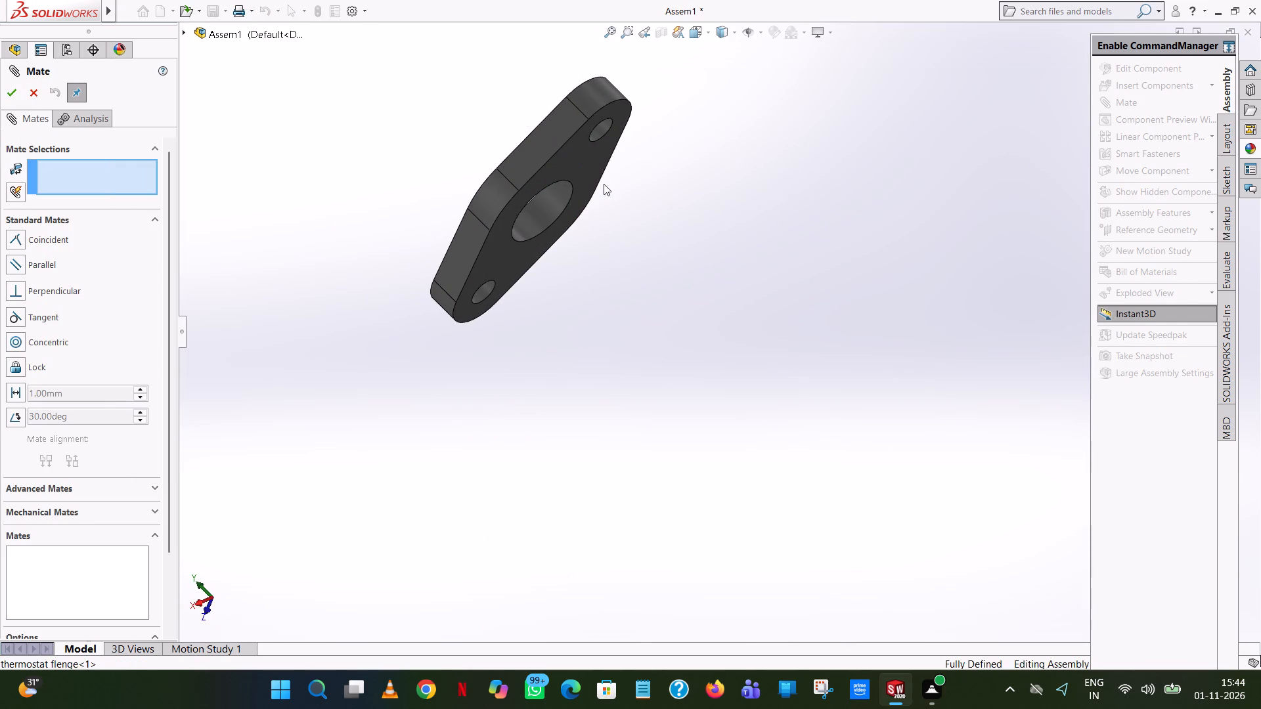
left_click(583, 161)
scroll(607, 199, "up", 8)
middle_click_drag(847, 472, 885, 522)
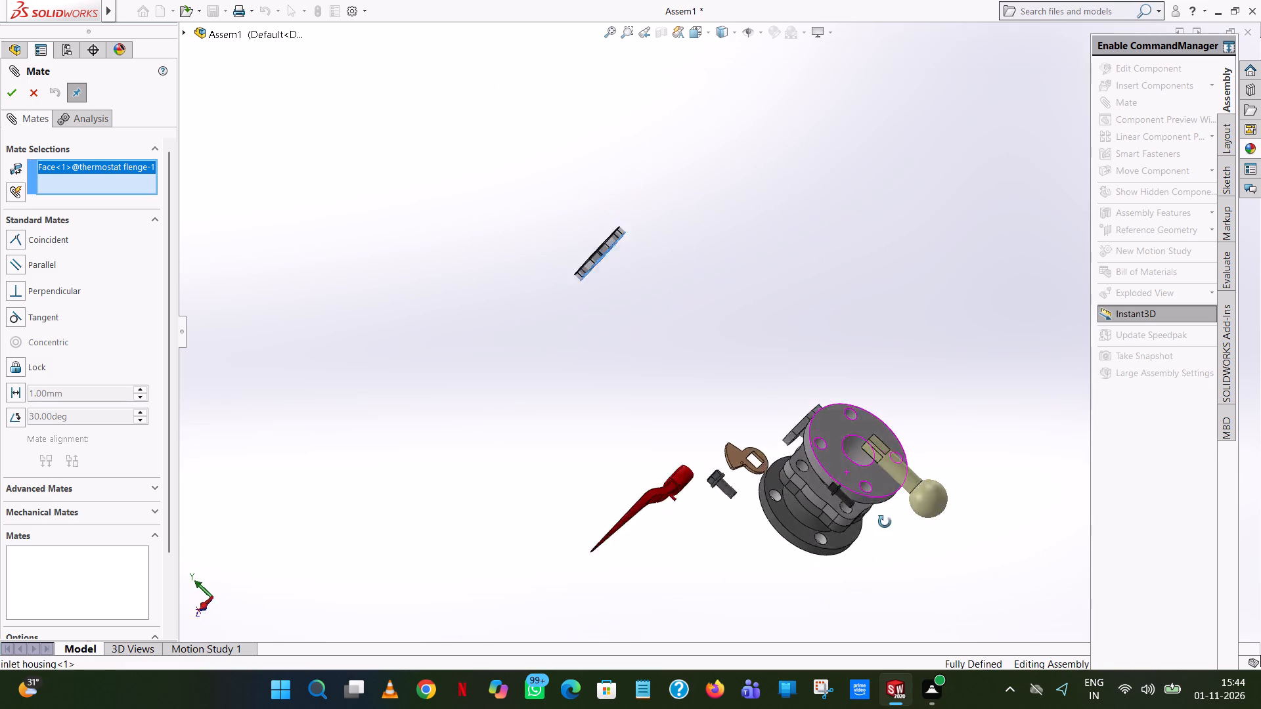
middle_click_drag(885, 522, 939, 565)
scroll(942, 543, "up", 1)
middle_click_drag(783, 374, 838, 450)
scroll(712, 377, "down", 7)
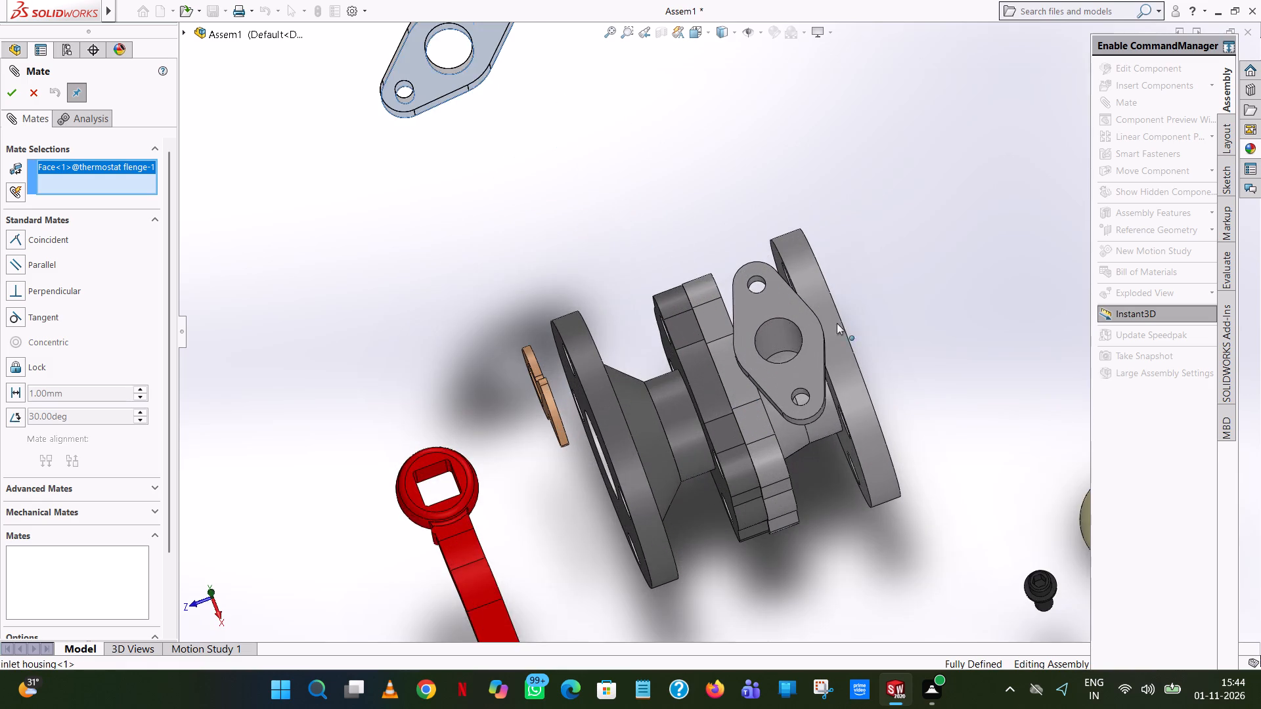
left_click(792, 280)
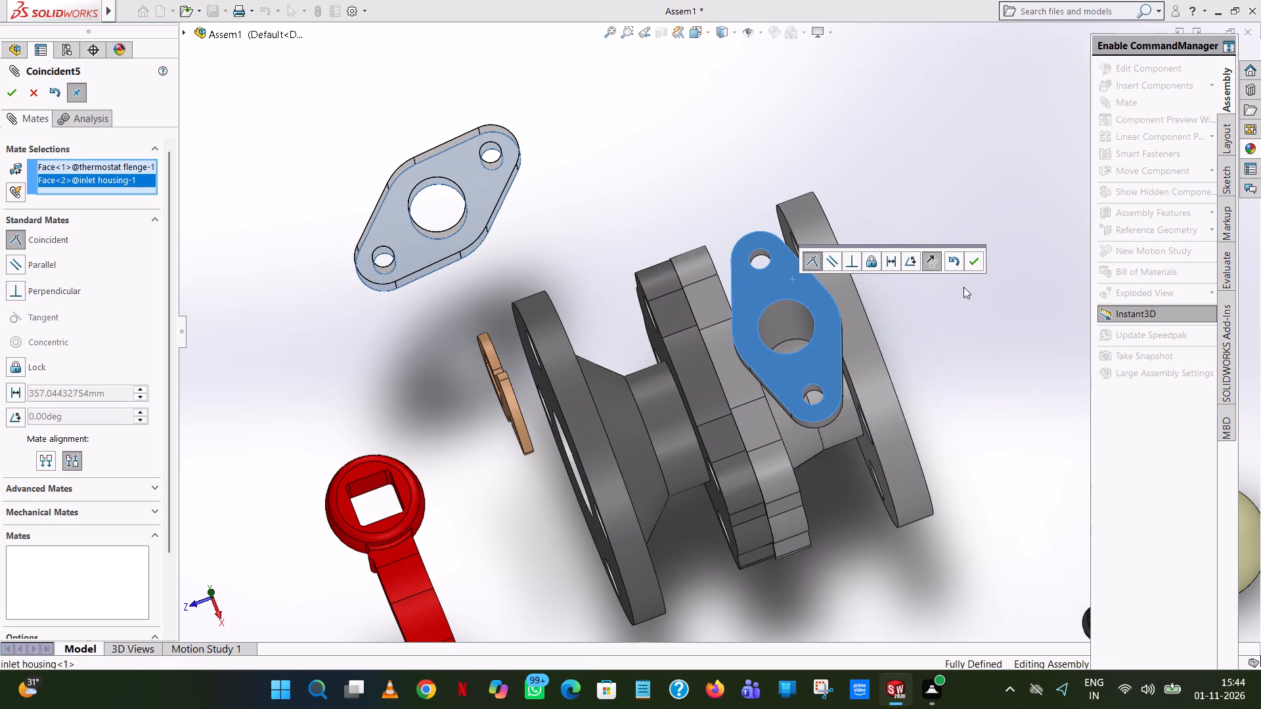
left_click(976, 257)
Add a concentric mate between the thermostat flange's central bore and the neck flange's central bore.
middle_click_drag(799, 309, 877, 377)
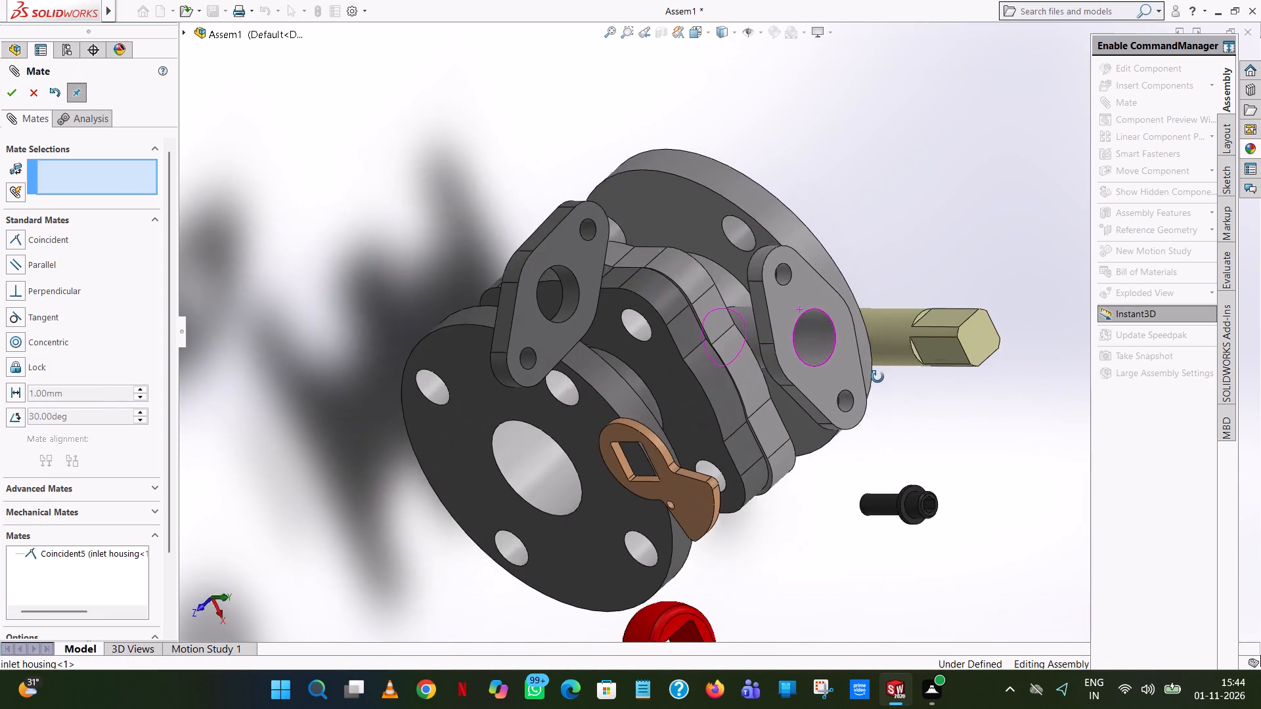
middle_click_drag(877, 377, 801, 303)
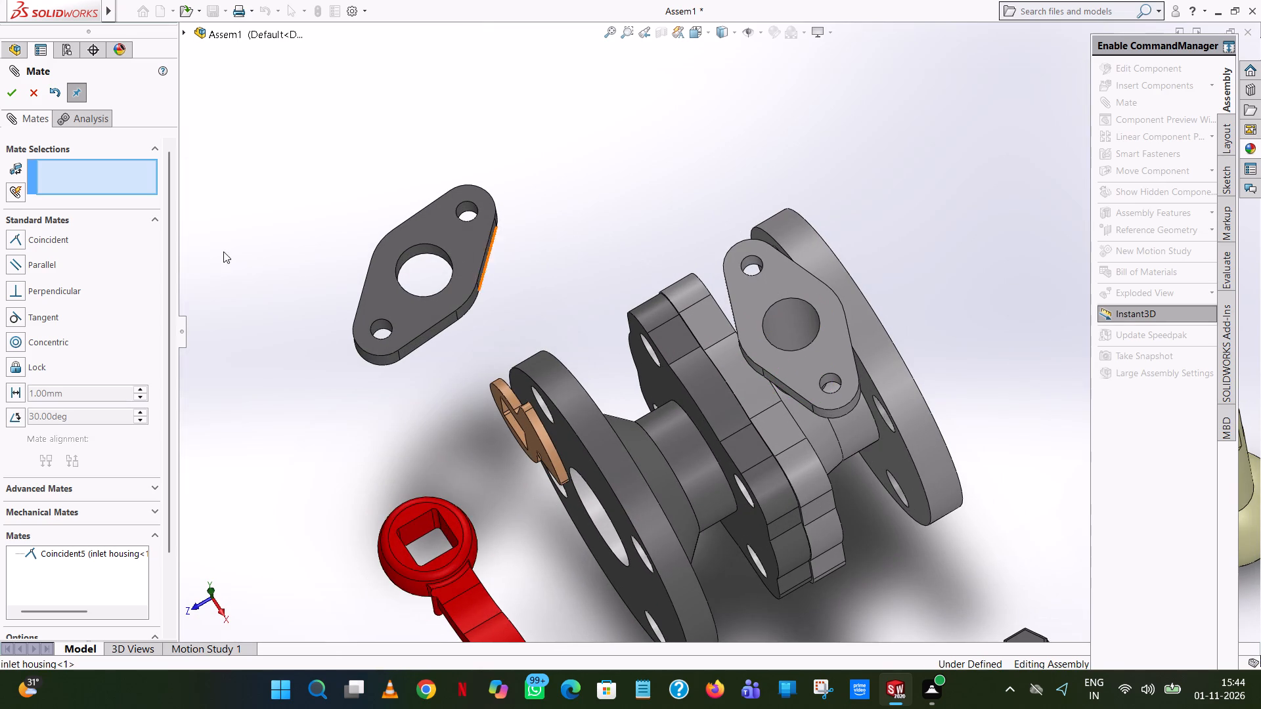
left_click(49, 341)
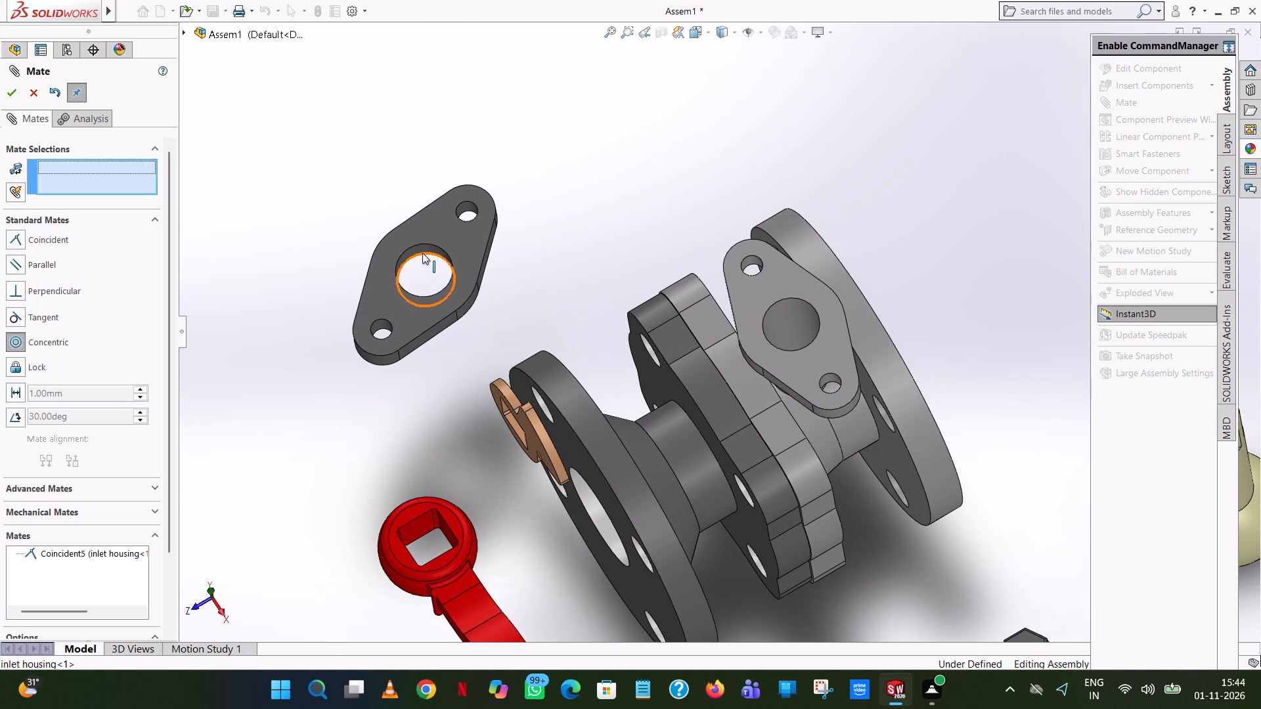
left_click(418, 249)
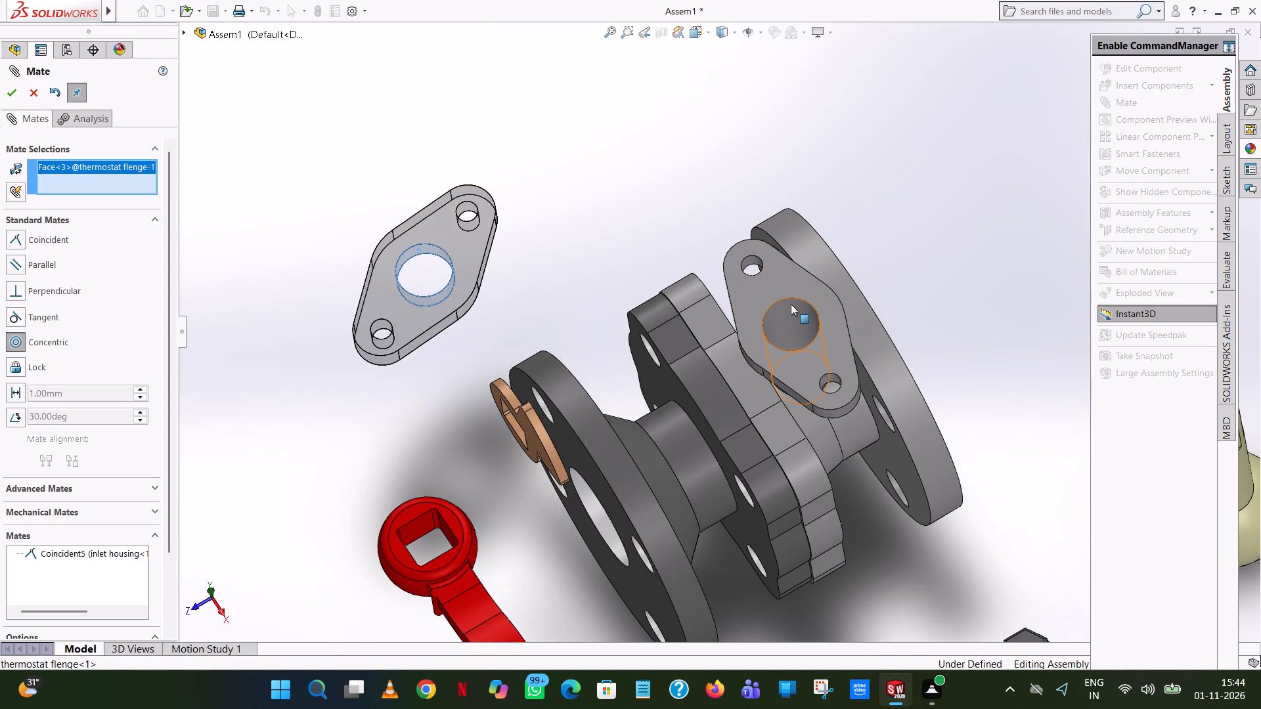
left_click(791, 304)
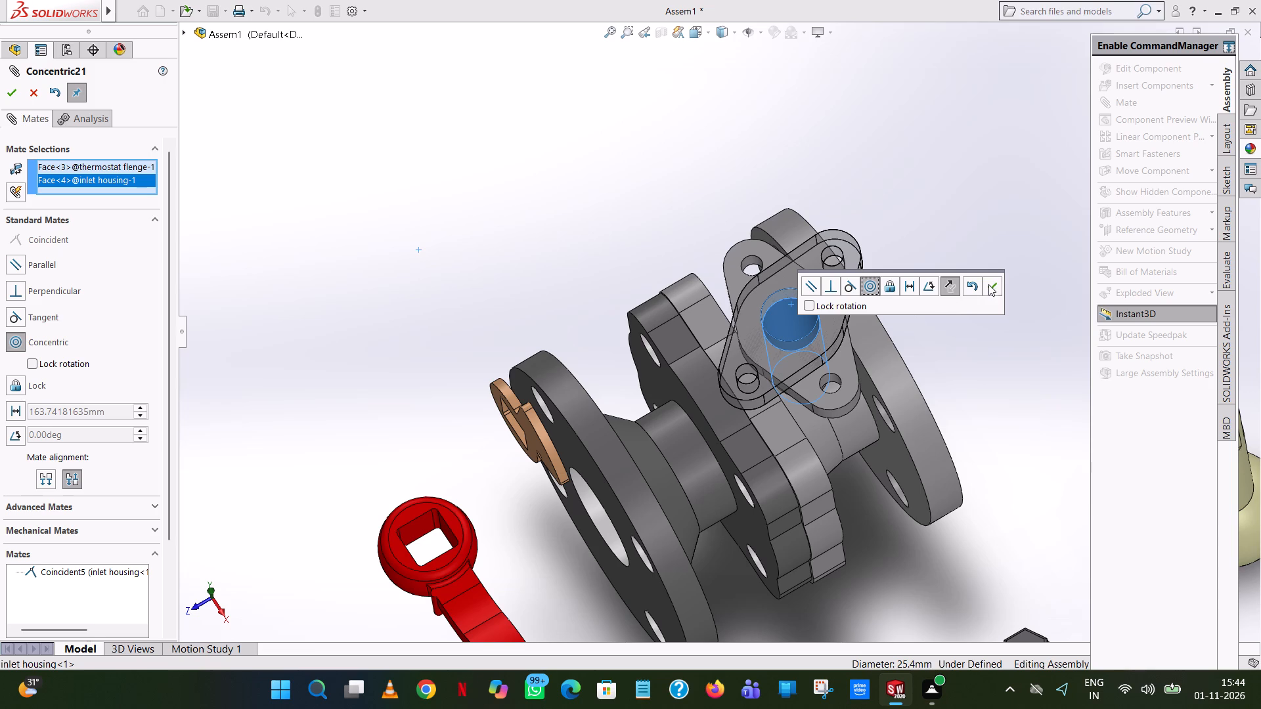
left_click(988, 284)
Rotate the thermostat flange about its central bore until its two bolt holes roughly line up with the neck flange's holes.
left_click_drag(734, 340, 795, 389)
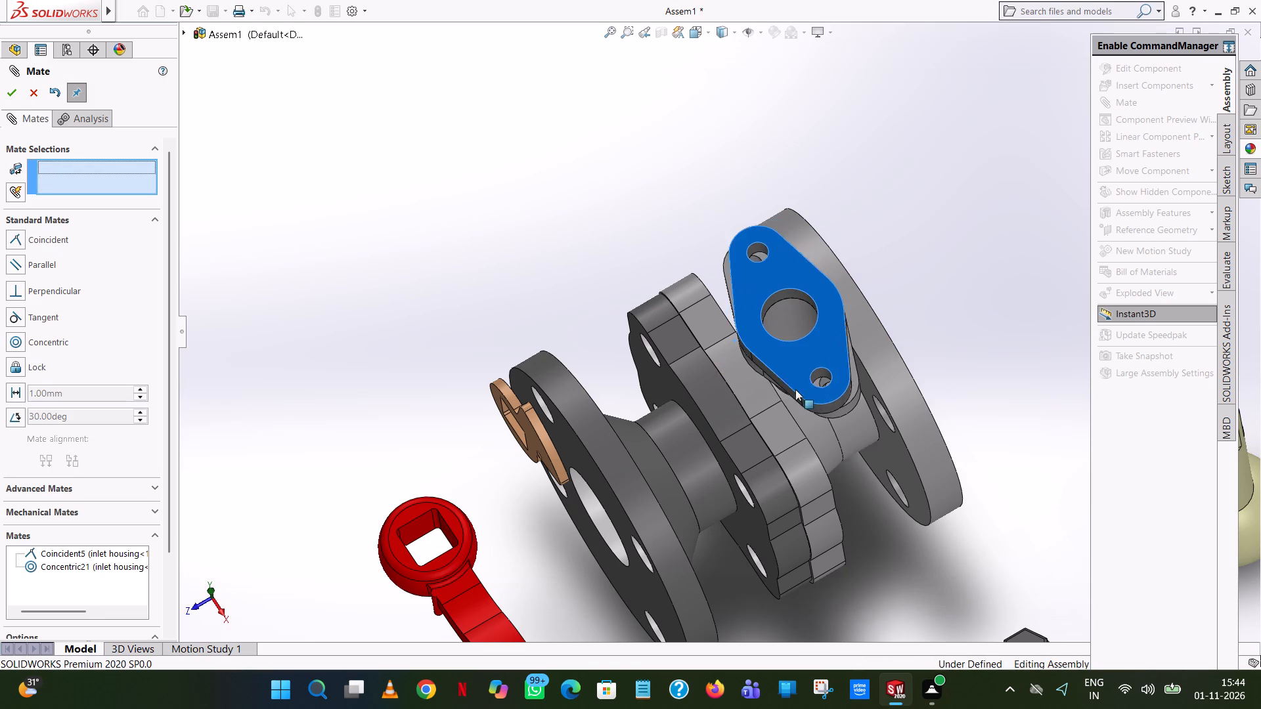
left_click_drag(795, 389, 782, 425)
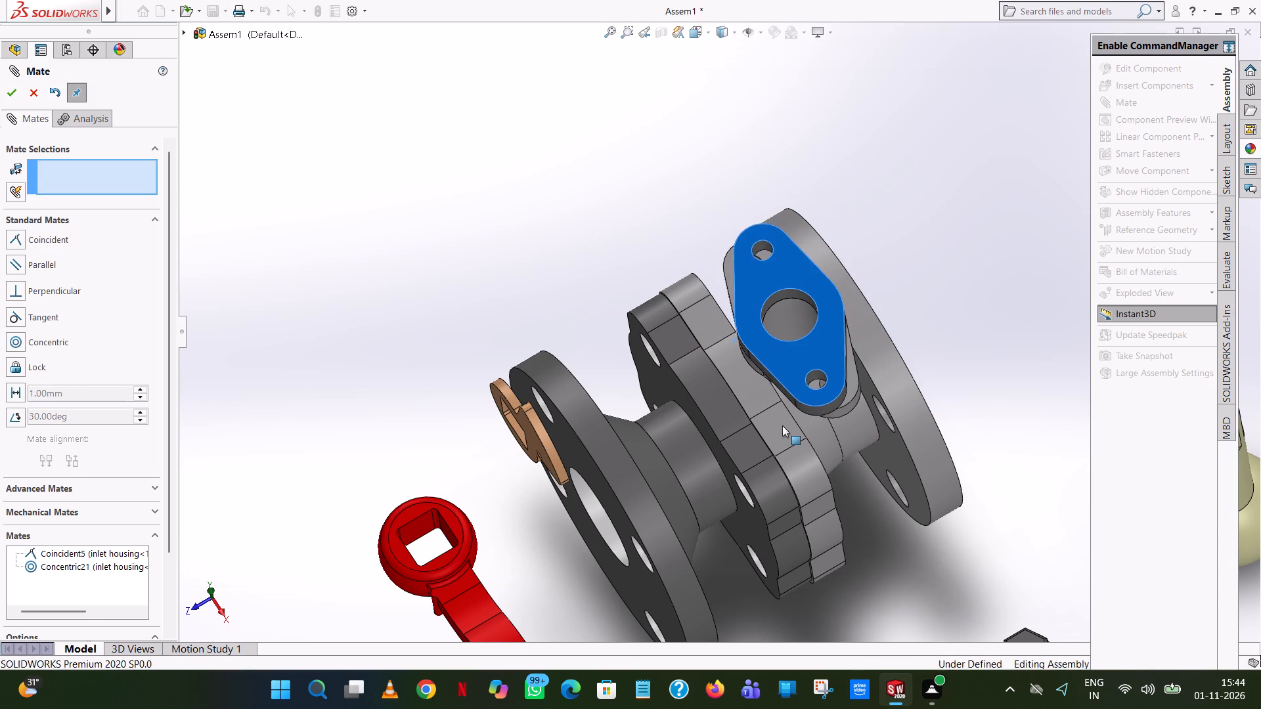
left_click_drag(782, 425, 798, 408)
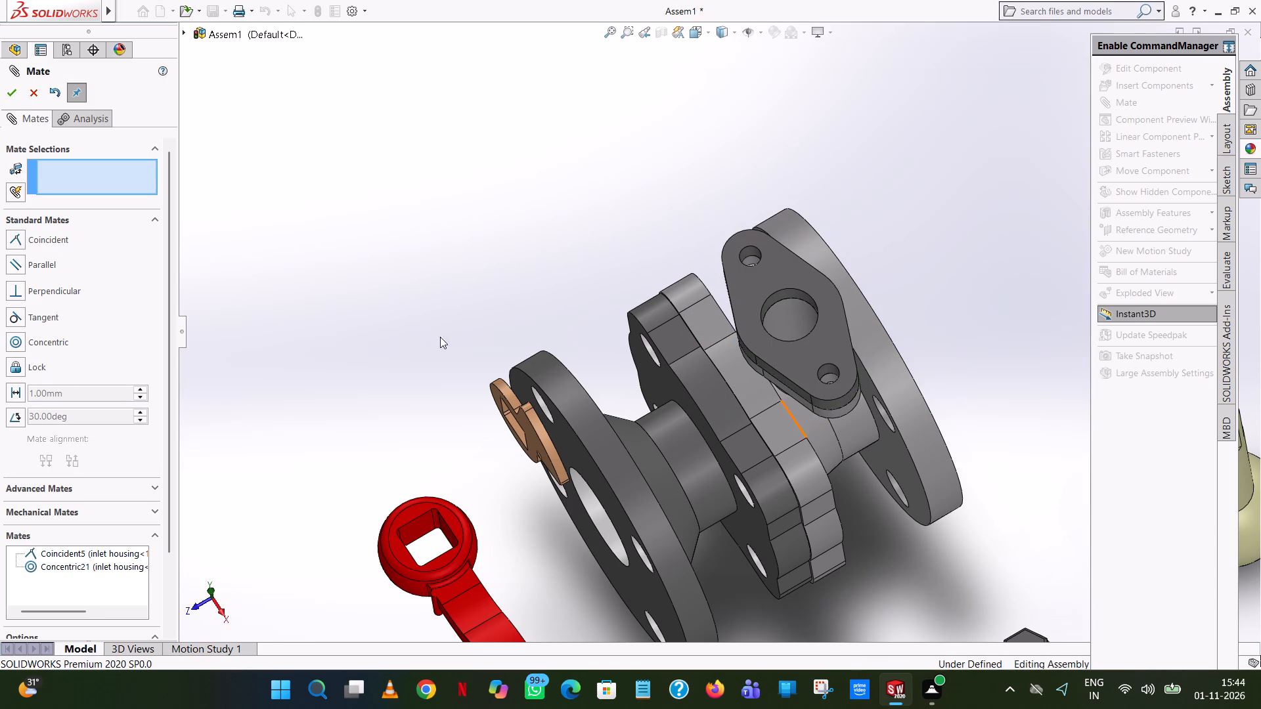
left_click(338, 326)
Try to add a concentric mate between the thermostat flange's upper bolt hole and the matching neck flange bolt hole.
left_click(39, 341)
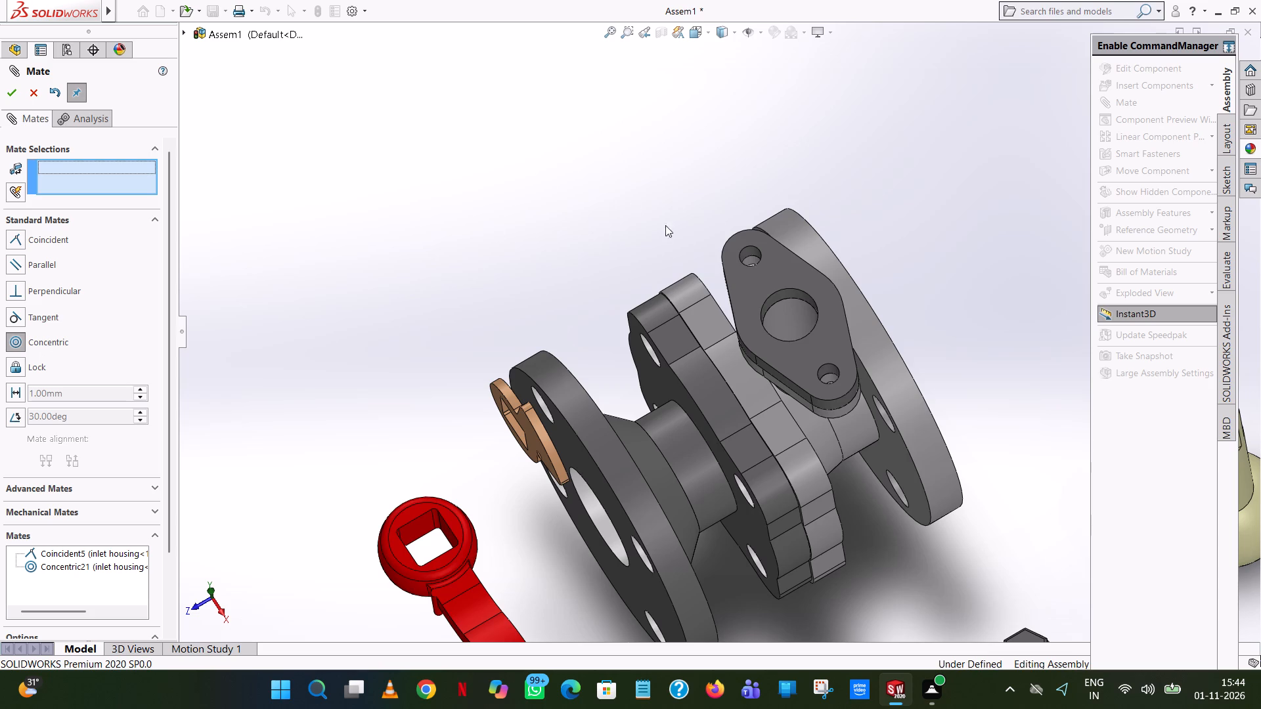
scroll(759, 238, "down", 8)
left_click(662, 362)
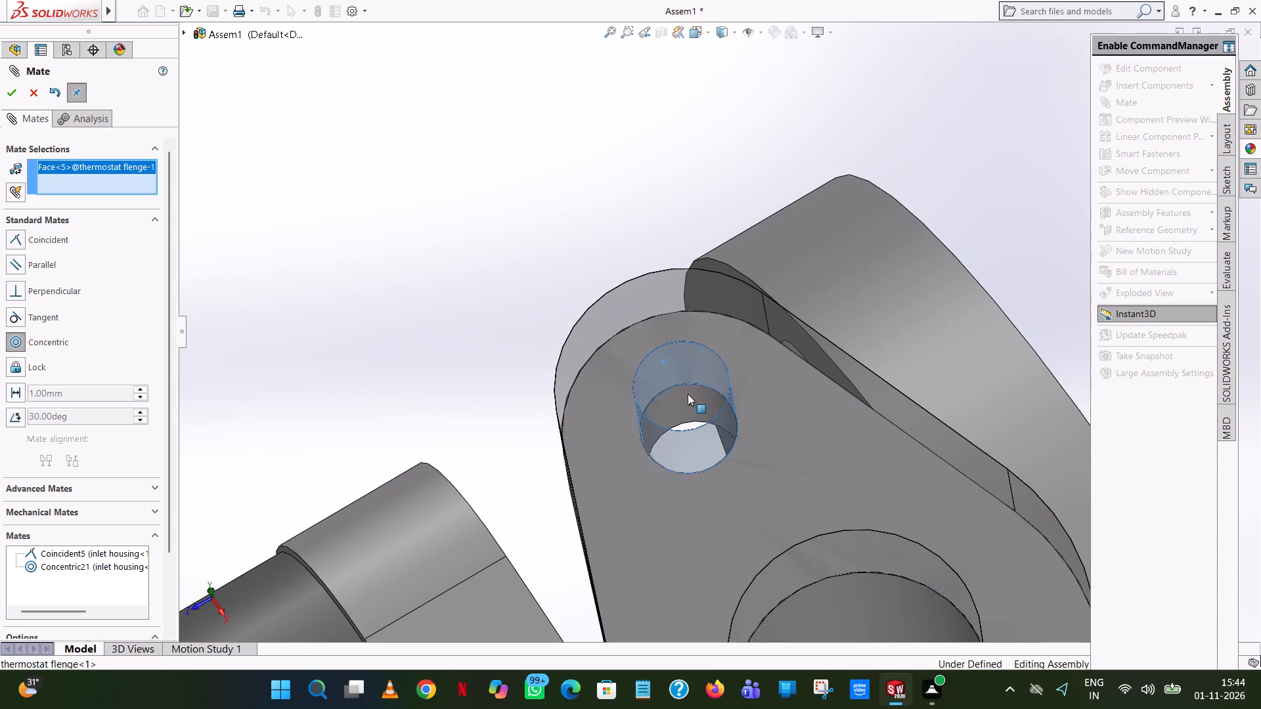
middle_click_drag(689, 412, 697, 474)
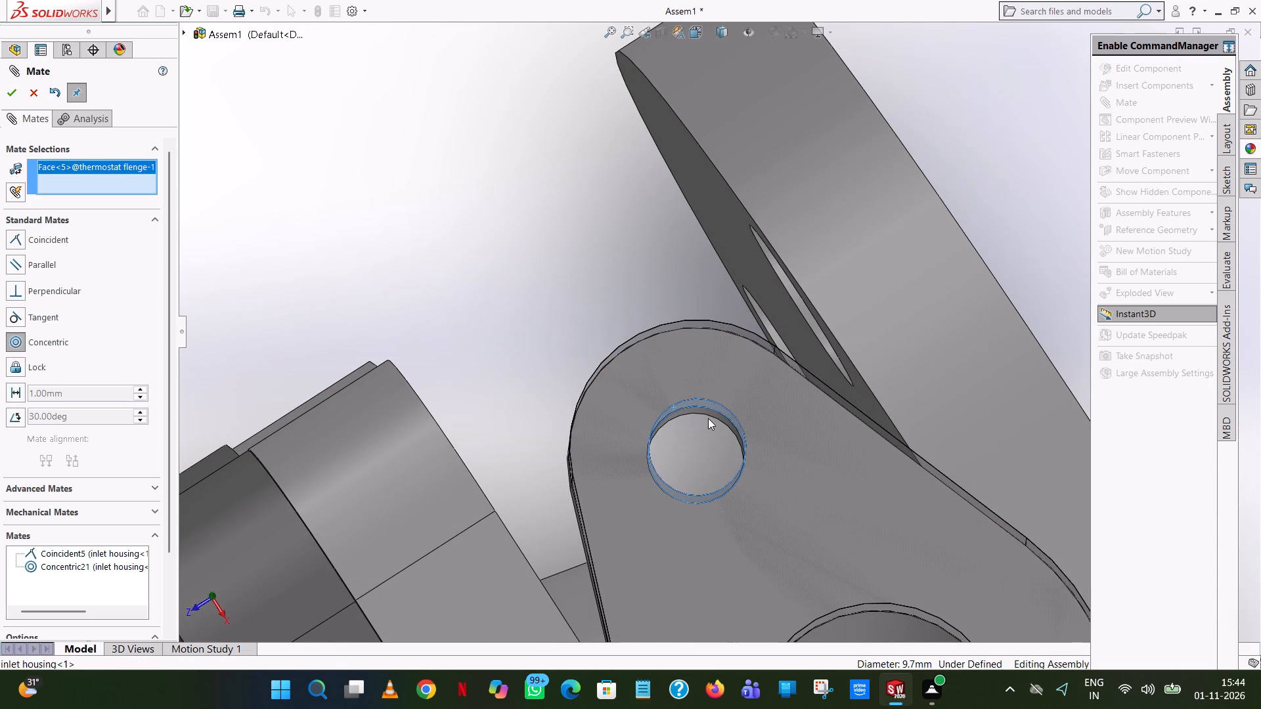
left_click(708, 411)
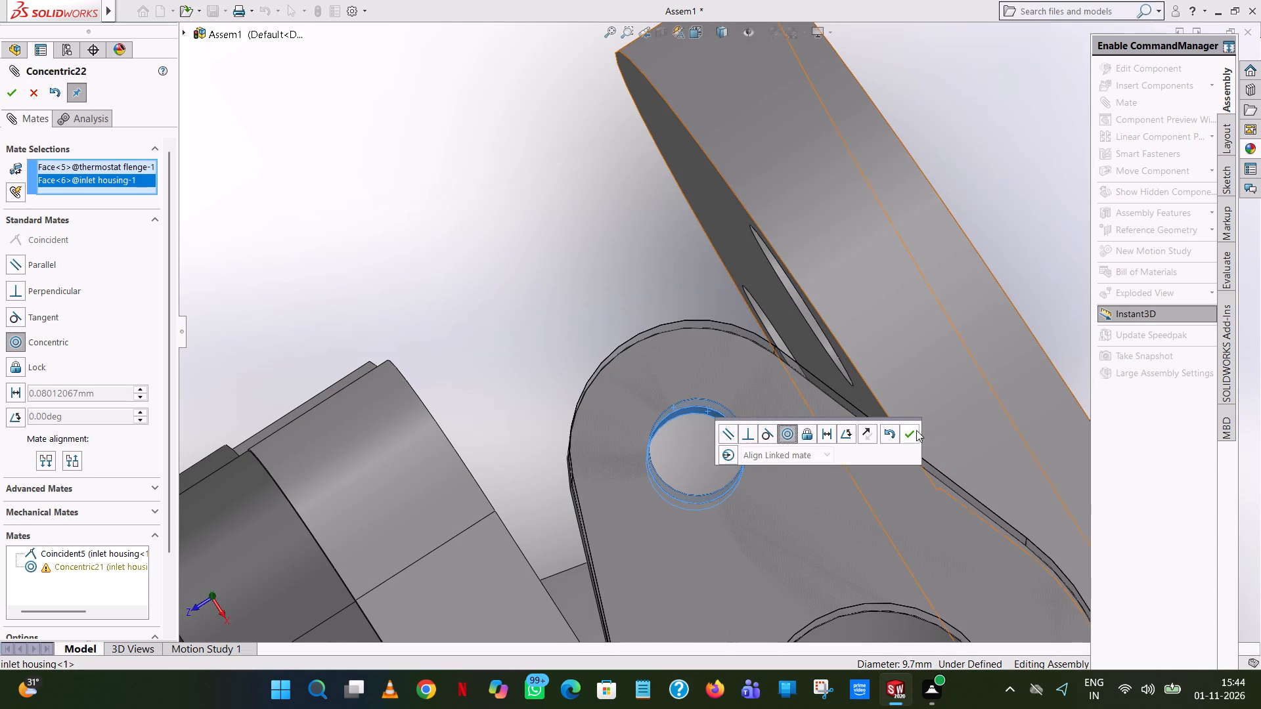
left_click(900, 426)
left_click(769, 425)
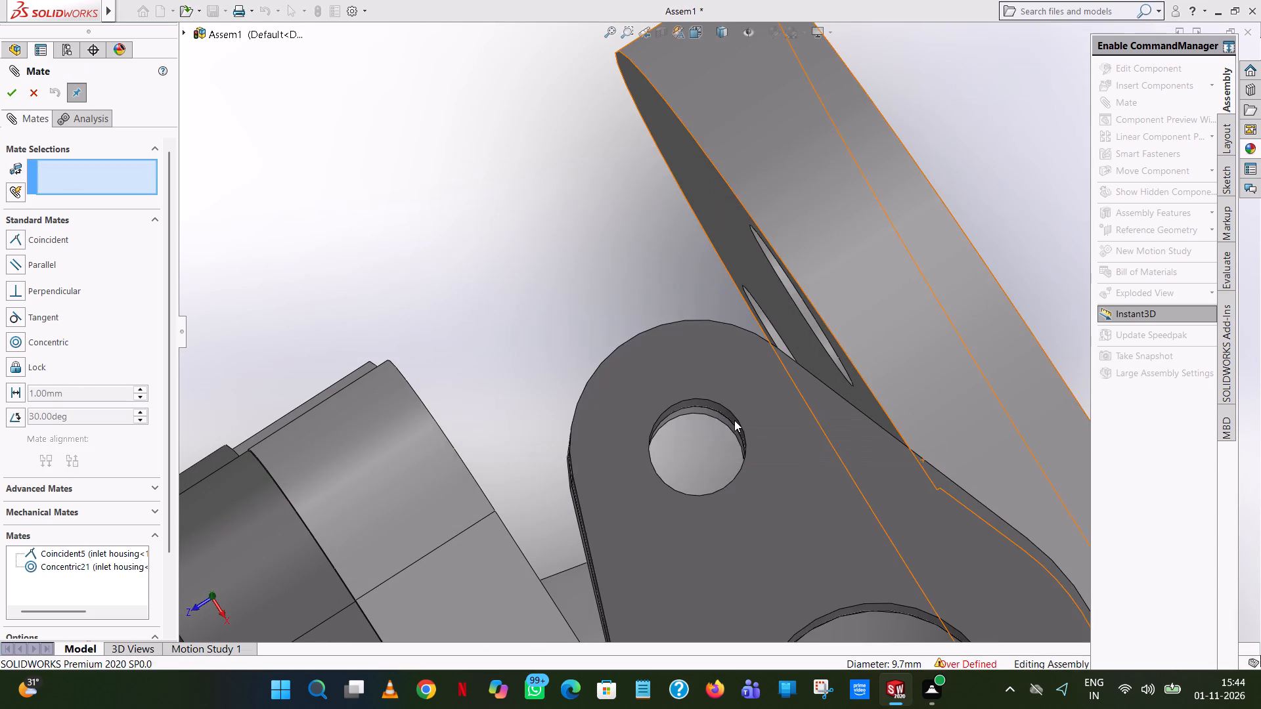
Add a parallel mate between the rounded end faces of the thermostat flange and the neck flange, and finish mating.
middle_click_drag(736, 423, 932, 422)
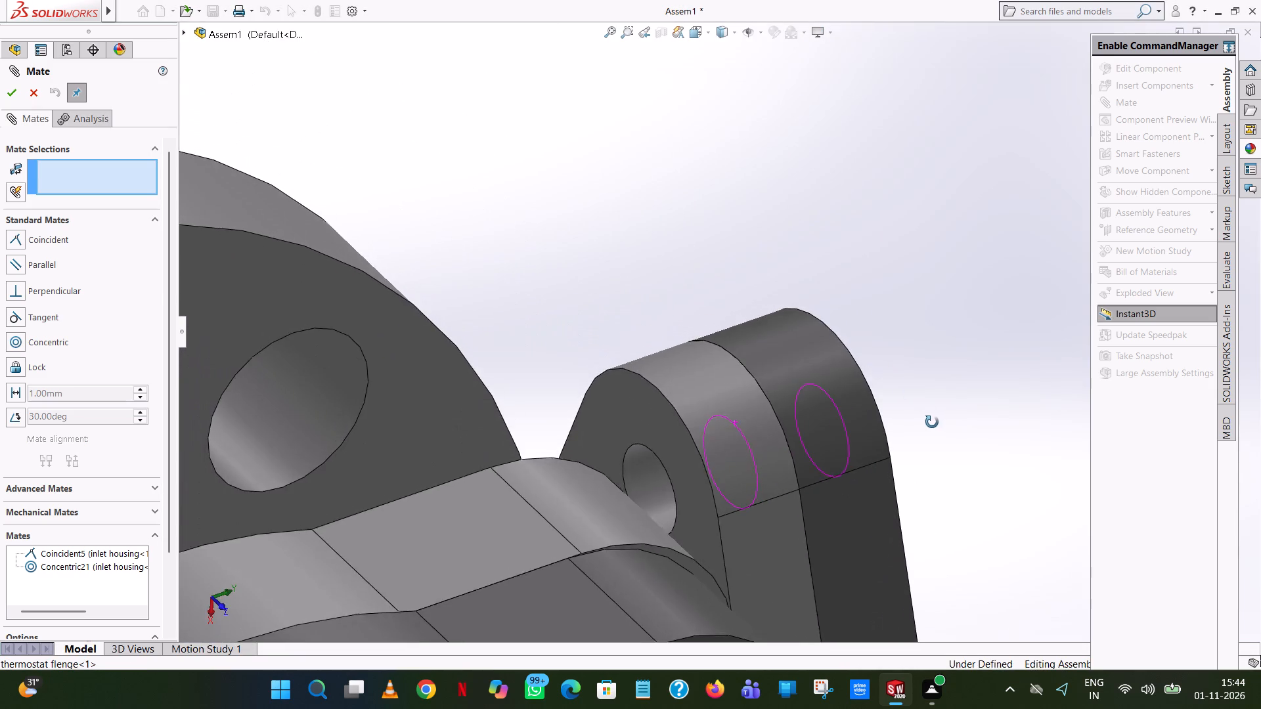
middle_click_drag(932, 422, 728, 448)
scroll(868, 402, "up", 1)
scroll(728, 444, "down", 1)
scroll(731, 436, "up", 8)
left_click(937, 242)
middle_click_drag(900, 297, 889, 257)
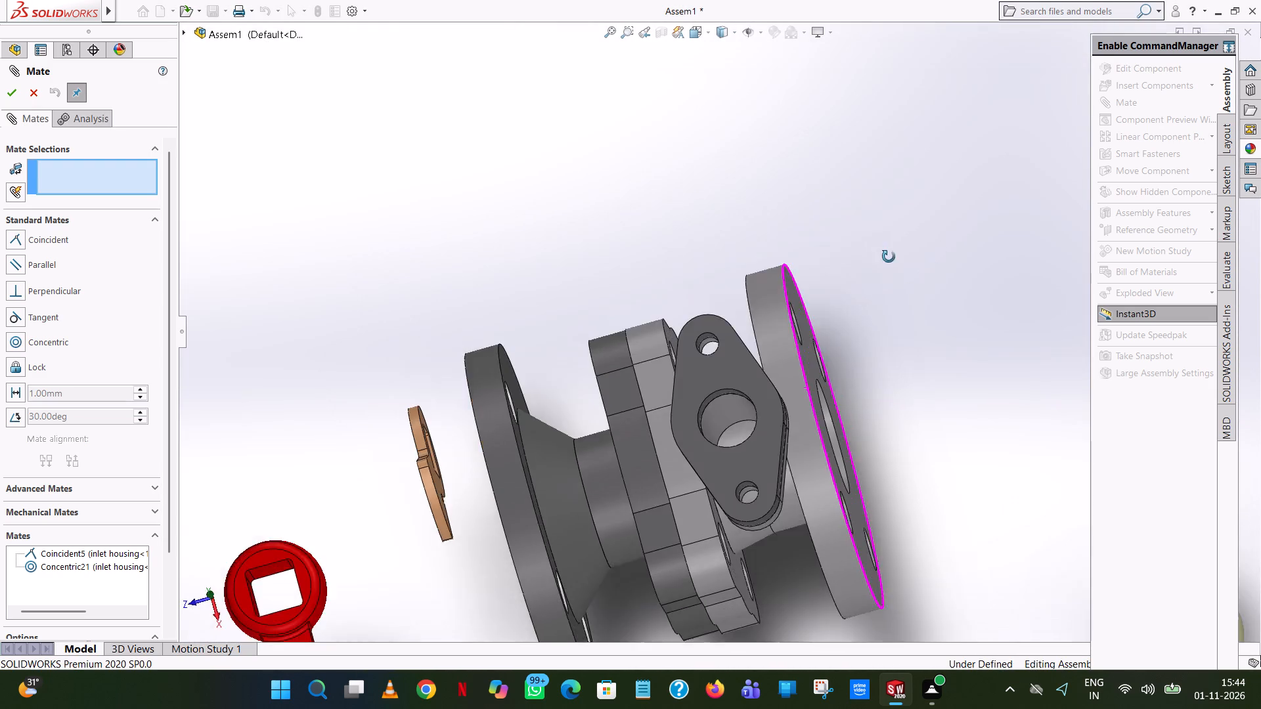
middle_click_drag(889, 257, 875, 159)
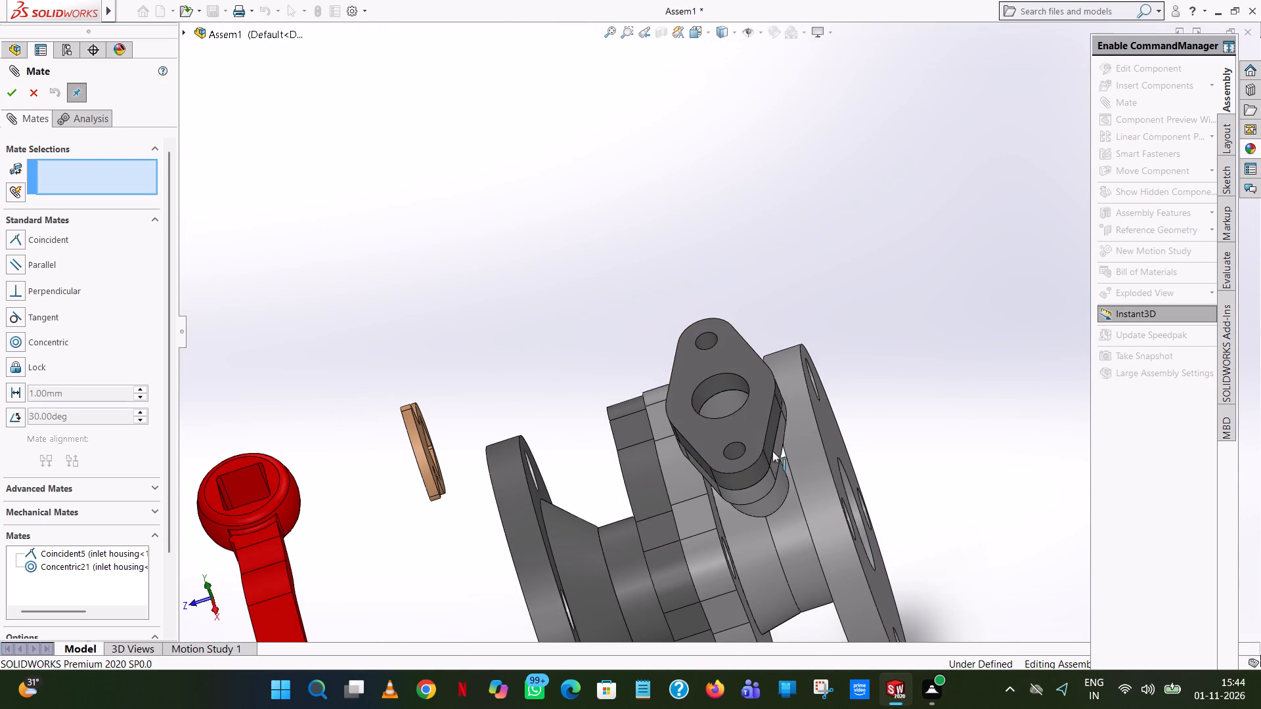
middle_click_drag(789, 492, 785, 354)
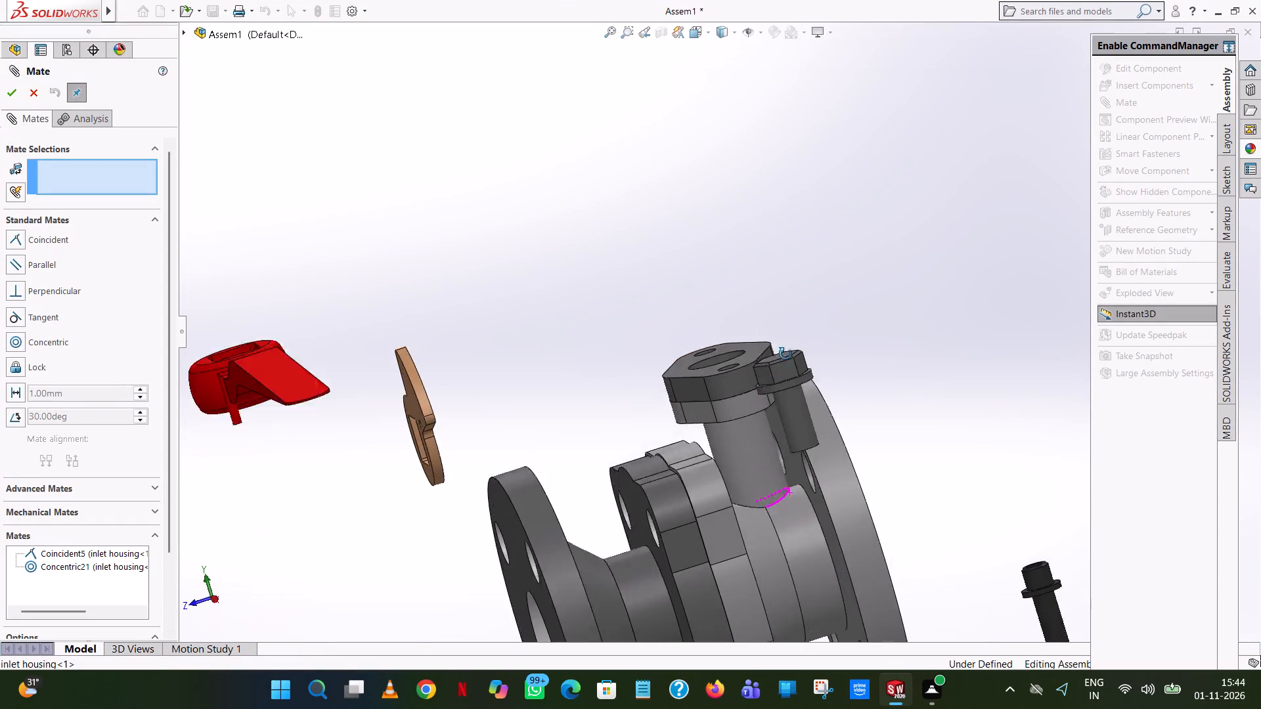
middle_click_drag(785, 354, 786, 316)
scroll(793, 325, "up", 1)
scroll(767, 387, "down", 8)
left_click(626, 207)
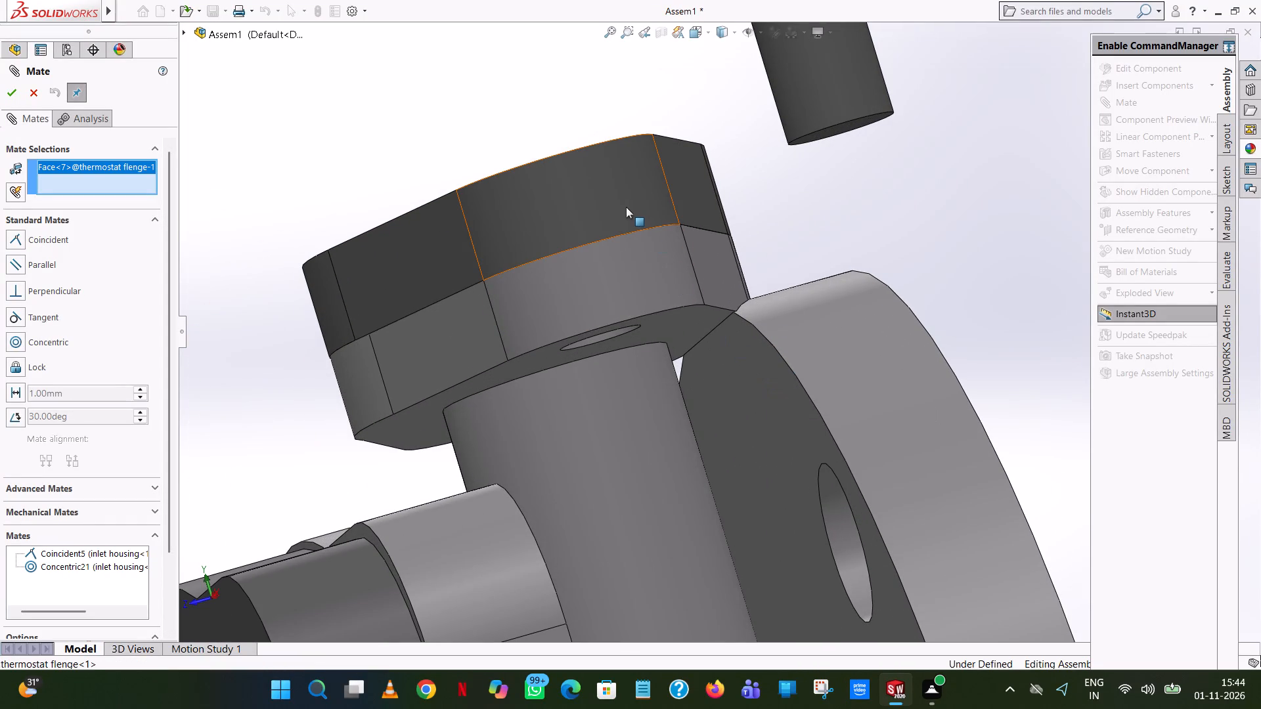
left_click(627, 270)
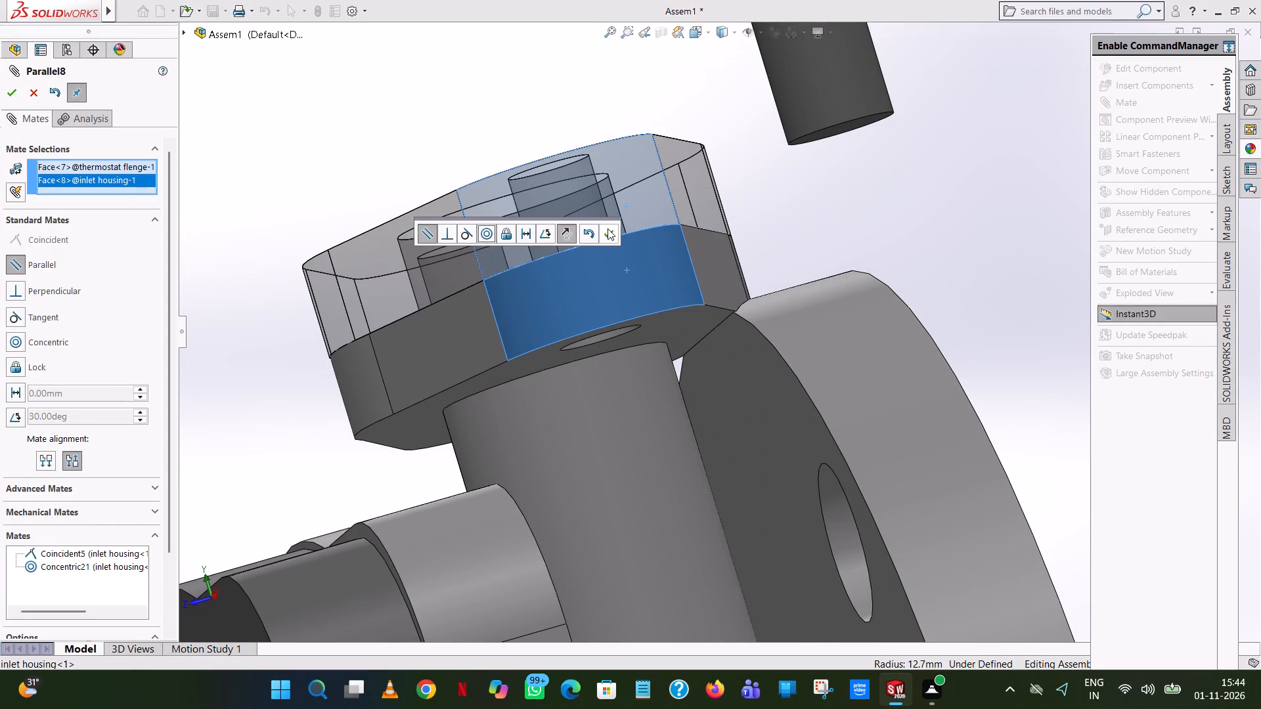
left_click(610, 229)
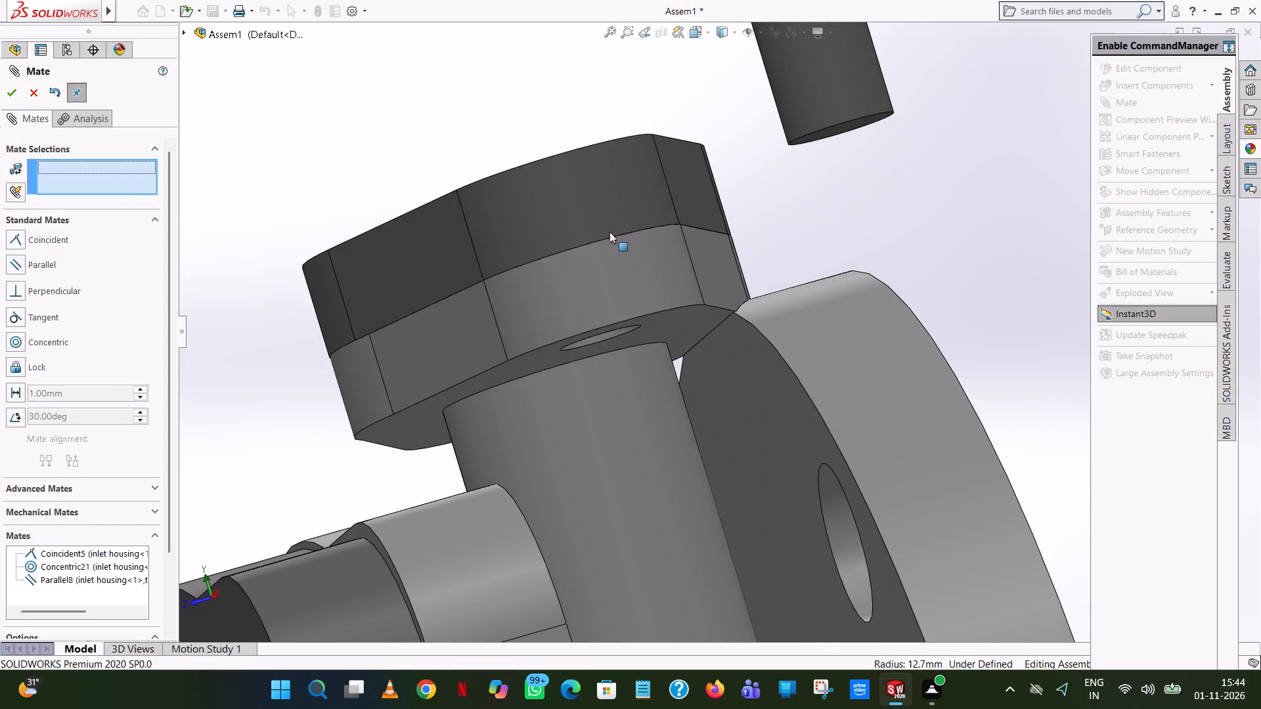
scroll(609, 234, "up", 5)
middle_click_drag(611, 238, 652, 493)
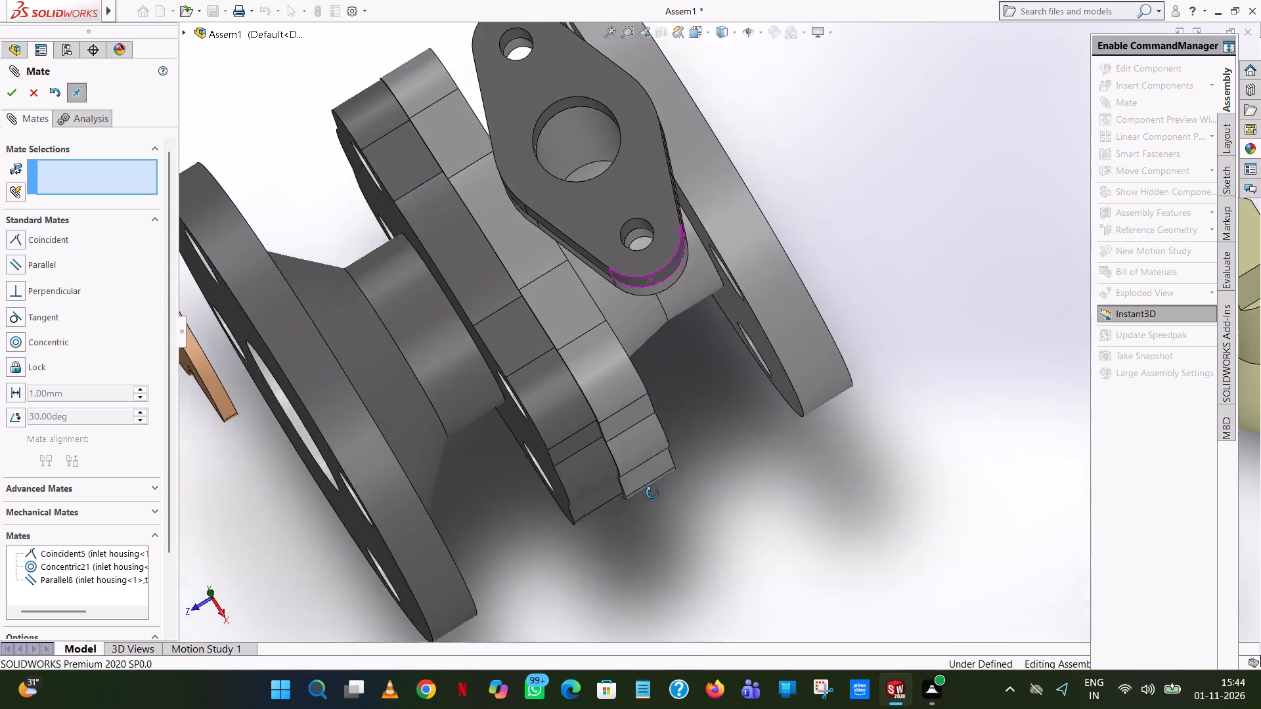
middle_click_drag(652, 493, 652, 499)
left_click(20, 94)
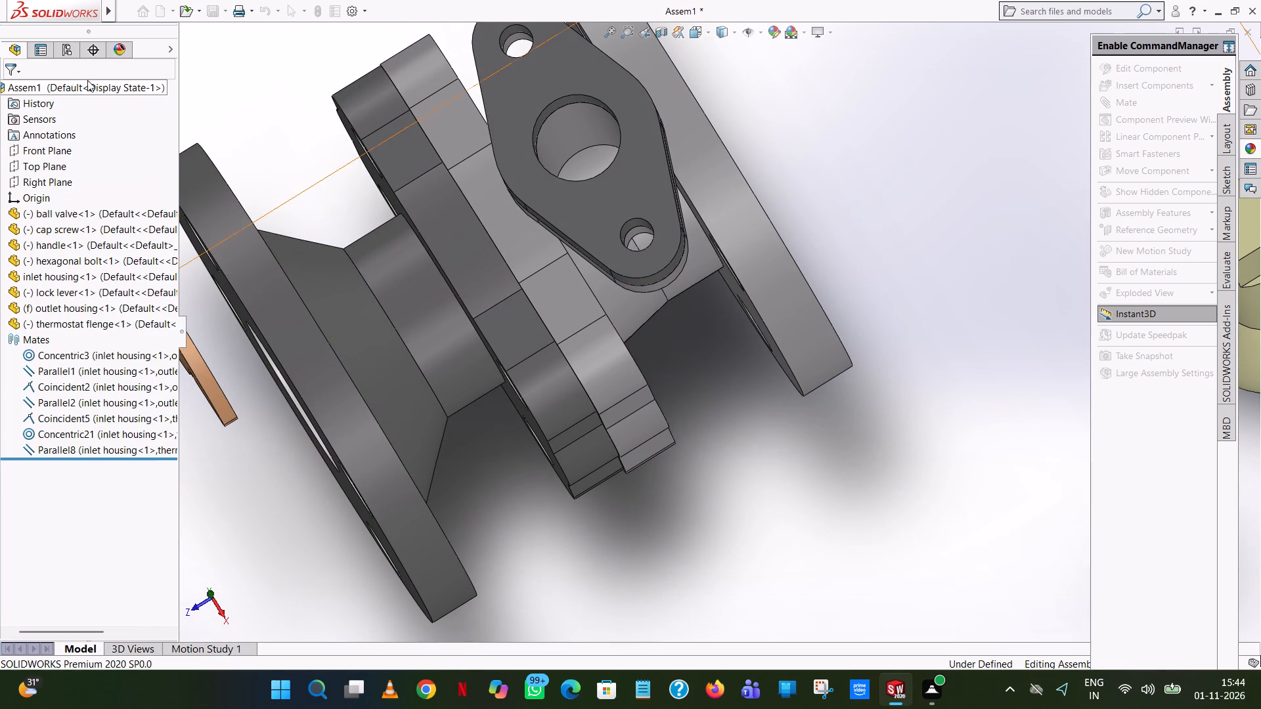
Swing the thermostat flange about its bore to test its freedom, bringing it back roughly in line with the neck flange.
left_click_drag(639, 191, 598, 215)
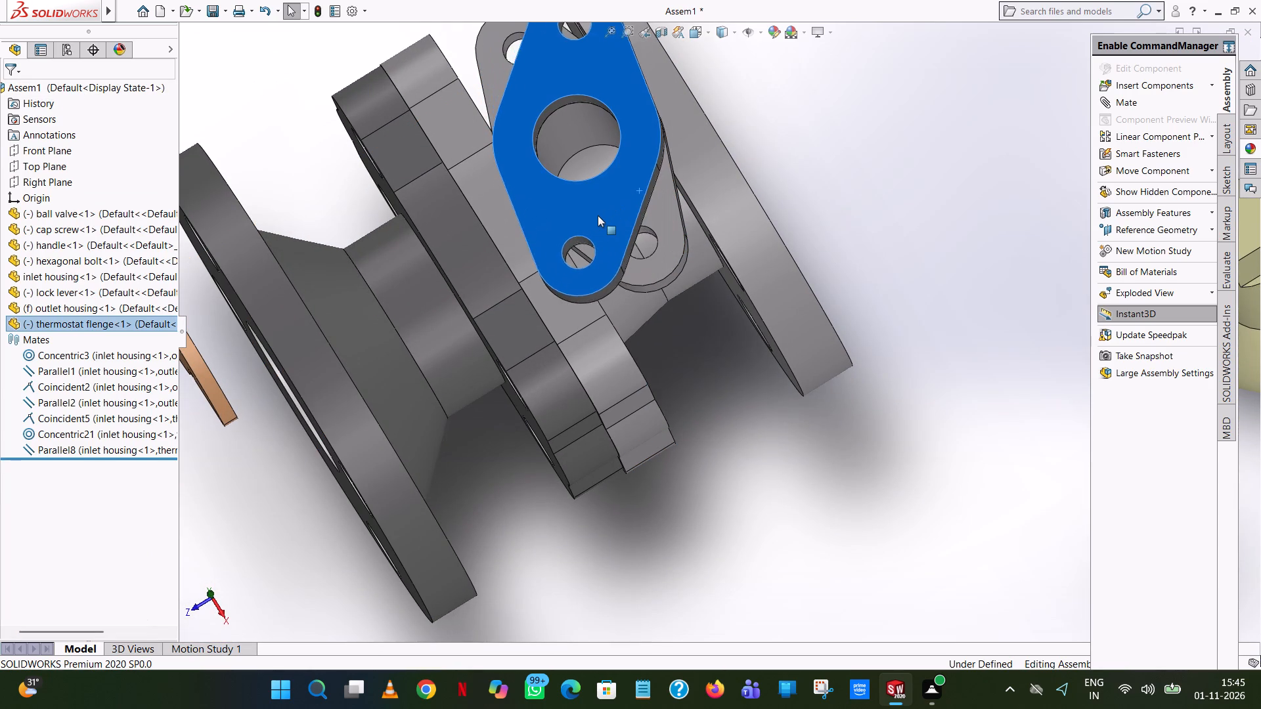
left_click_drag(598, 215, 675, 222)
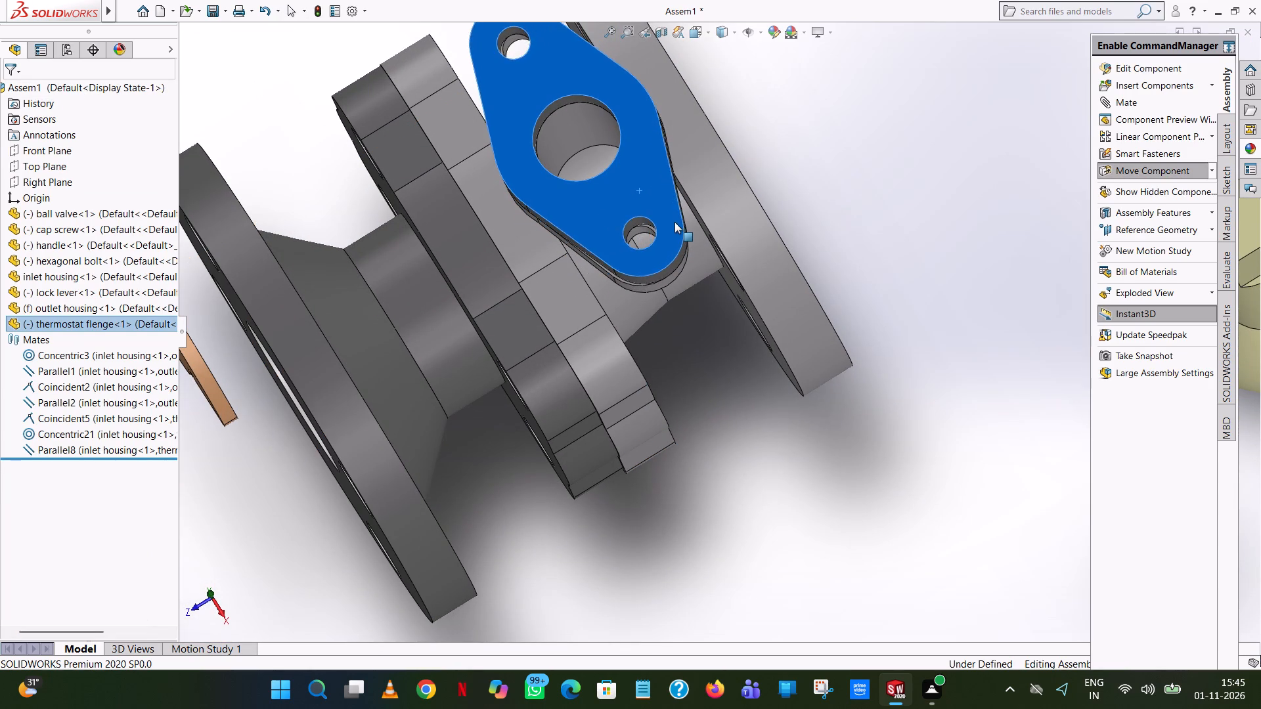
left_click_drag(675, 222, 702, 239)
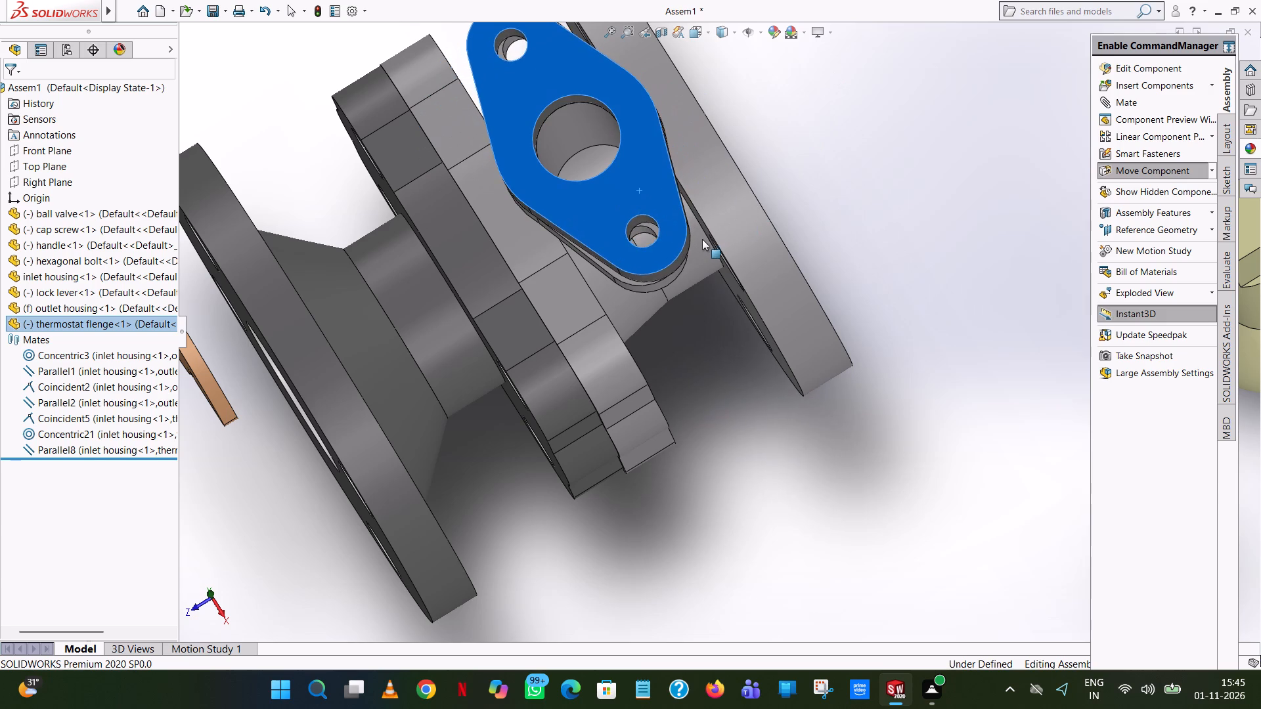
left_click_drag(702, 239, 696, 244)
Examine how the thermostat flange's lower bolt hole and rounded end line up with the neck flange beneath.
middle_click_drag(699, 262, 701, 263)
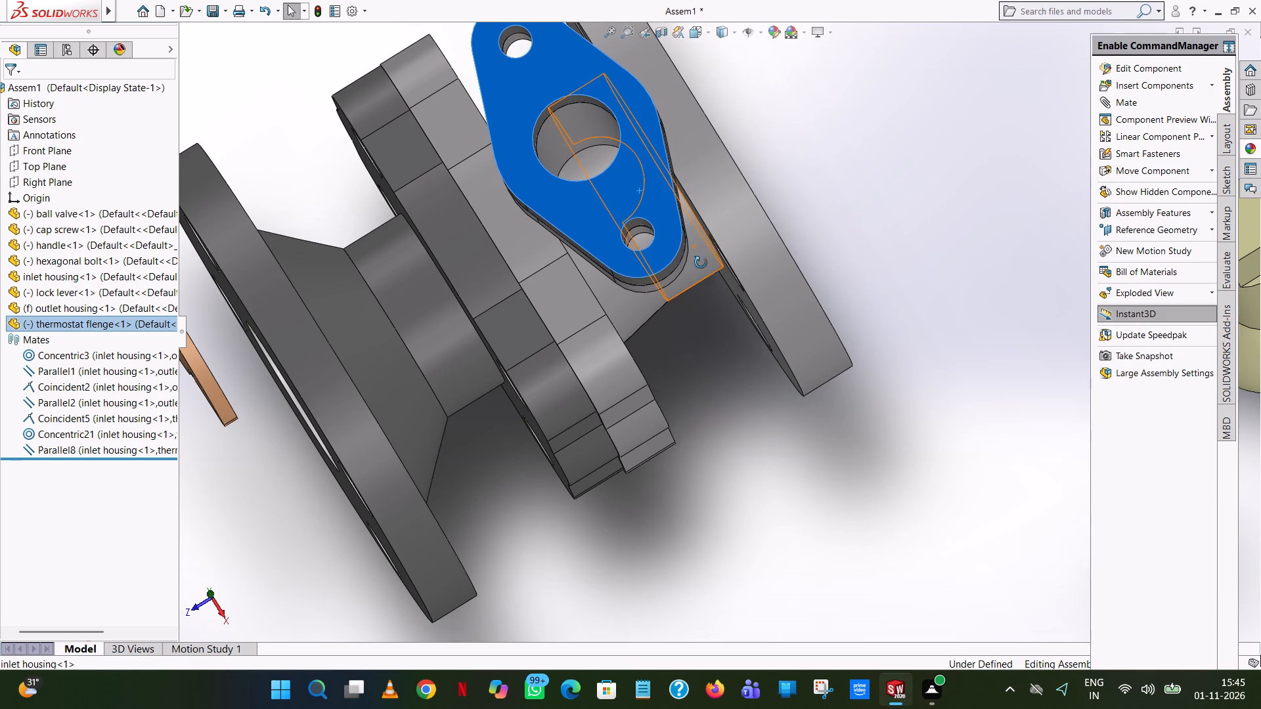
middle_click_drag(701, 263, 683, 190)
scroll(667, 166, "down", 9)
middle_click_drag(667, 166, 657, 135)
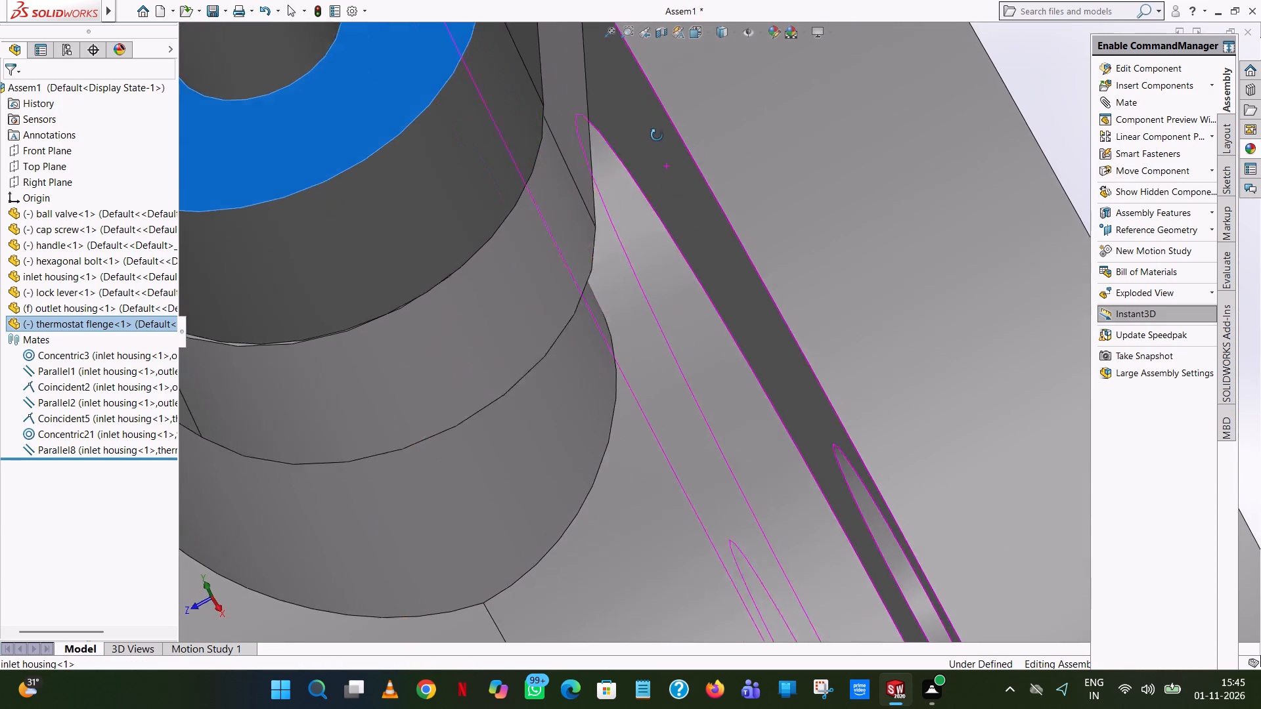
middle_click_drag(657, 135, 655, 129)
scroll(580, 181, "up", 6)
middle_click_drag(581, 184, 619, 345)
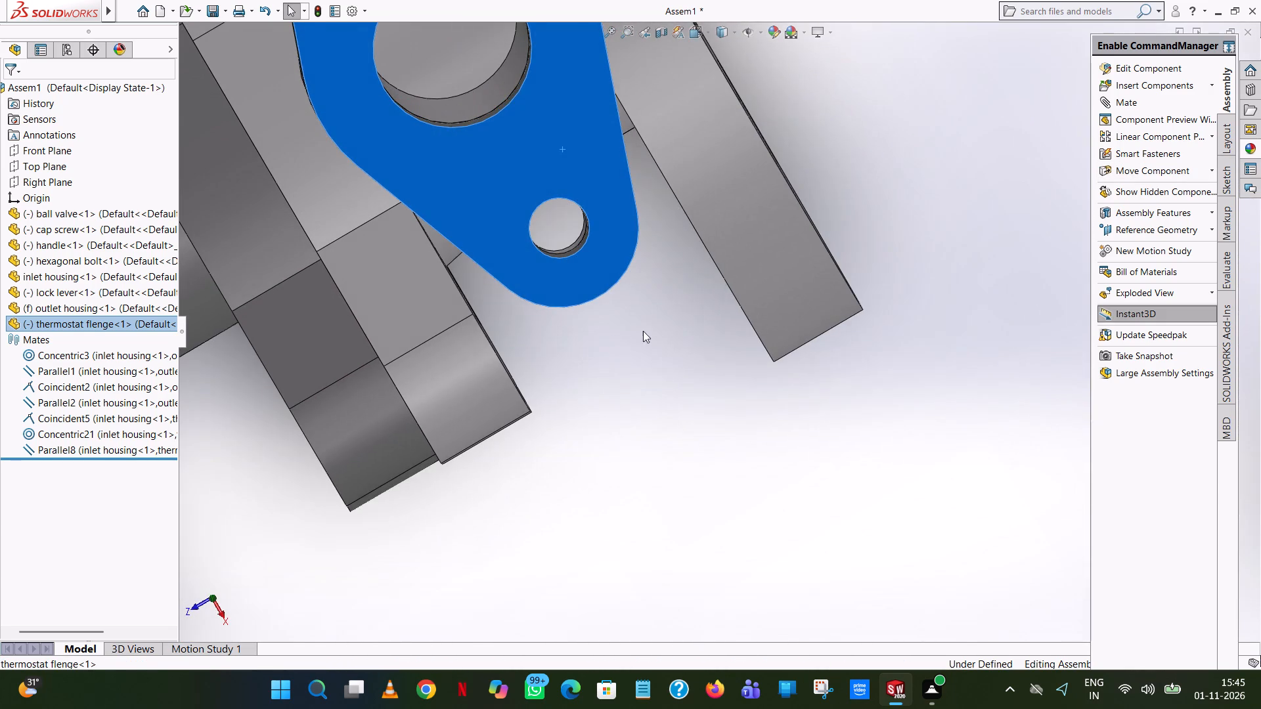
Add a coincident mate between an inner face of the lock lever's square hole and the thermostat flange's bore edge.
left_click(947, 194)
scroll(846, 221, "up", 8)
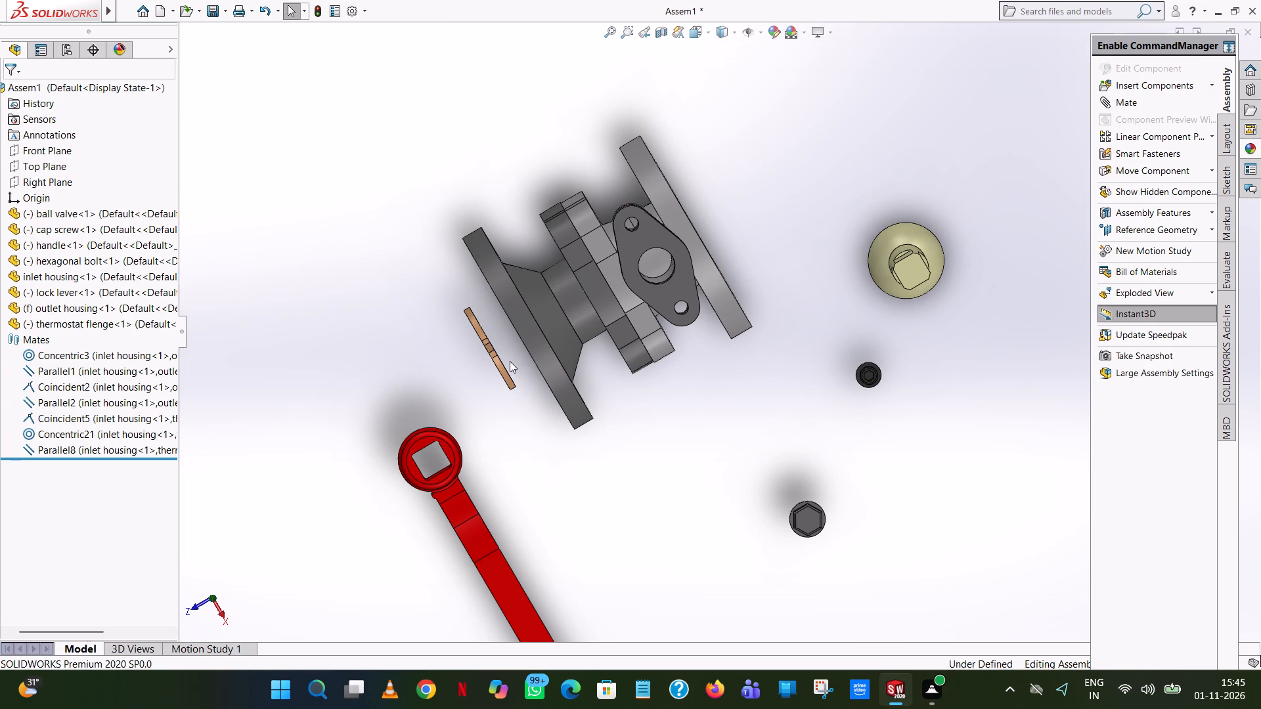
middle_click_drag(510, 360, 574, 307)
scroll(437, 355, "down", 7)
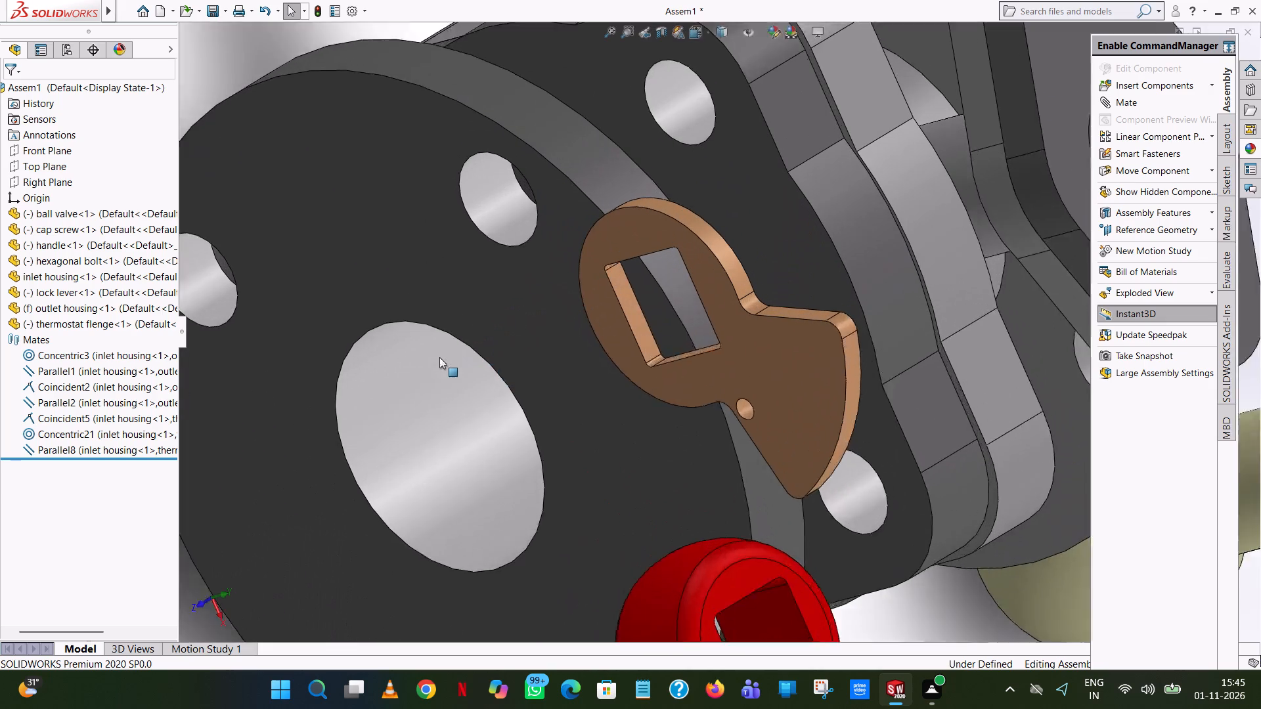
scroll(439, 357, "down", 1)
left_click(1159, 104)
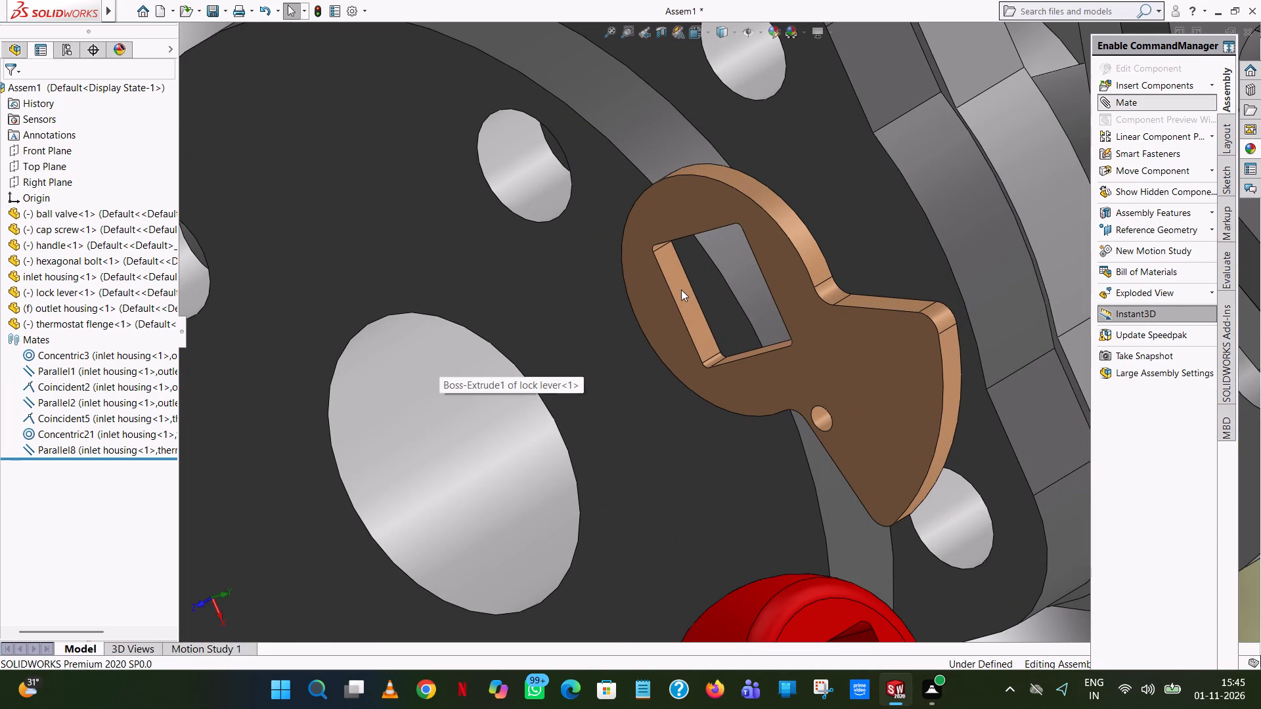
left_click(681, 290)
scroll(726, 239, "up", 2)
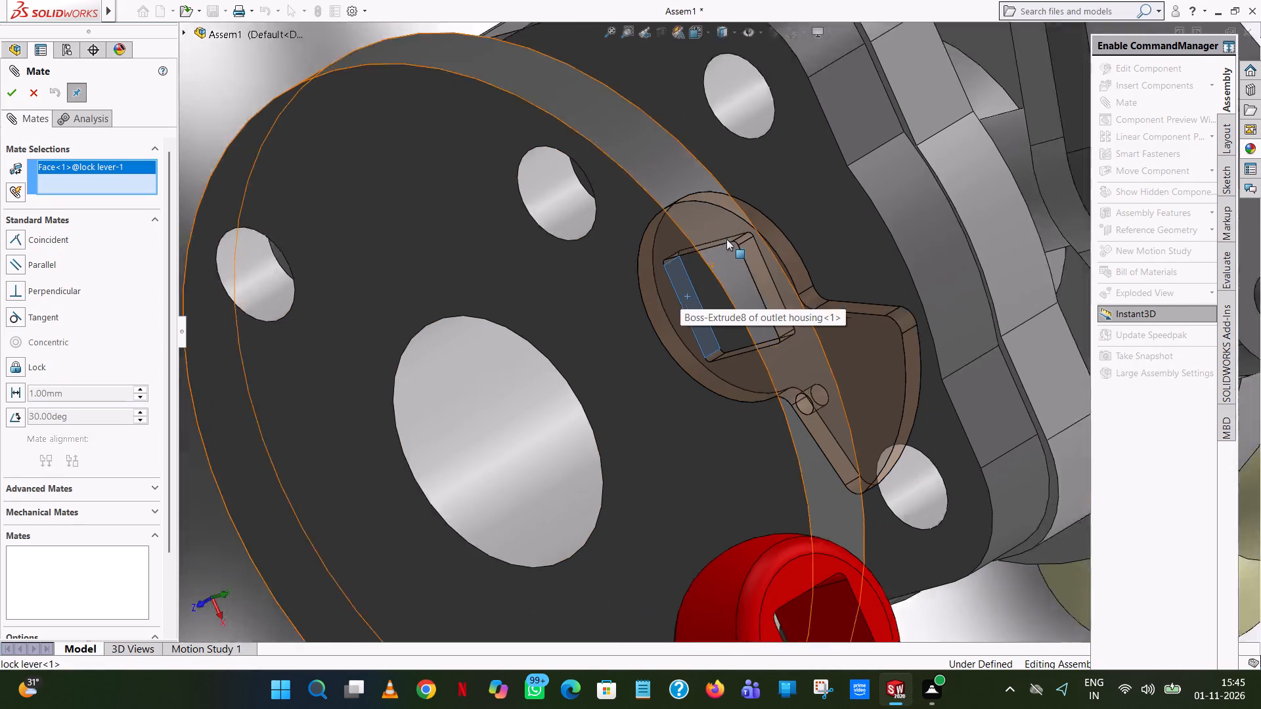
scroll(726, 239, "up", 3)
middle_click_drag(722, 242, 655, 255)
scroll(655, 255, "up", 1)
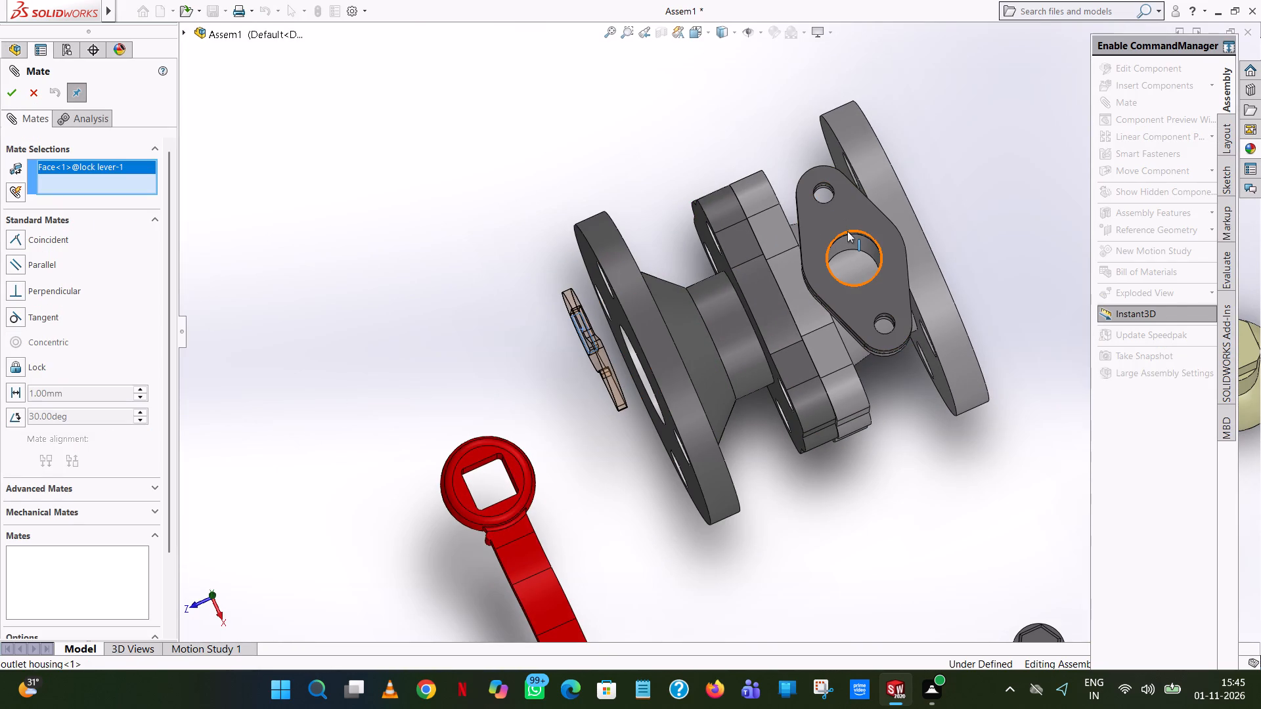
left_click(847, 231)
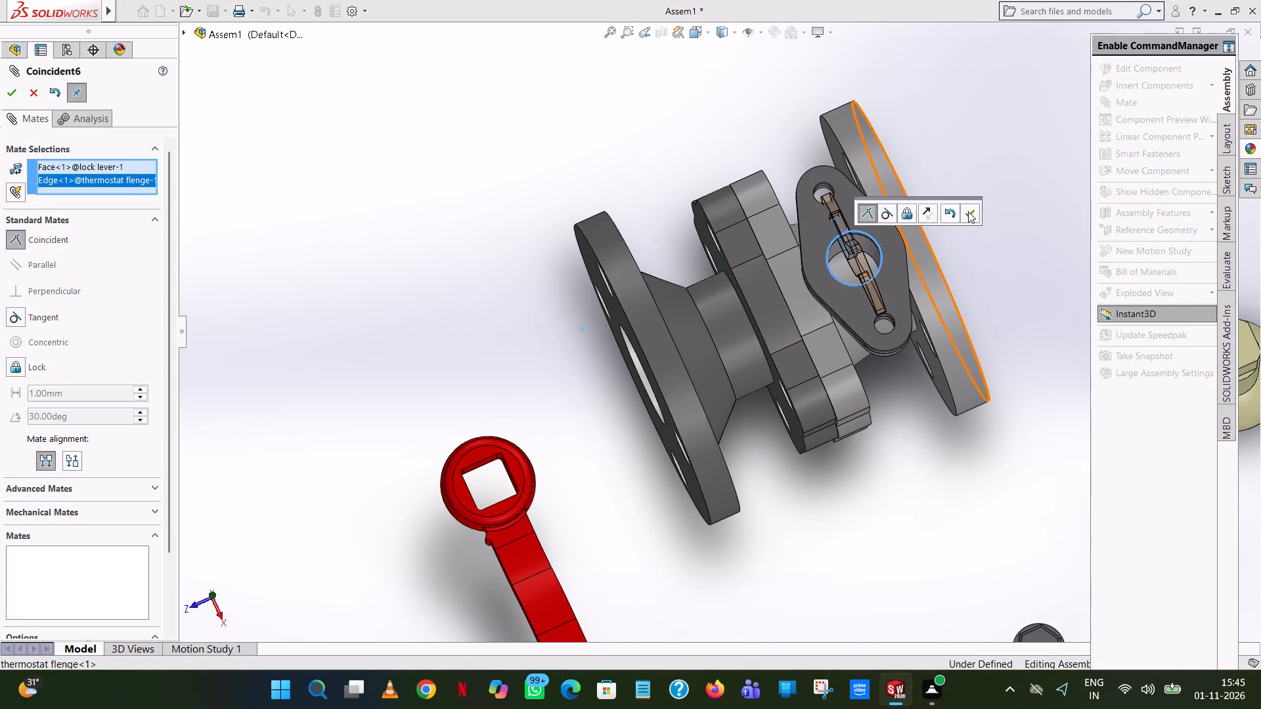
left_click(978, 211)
Move the lock lever away from the thermostat flange to test its freedom, and finish mating.
left_click_drag(856, 250, 929, 158)
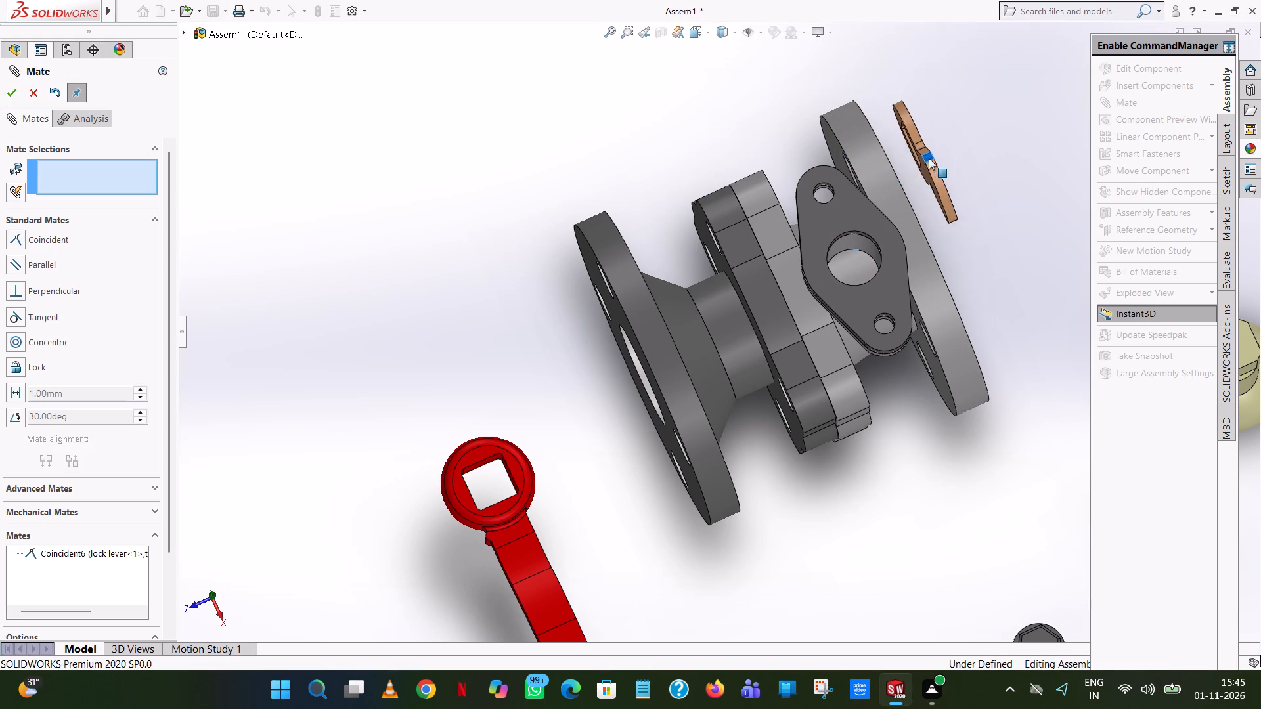
left_click_drag(929, 158, 899, 180)
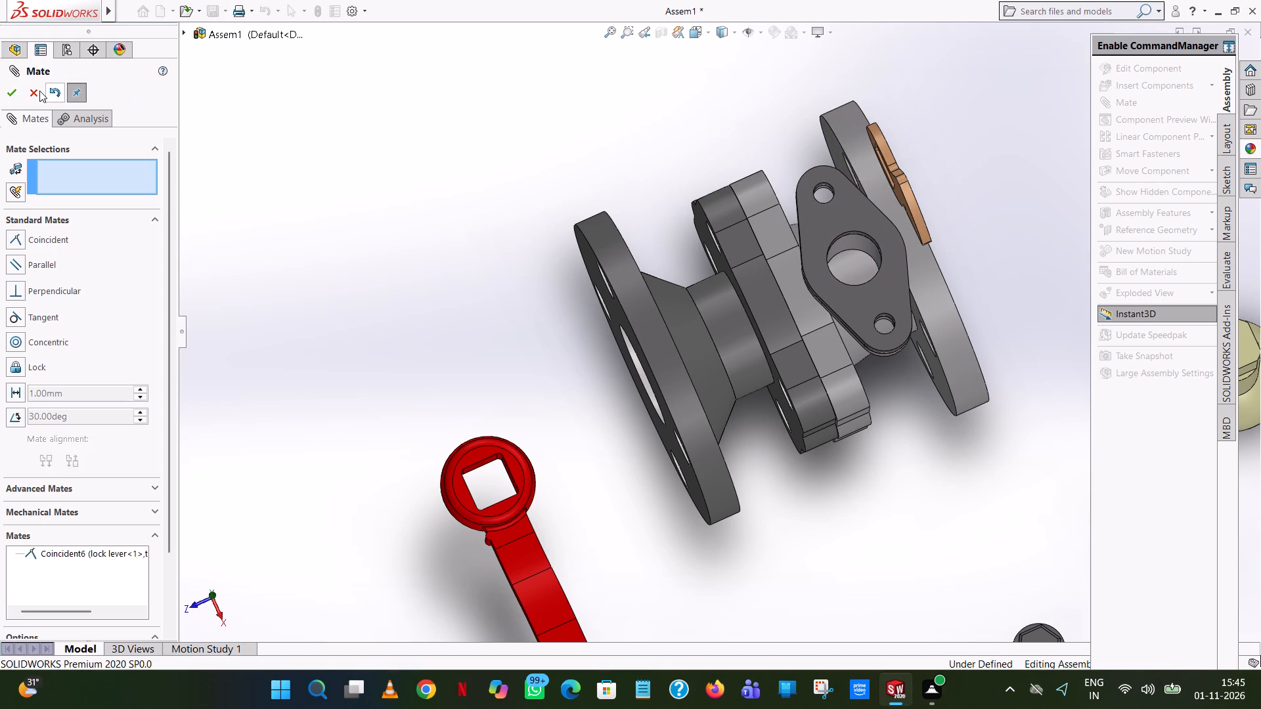
left_click(39, 89)
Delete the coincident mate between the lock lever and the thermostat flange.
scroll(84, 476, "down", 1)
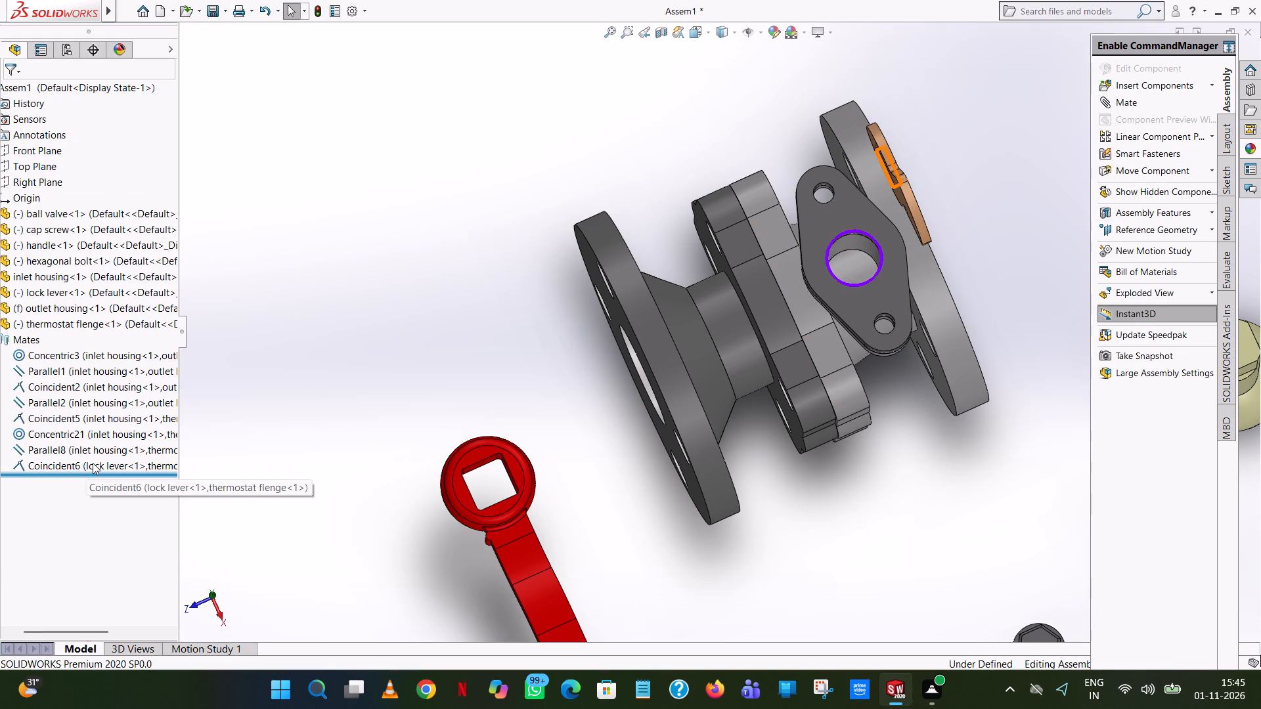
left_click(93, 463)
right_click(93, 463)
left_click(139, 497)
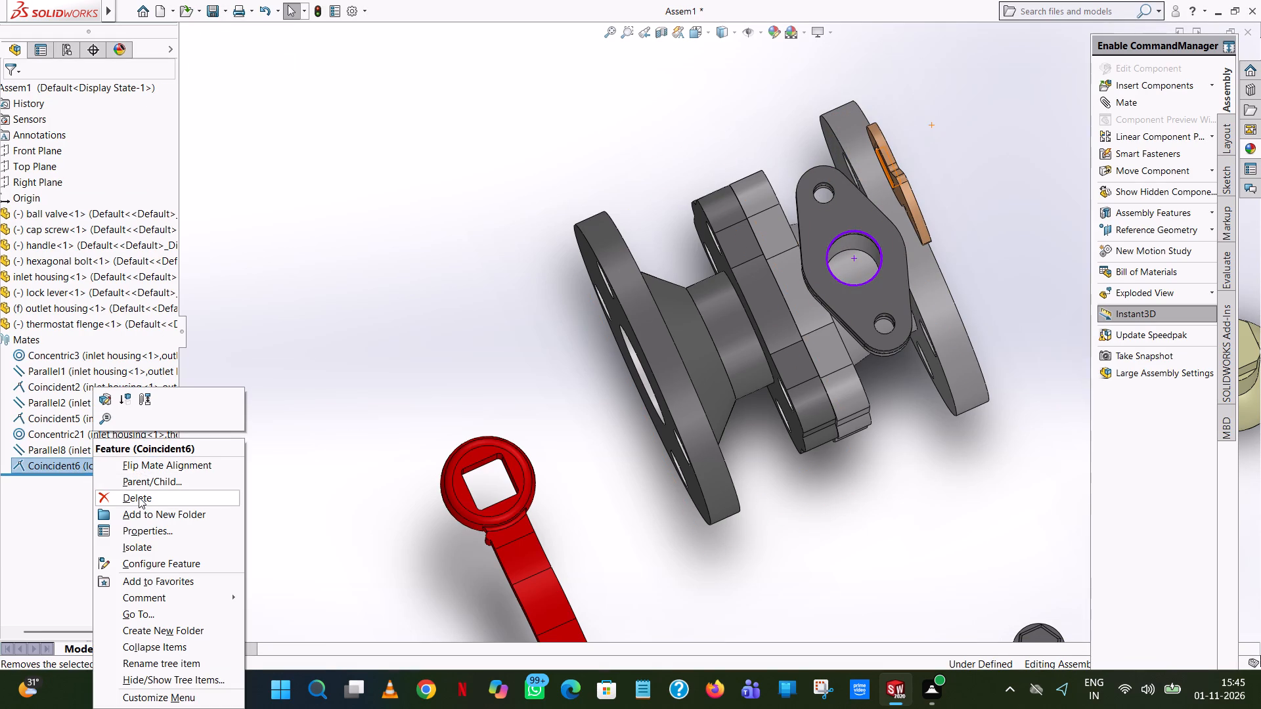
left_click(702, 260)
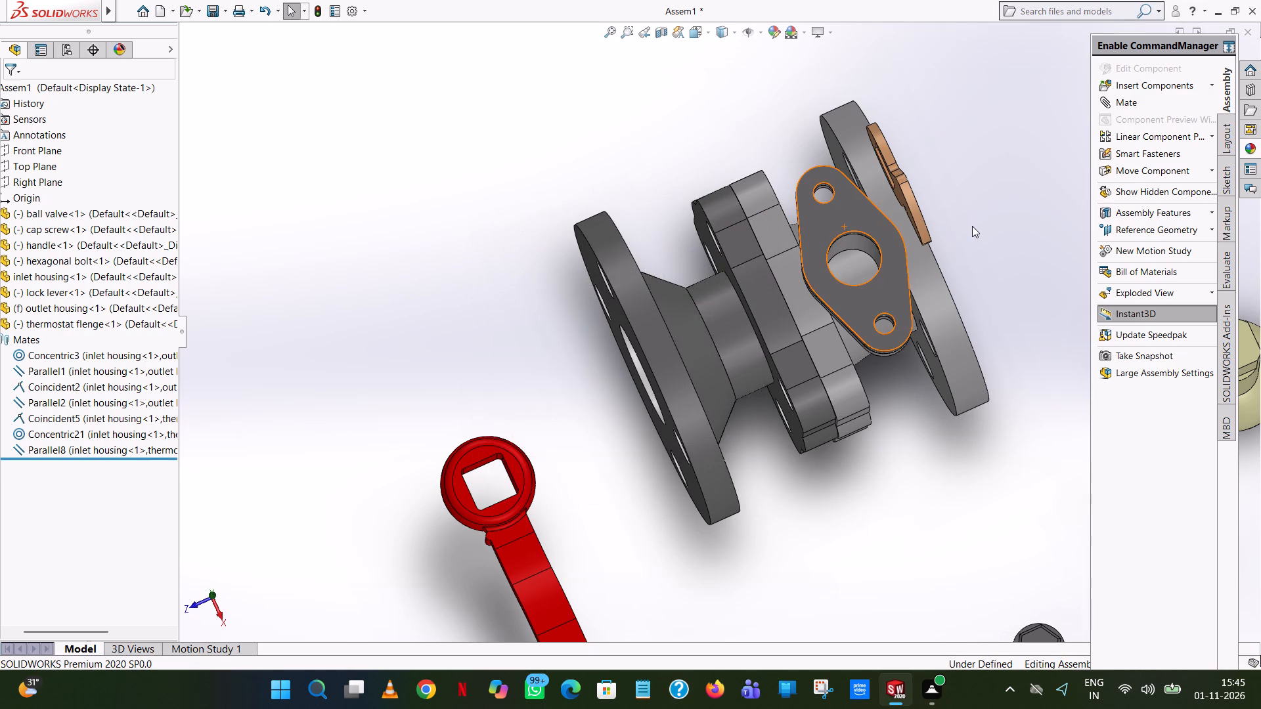
Move the lock lever clear of the thermostat flange to the outlet housing's side of the valve.
middle_click_drag(973, 224, 883, 242)
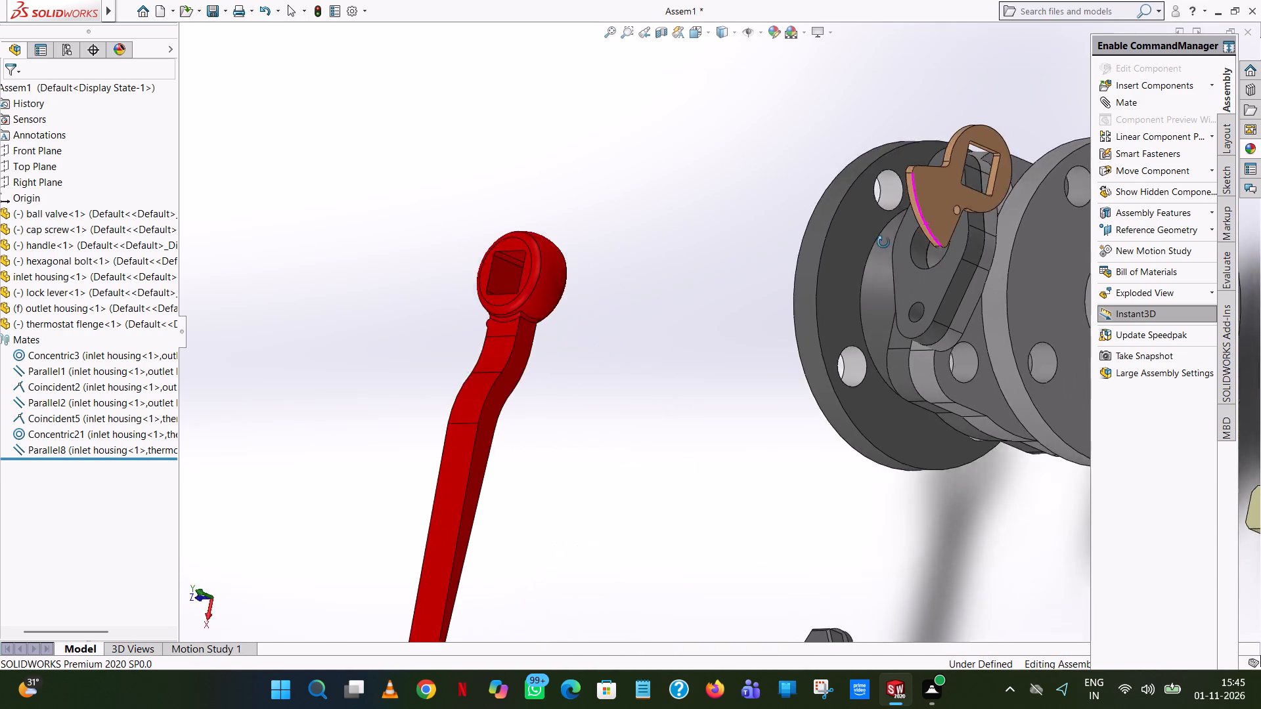
middle_click_drag(883, 242, 923, 292)
left_click_drag(920, 205, 728, 163)
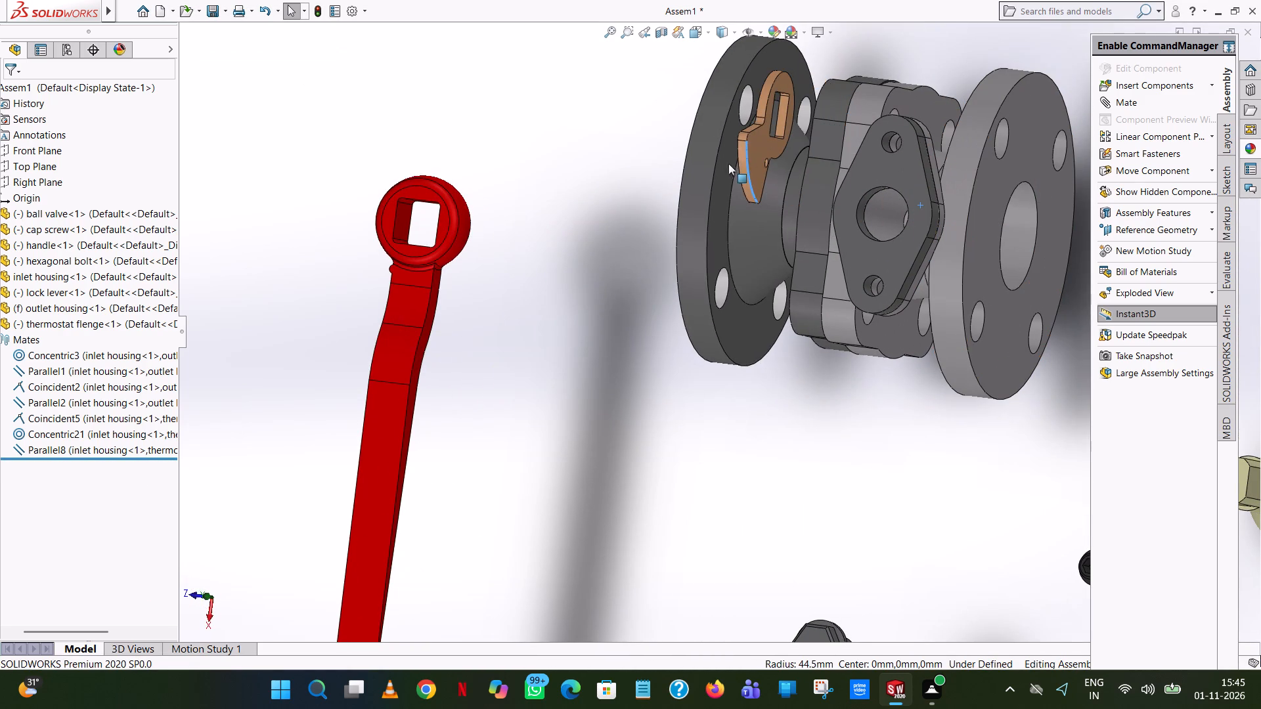
left_click_drag(728, 163, 727, 163)
left_click(562, 206)
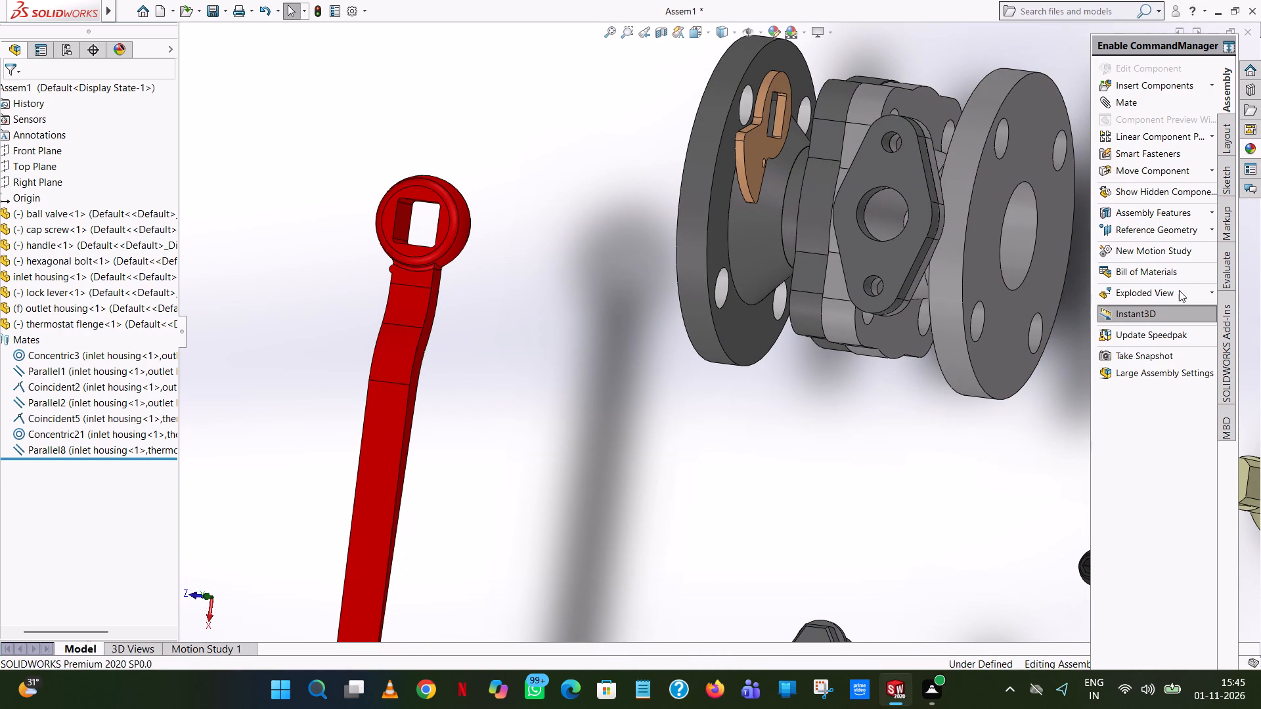
Rotate the lock lever freely until its broad face with the square hole turns towards the viewer.
left_click(1213, 169)
left_click(1189, 188)
left_click_drag(758, 125, 780, 129)
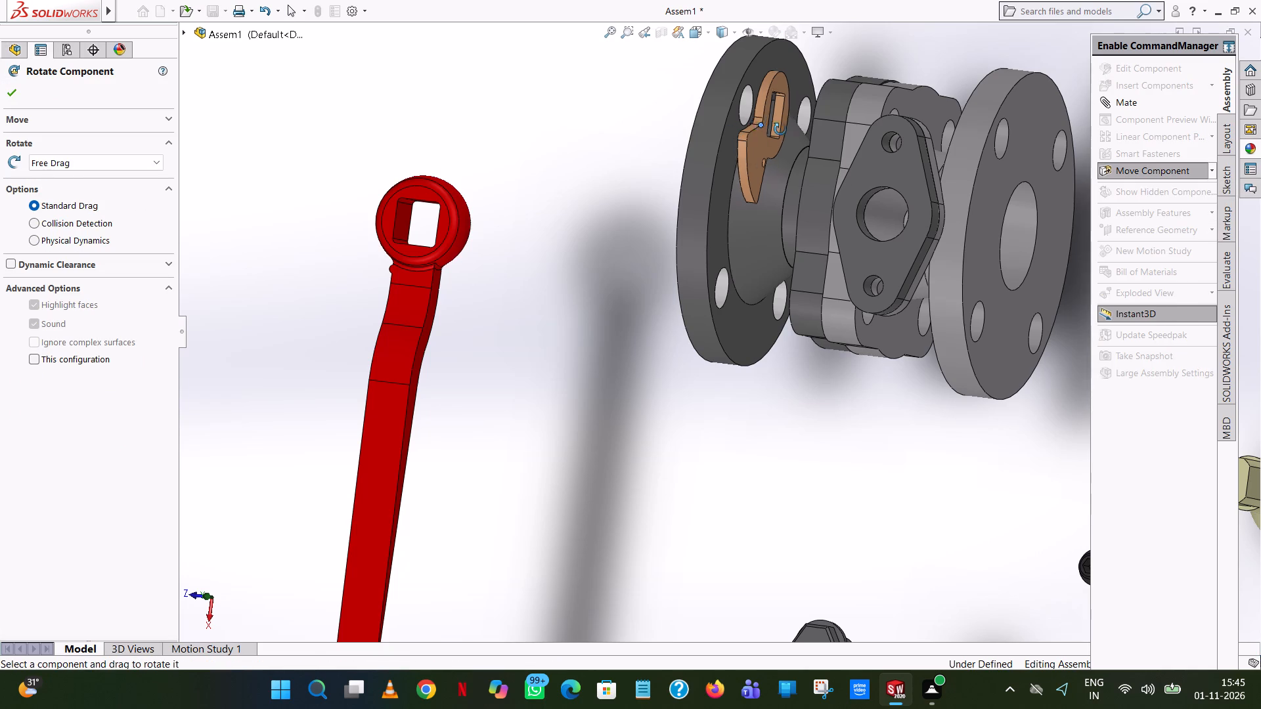
left_click_drag(780, 129, 922, 124)
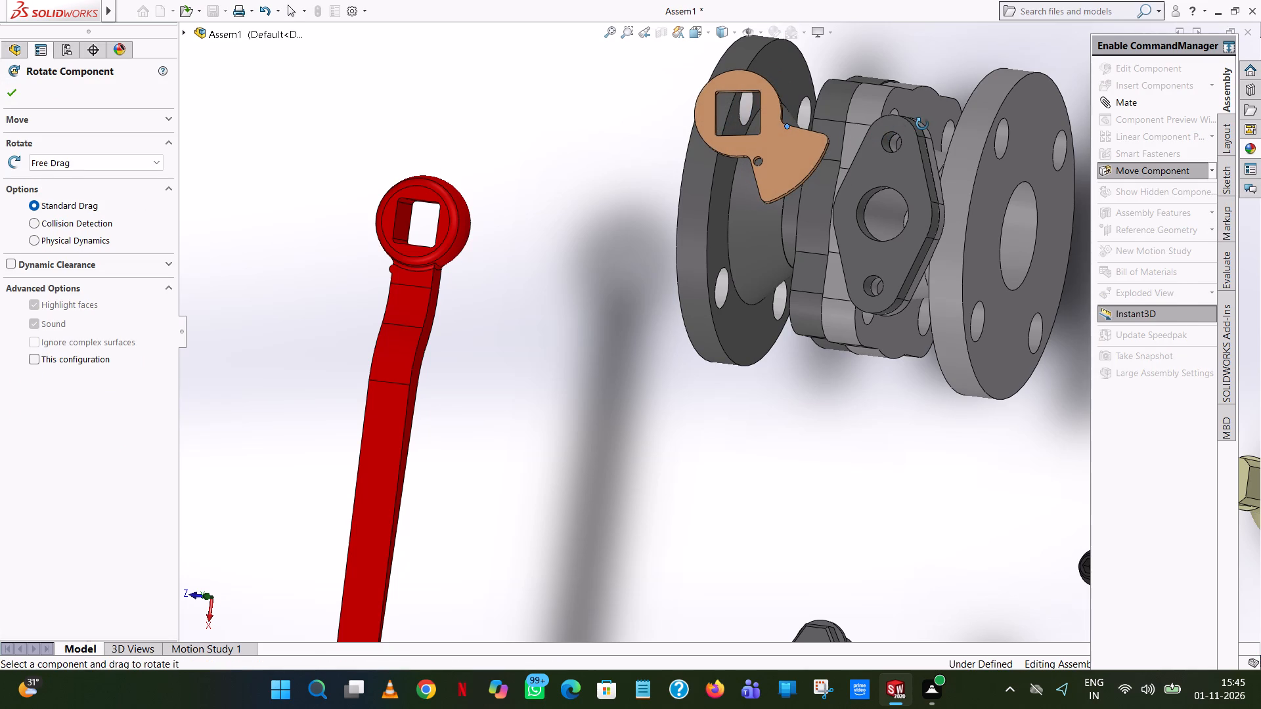
left_click_drag(922, 124, 923, 124)
left_click_drag(923, 124, 919, 126)
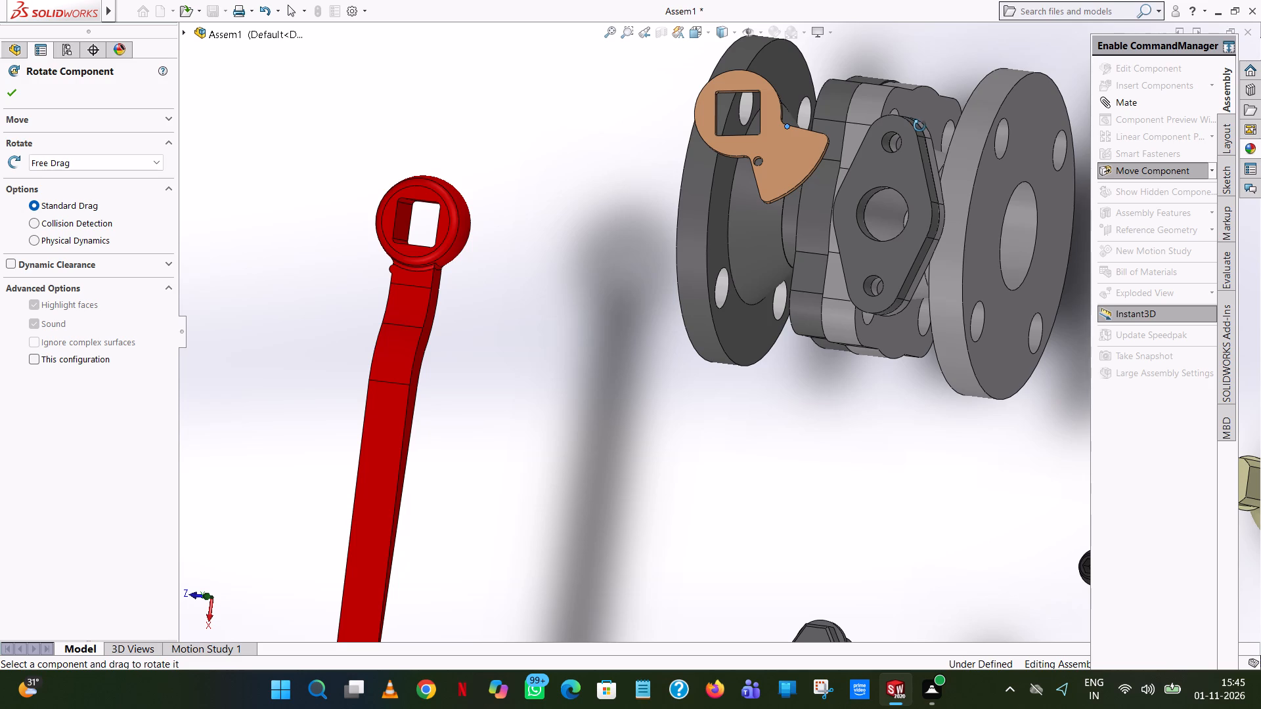
left_click_drag(919, 126, 818, 95)
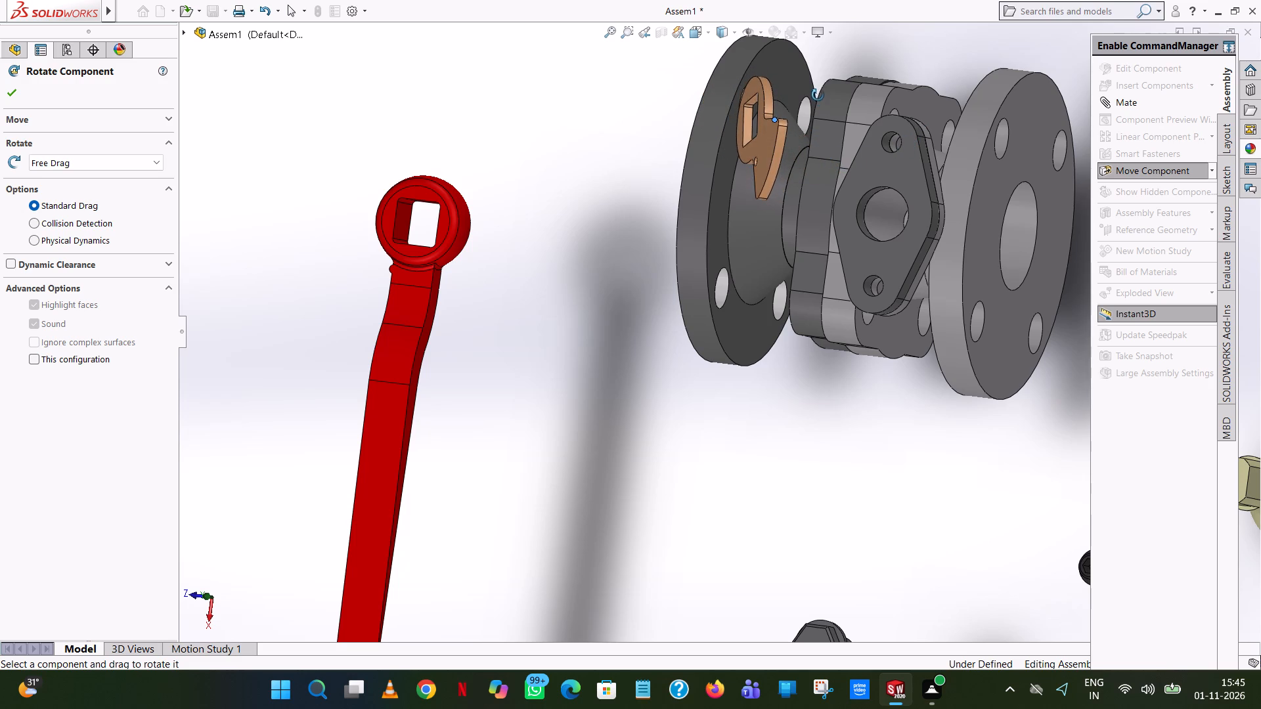
left_click_drag(818, 95, 821, 106)
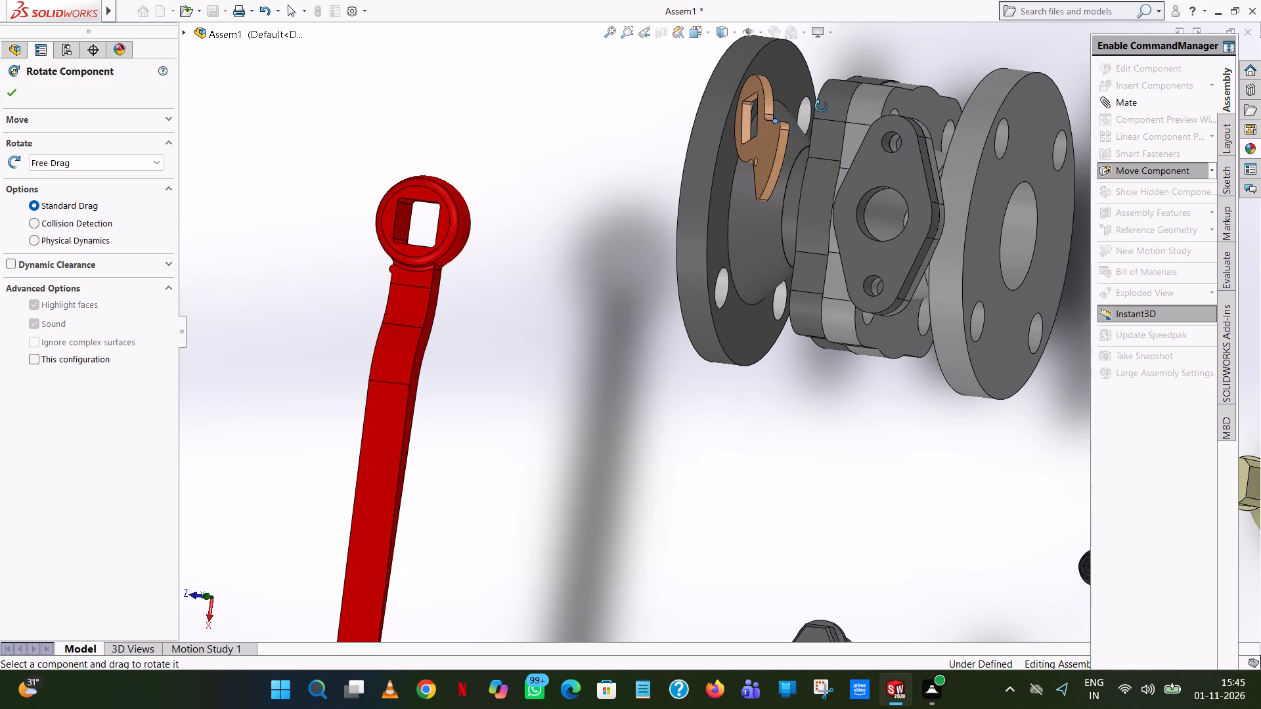
left_click_drag(821, 106, 923, 139)
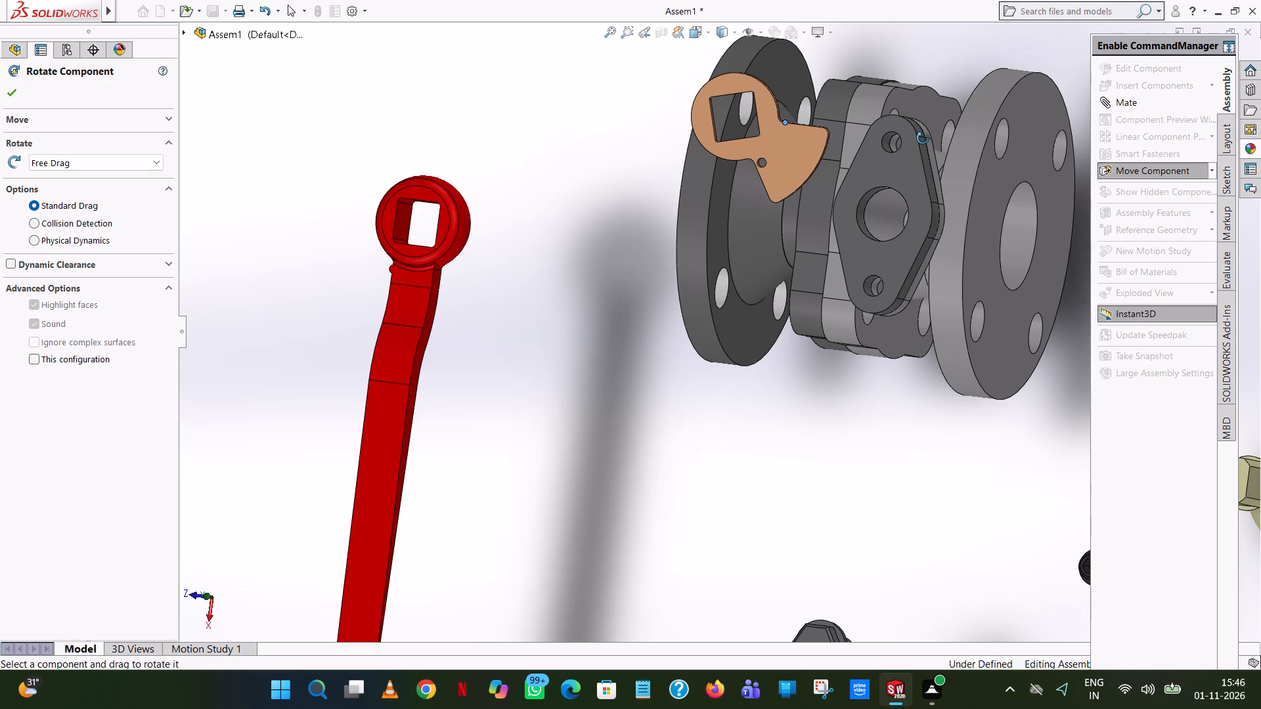
left_click_drag(923, 139, 963, 119)
left_click(16, 97)
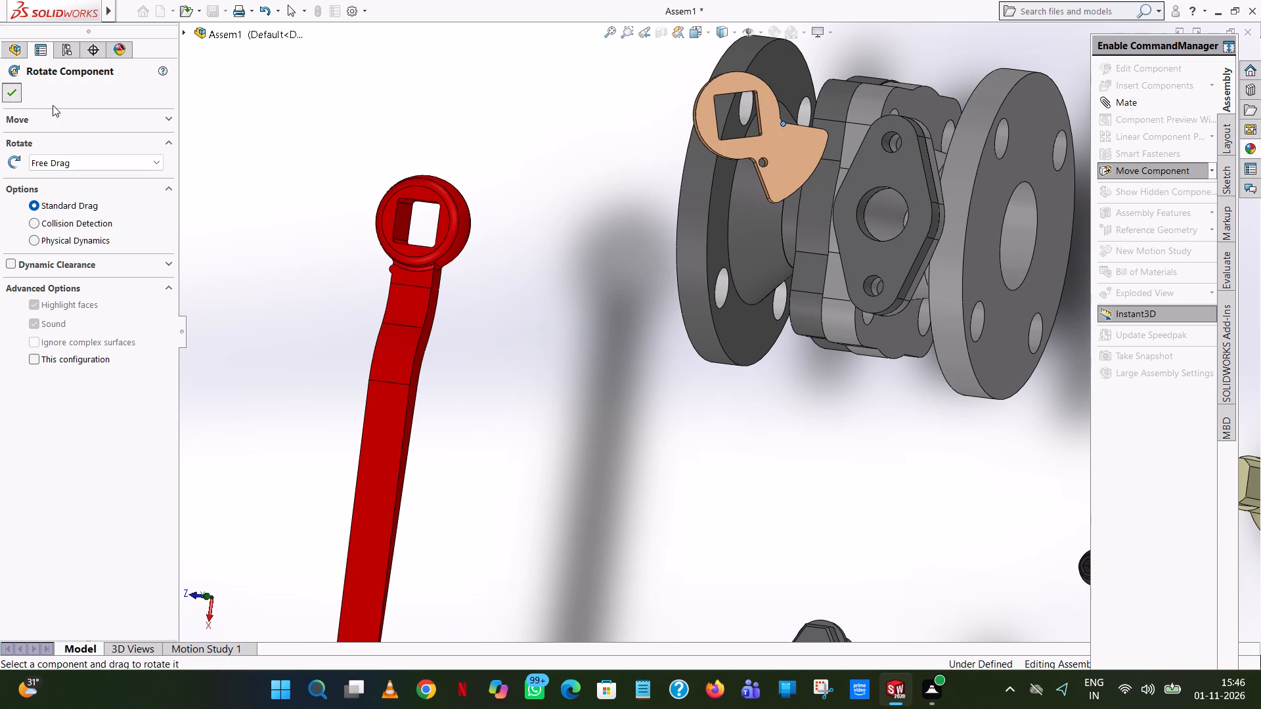
Rotate the lock lever freely until it lies nearly flat above the valve body, and finish rotating.
scroll(446, 284, "up", 3)
middle_click_drag(811, 385, 848, 227)
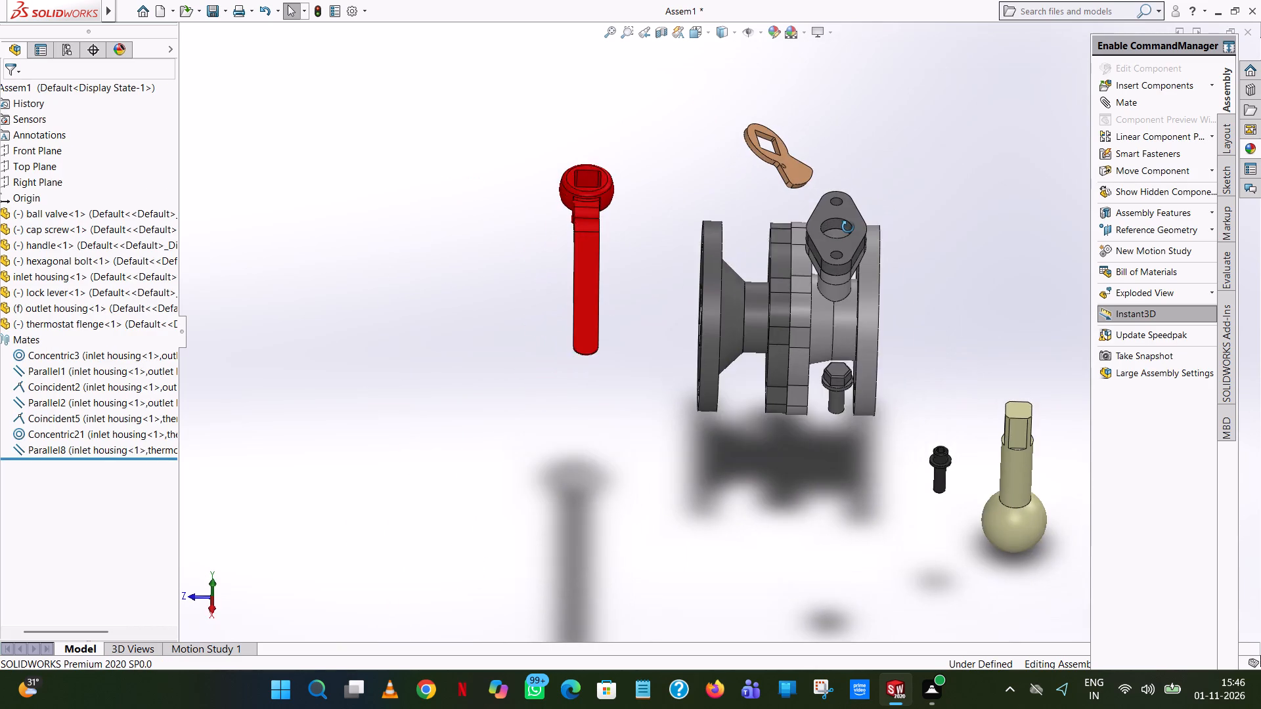
middle_click_drag(848, 227, 792, 194)
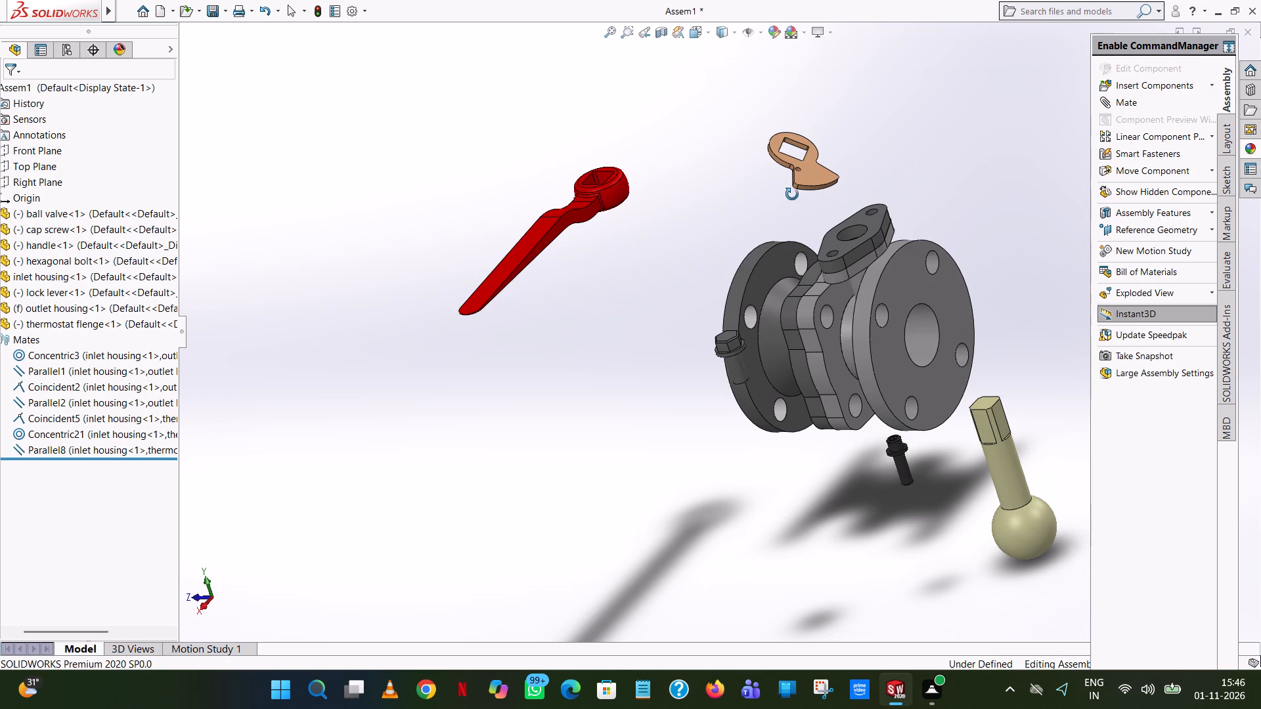
middle_click_drag(792, 194, 772, 208)
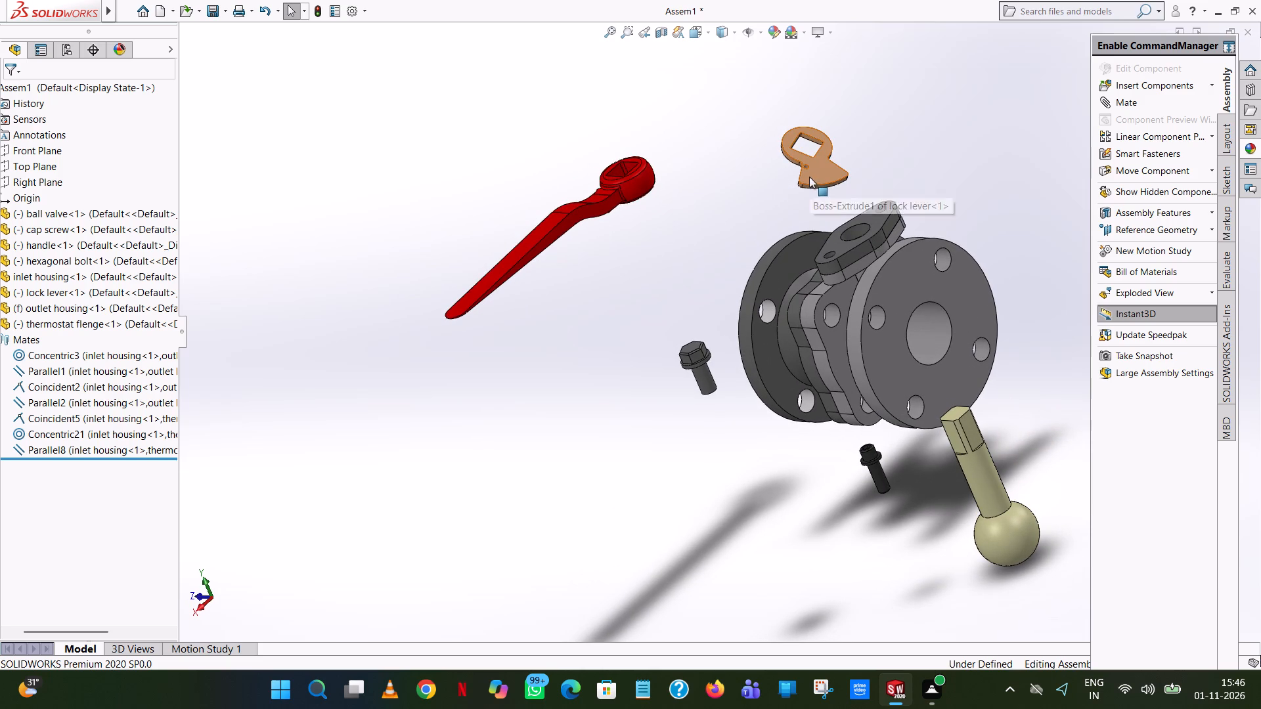
left_click(1210, 171)
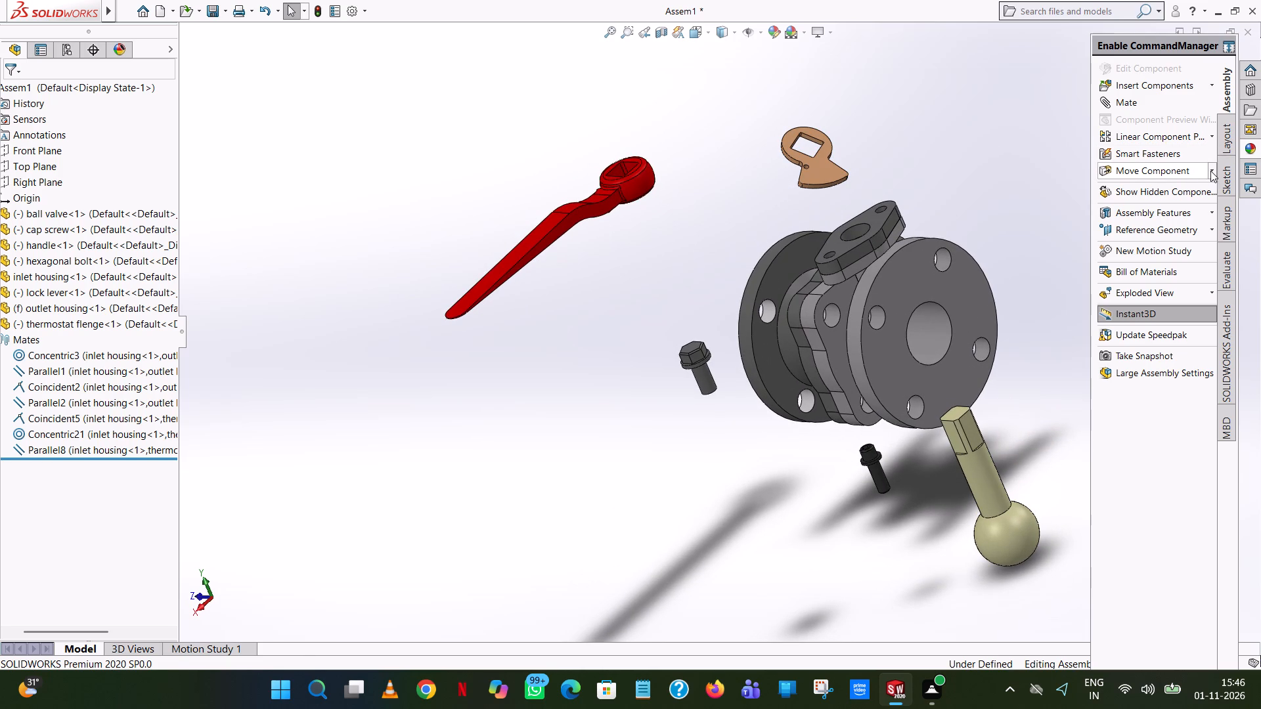
left_click(1191, 185)
left_click_drag(787, 171, 935, 77)
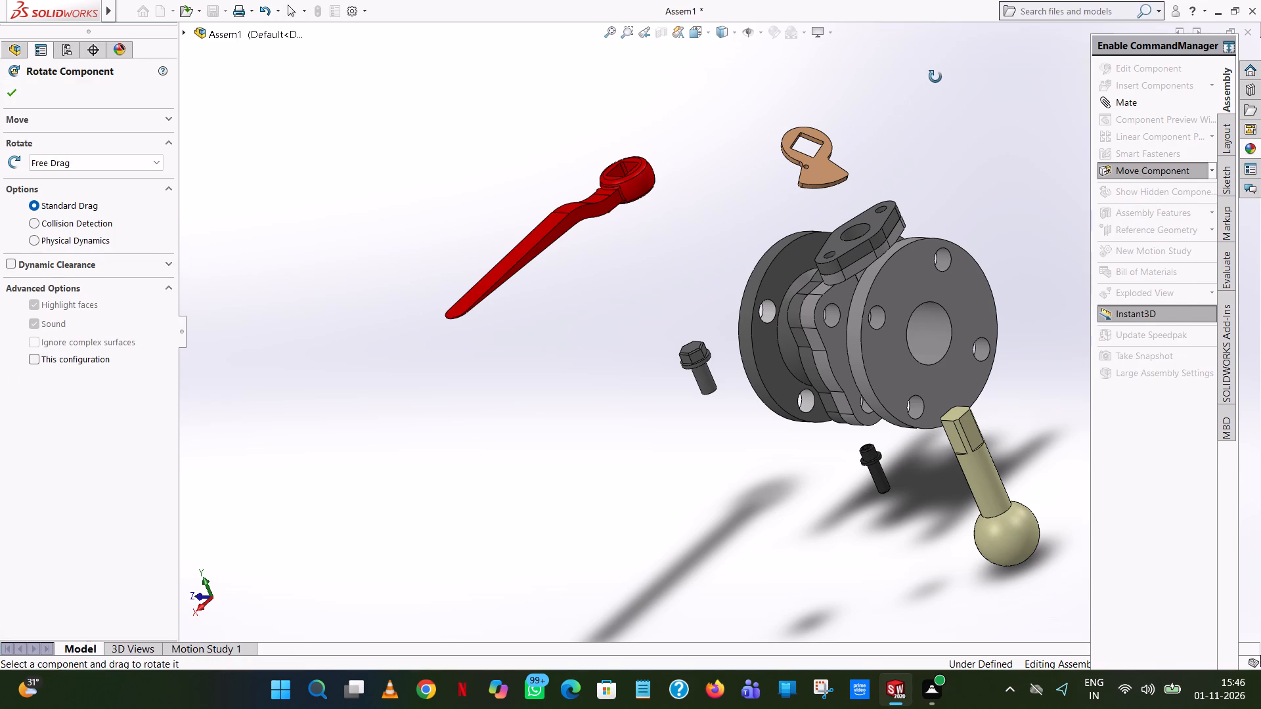
left_click_drag(935, 77, 937, 77)
left_click_drag(793, 157, 992, 24)
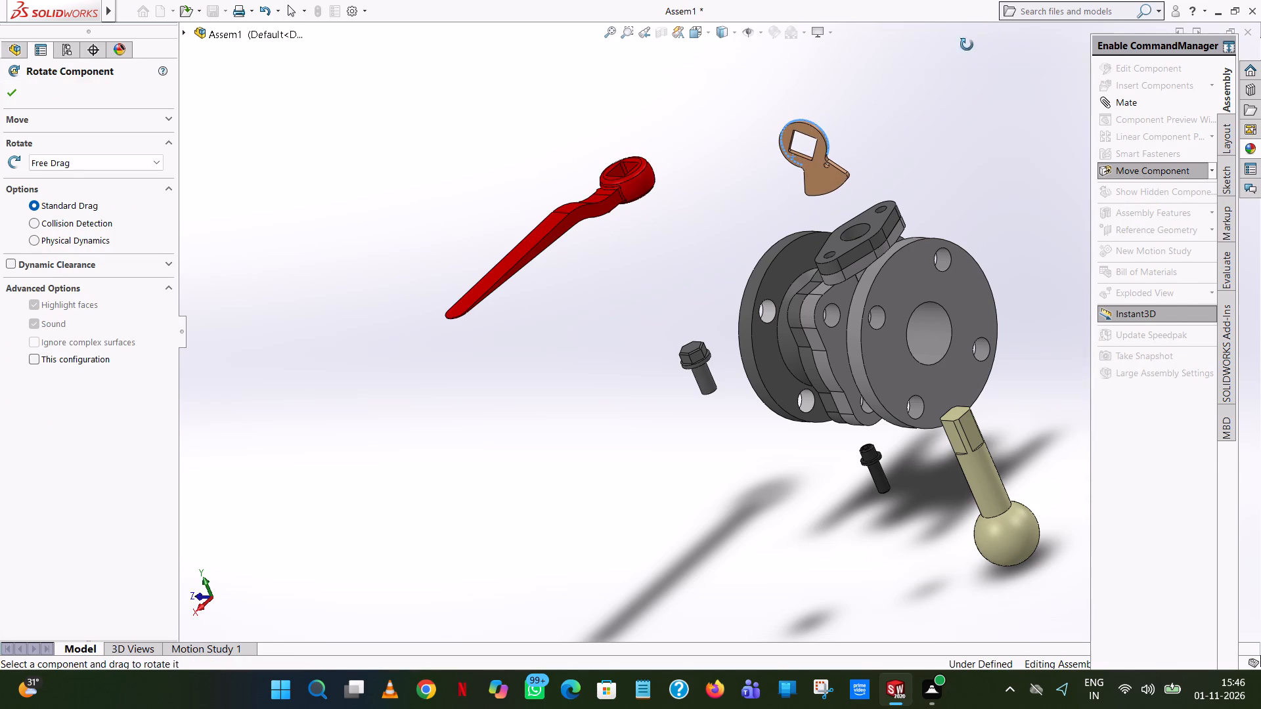
left_click_drag(801, 150, 866, 2)
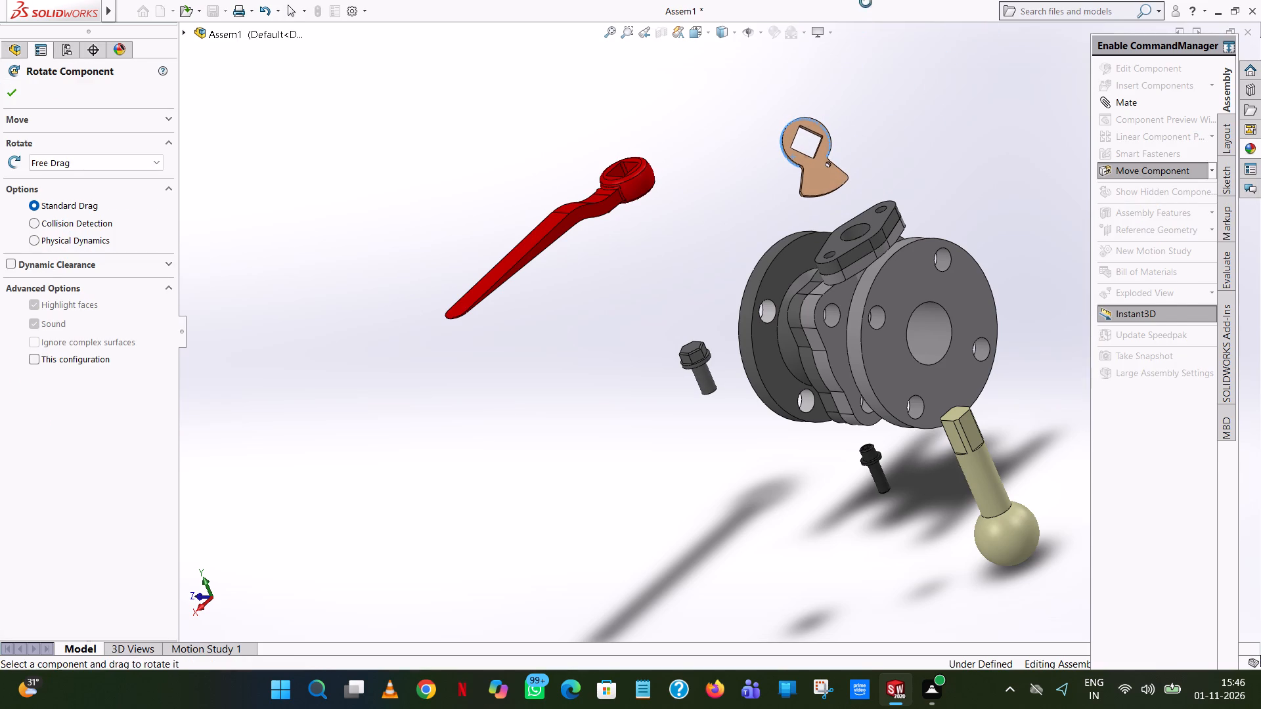
left_click_drag(866, 2, 866, 1)
left_click_drag(782, 115, 763, 22)
left_click_drag(797, 150, 797, 125)
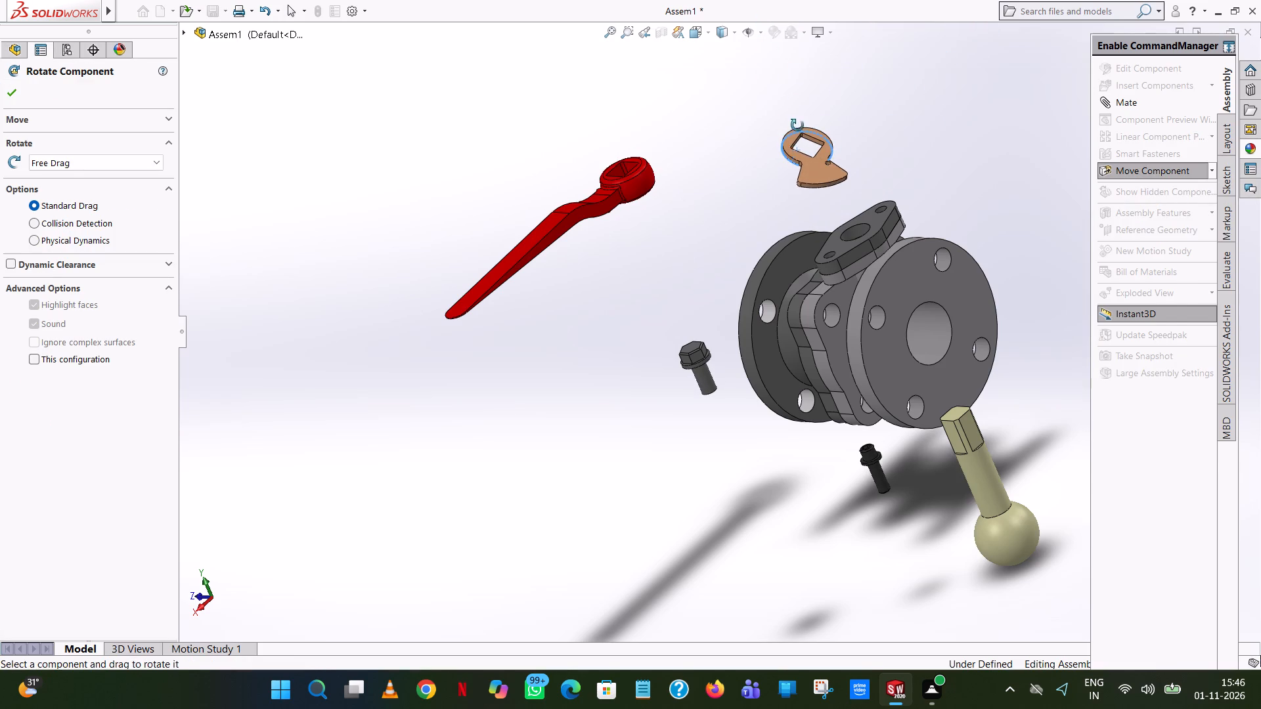
left_click_drag(797, 125, 788, 45)
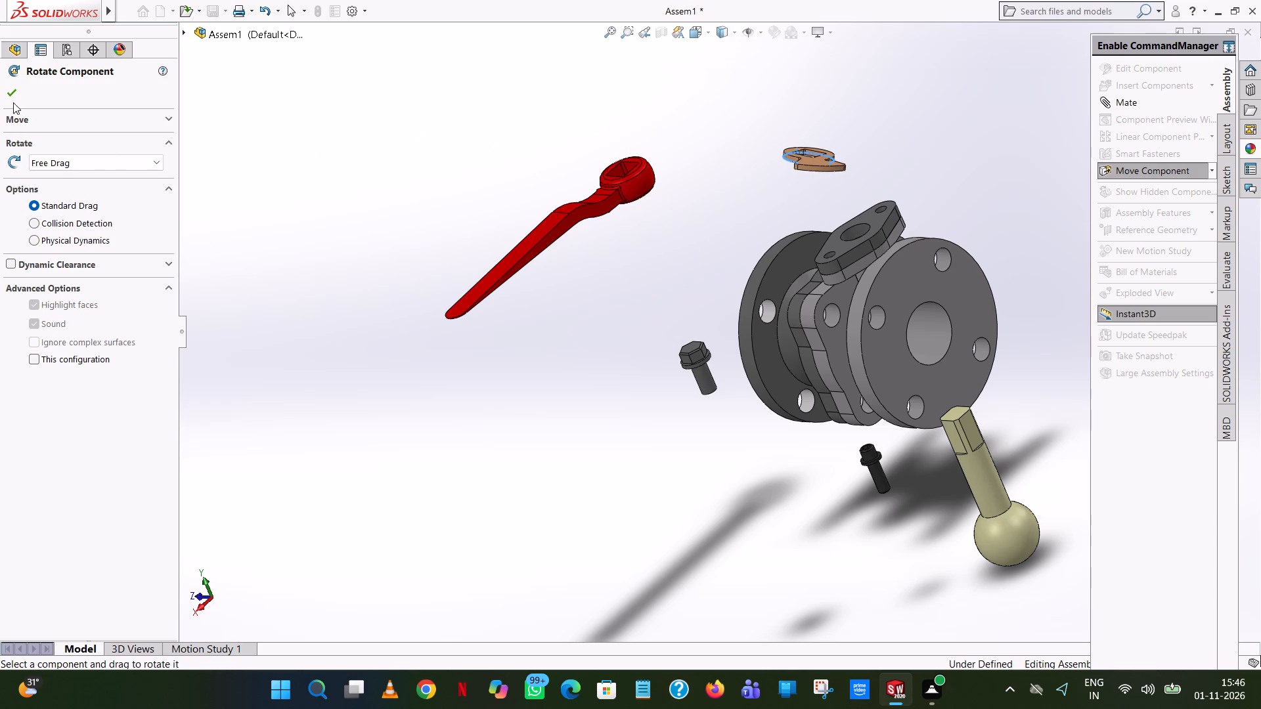
left_click(16, 88)
left_click(745, 213)
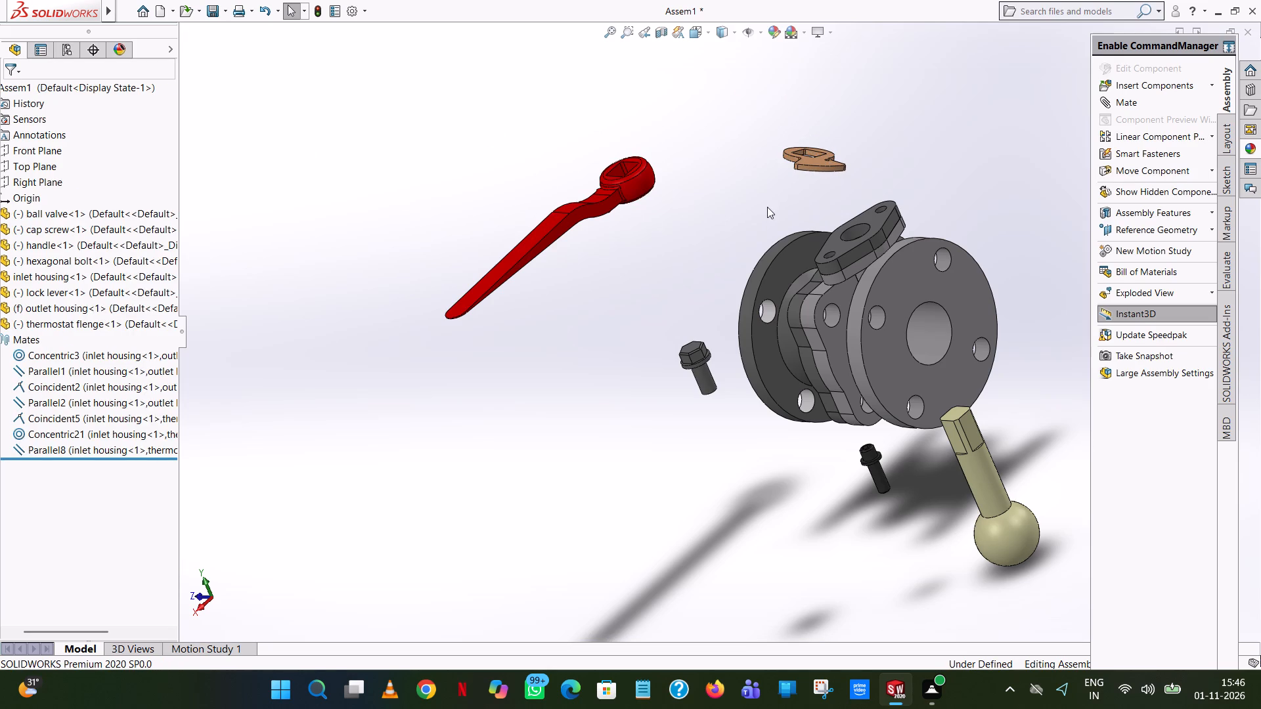
Mate the lock lever's rounded outer edge concentric with the thermostat flange's central bore edge.
middle_click_drag(767, 207, 768, 389)
left_click(1161, 100)
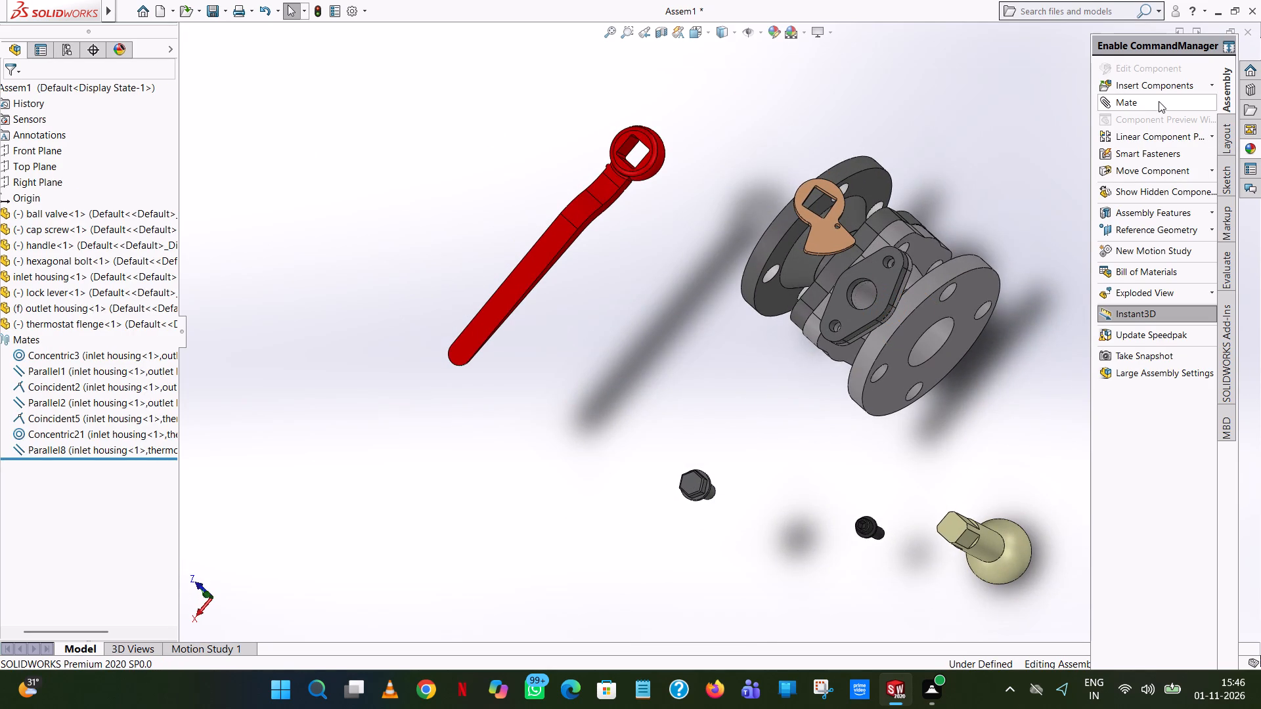
scroll(858, 207, "down", 7)
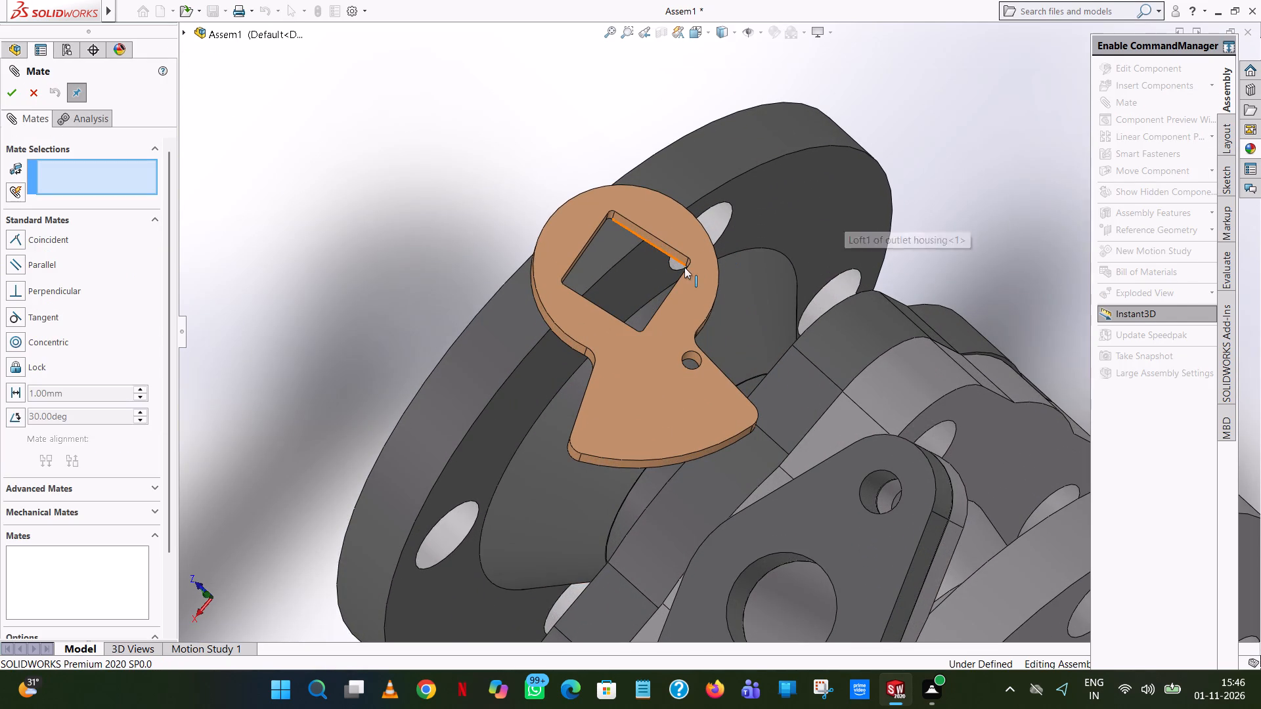
left_click(706, 233)
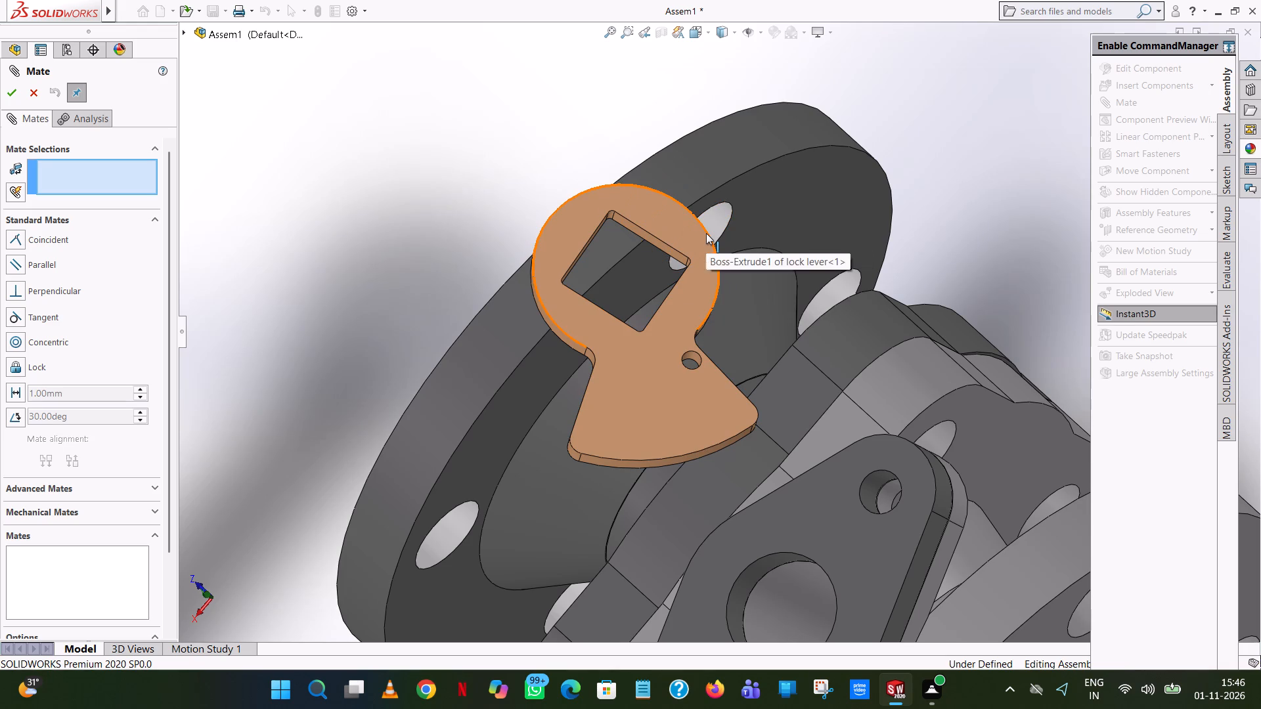
left_click(765, 554)
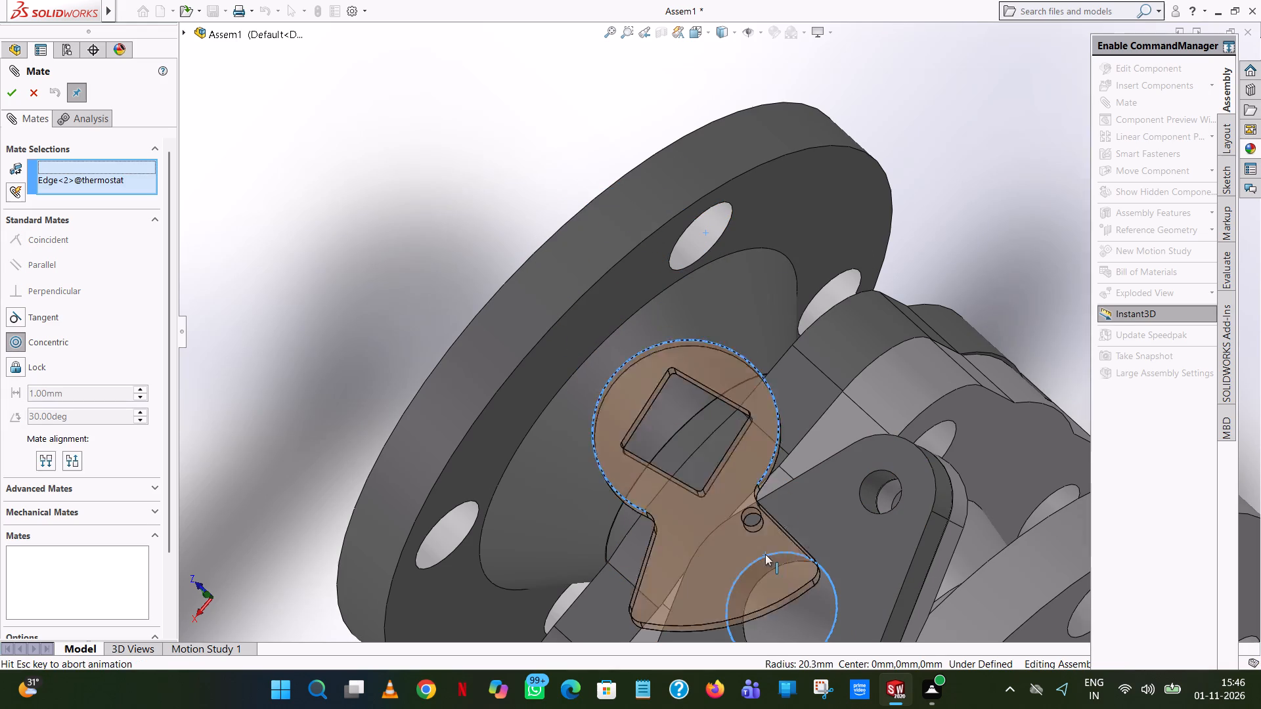
left_click(891, 572)
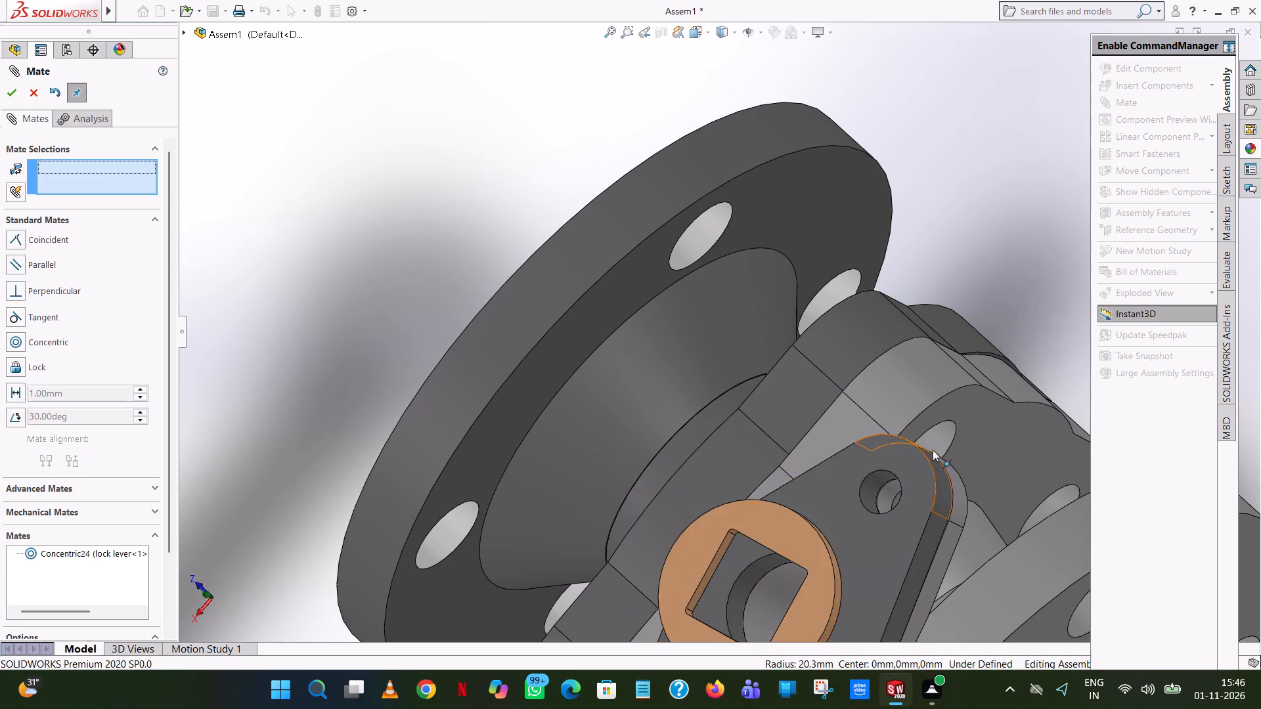
Swing the lock lever about the thermostat flange's bore until its fan-shaped end points towards the inlet housing's round flange.
scroll(933, 446, "up", 4)
left_click_drag(743, 529, 833, 500)
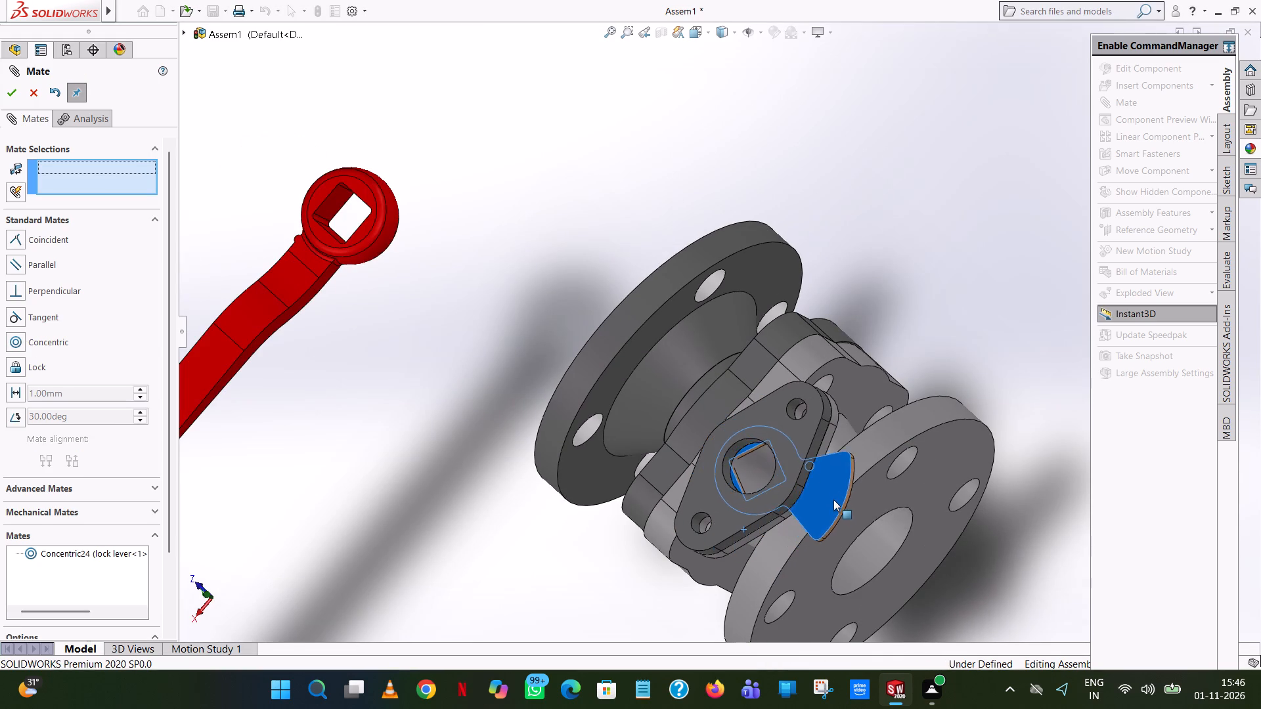
left_click_drag(833, 500, 812, 504)
middle_click_drag(895, 296, 924, 330)
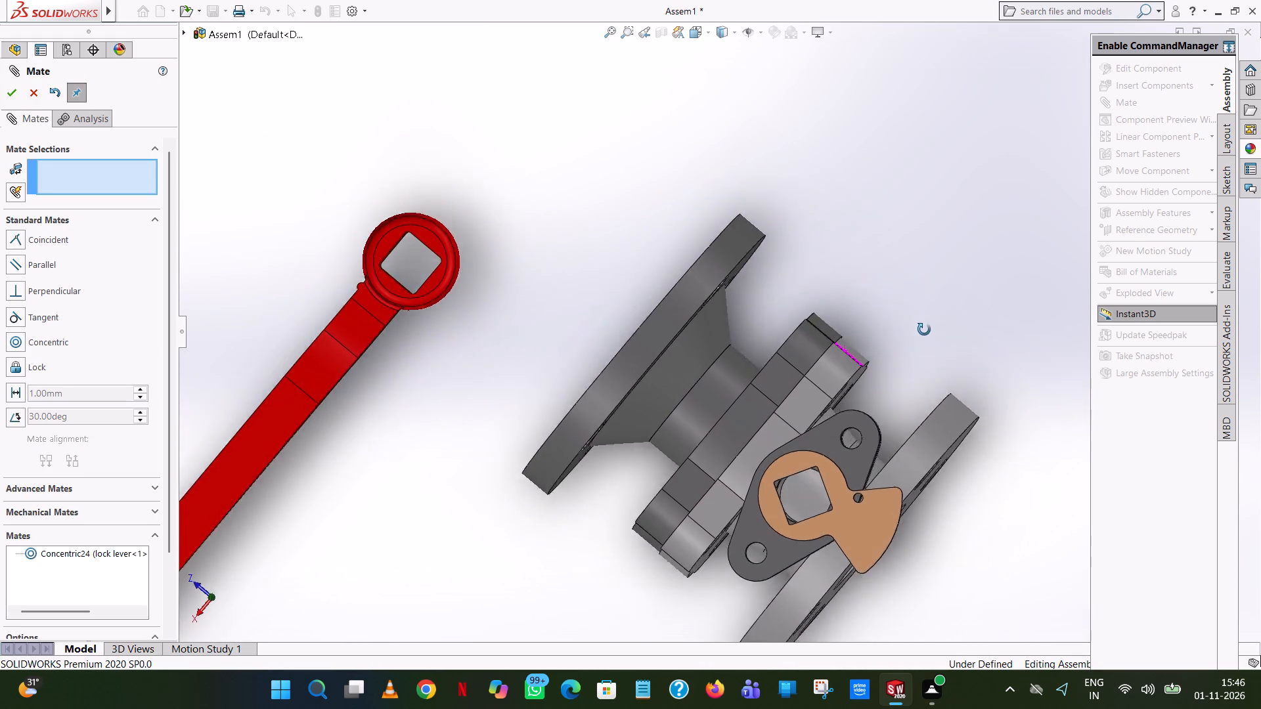
middle_click_drag(924, 330, 931, 305)
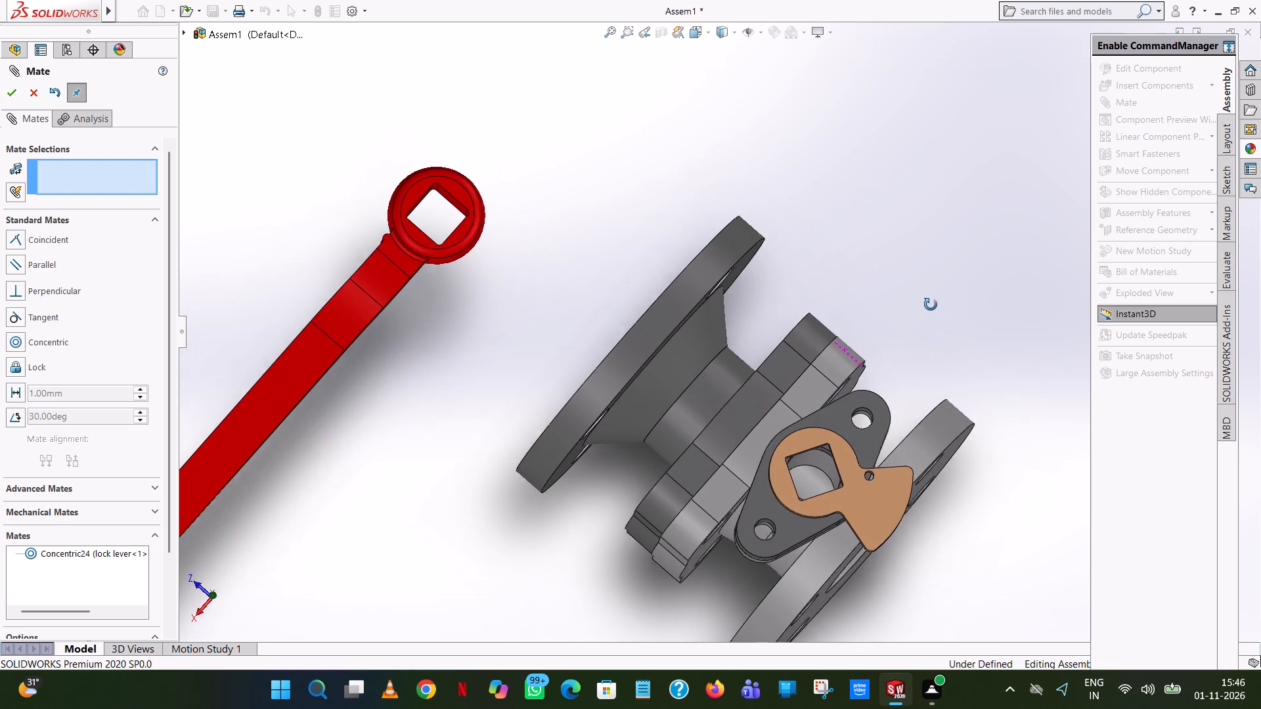
middle_click_drag(931, 305, 929, 303)
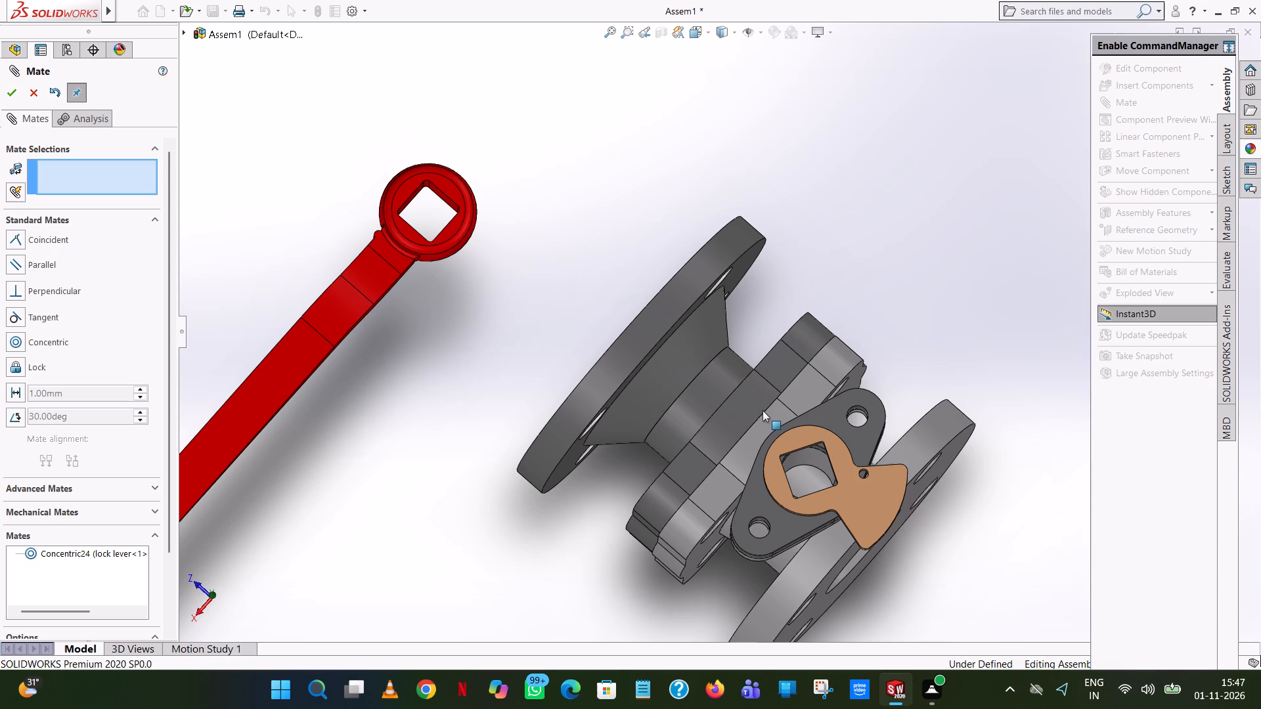
Adjust the lock lever's turn and height so it sits above the thermostat flange, and finish mating.
scroll(879, 386, "up", 6)
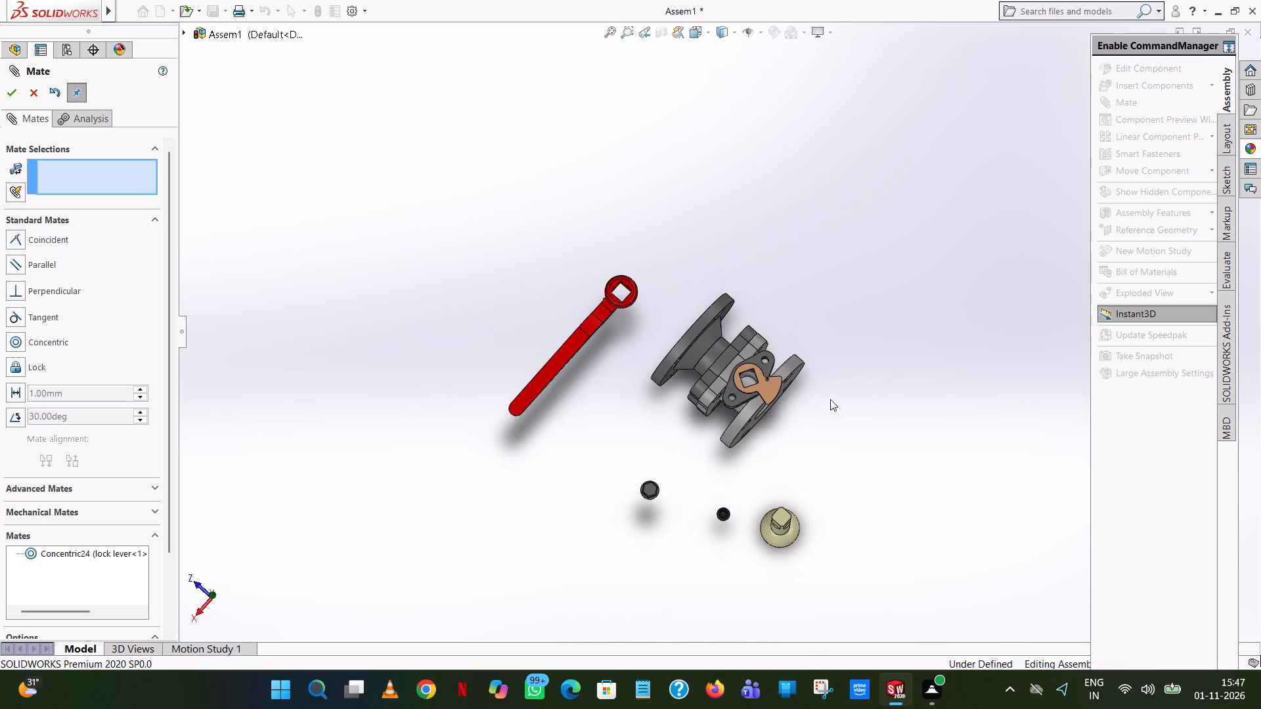
middle_click_drag(812, 402, 801, 278)
scroll(765, 371, "down", 4)
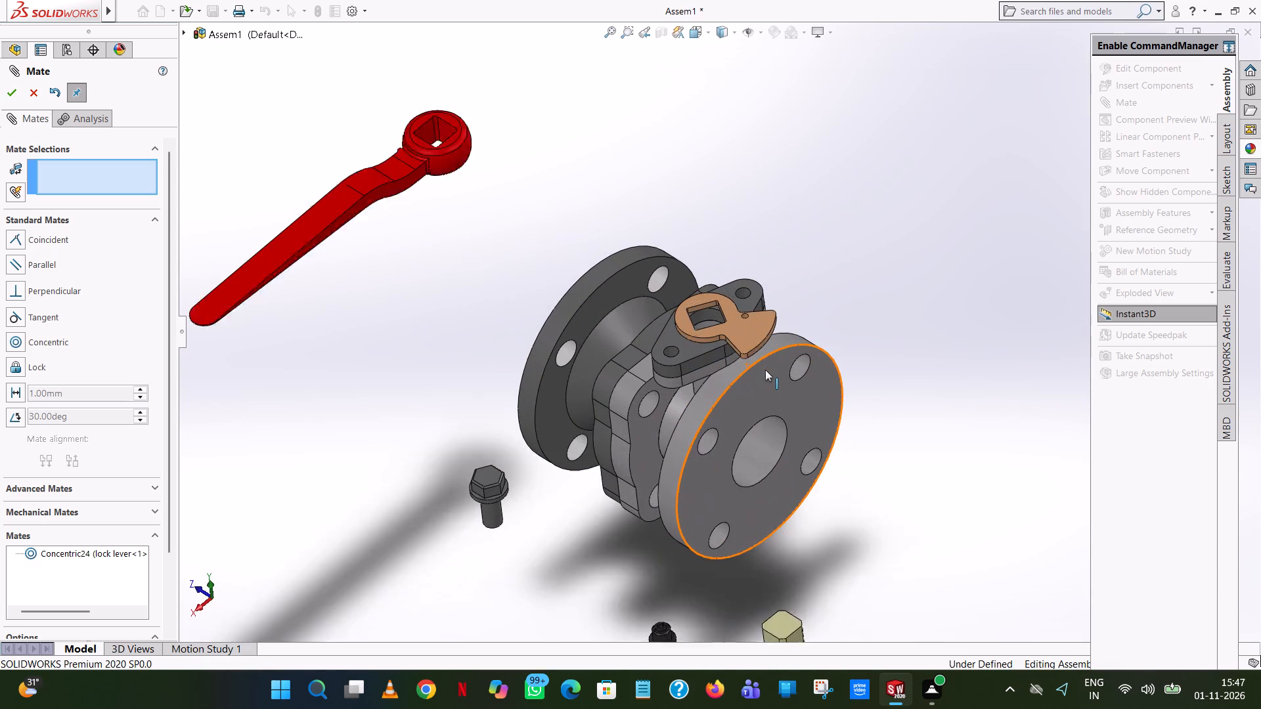
scroll(765, 370, "down", 1)
left_click_drag(759, 315, 780, 299)
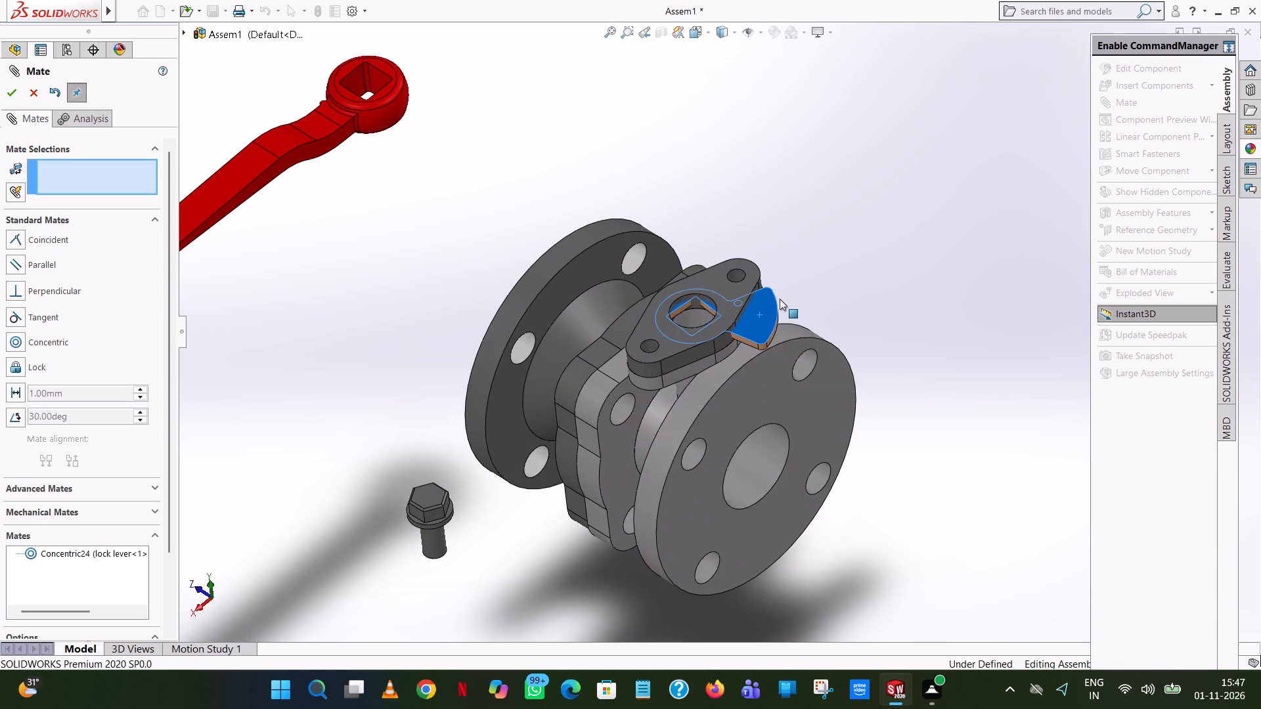
left_click_drag(780, 299, 785, 290)
left_click(822, 299)
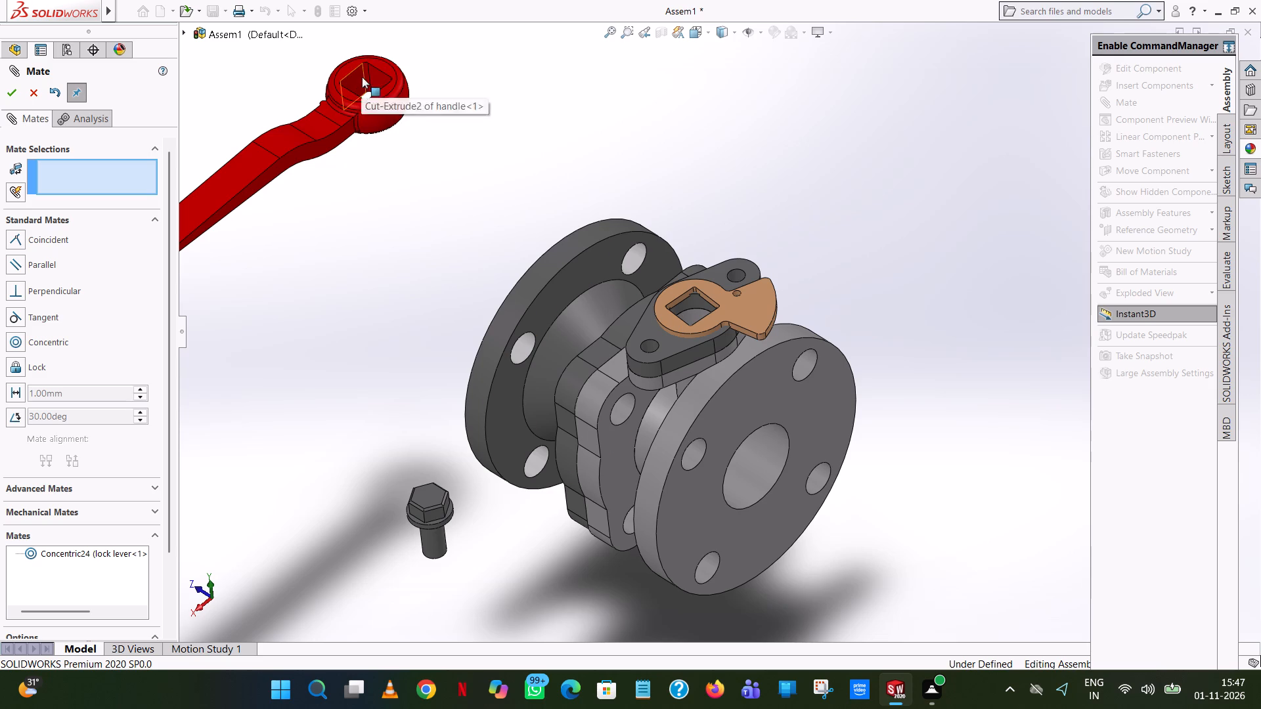
scroll(378, 66, "down", 9)
scroll(741, 264, "up", 7)
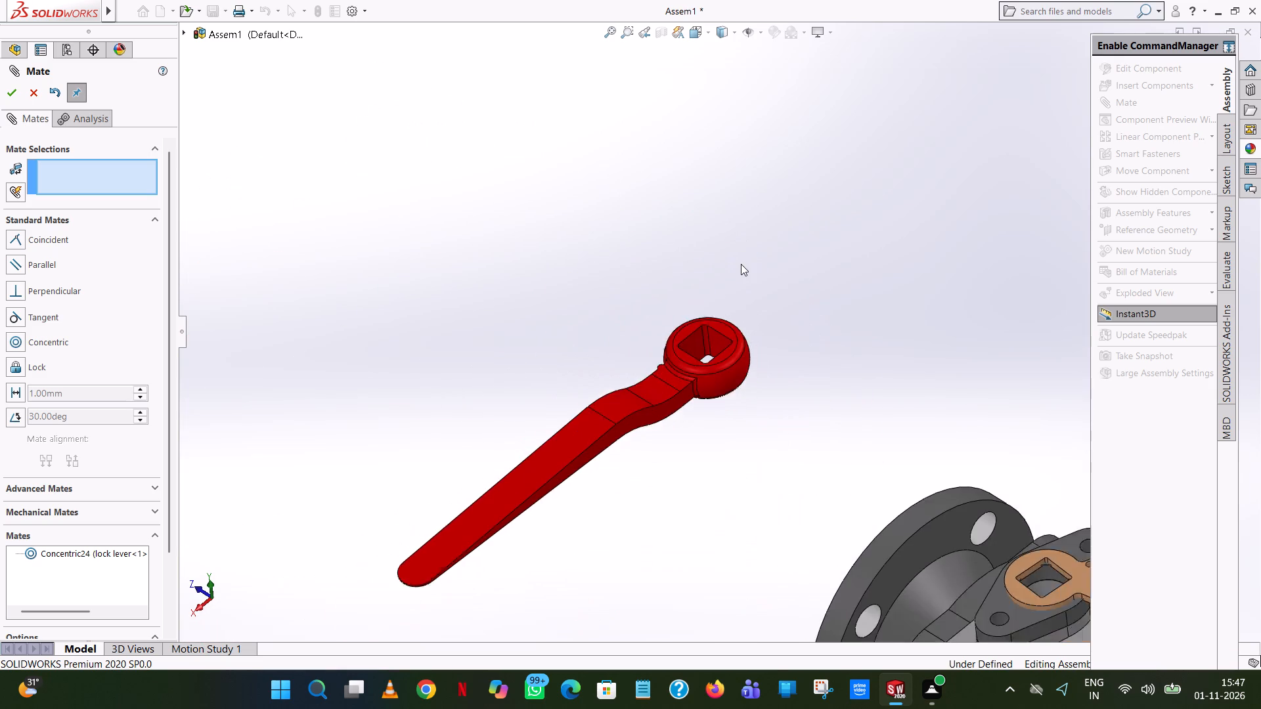
scroll(741, 264, "up", 7)
scroll(599, 378, "up", 2)
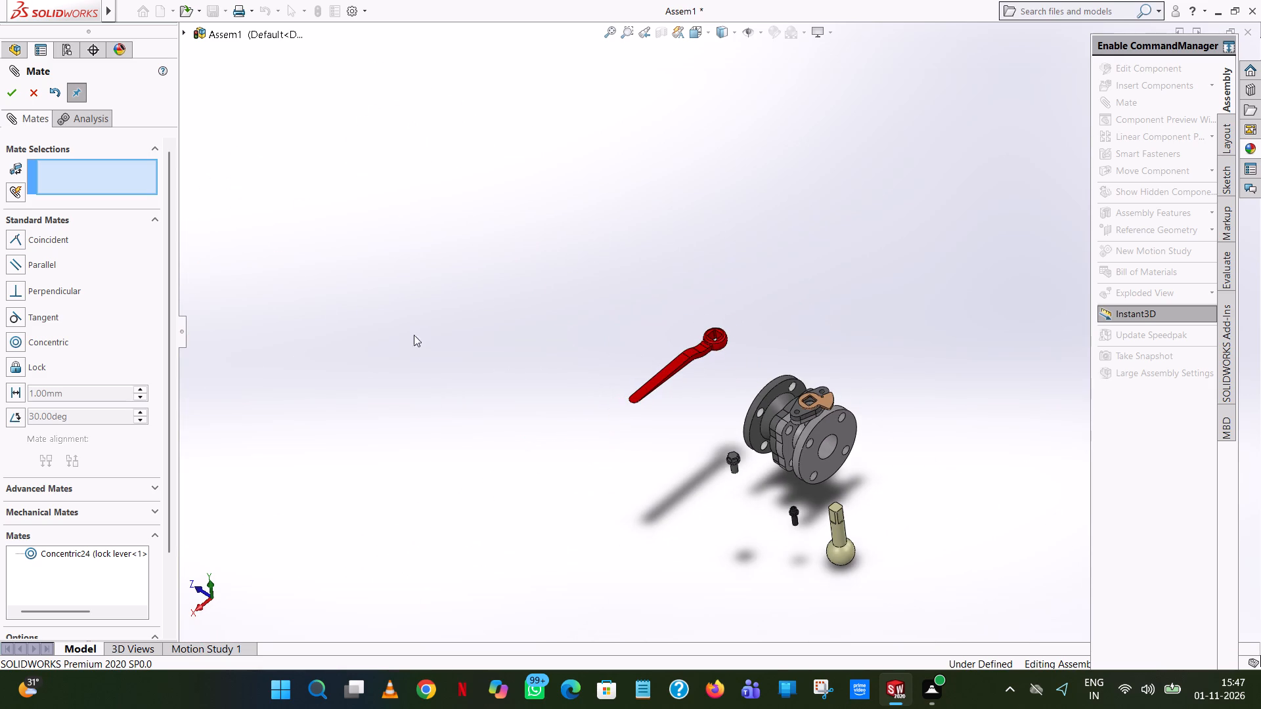
left_click(18, 89)
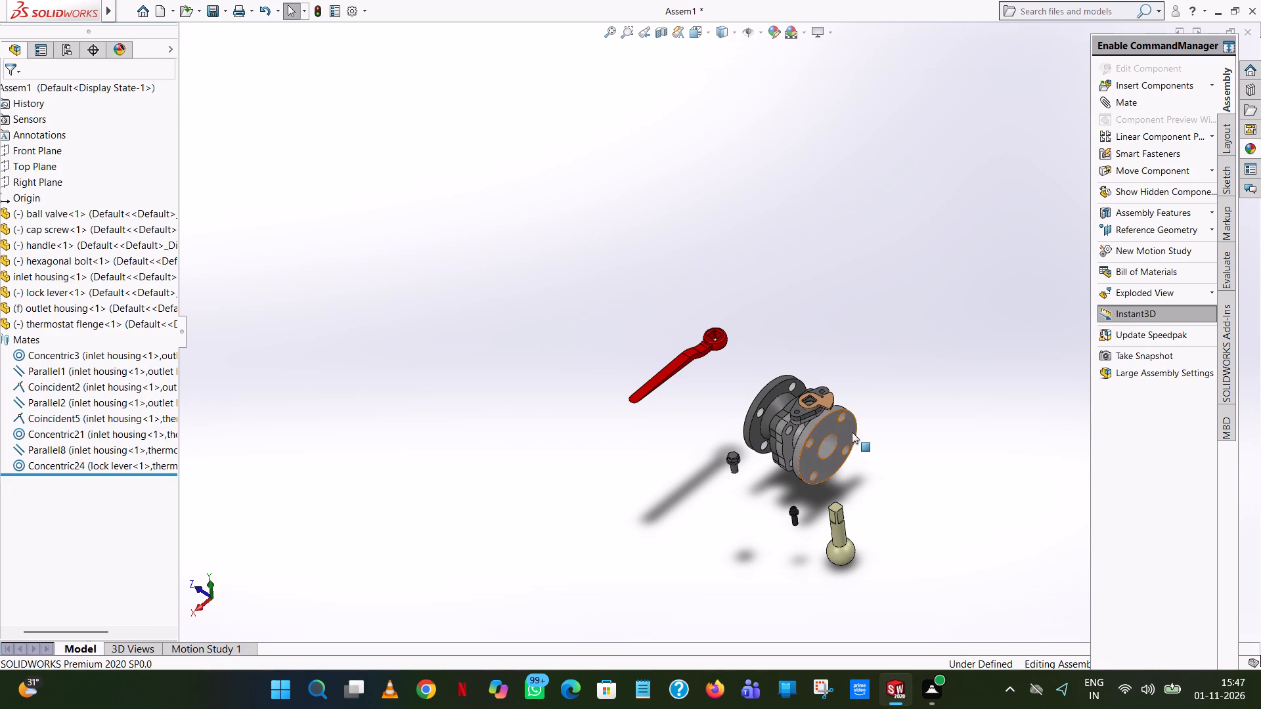
Mate the ball valve's cylindrical stem concentric with the vertical bore in the inlet housing's neck.
left_click(1115, 105)
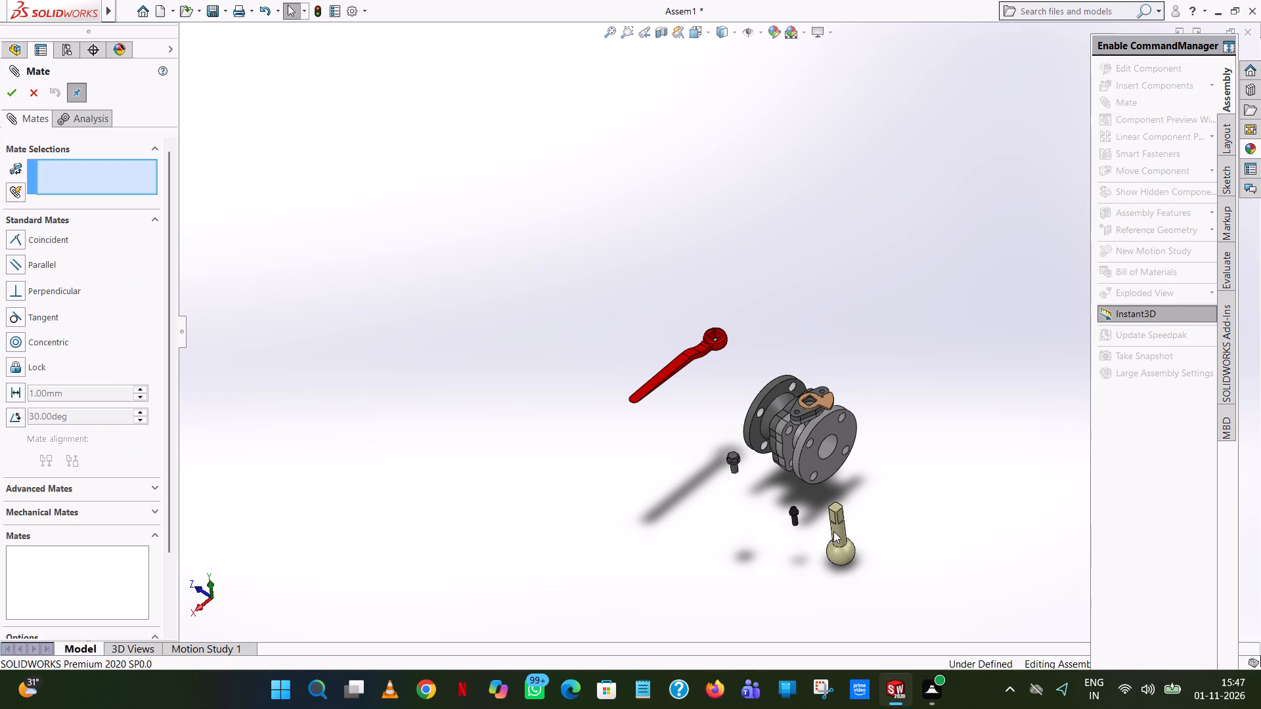
left_click(834, 532)
scroll(826, 452, "down", 8)
middle_click_drag(749, 294, 768, 404)
left_click(710, 247)
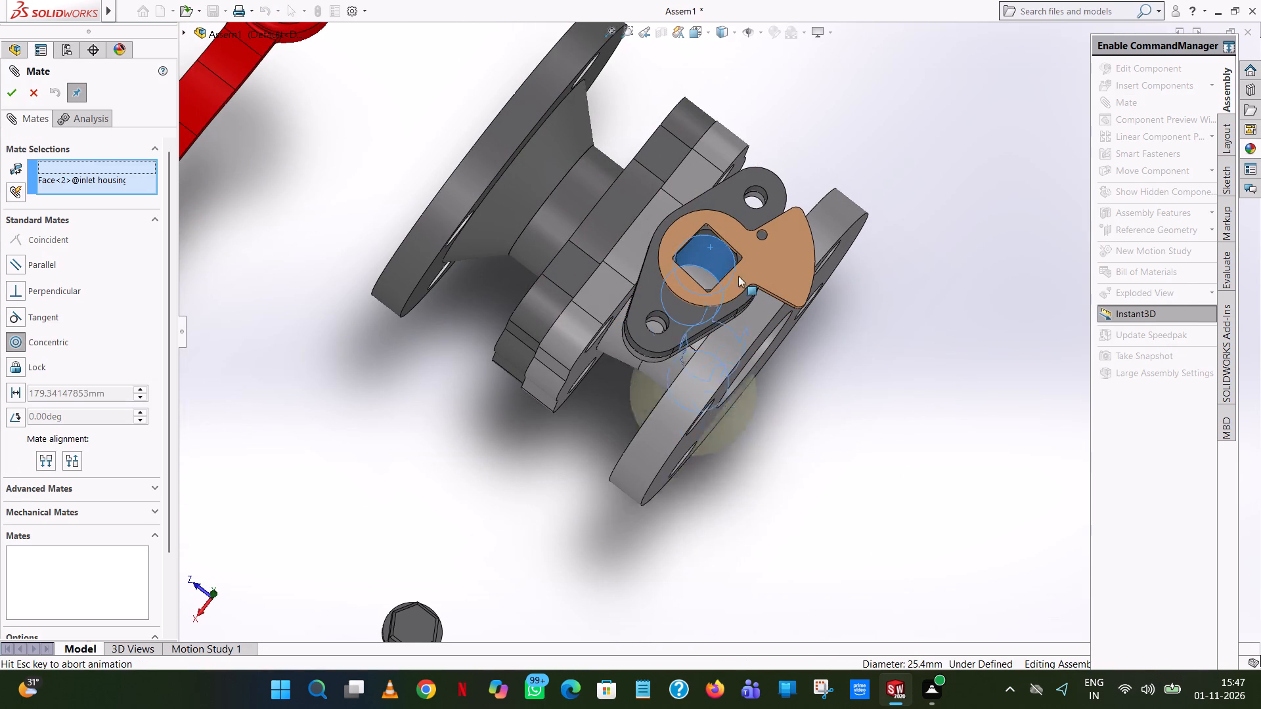
left_click(996, 255)
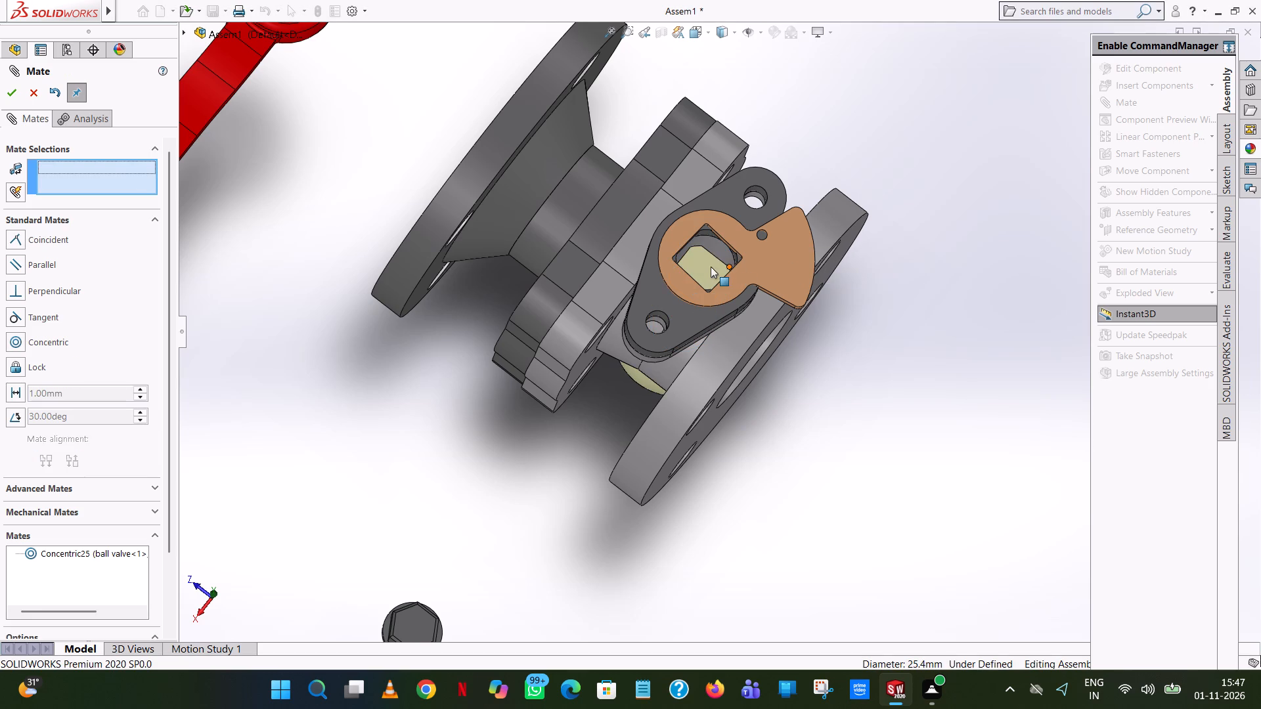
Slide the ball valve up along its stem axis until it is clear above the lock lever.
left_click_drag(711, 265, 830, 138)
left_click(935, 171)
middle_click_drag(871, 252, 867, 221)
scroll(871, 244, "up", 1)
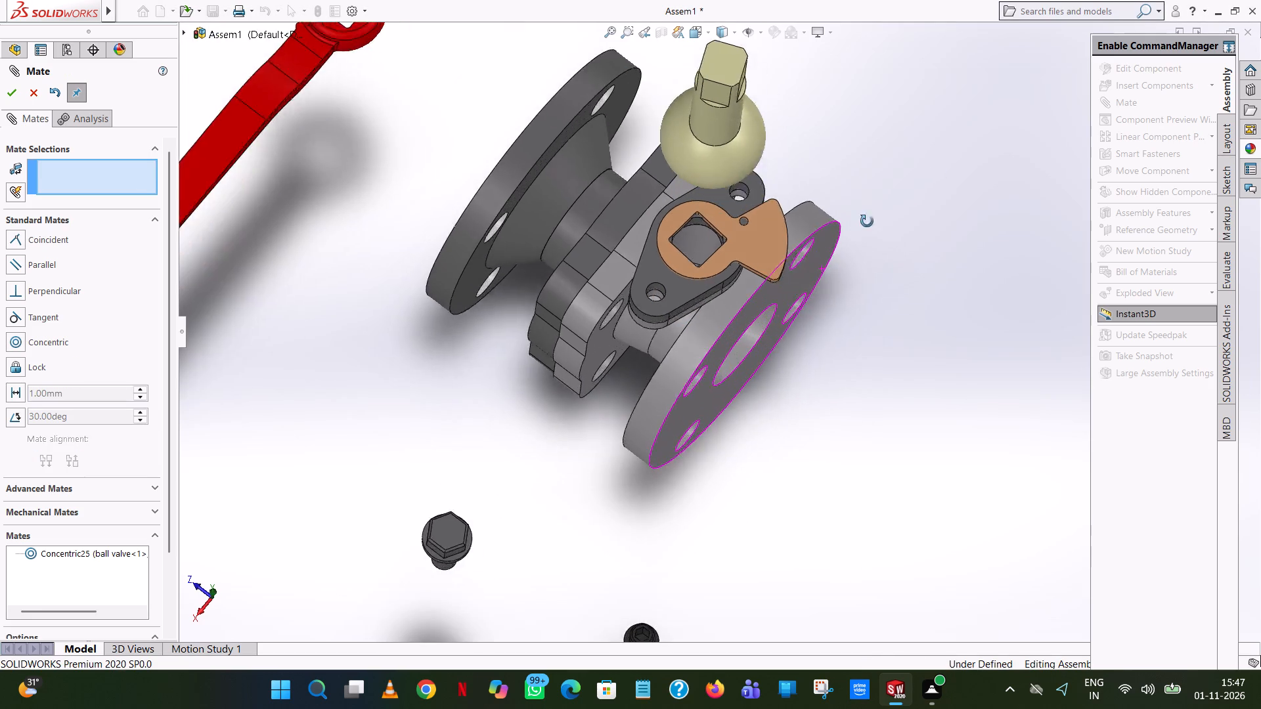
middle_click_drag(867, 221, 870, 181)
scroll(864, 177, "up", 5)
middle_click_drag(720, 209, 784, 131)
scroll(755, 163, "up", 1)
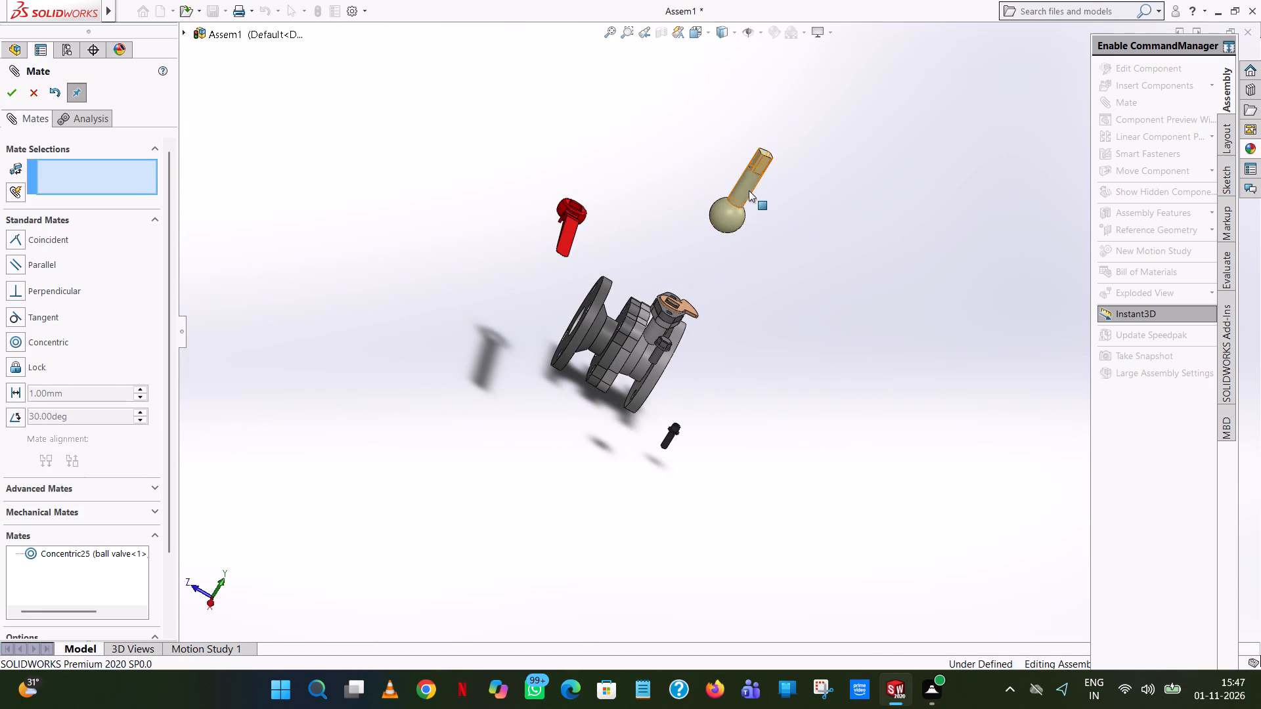
Slide the ball valve down along its axis into the valve body, leaving its square stem end protruding through the lock lever.
left_click_drag(743, 196, 626, 312)
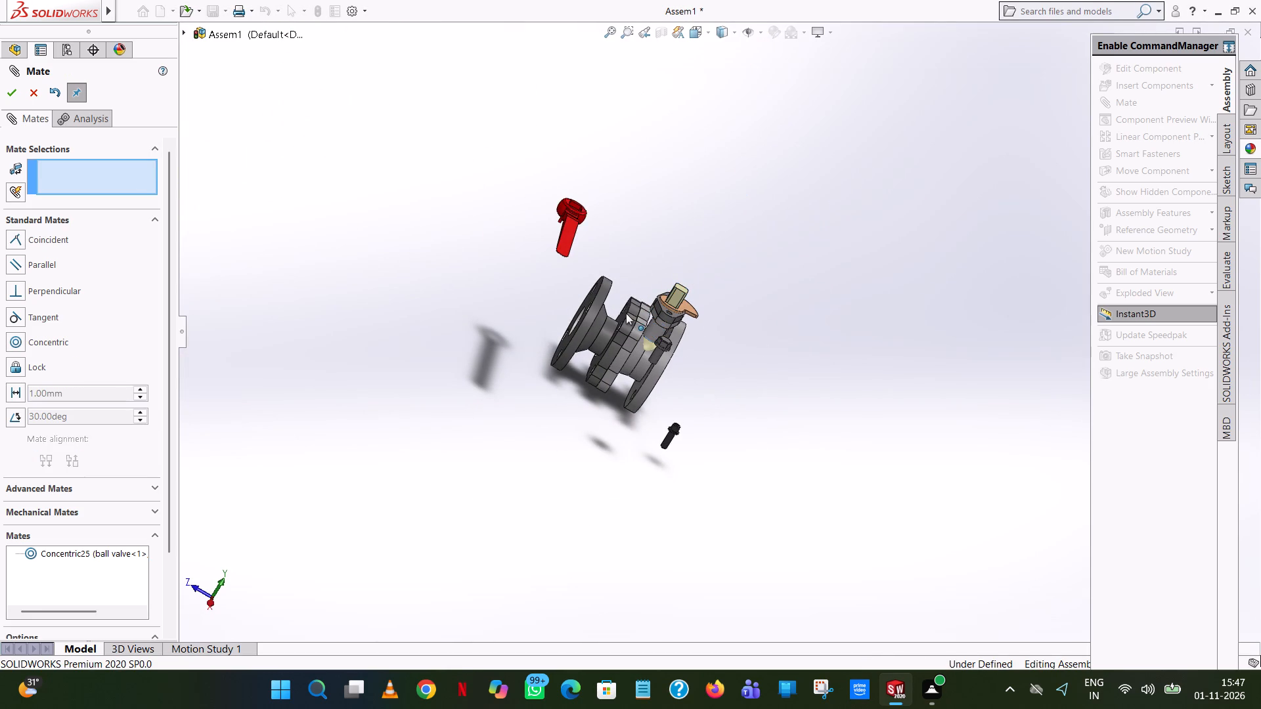
middle_click_drag(813, 373, 692, 214)
scroll(693, 238, "up", 1)
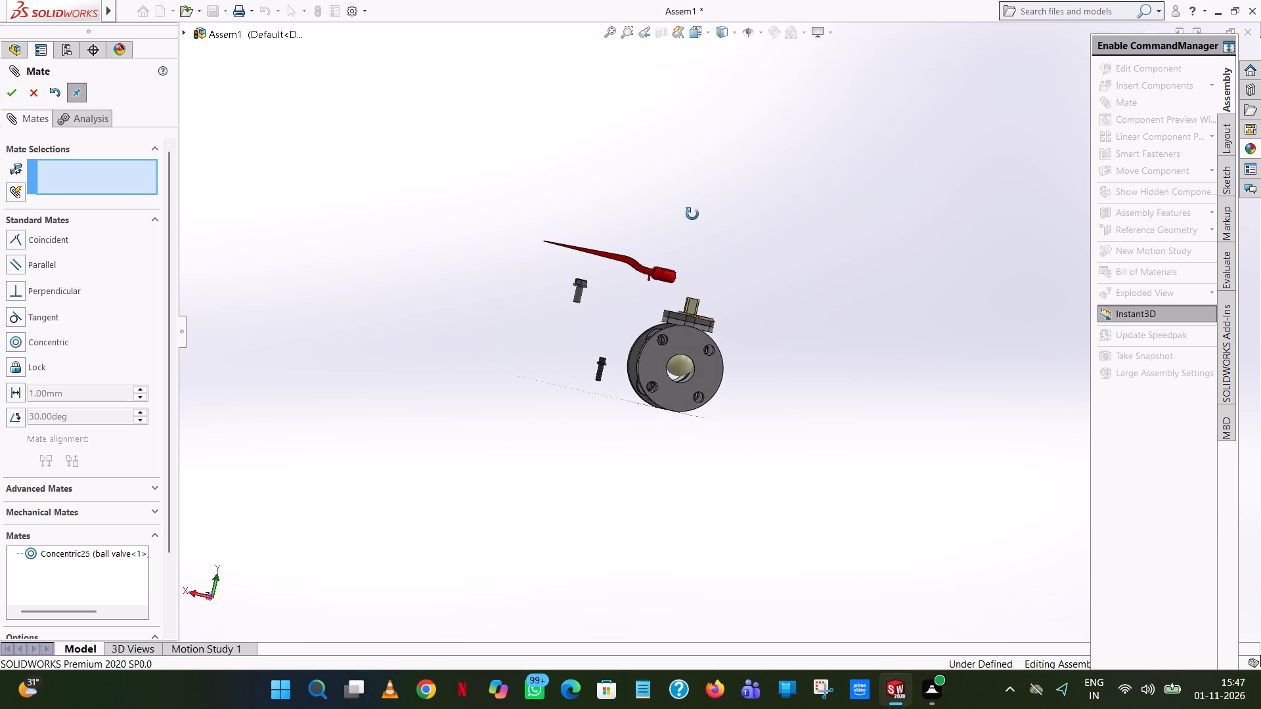
middle_click_drag(692, 214, 696, 212)
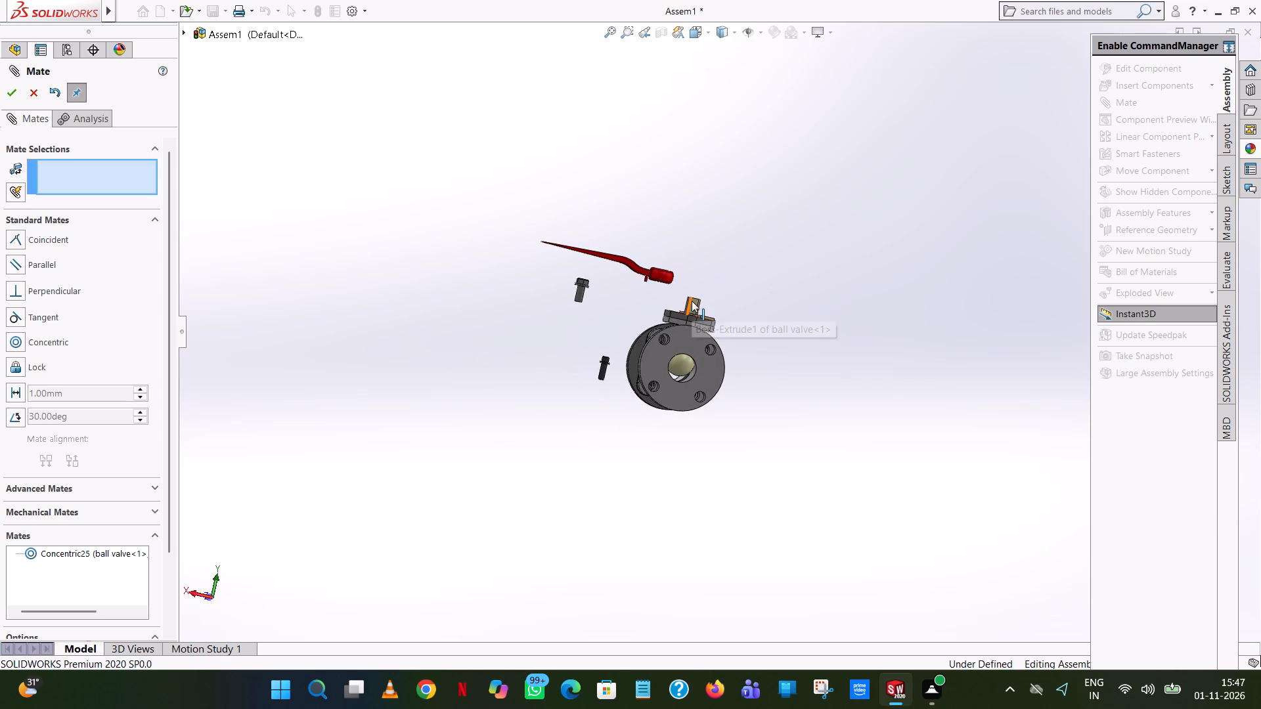
left_click_drag(694, 302, 694, 303)
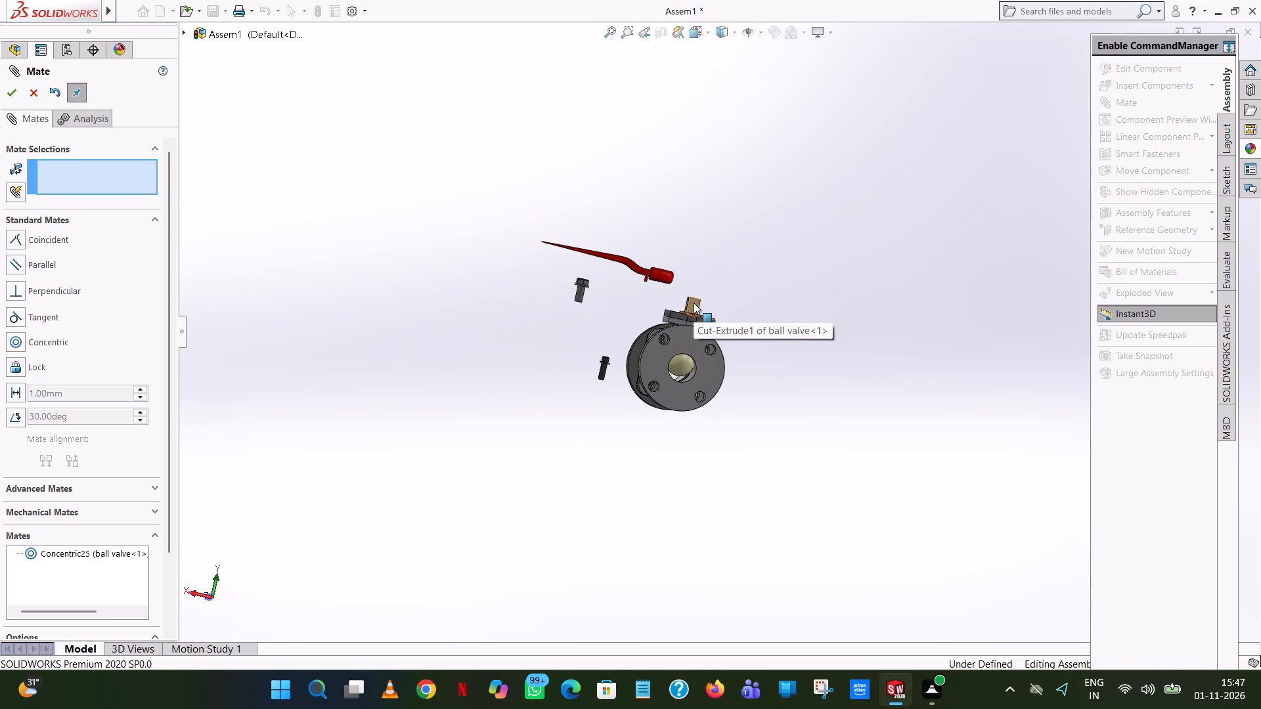
left_click_drag(694, 303, 688, 311)
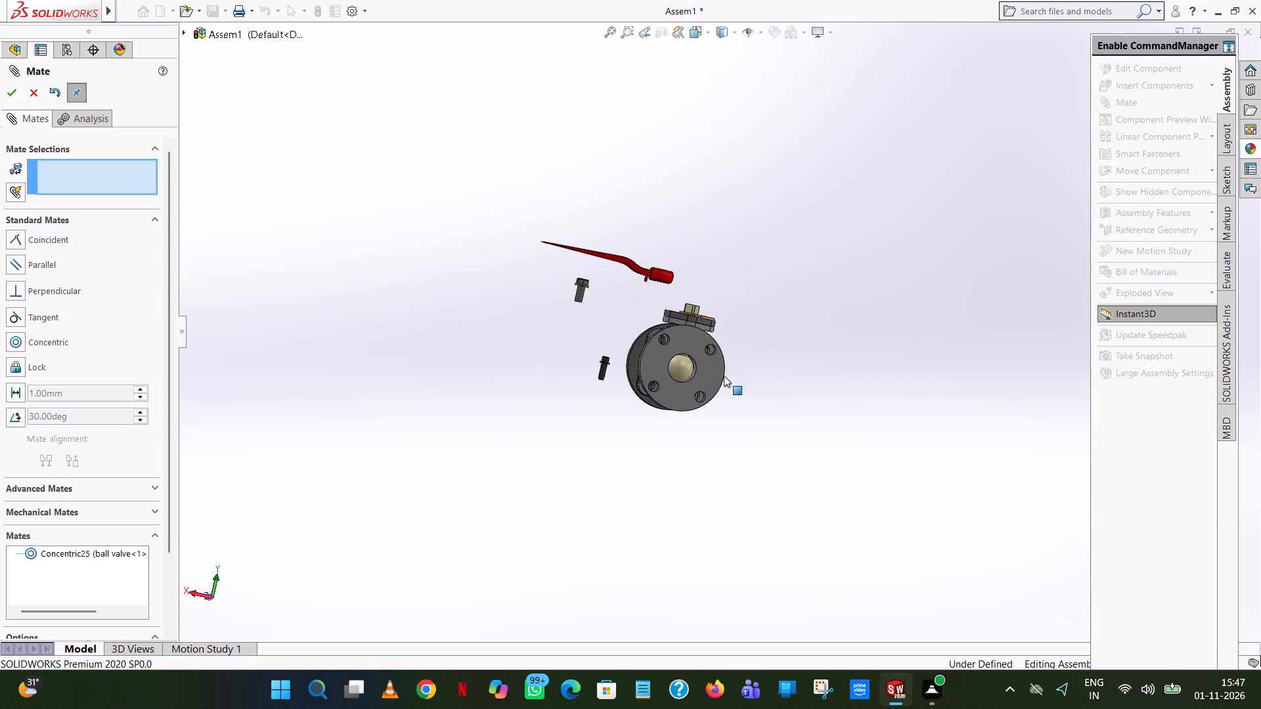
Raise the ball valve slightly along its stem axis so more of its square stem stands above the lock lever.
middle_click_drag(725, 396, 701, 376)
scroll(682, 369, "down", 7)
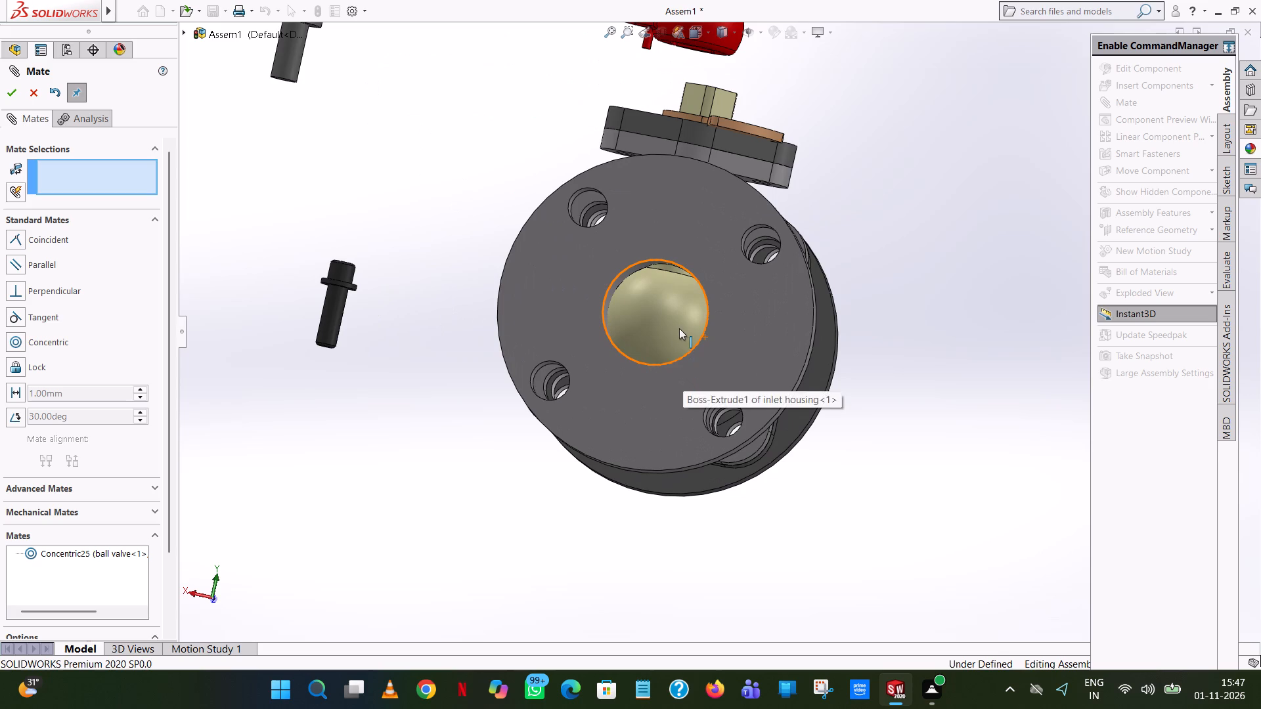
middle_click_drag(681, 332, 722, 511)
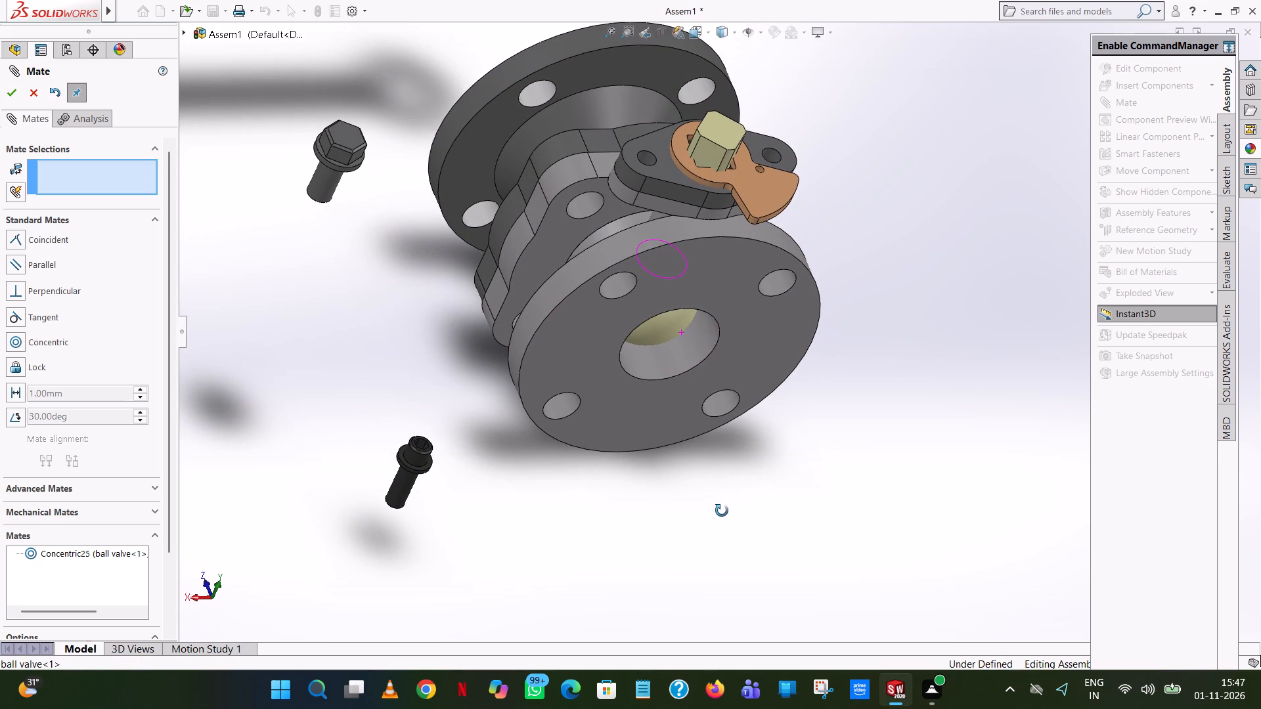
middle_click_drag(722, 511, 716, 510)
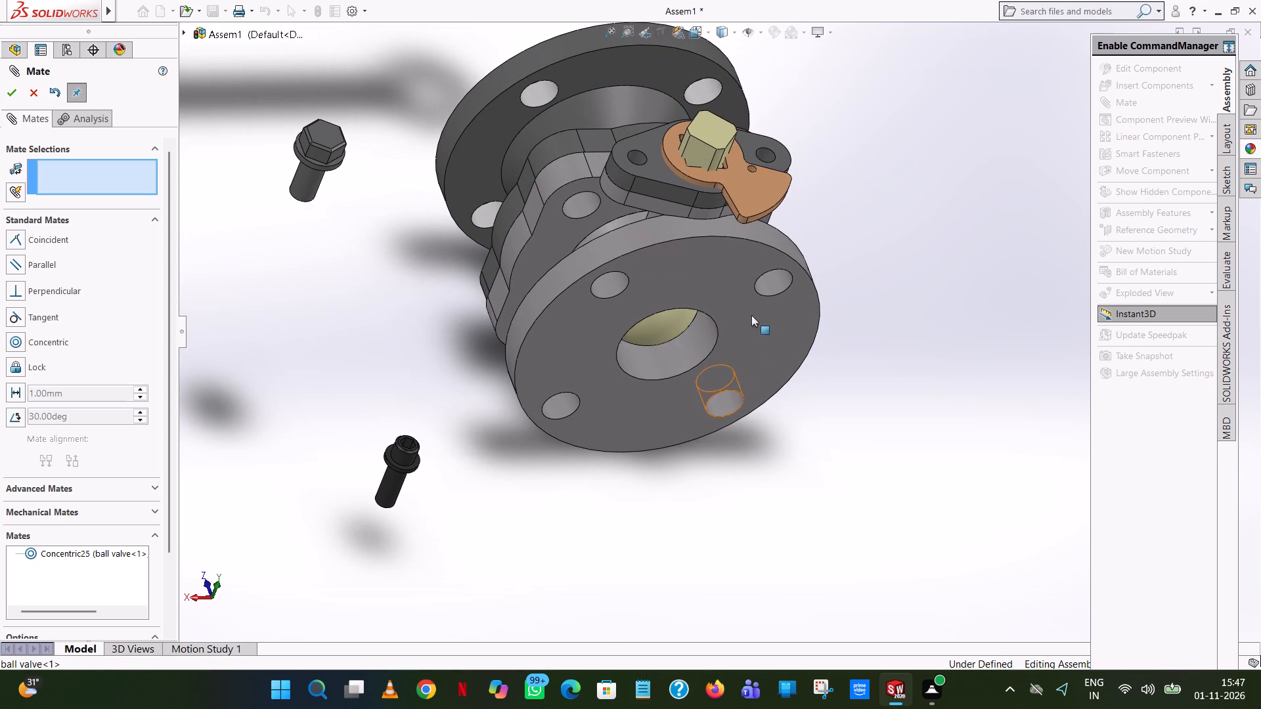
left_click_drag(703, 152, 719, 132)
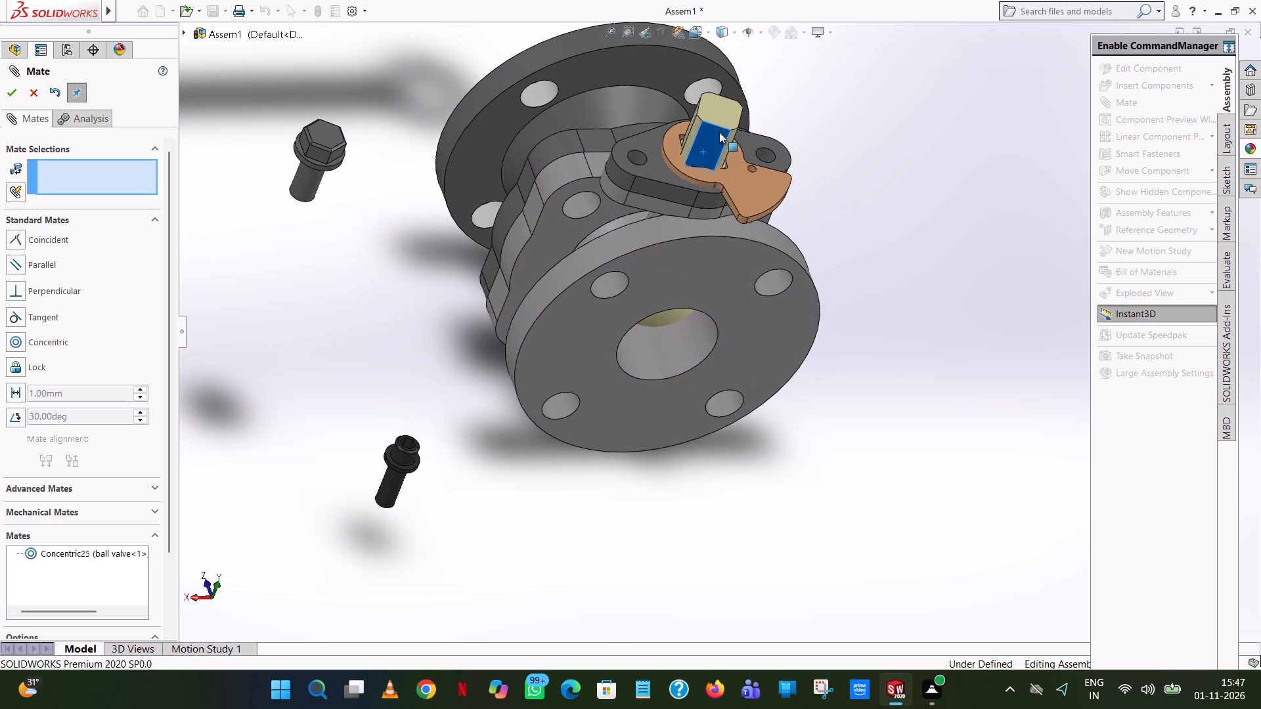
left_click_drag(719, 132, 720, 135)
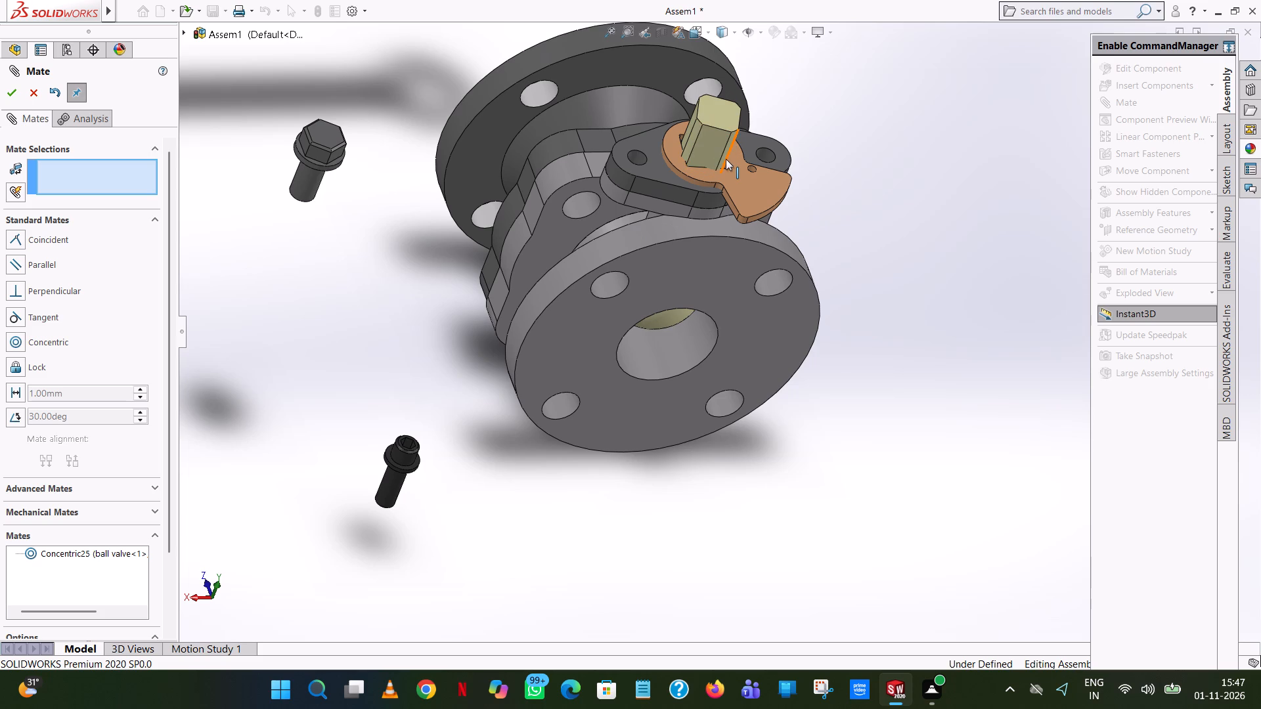
Lower the ball valve along its stem axis until the ball fills the inlet housing's flow bore, and finish mating.
middle_click_drag(749, 200, 750, 32)
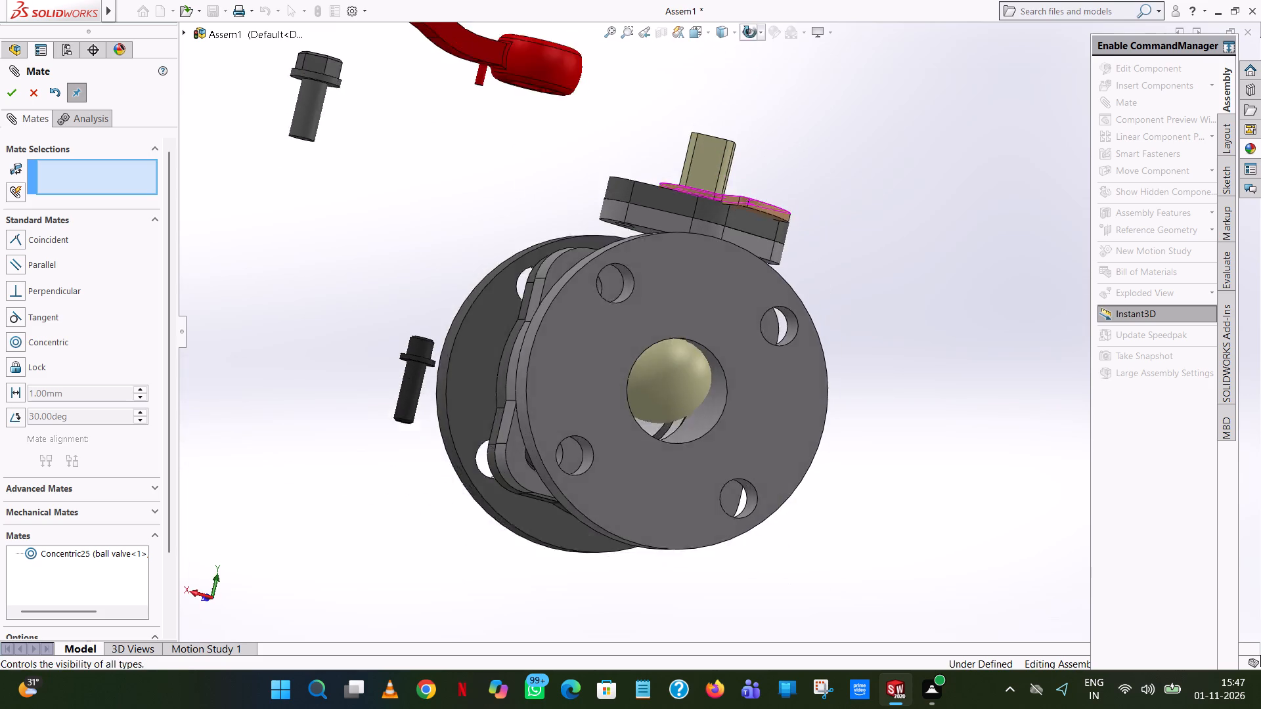
middle_click_drag(750, 32, 730, 52)
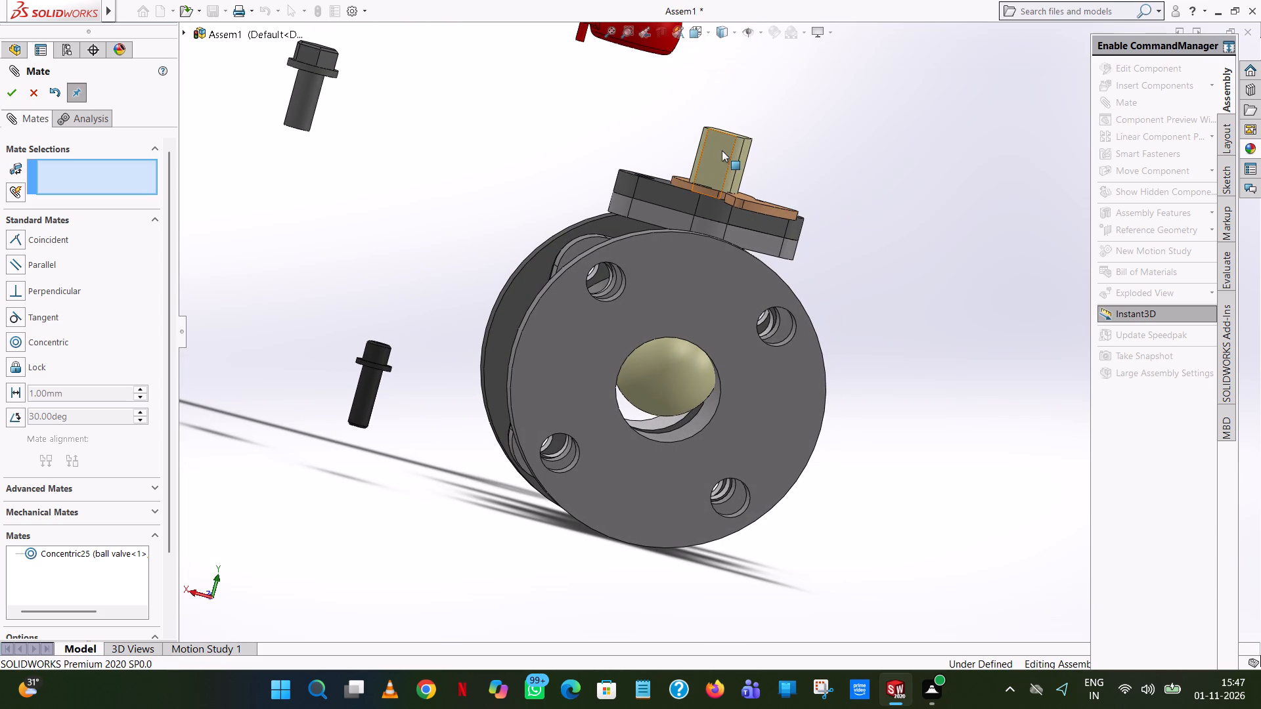
left_click_drag(722, 150, 722, 179)
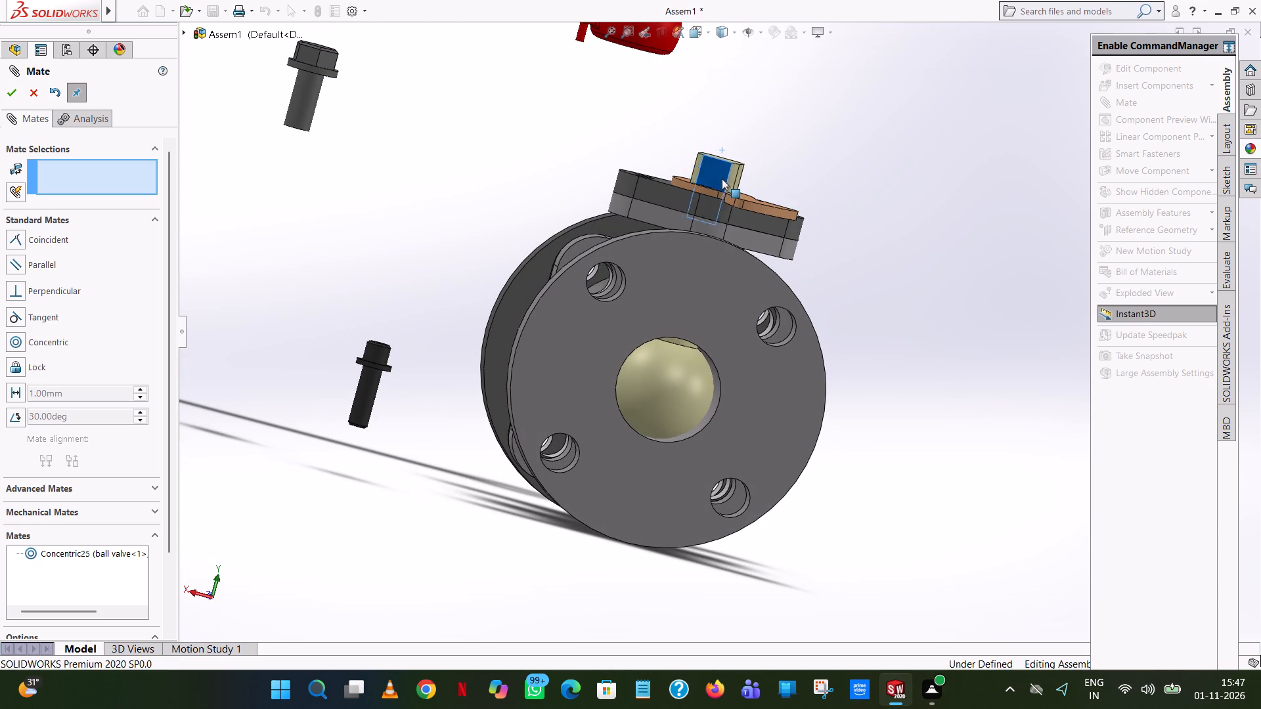
left_click_drag(722, 179, 713, 174)
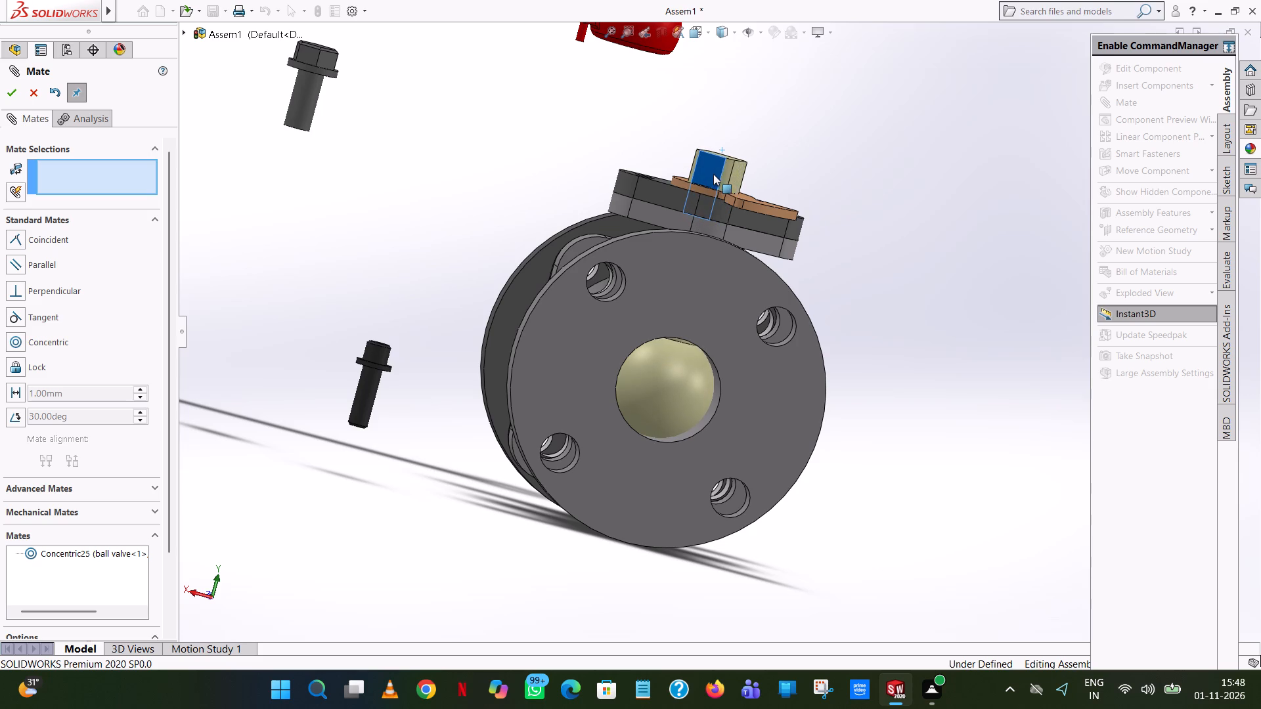
left_click_drag(713, 174, 717, 175)
middle_click_drag(872, 238, 845, 229)
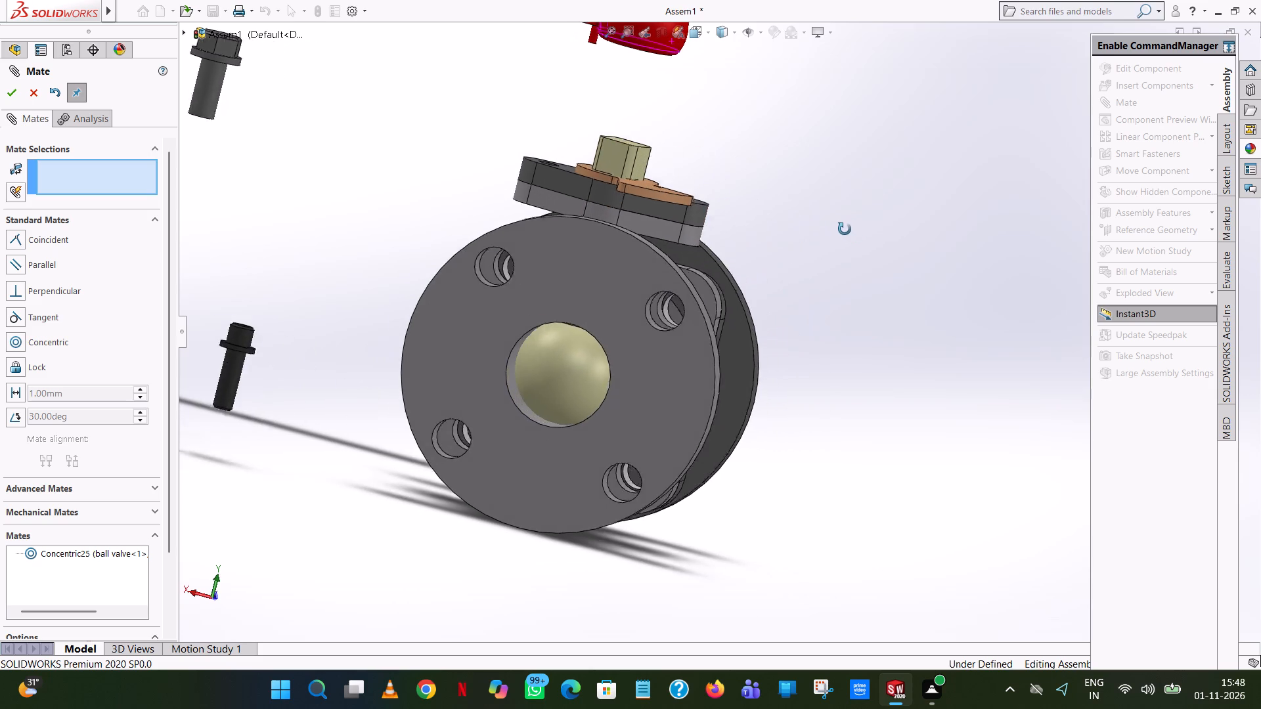
middle_click_drag(845, 229, 842, 226)
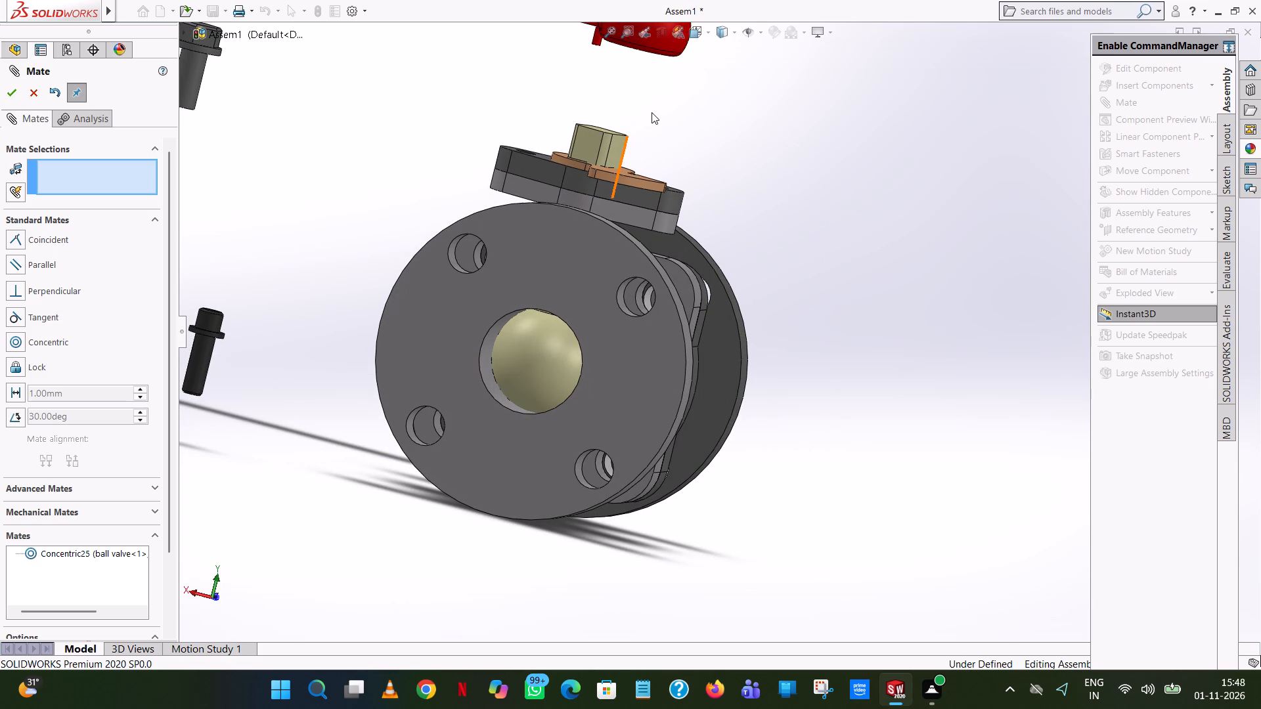
scroll(615, 105, "down", 5)
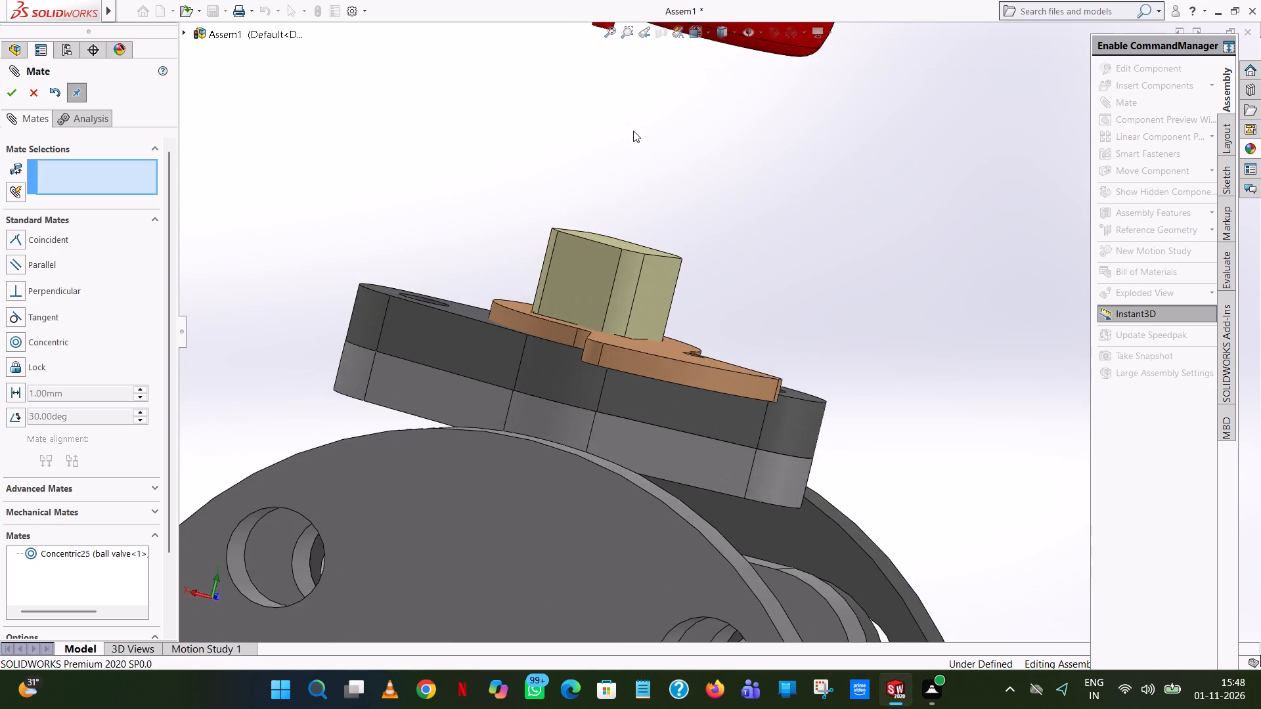
scroll(633, 131, "up", 8)
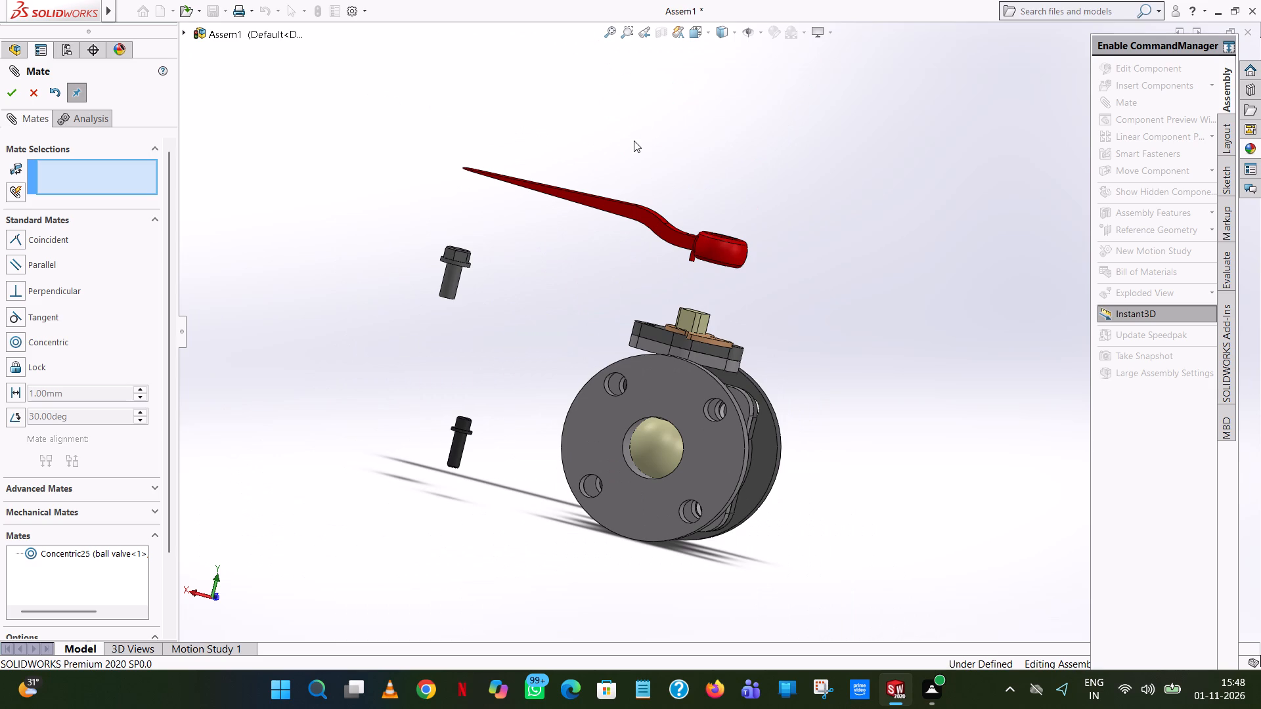
scroll(634, 140, "up", 3)
middle_click_drag(763, 260, 764, 309)
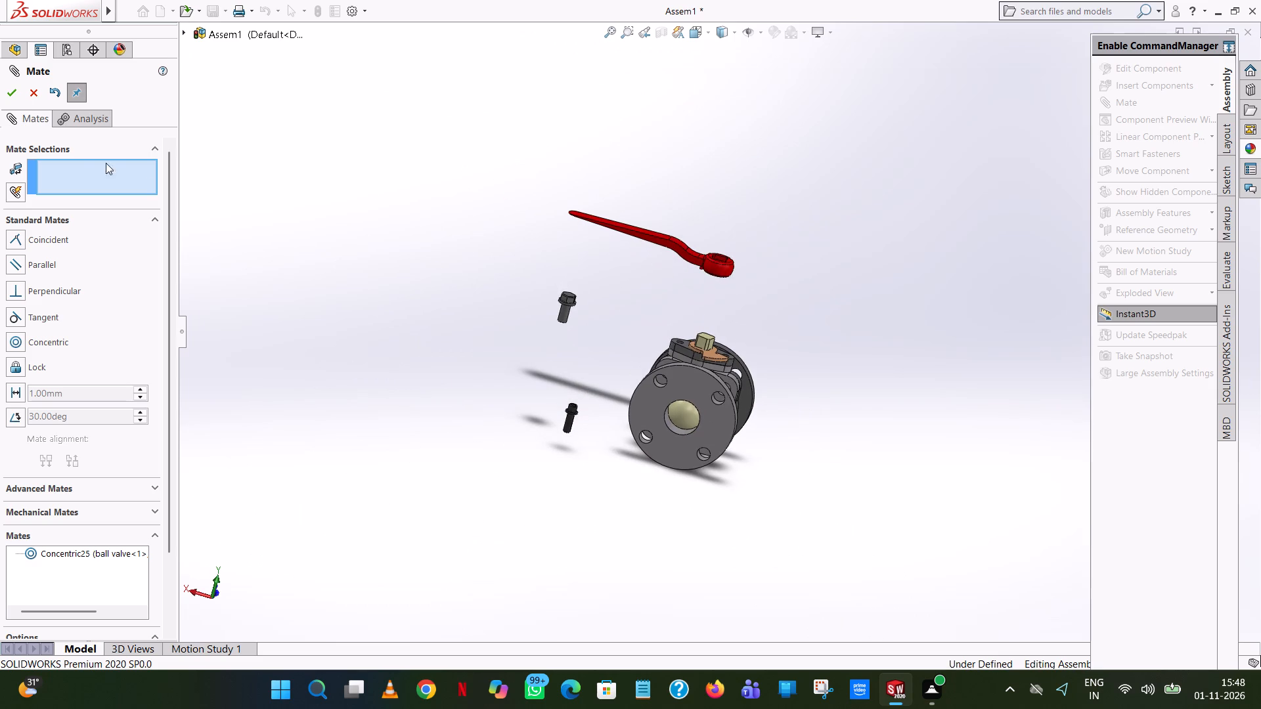
left_click(12, 94)
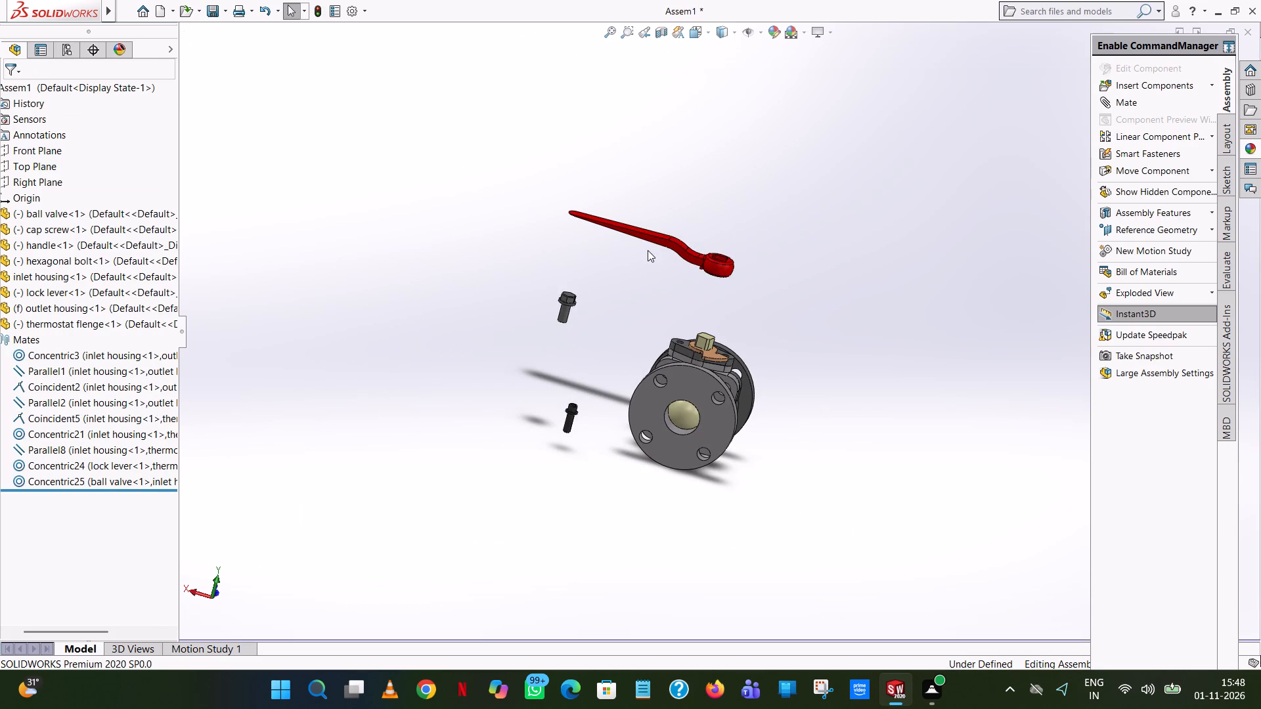
Move the handle to the opposite side of the valve and rotate it freely so its socket end faces the valve.
left_click_drag(656, 237, 801, 259)
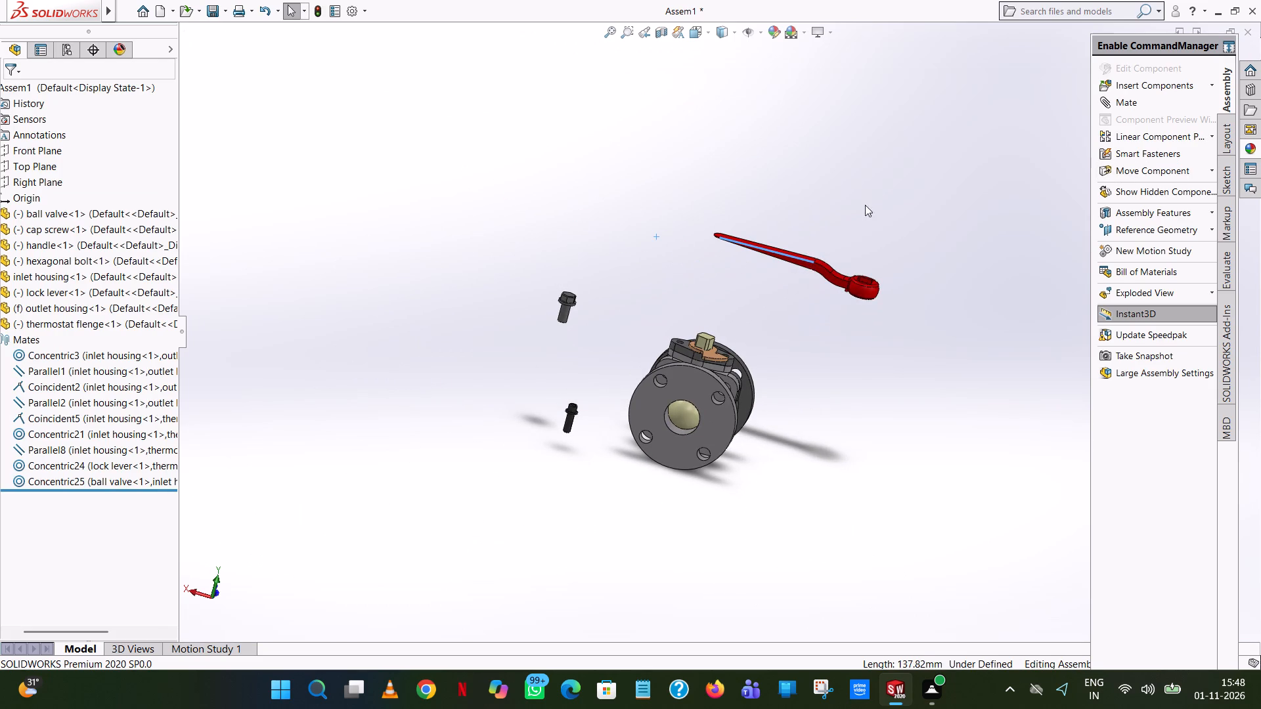
left_click(914, 171)
middle_click_drag(905, 291, 829, 295)
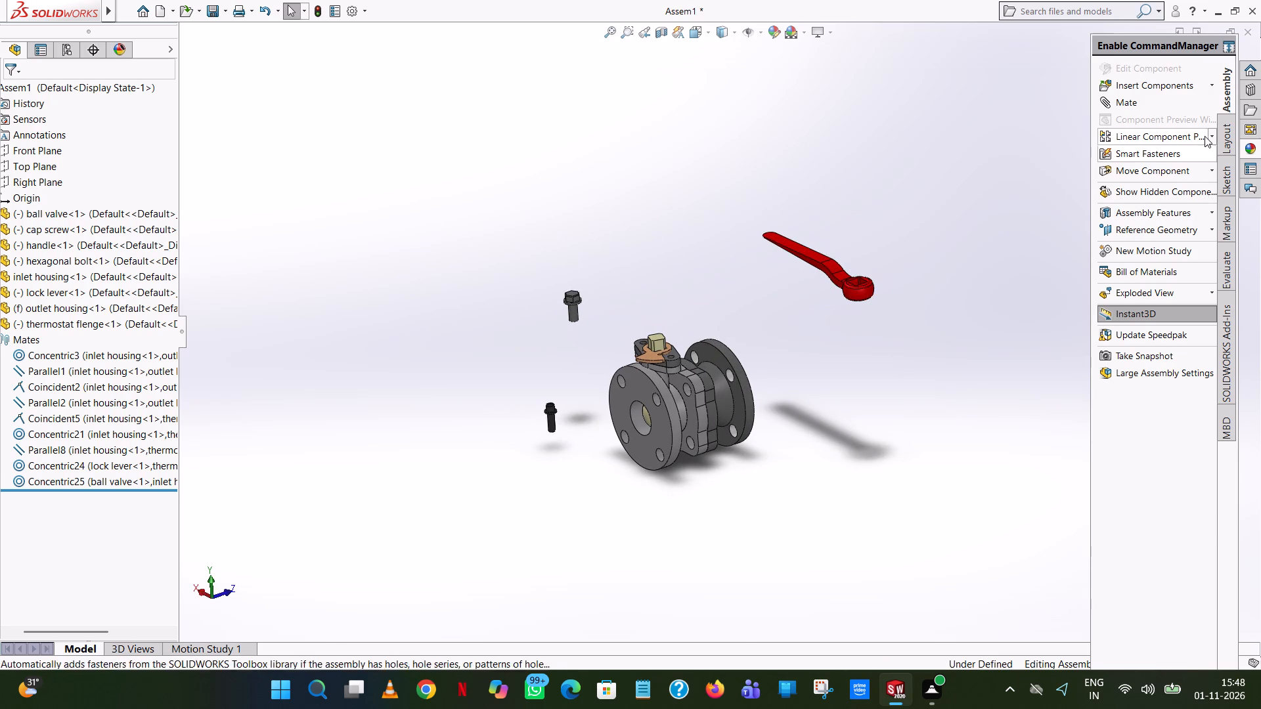
left_click(1212, 169)
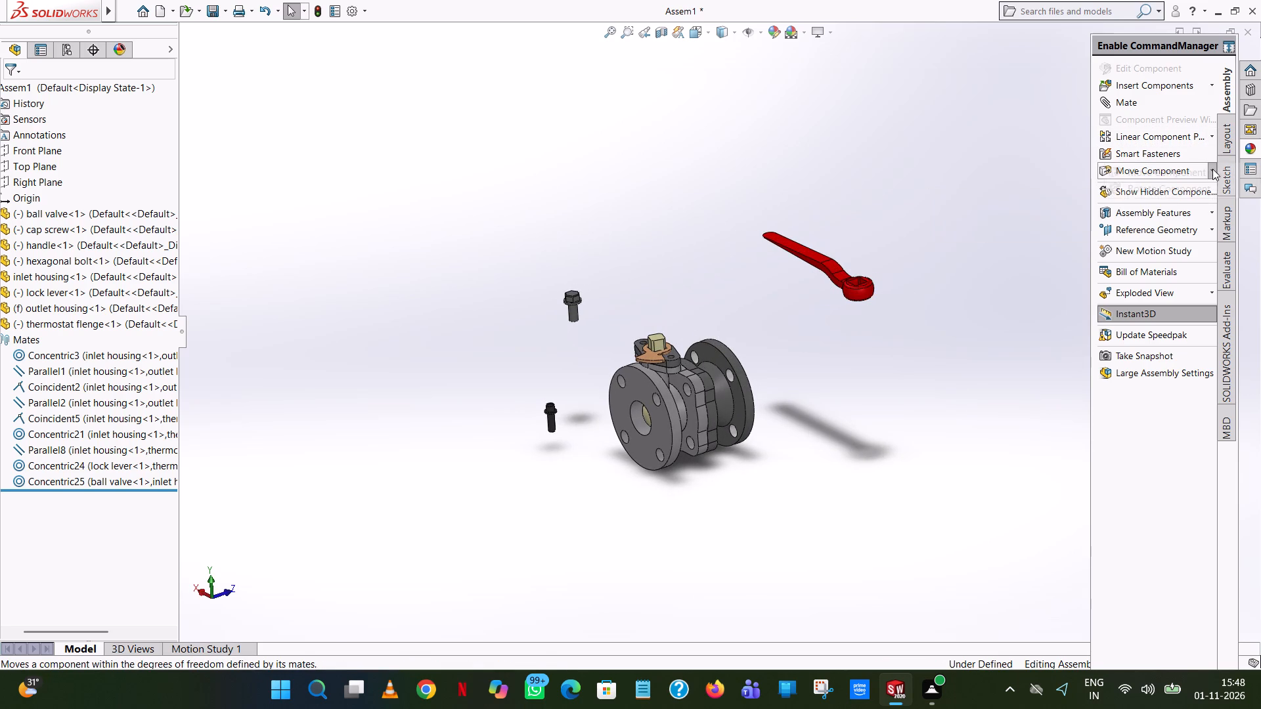
left_click(1181, 190)
left_click_drag(812, 249, 914, 221)
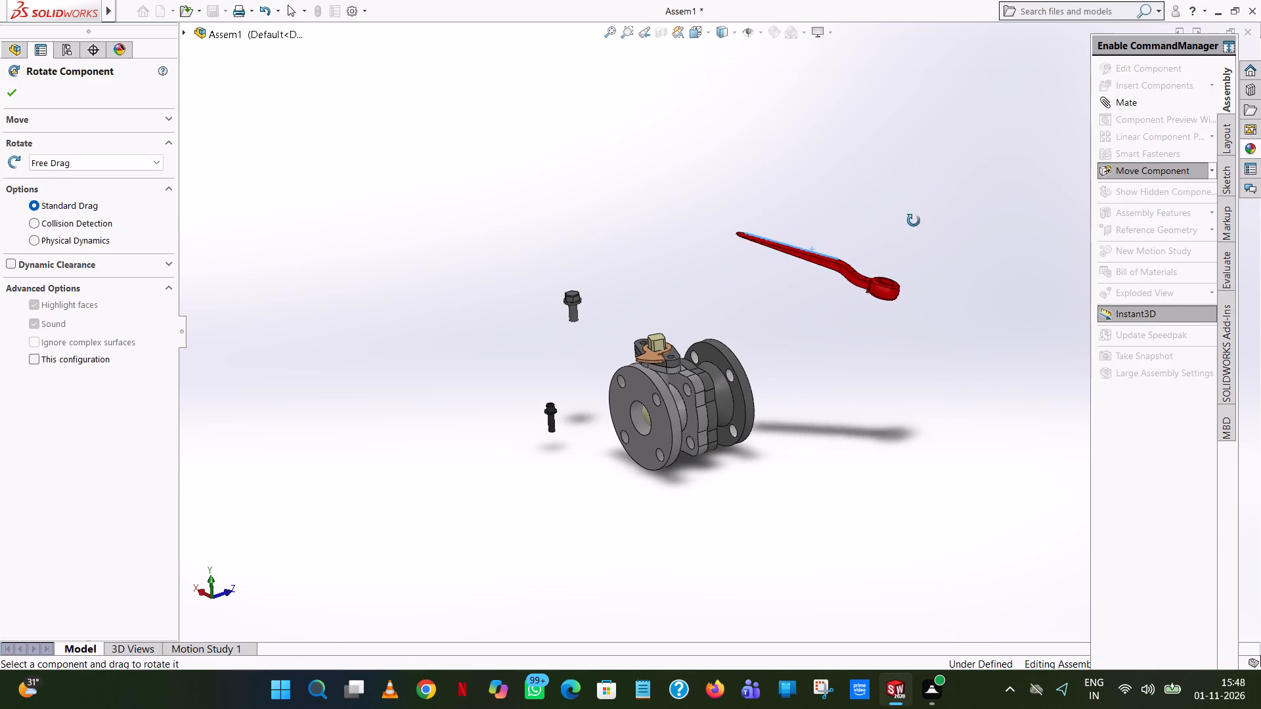
left_click_drag(914, 221, 939, 130)
left_click_drag(911, 303, 758, 203)
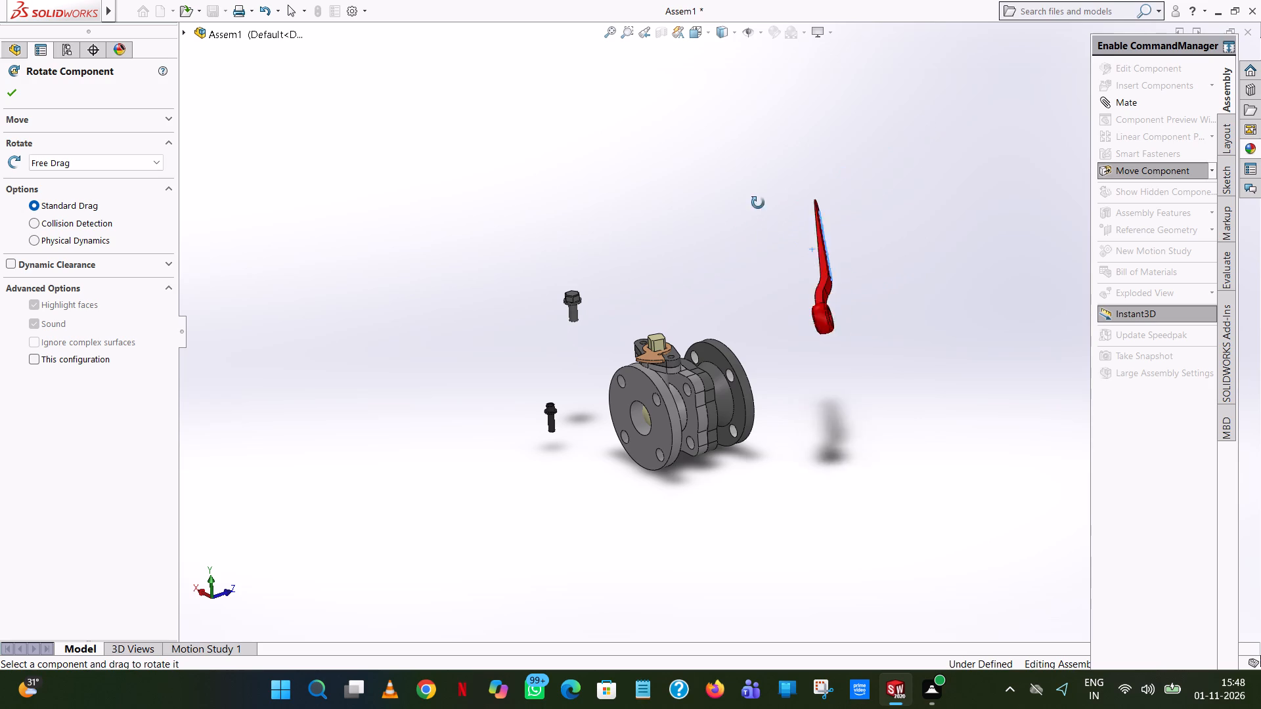
left_click_drag(758, 203, 697, 54)
left_click_drag(828, 303, 728, 232)
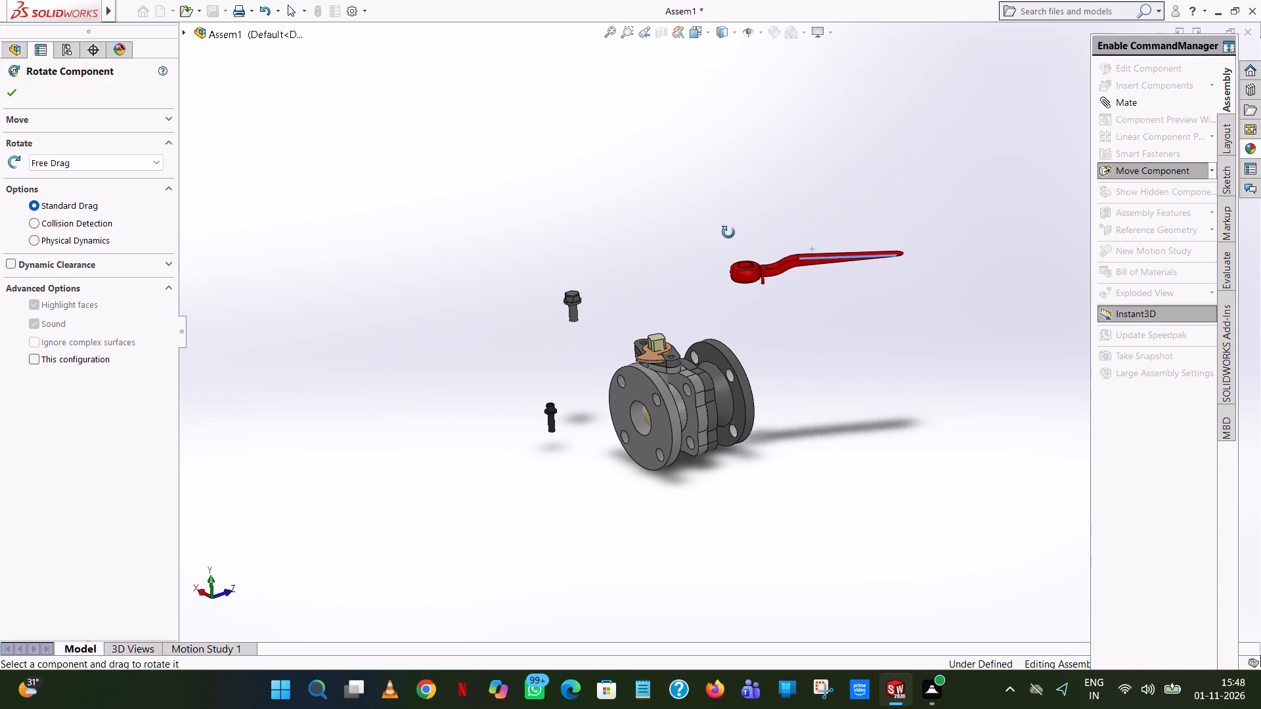
left_click_drag(728, 232, 688, 244)
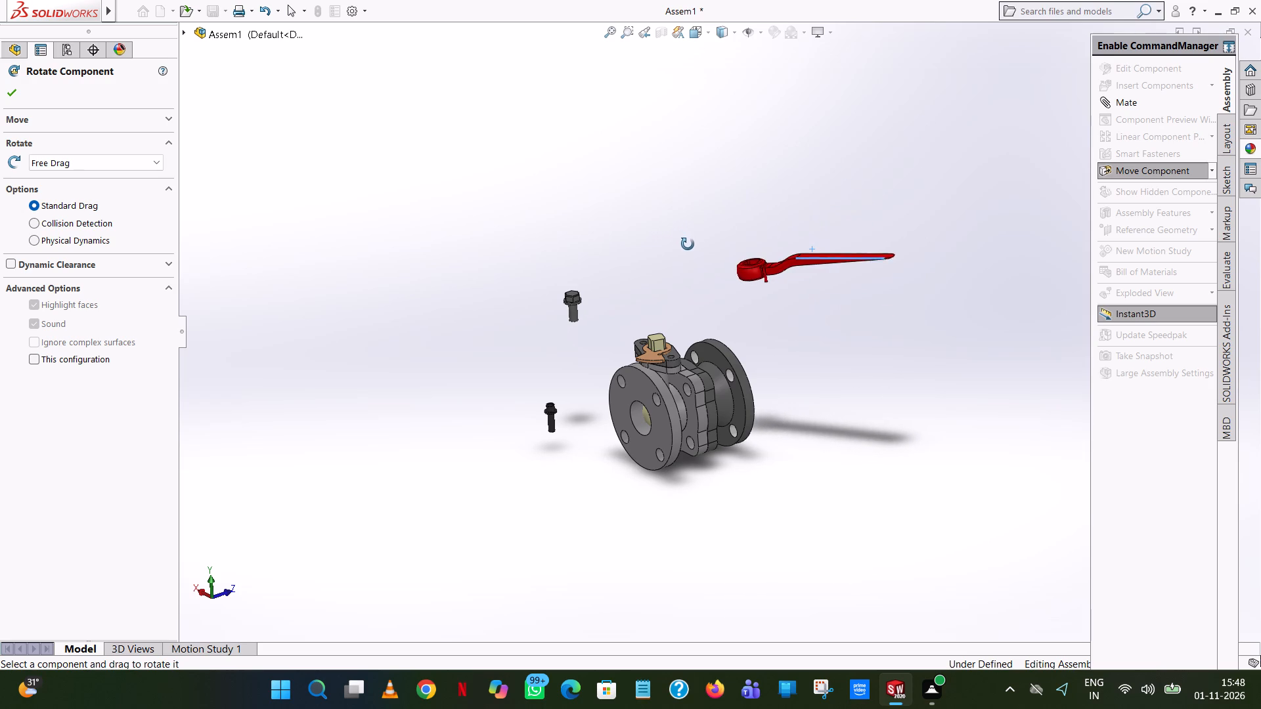
left_click_drag(688, 244, 705, 247)
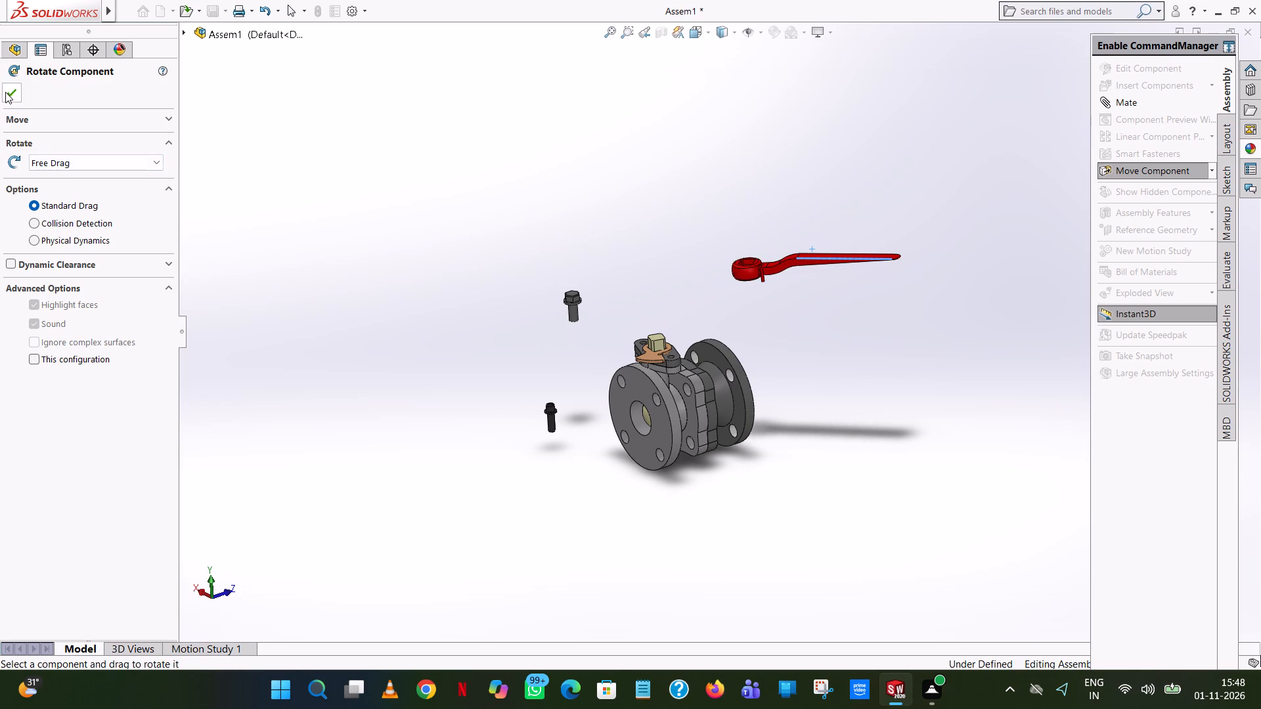
left_click(5, 92)
left_click(782, 330)
Mate the small cylindrical pin under the handle concentric with the small hole in the lock lever.
scroll(814, 300, "down", 5)
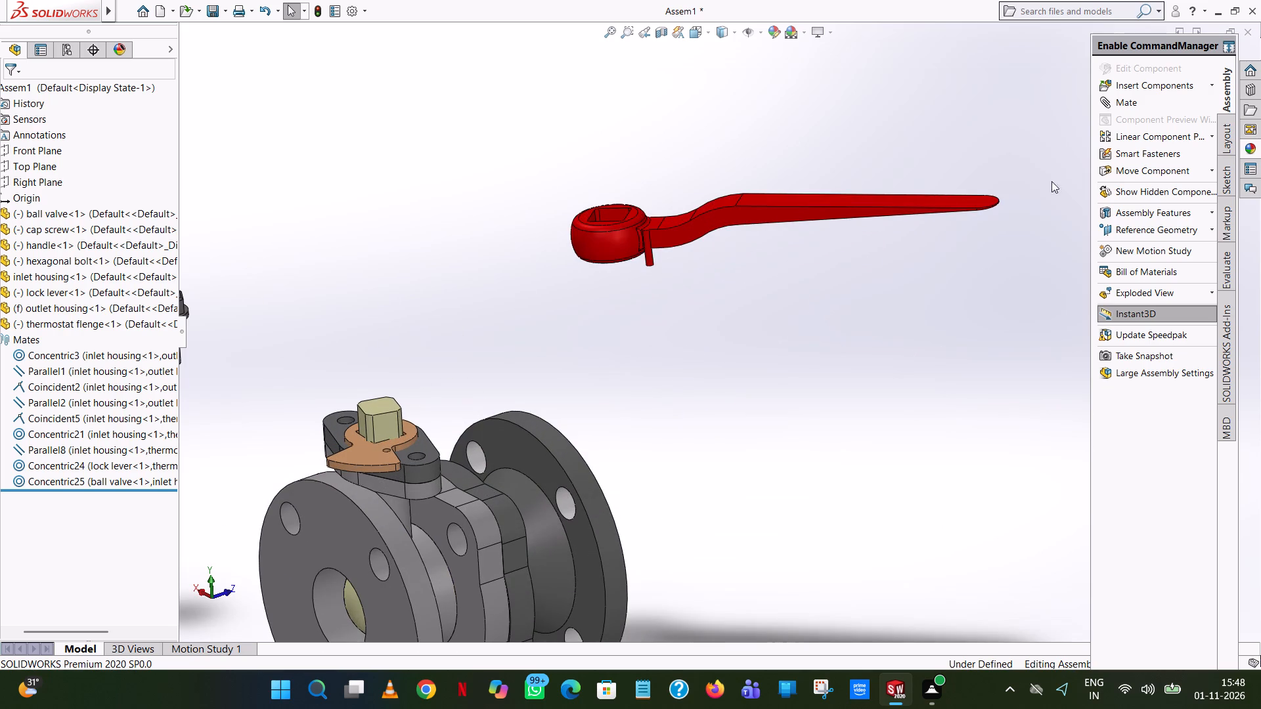
left_click(1132, 100)
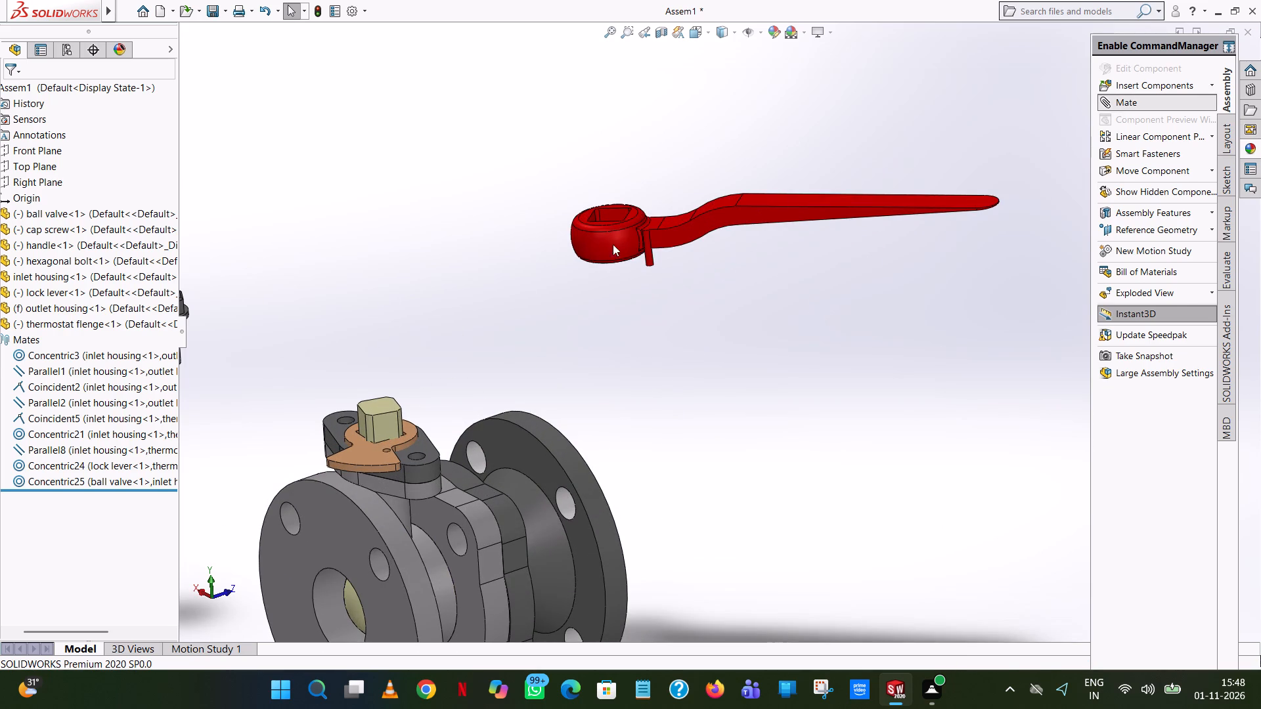
left_click(648, 257)
scroll(598, 316, "up", 2)
scroll(571, 356, "down", 4)
middle_click_drag(569, 362, 590, 464)
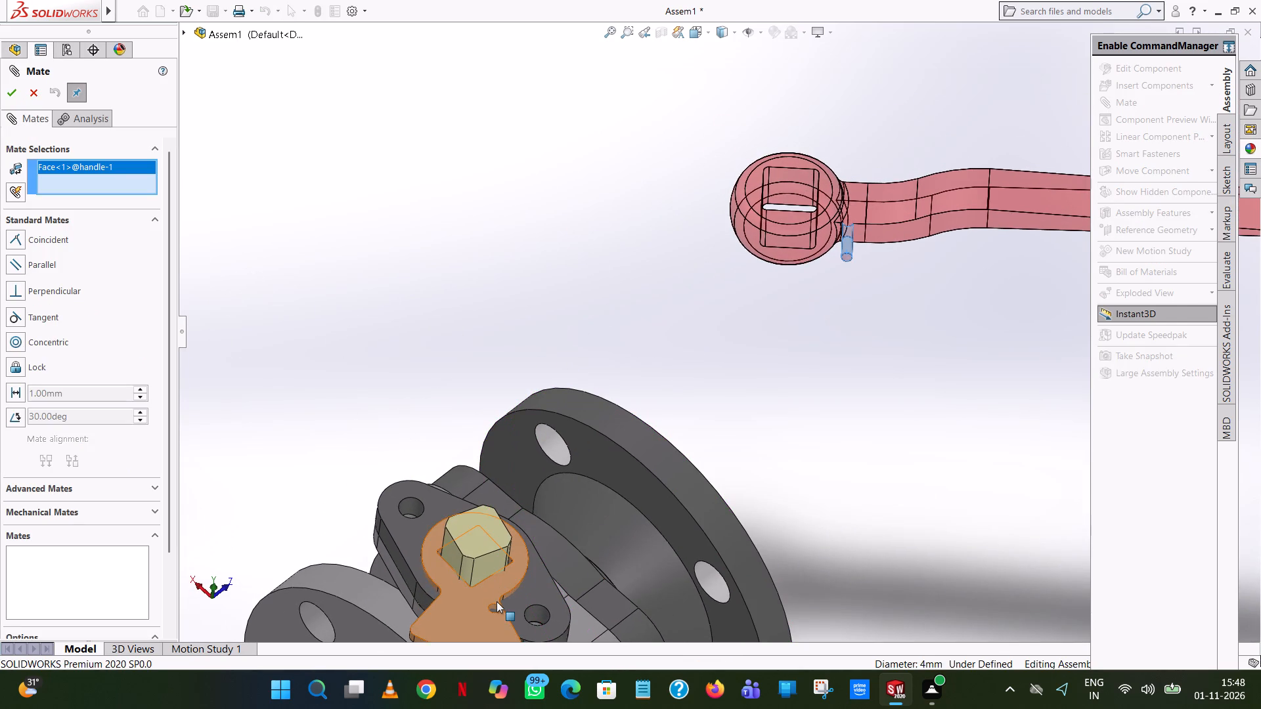
left_click(495, 603)
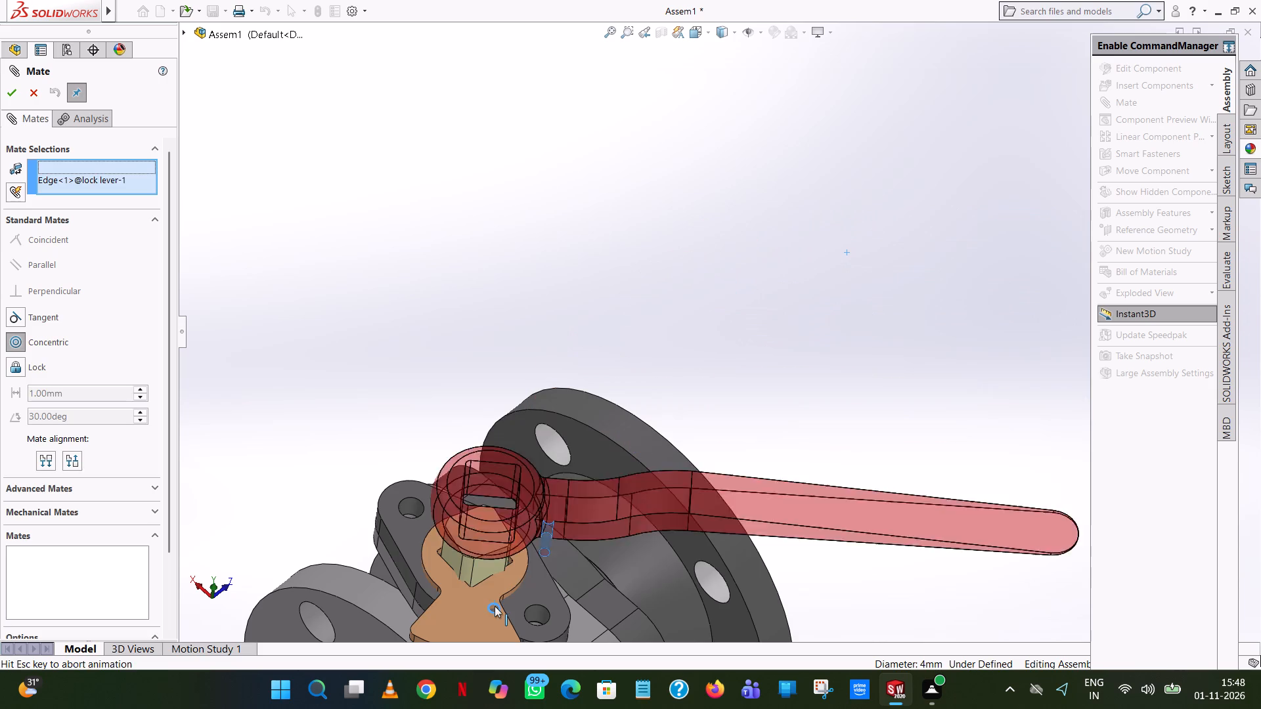
left_click(472, 605)
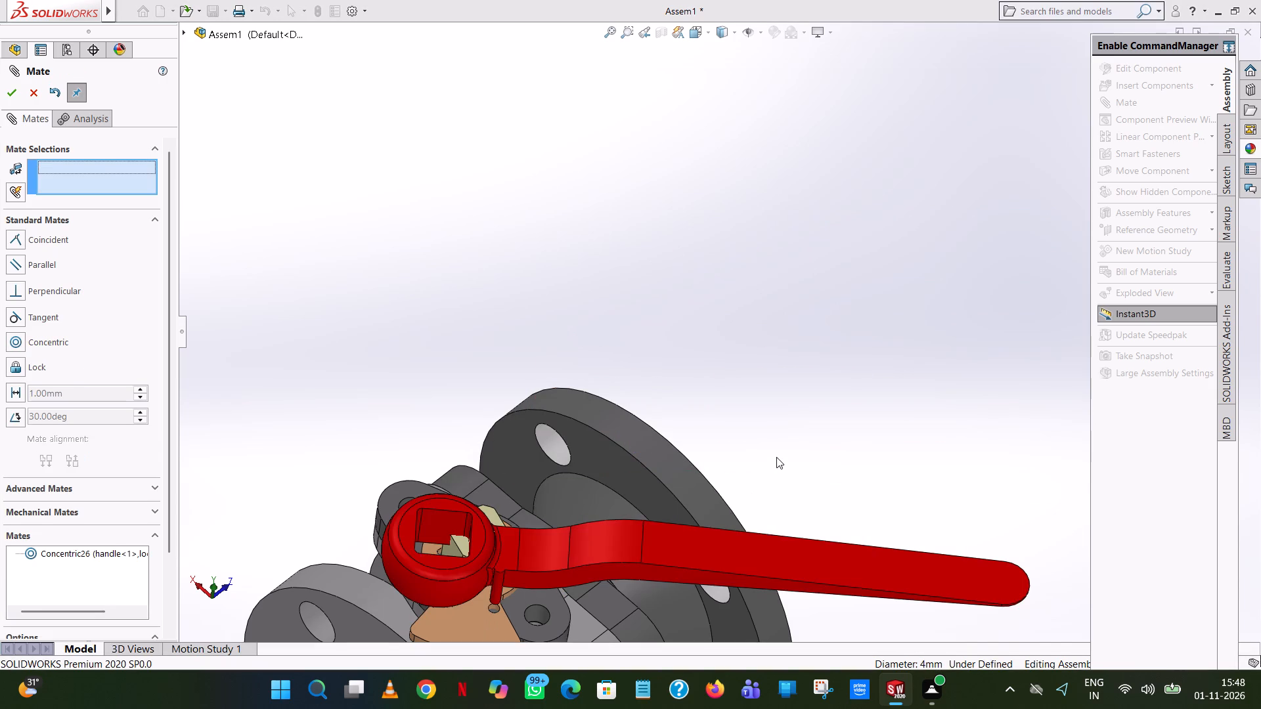
Slide the handle up along the pin axis until its socket is clear above the ball valve's square stem.
middle_click_drag(778, 450, 839, 268)
scroll(778, 450, "up", 1)
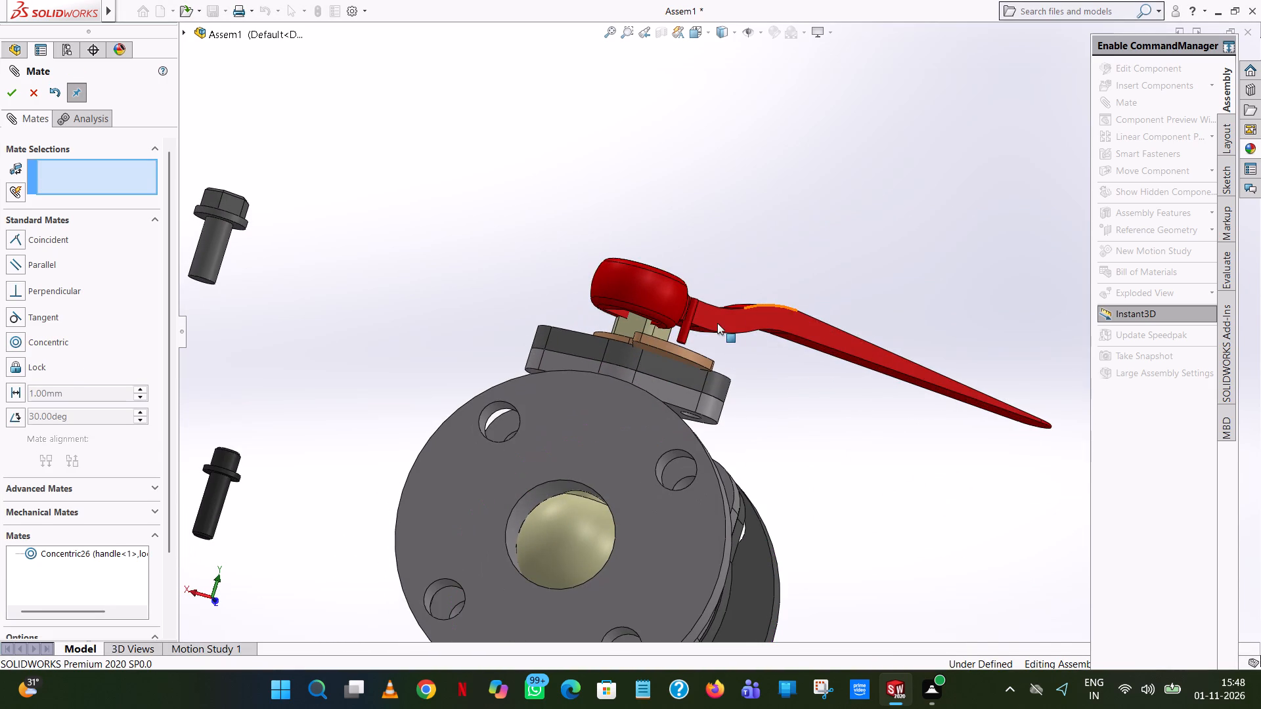
left_click_drag(717, 323, 741, 253)
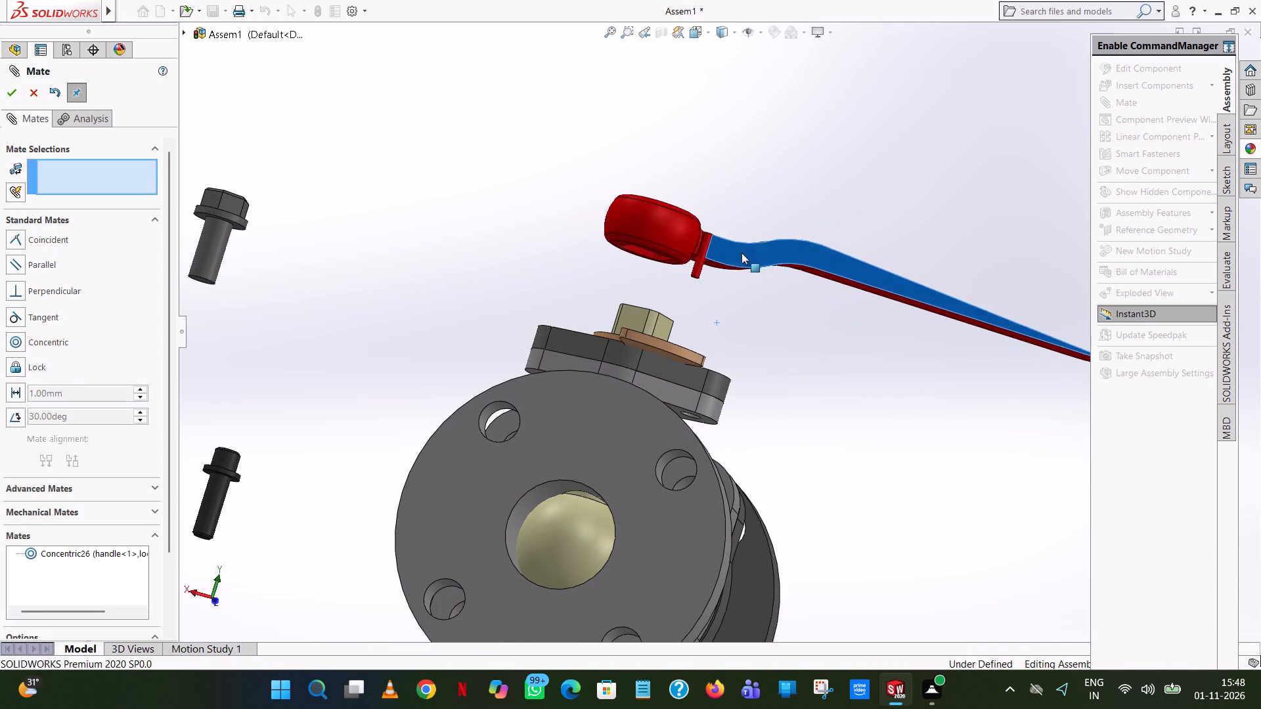
left_click_drag(741, 253, 753, 262)
left_click_drag(753, 262, 768, 266)
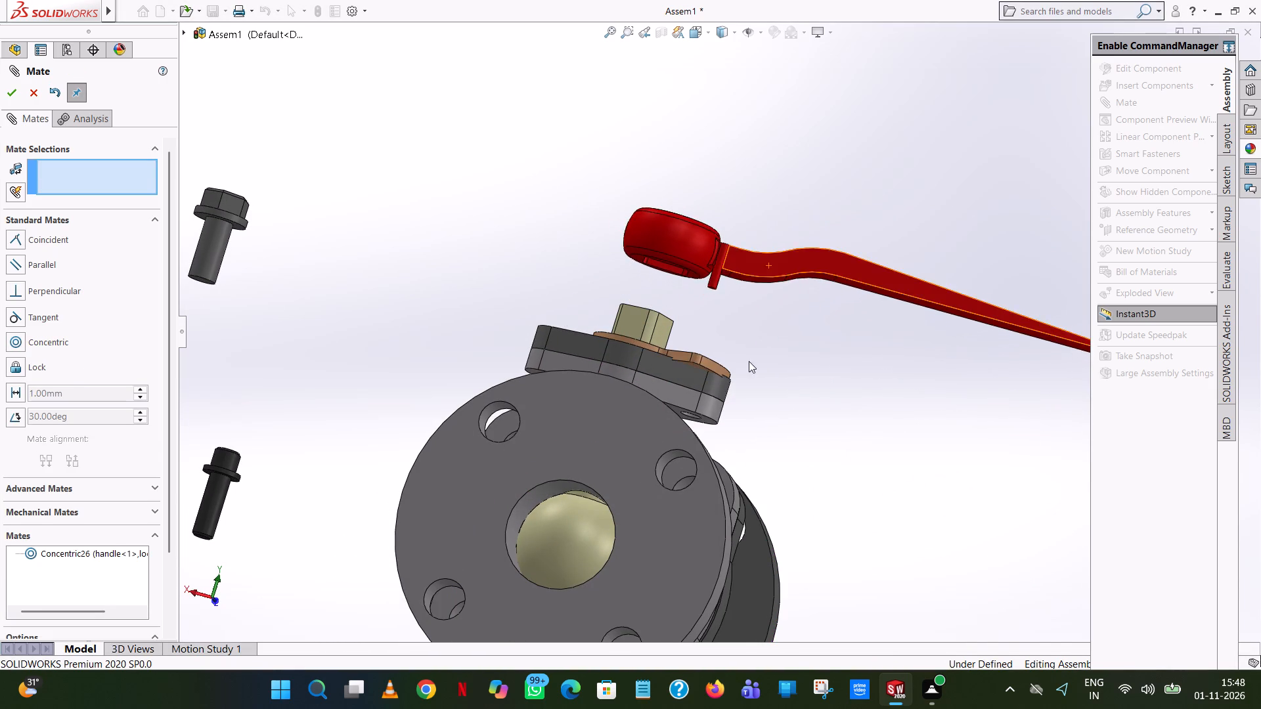
Adjust the lock lever's height and turn so it sits raised around the square stem, just below the handle's pin.
middle_click_drag(747, 365, 745, 631)
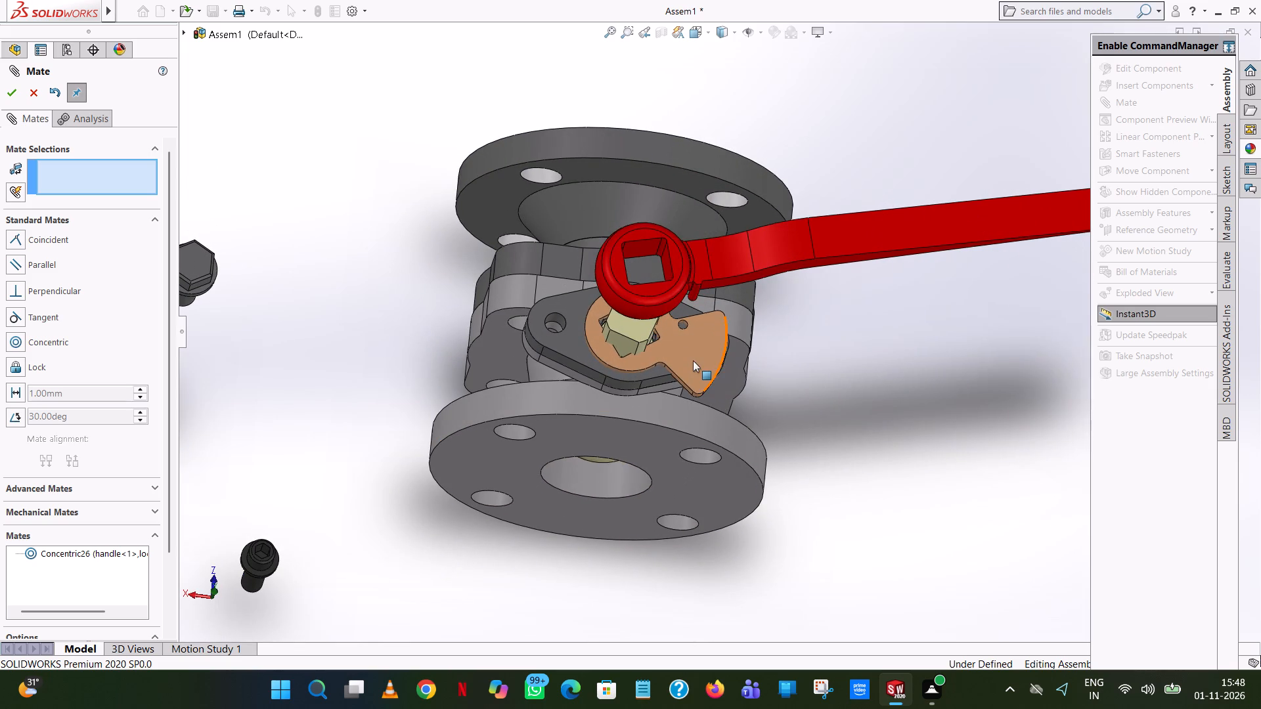
left_click_drag(693, 360, 718, 325)
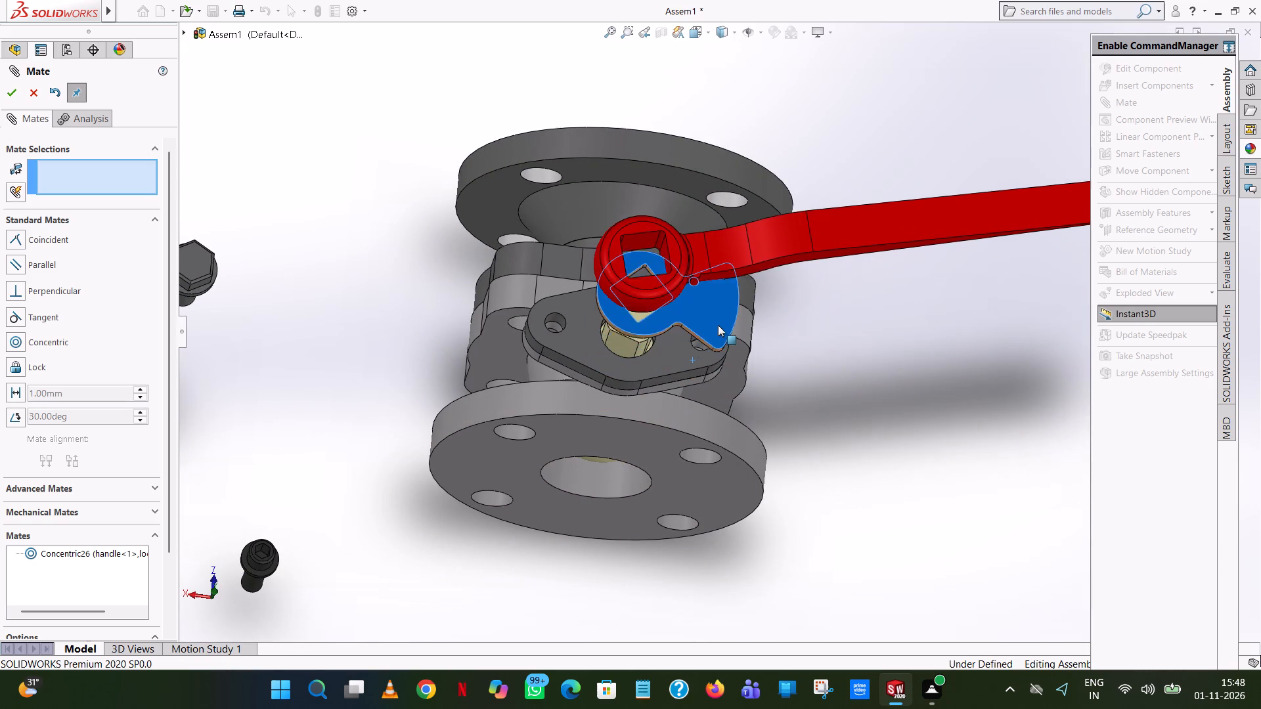
left_click_drag(718, 325, 708, 359)
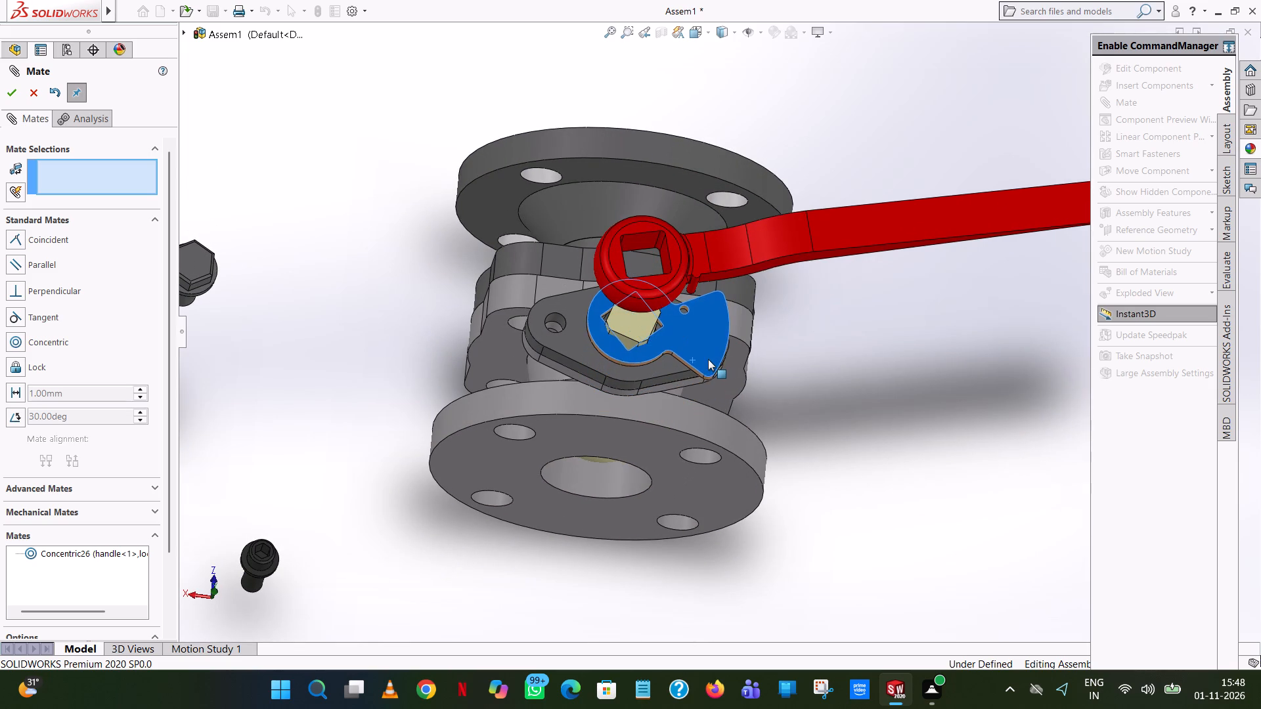
left_click_drag(708, 359, 716, 345)
left_click(882, 364)
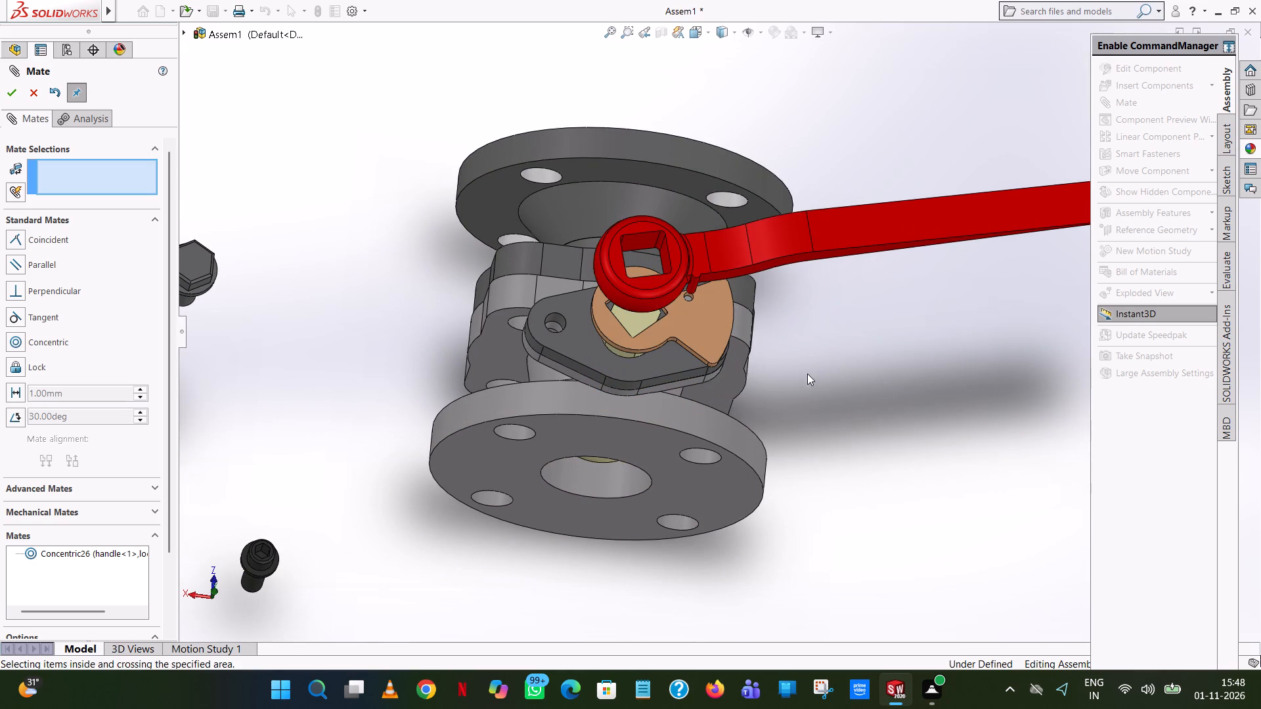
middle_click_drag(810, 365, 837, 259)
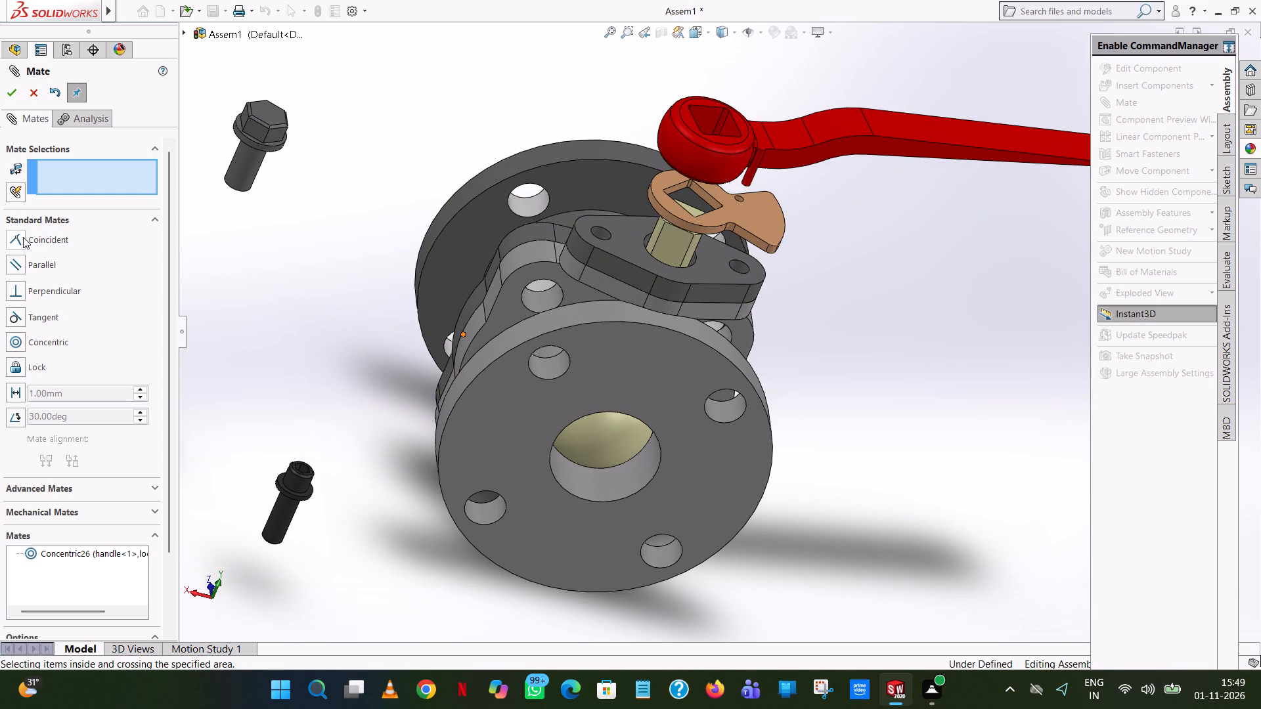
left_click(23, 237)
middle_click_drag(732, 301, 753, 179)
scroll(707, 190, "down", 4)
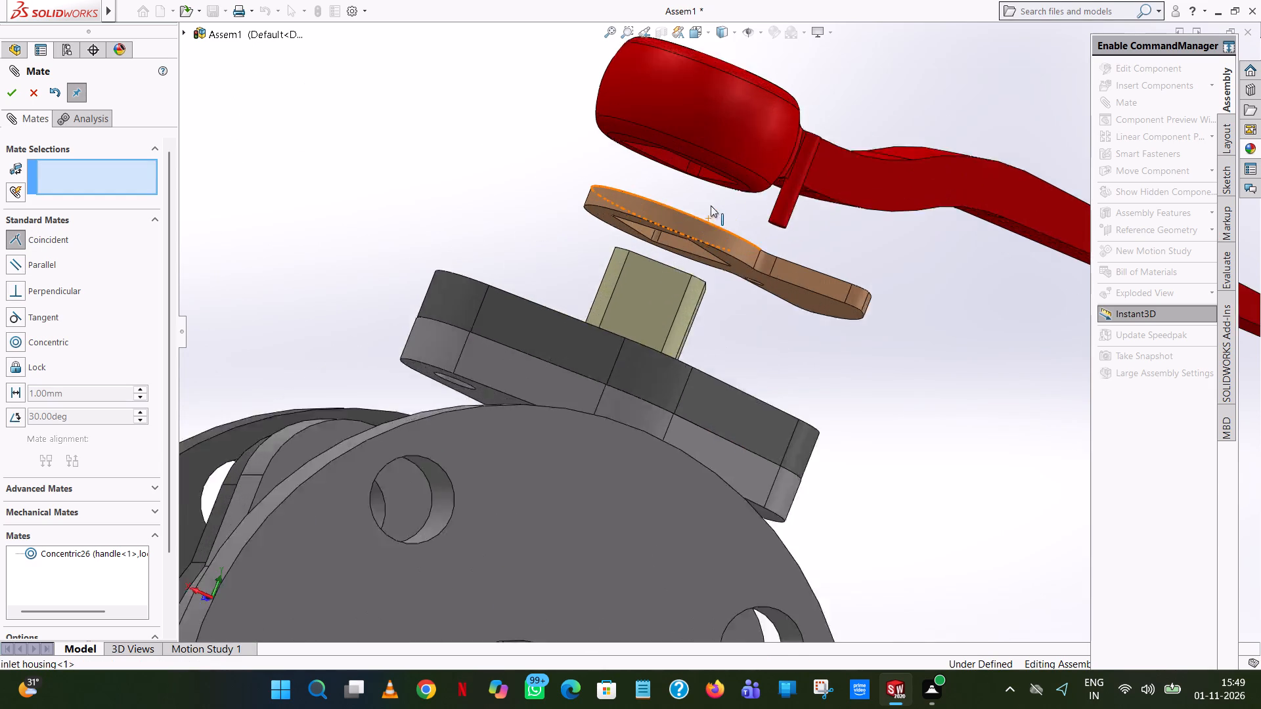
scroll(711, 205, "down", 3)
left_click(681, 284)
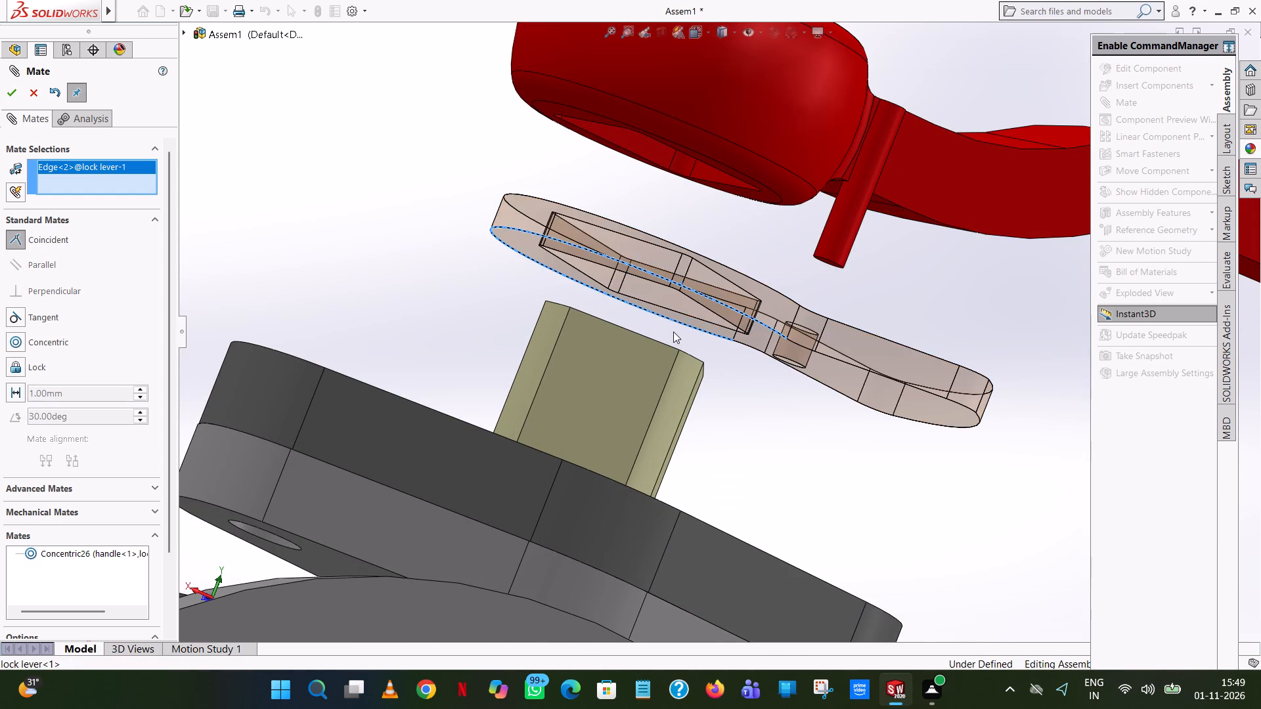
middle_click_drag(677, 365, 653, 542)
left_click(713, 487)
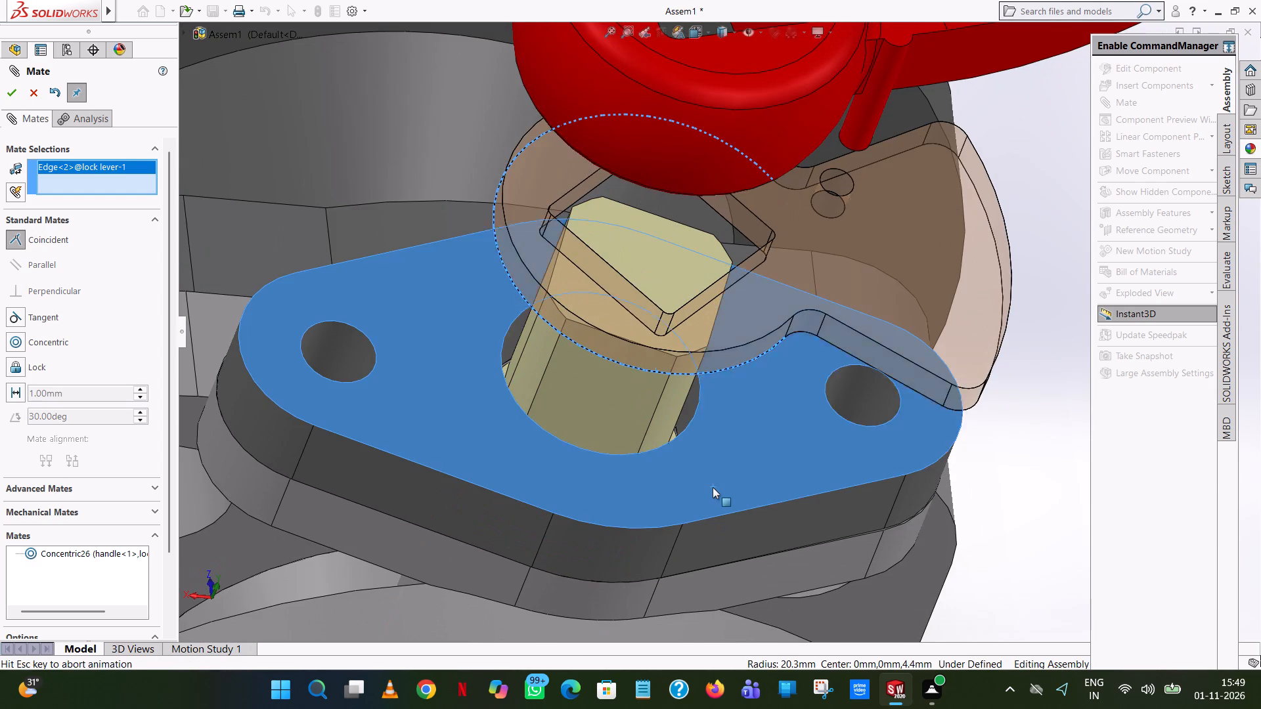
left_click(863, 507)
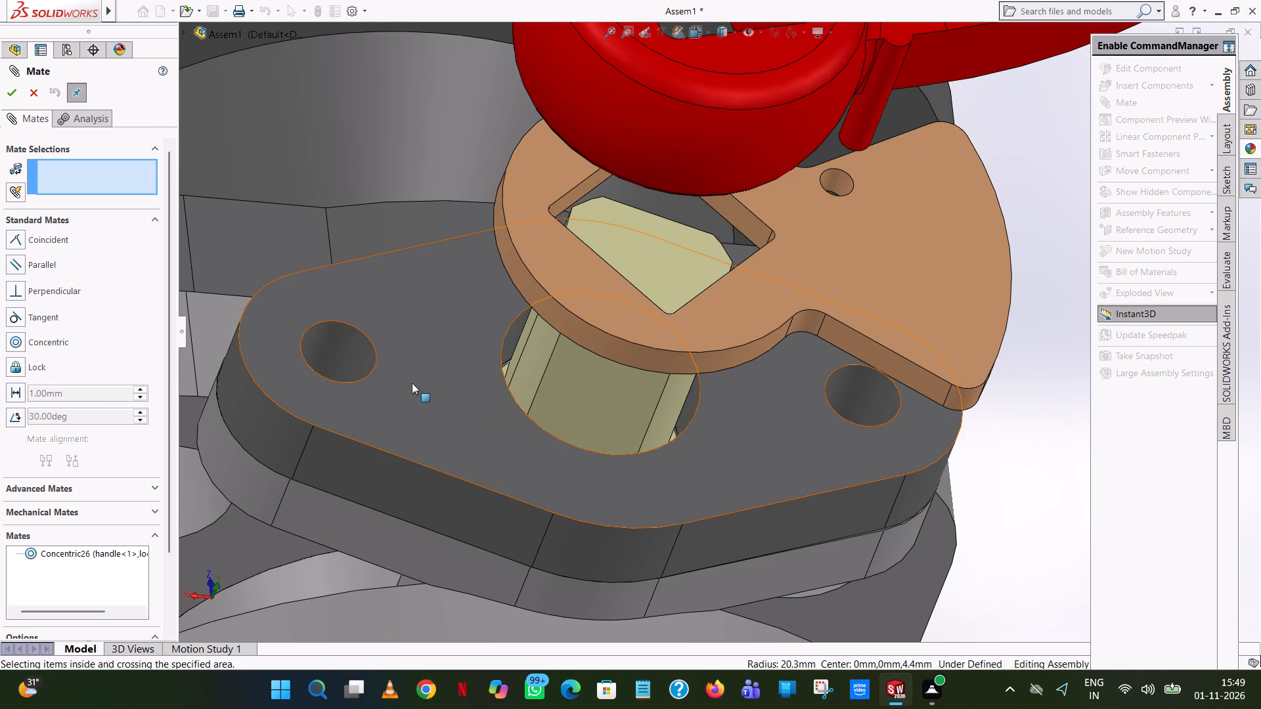
Reposition the lock lever around the stem and mate its lower round edge coincident with the thermostat flange's top face.
left_click_drag(956, 275, 933, 341)
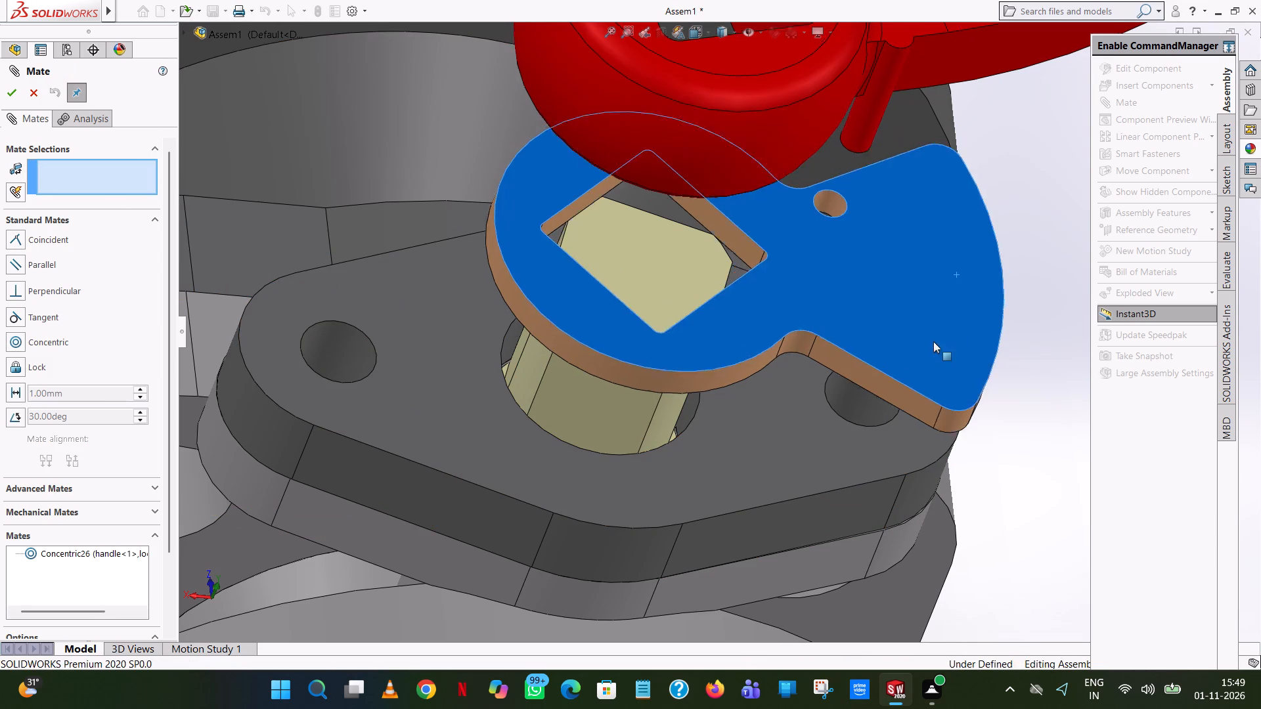
left_click_drag(933, 341, 809, 603)
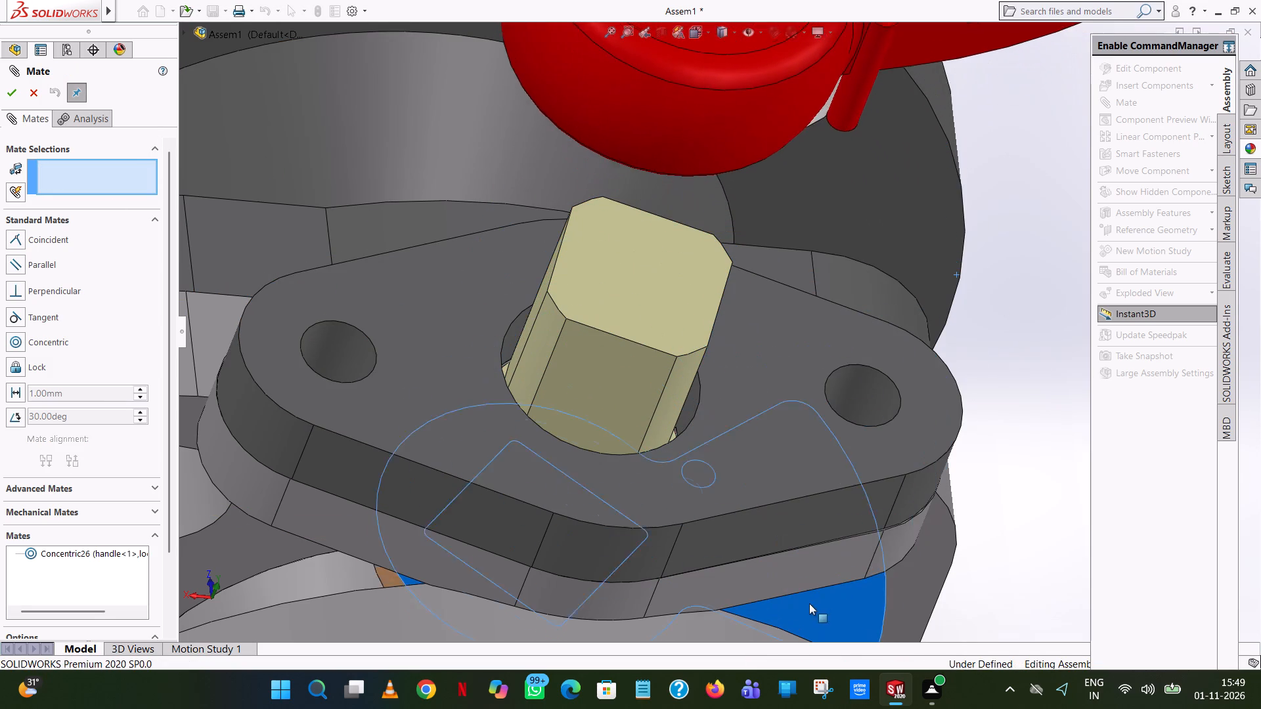
left_click_drag(809, 603, 968, 460)
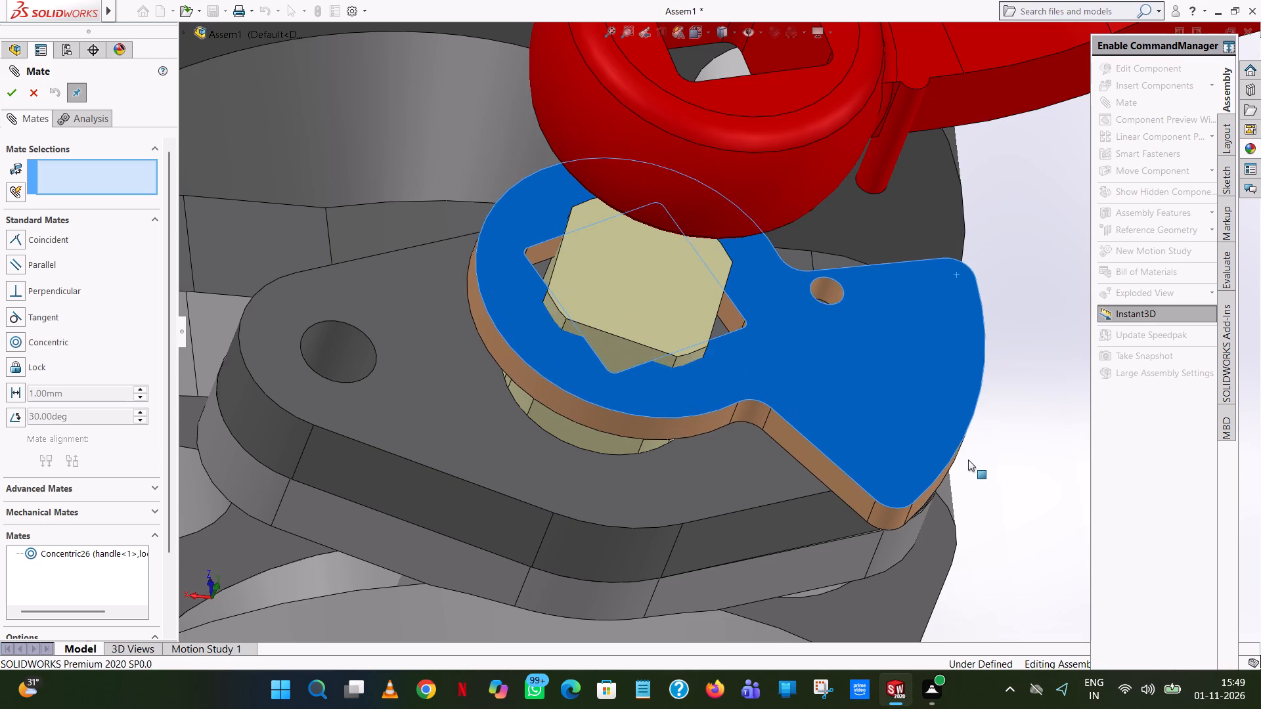
left_click_drag(968, 460, 969, 460)
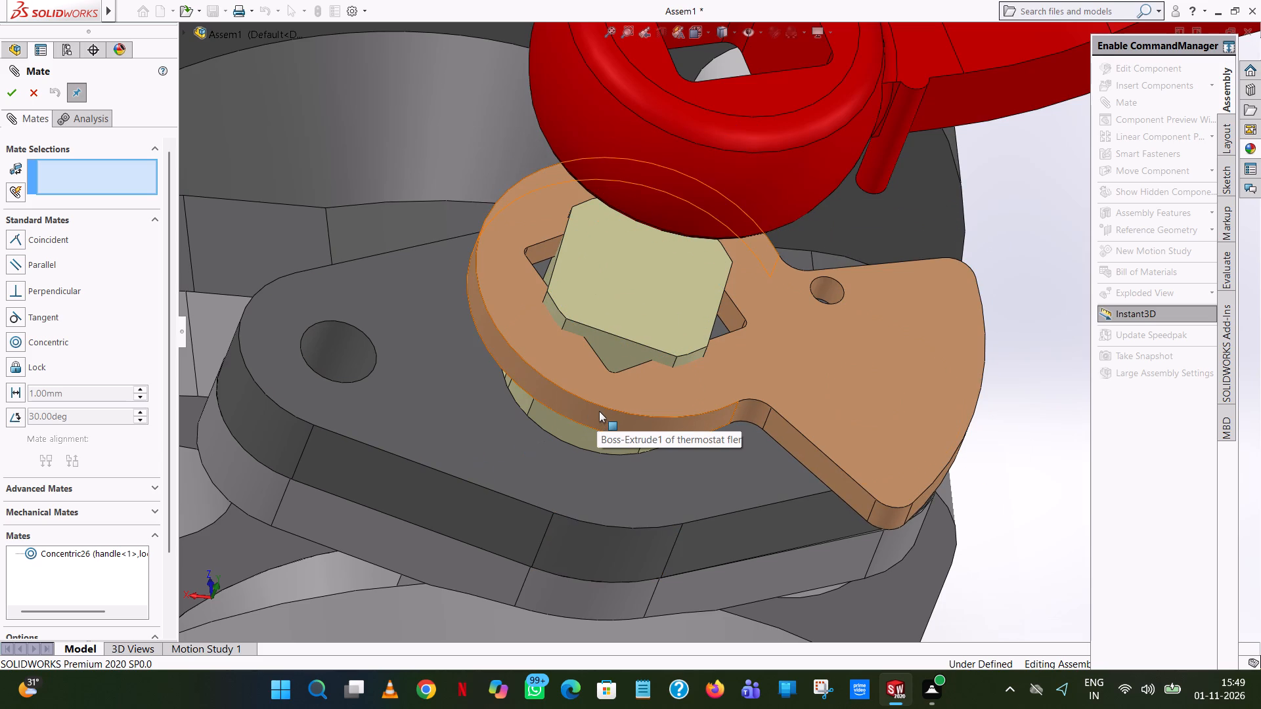
left_click(589, 426)
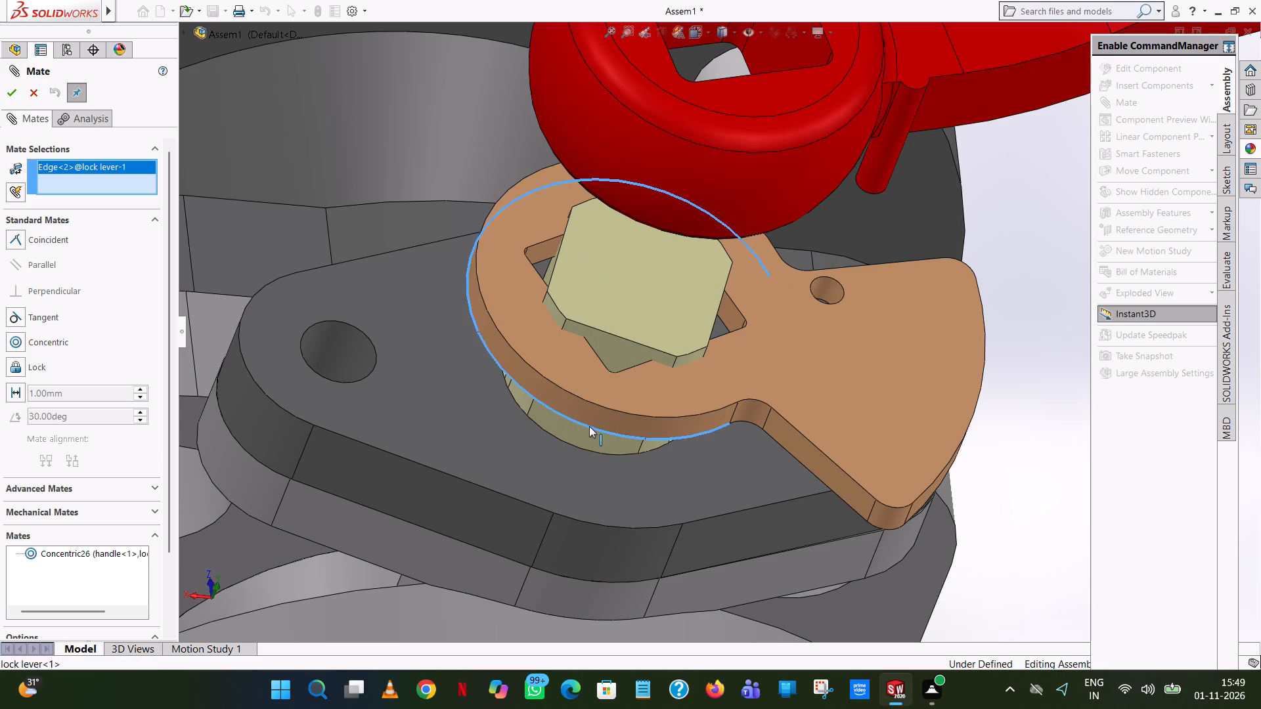
left_click(552, 475)
left_click(552, 477)
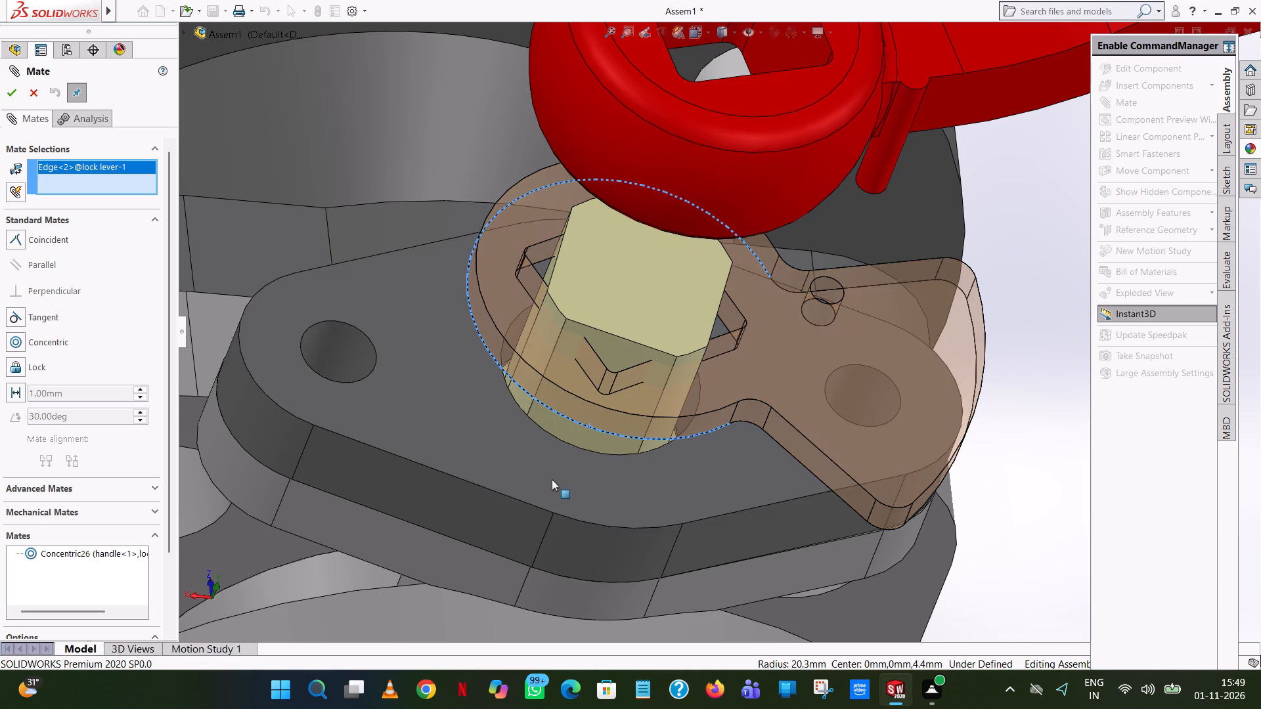
left_click(60, 237)
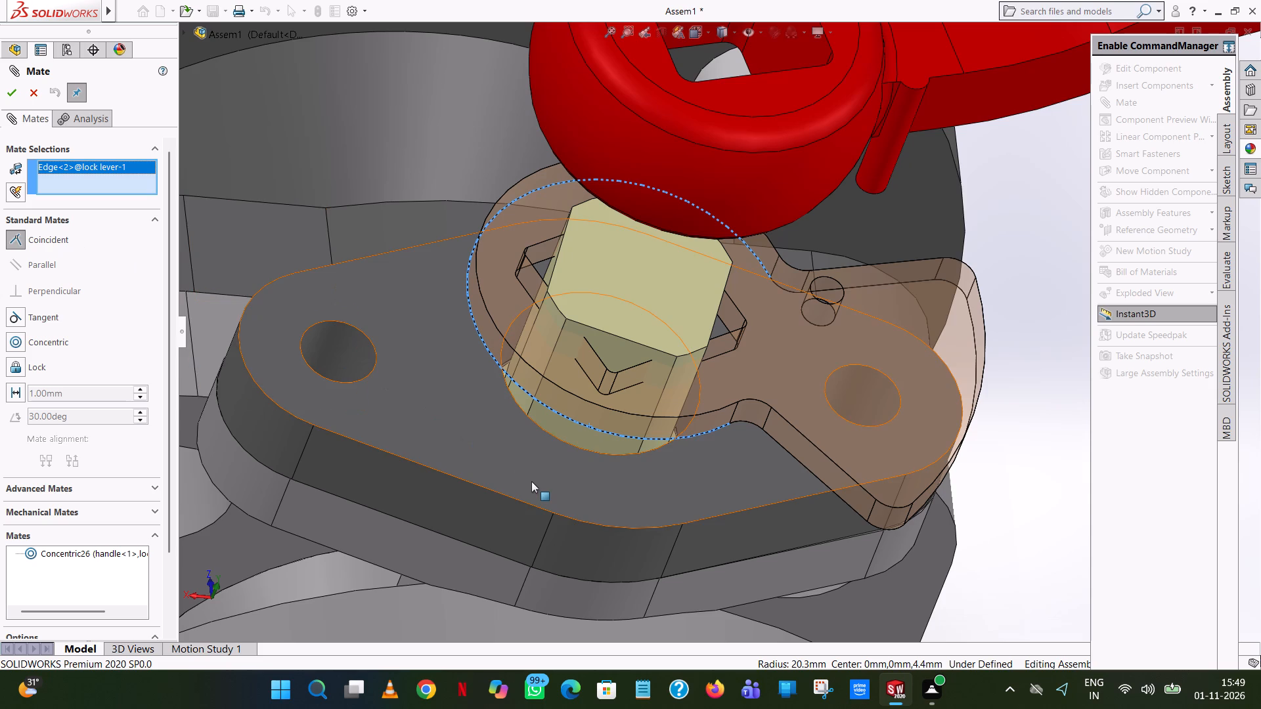
left_click(532, 482)
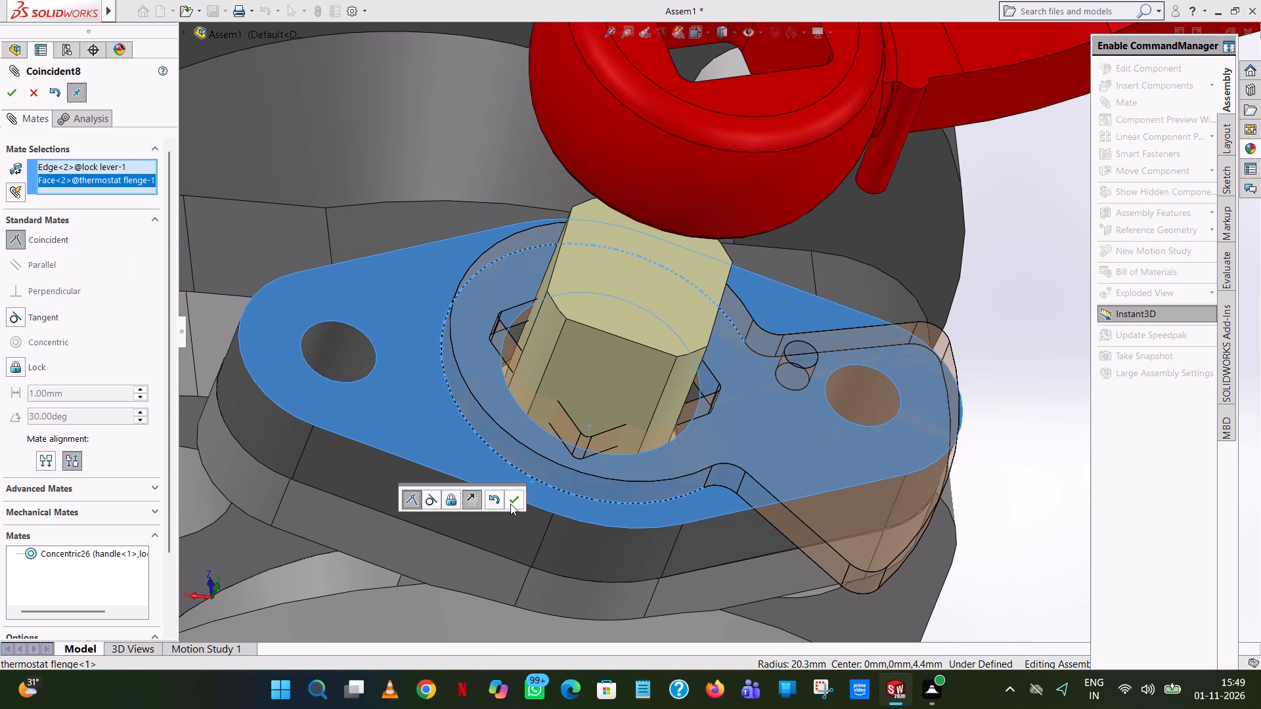
left_click(517, 502)
Swing the lock lever around the stem and back to test how it moves on the flange with the handle.
scroll(717, 406, "up", 8)
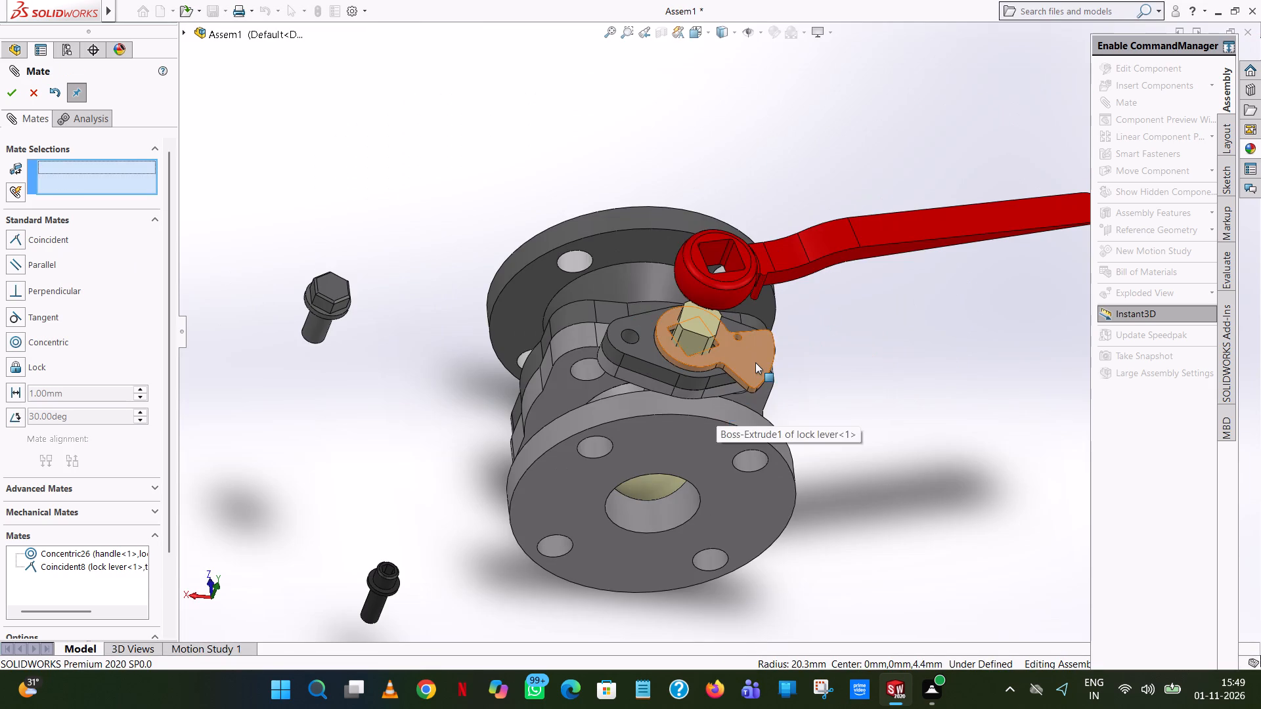
left_click_drag(757, 360, 743, 376)
left_click(902, 427)
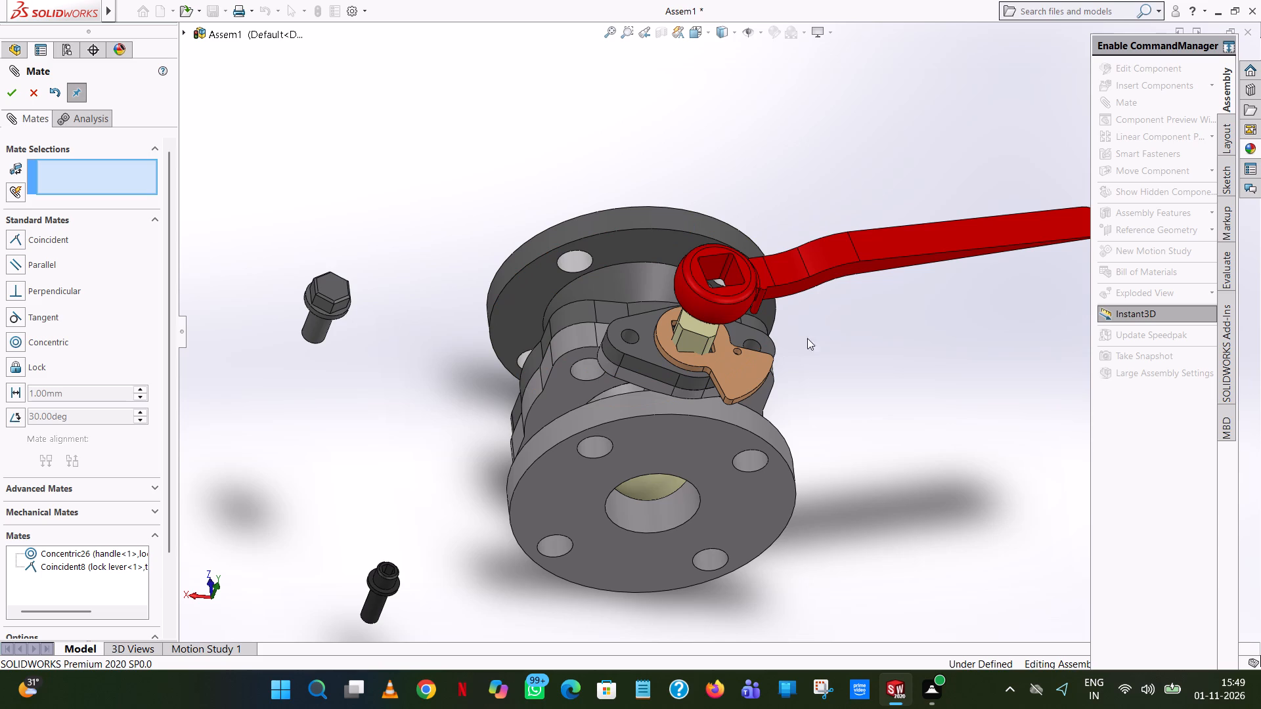
left_click_drag(757, 376, 588, 326)
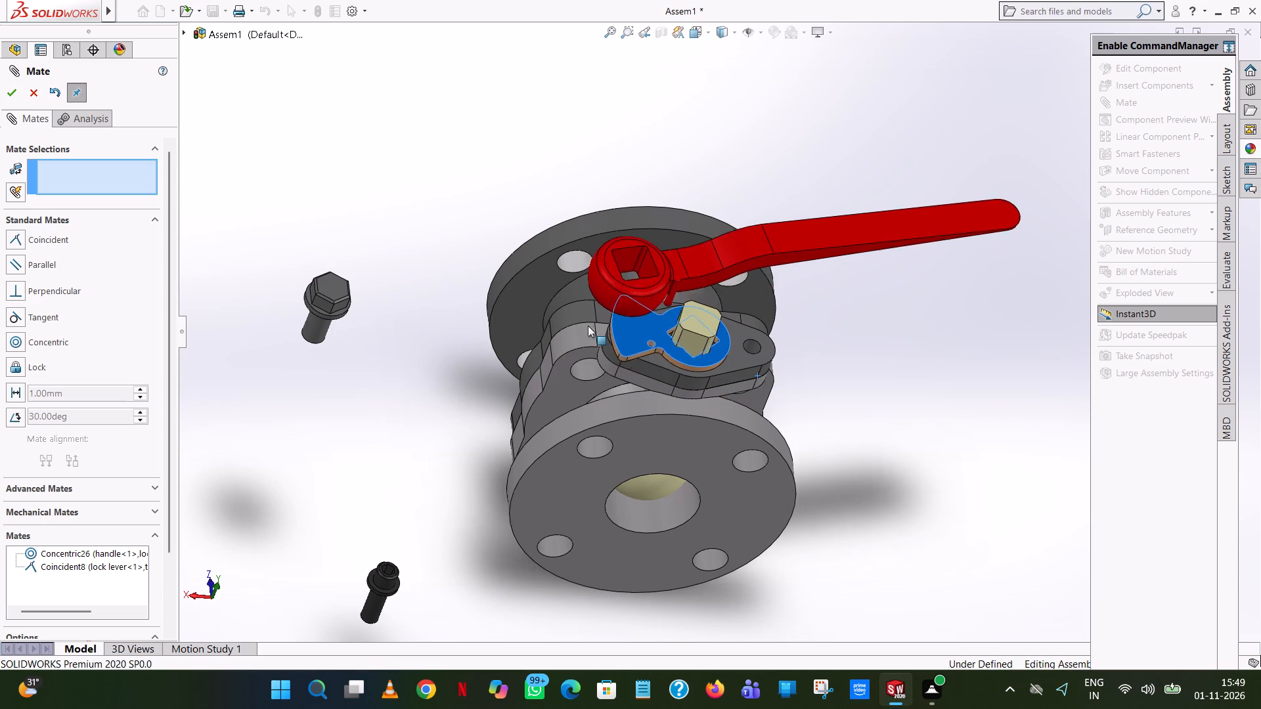
left_click_drag(588, 326, 759, 364)
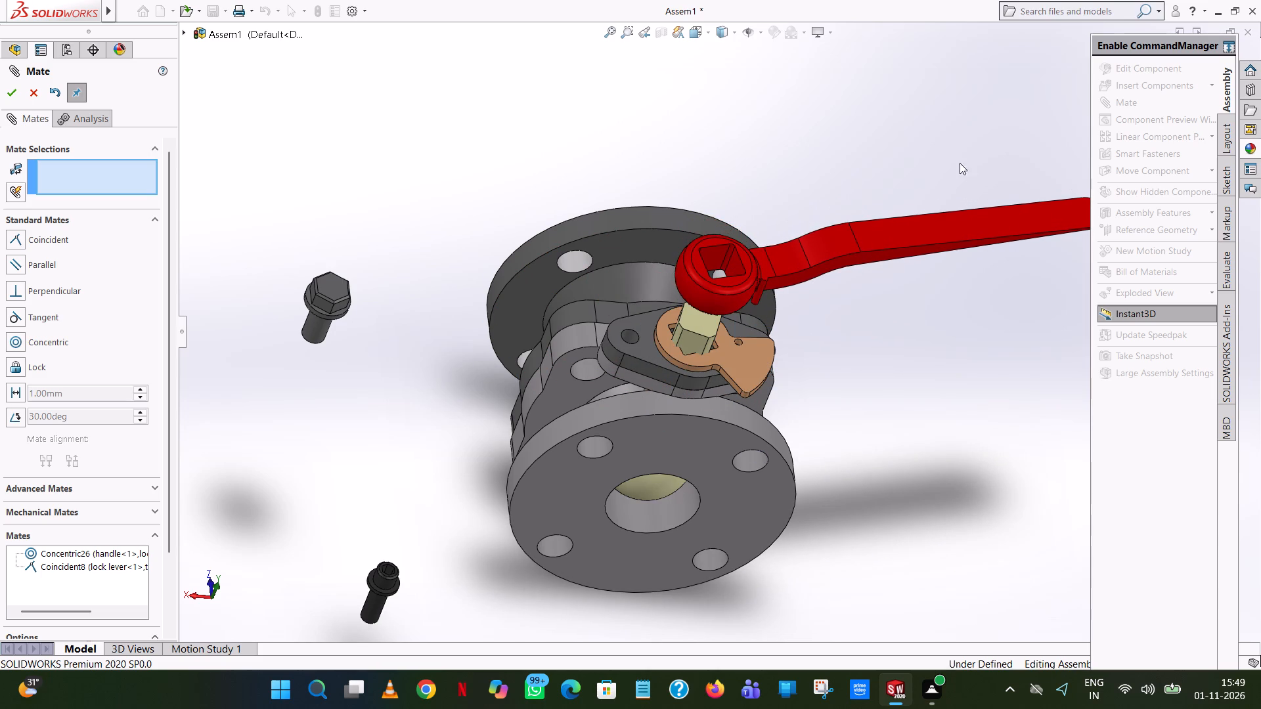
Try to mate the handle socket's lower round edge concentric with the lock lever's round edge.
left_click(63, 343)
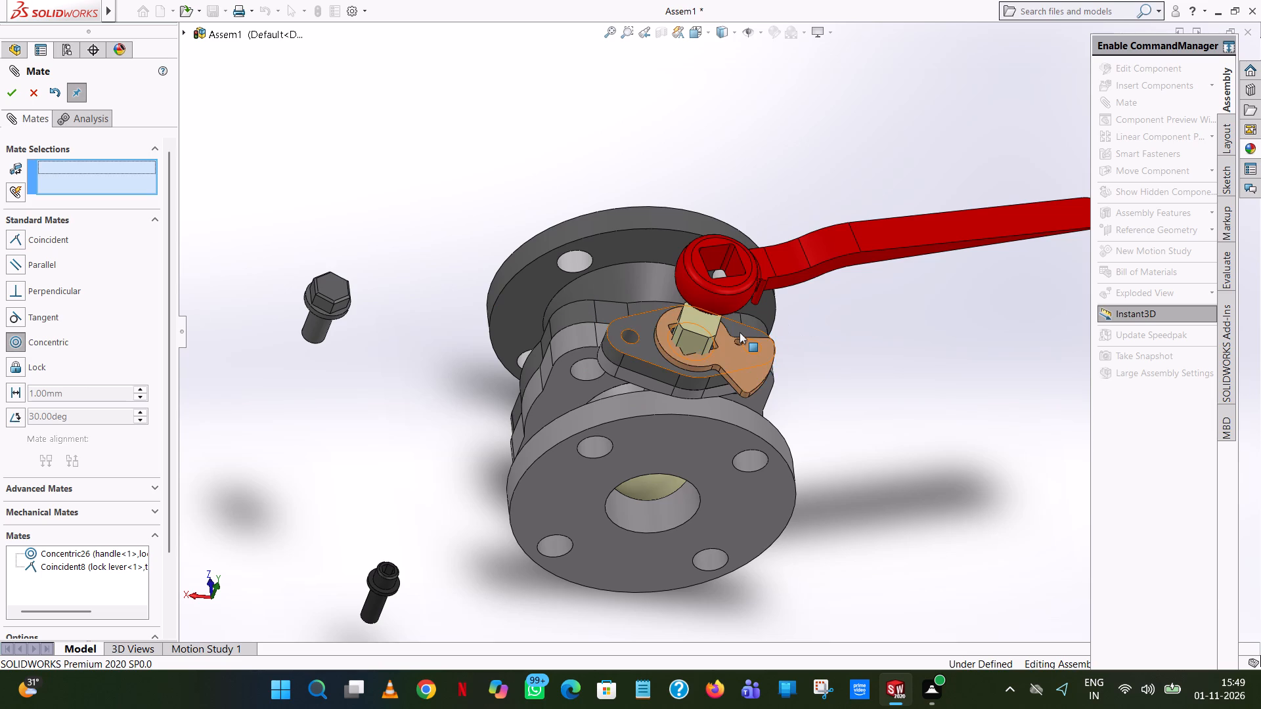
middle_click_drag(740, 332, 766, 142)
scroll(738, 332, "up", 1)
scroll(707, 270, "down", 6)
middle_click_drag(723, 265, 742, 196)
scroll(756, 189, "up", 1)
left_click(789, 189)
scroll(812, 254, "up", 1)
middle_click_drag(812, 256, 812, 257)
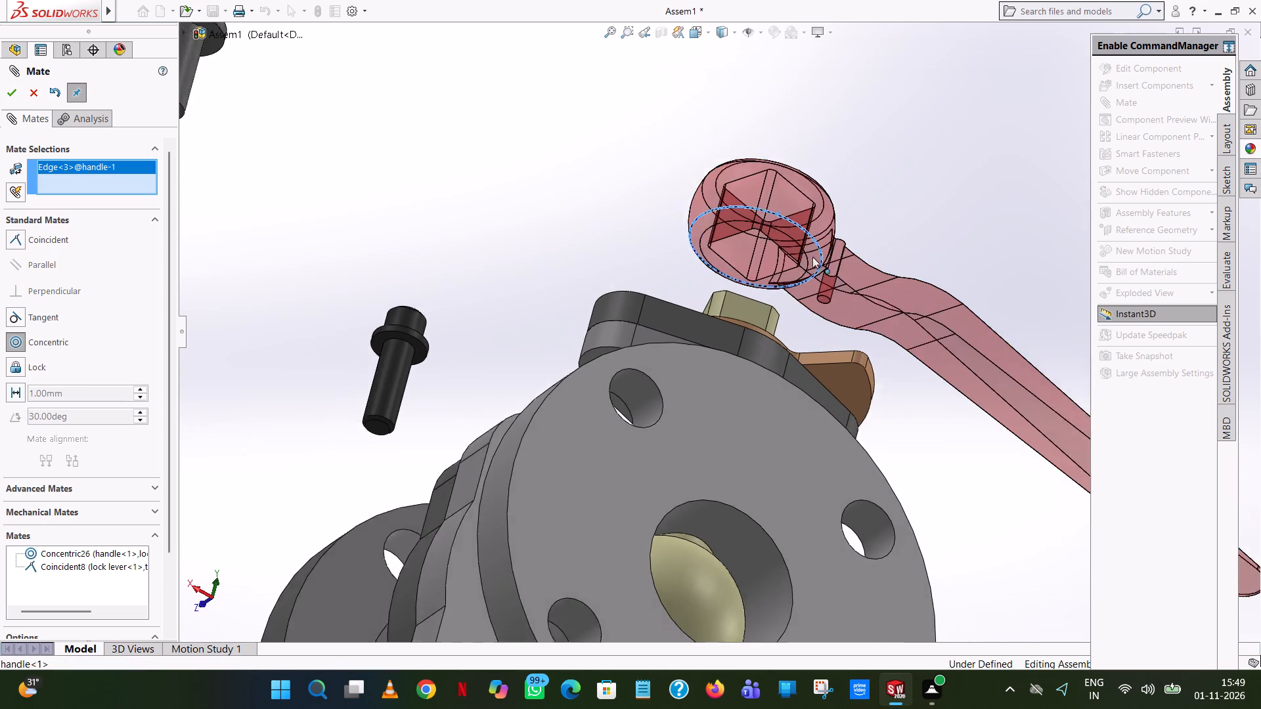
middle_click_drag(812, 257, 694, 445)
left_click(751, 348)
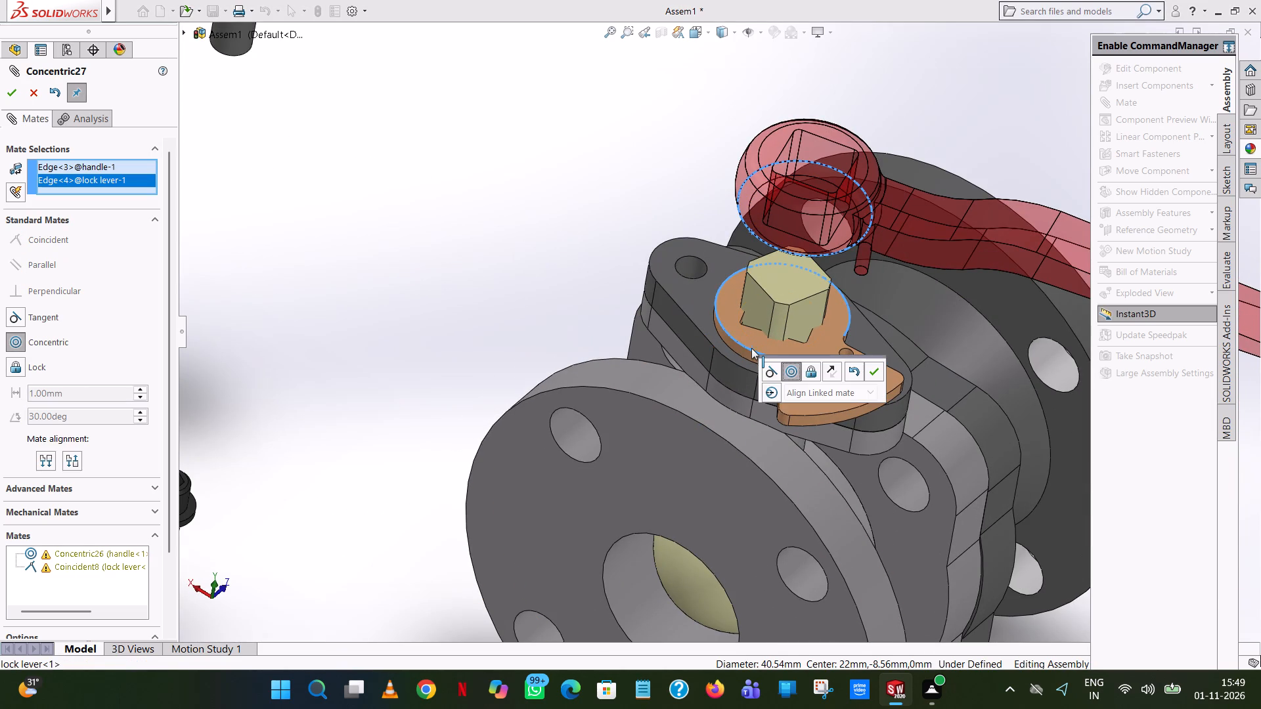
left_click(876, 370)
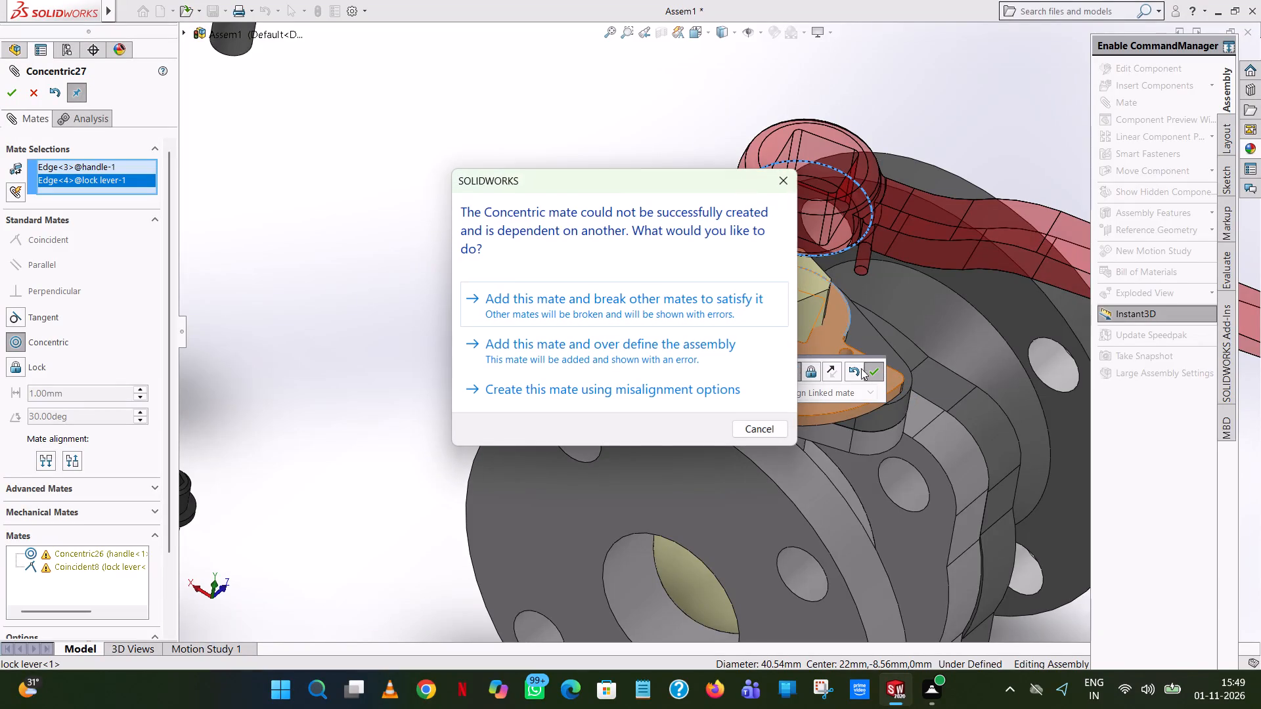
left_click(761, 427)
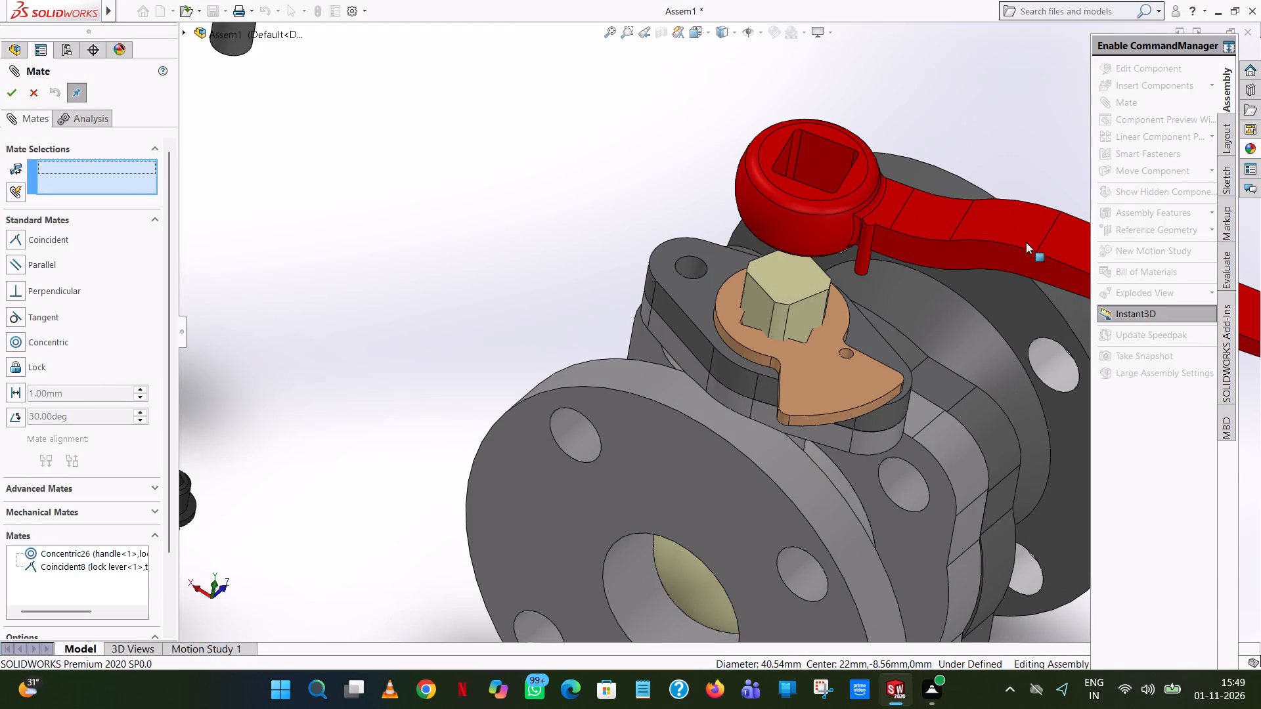
Swing the handle around the valve and align its square socket over the ball valve's square stem.
left_click_drag(1065, 255, 686, 358)
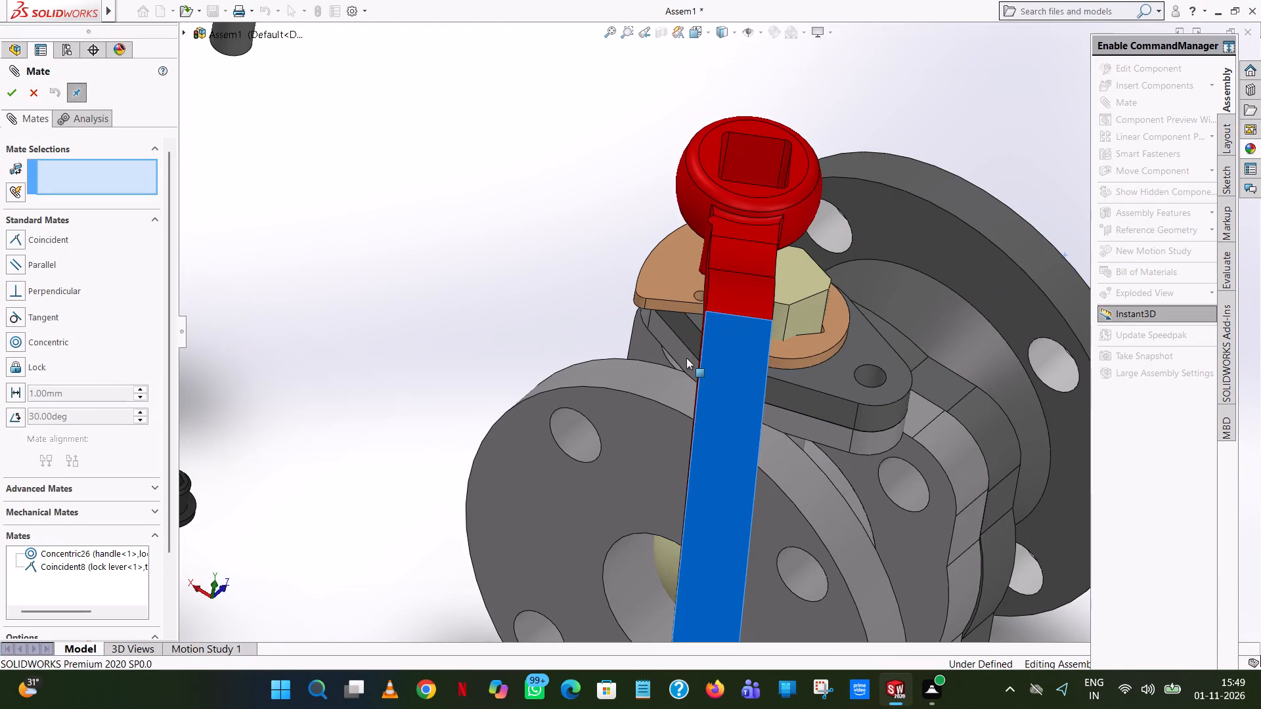
left_click_drag(686, 358, 686, 195)
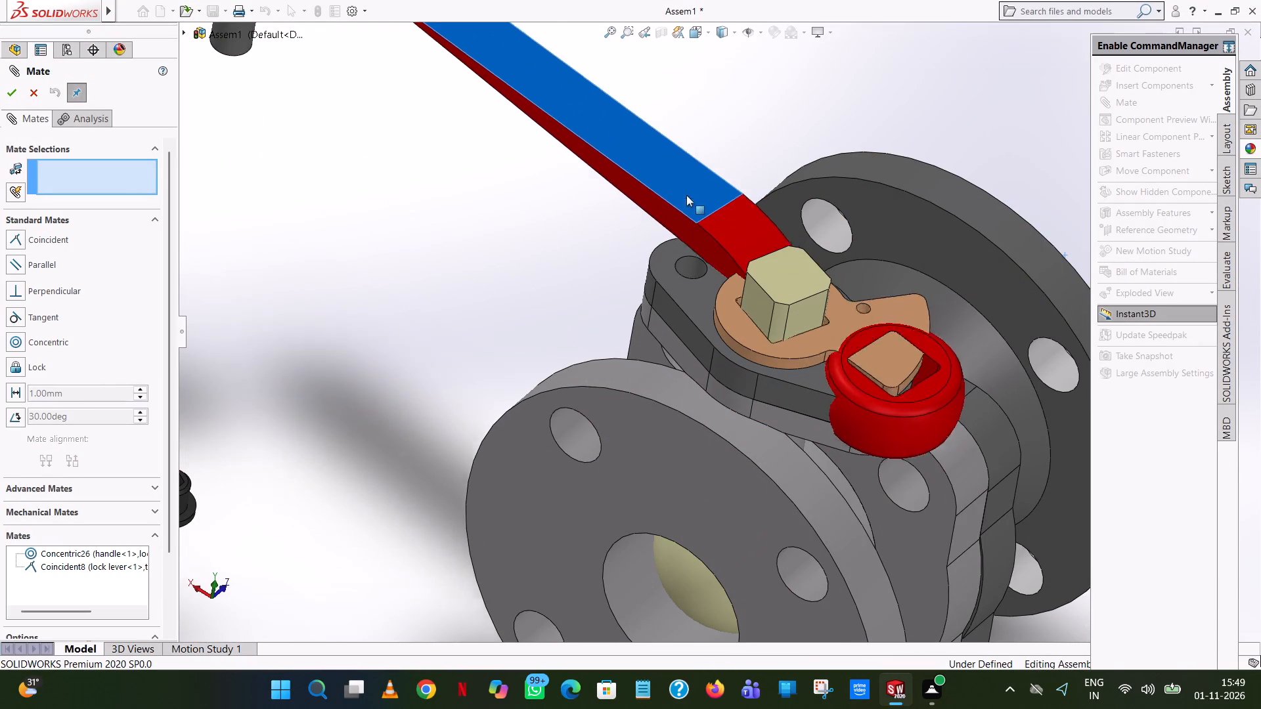
left_click_drag(686, 195, 586, 95)
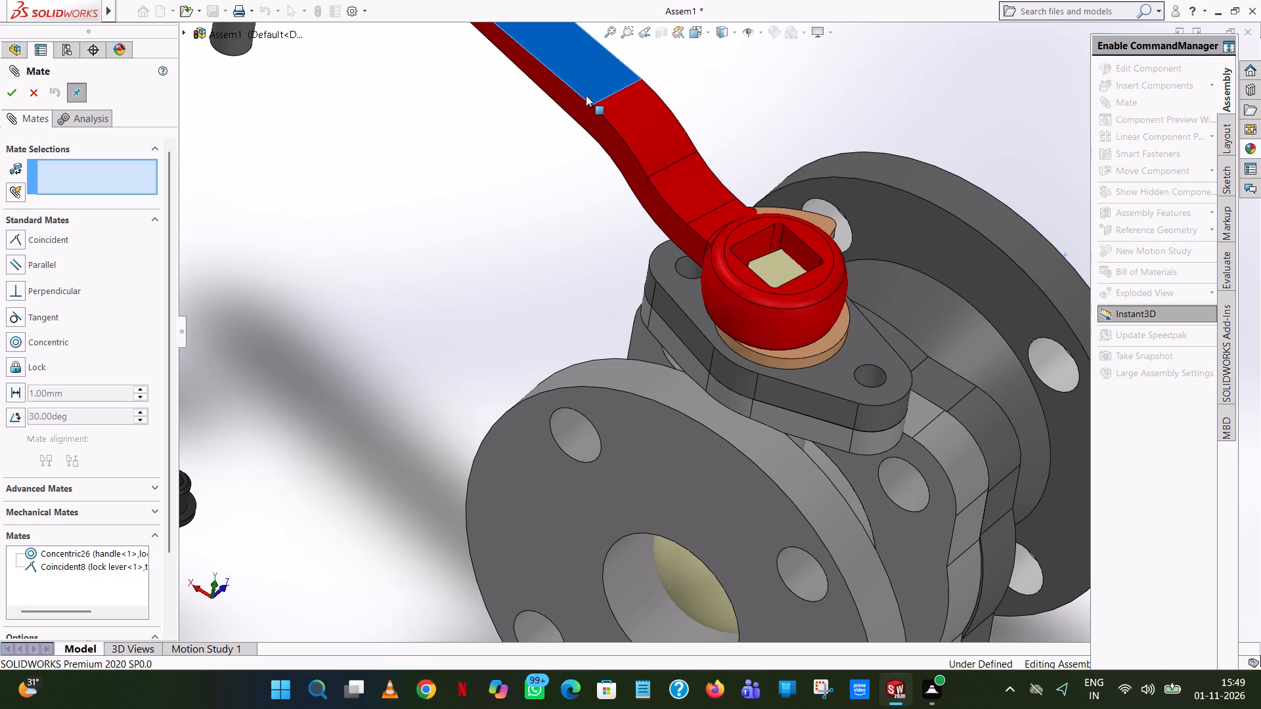
left_click_drag(586, 95, 592, 97)
middle_click_drag(642, 178, 630, 310)
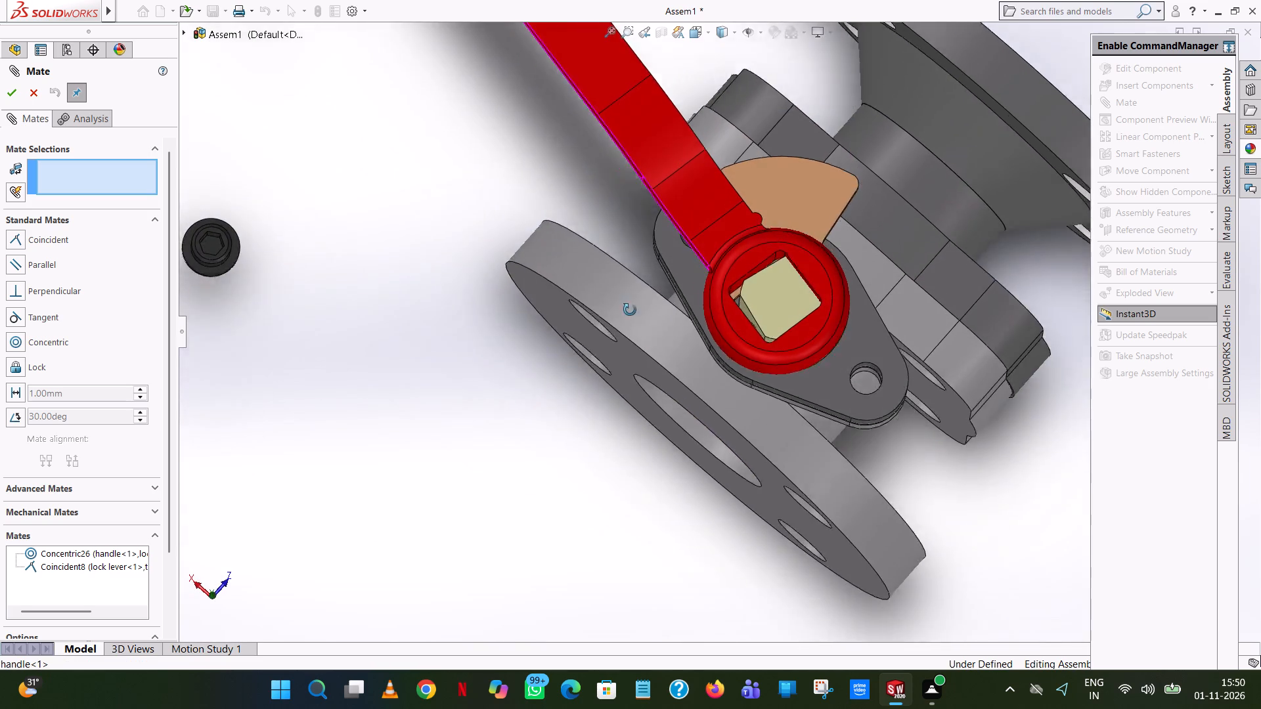
middle_click_drag(630, 310, 625, 331)
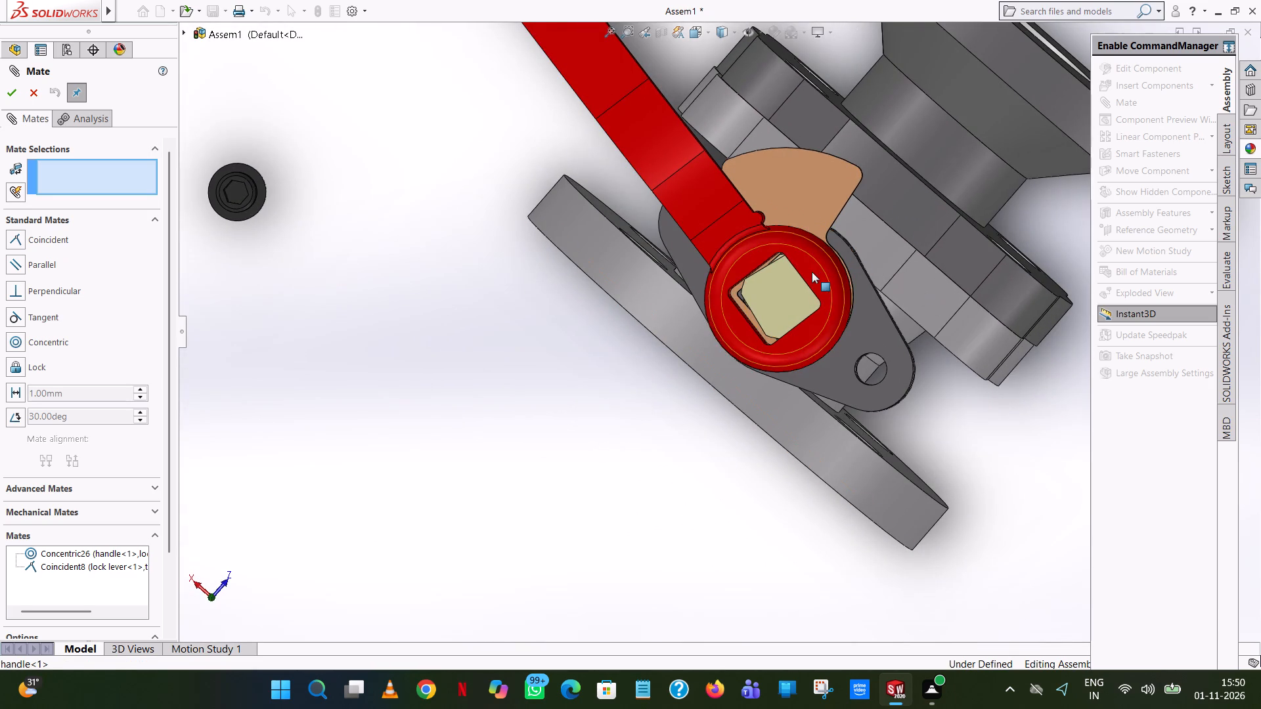
left_click_drag(812, 272, 828, 272)
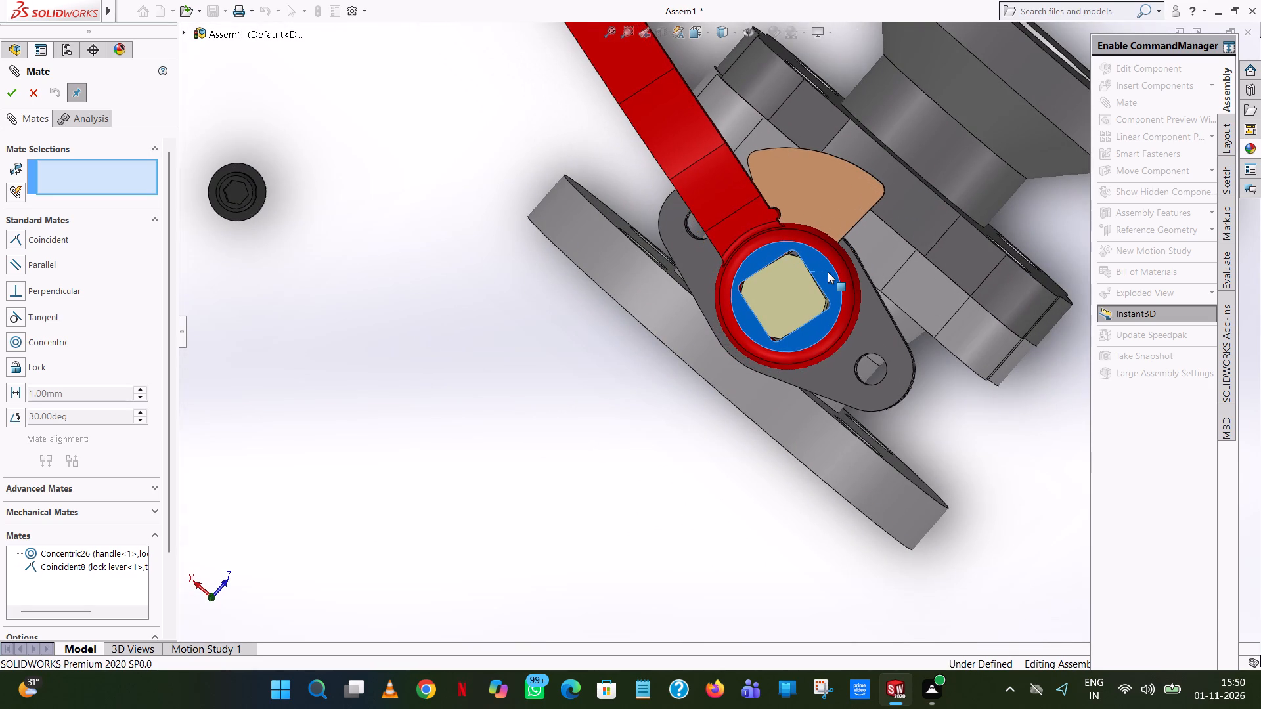
left_click_drag(828, 272, 826, 272)
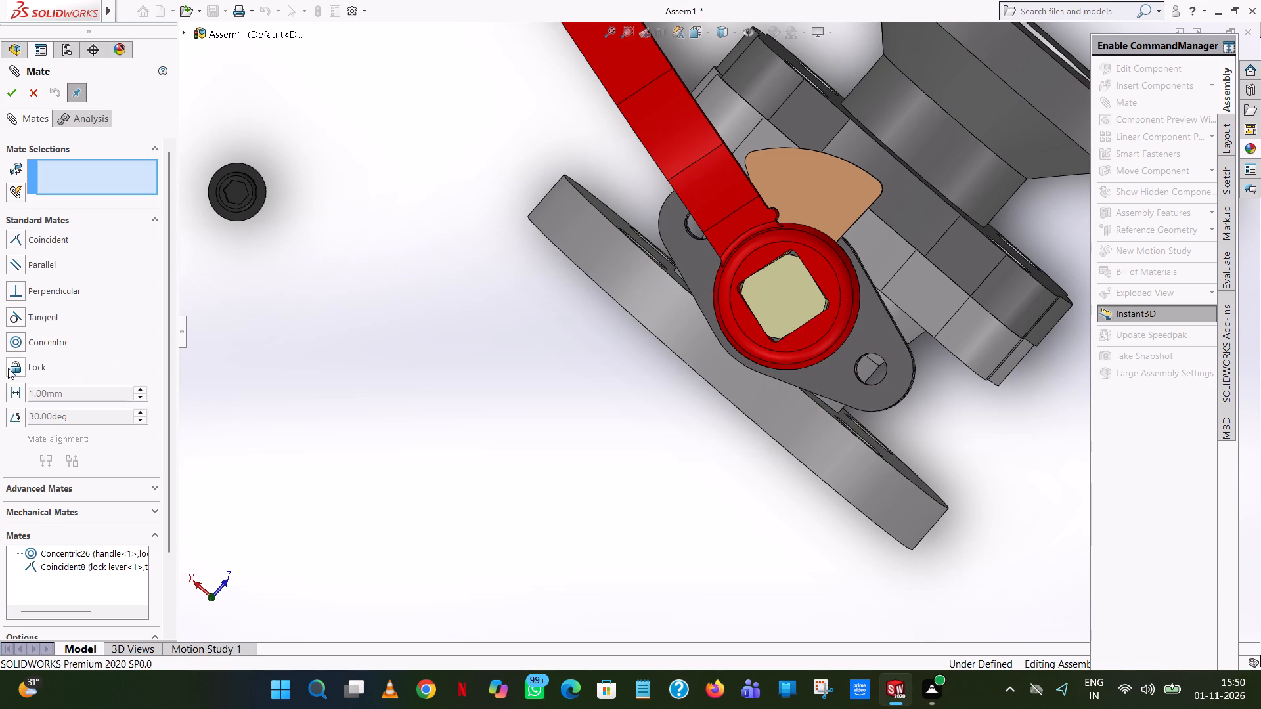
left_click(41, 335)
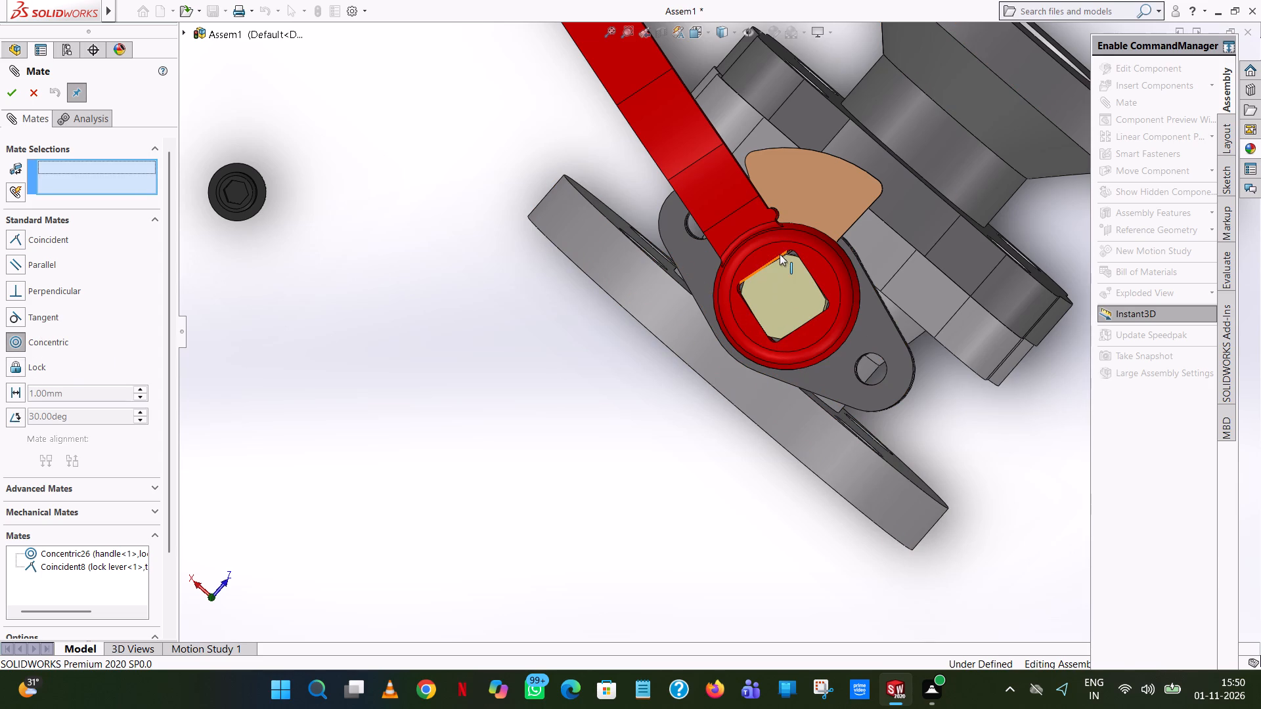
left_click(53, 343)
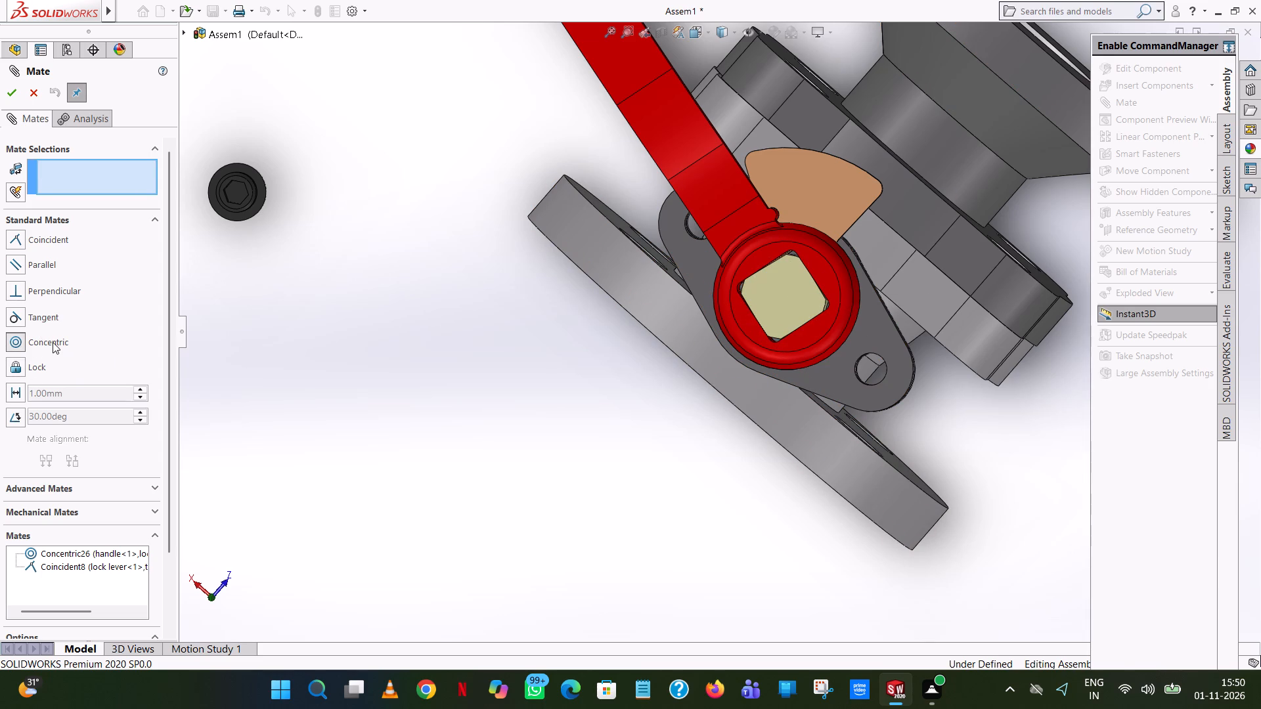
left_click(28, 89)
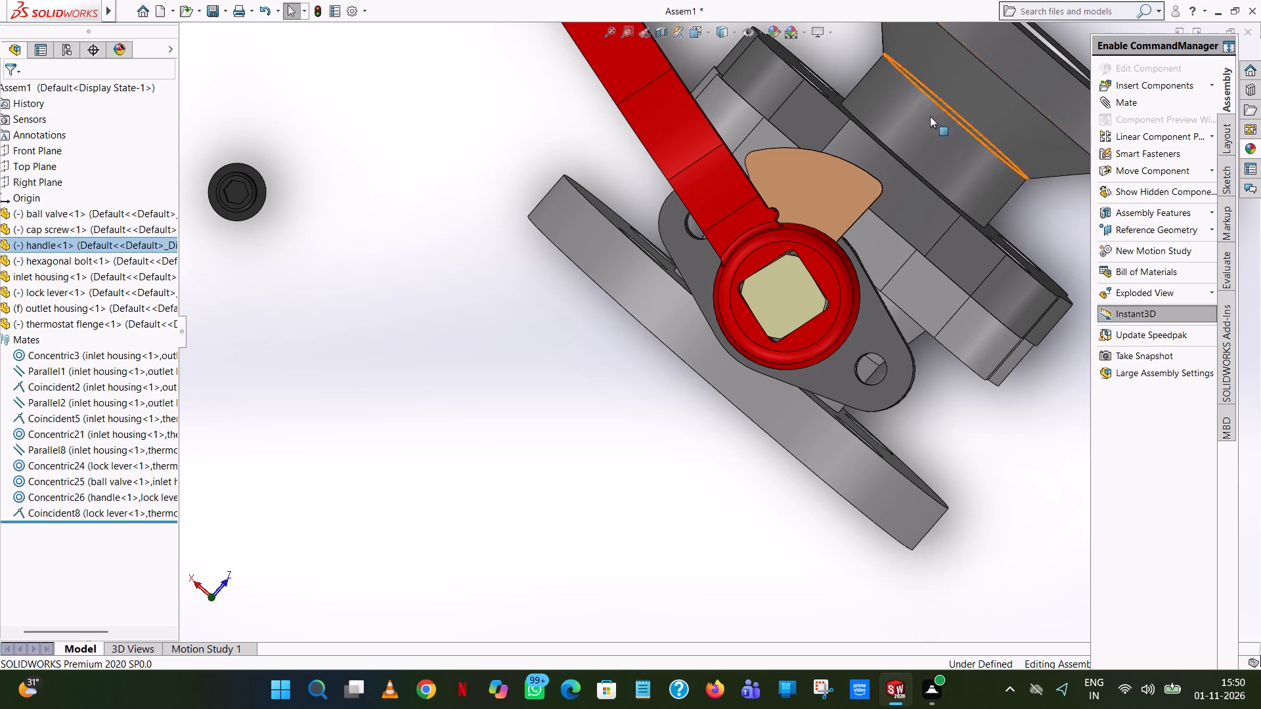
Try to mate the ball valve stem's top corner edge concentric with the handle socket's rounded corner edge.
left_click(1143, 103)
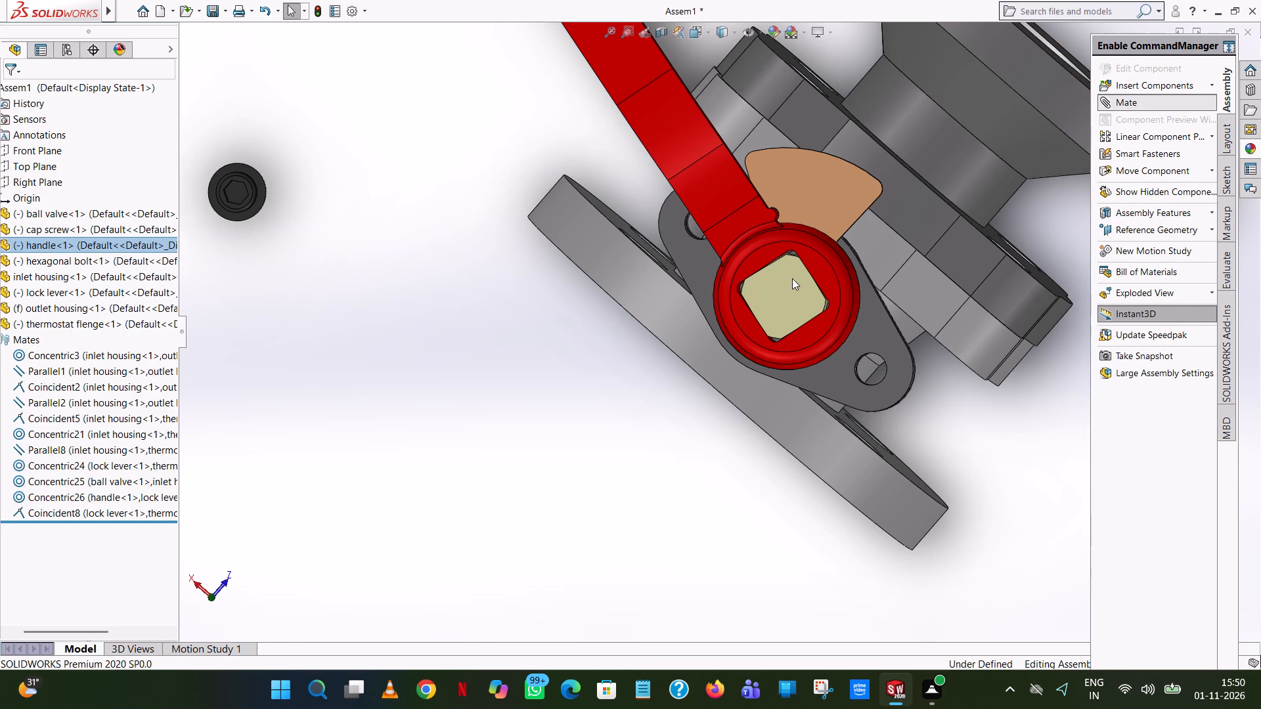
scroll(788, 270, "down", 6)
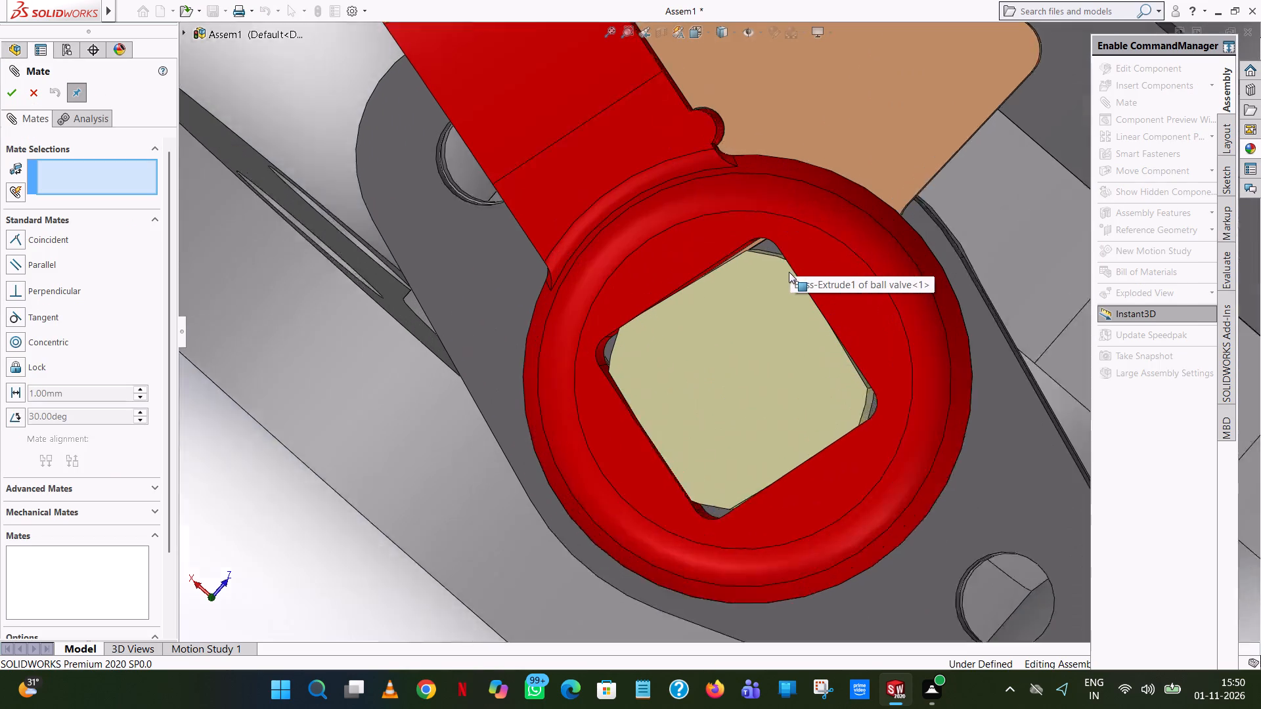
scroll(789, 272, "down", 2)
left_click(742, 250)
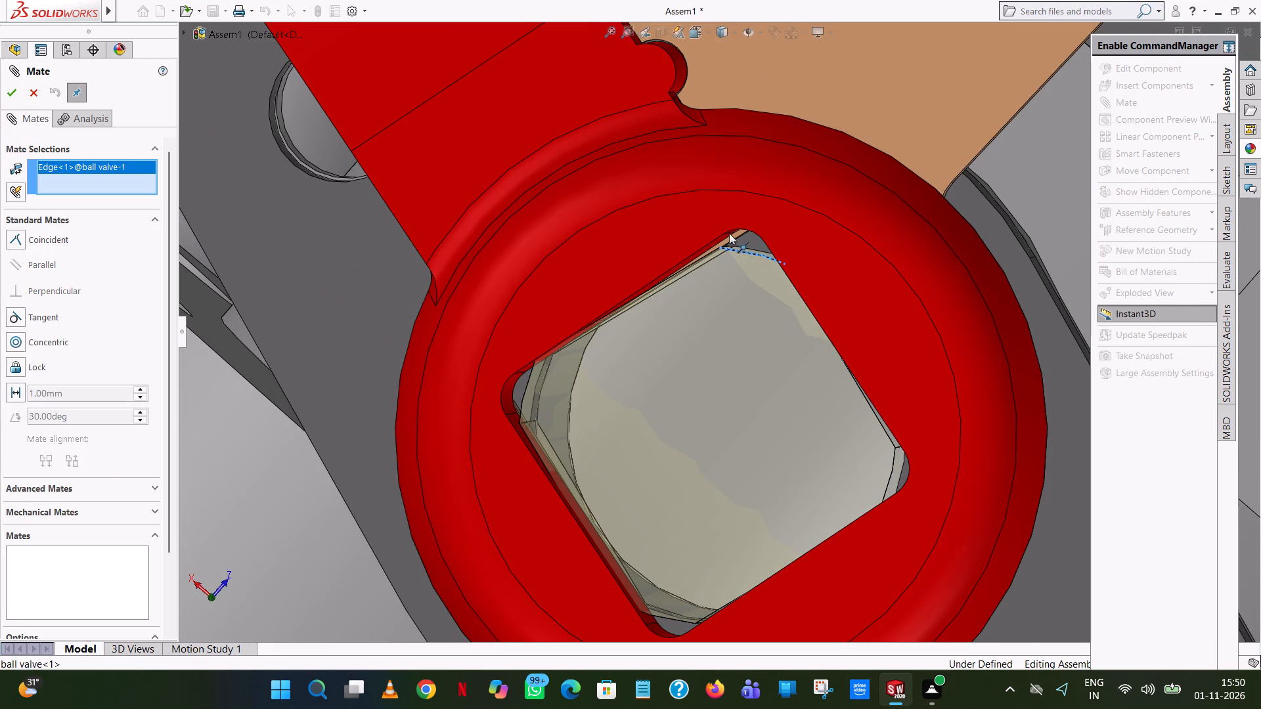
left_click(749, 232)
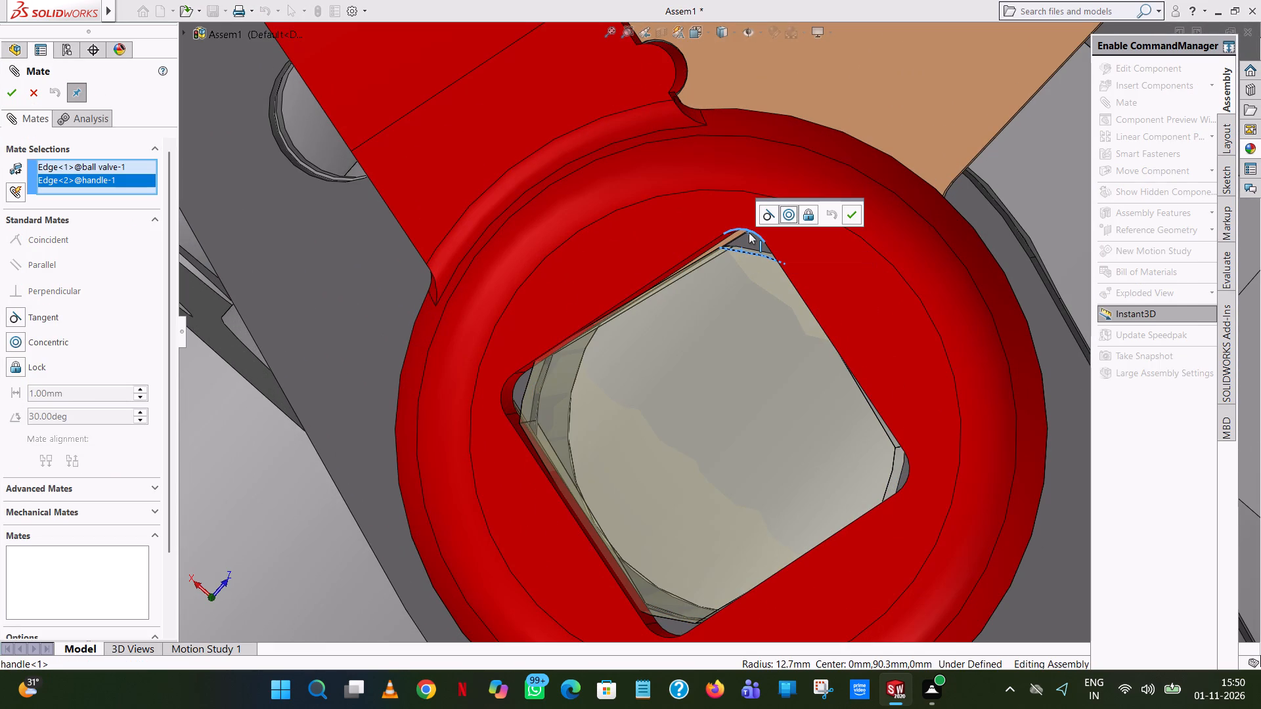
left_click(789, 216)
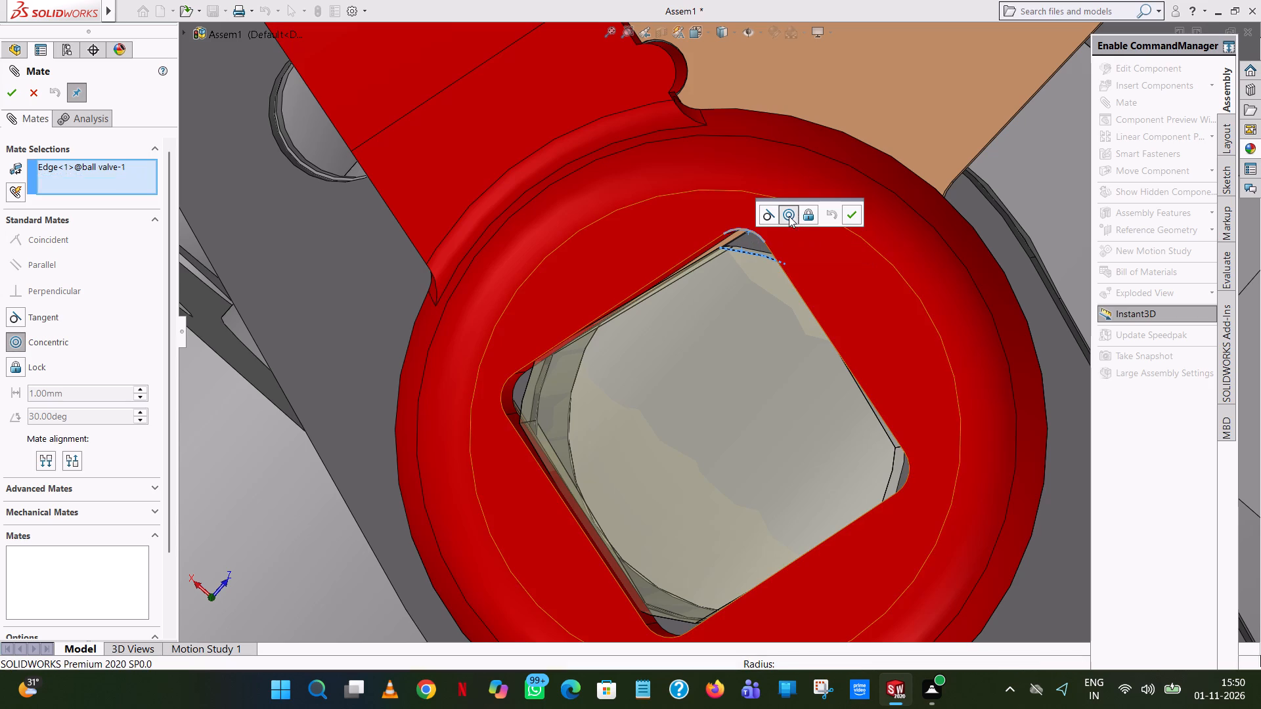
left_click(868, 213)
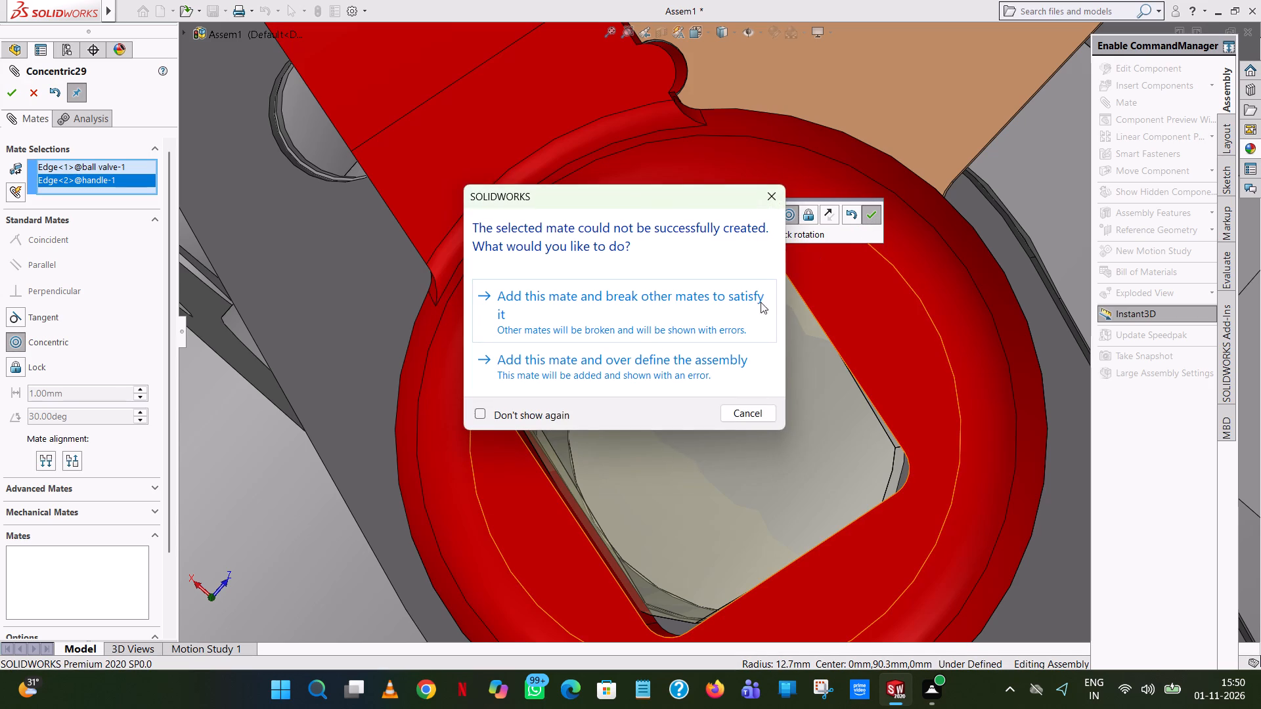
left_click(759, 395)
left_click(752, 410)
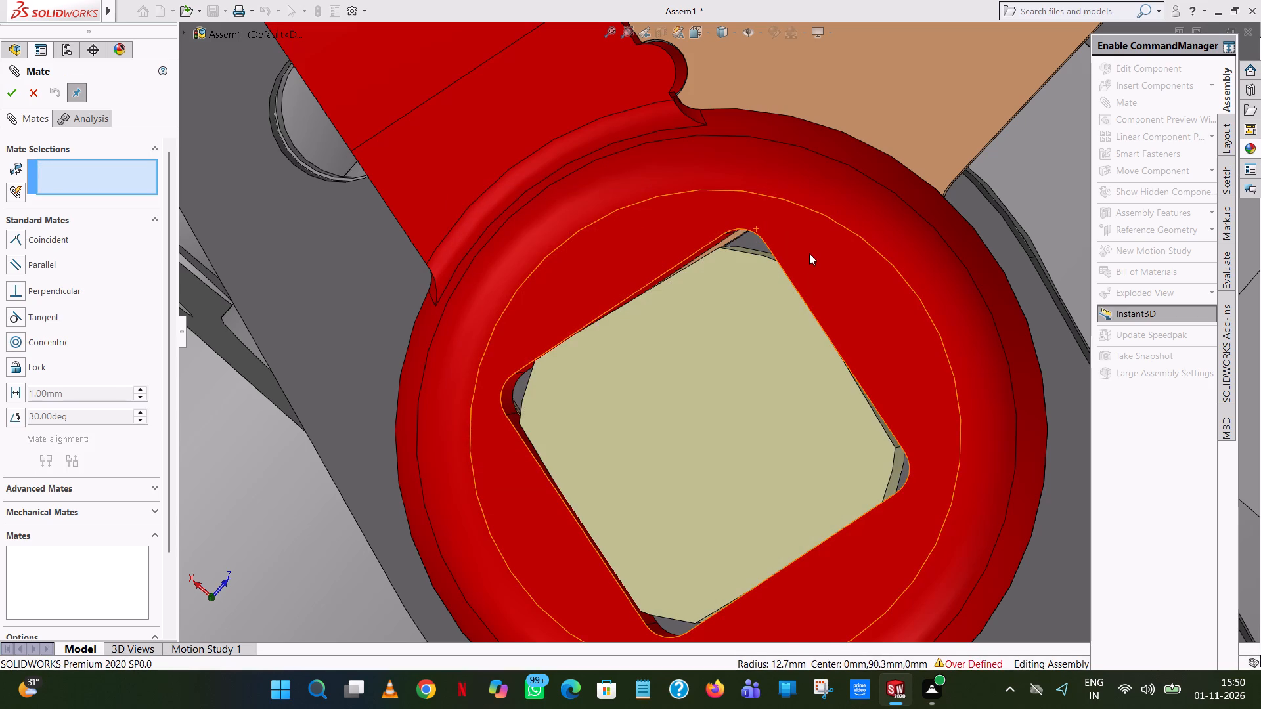
Move the handle off the square stem and lift it clear above the valve.
left_click_drag(836, 276, 816, 149)
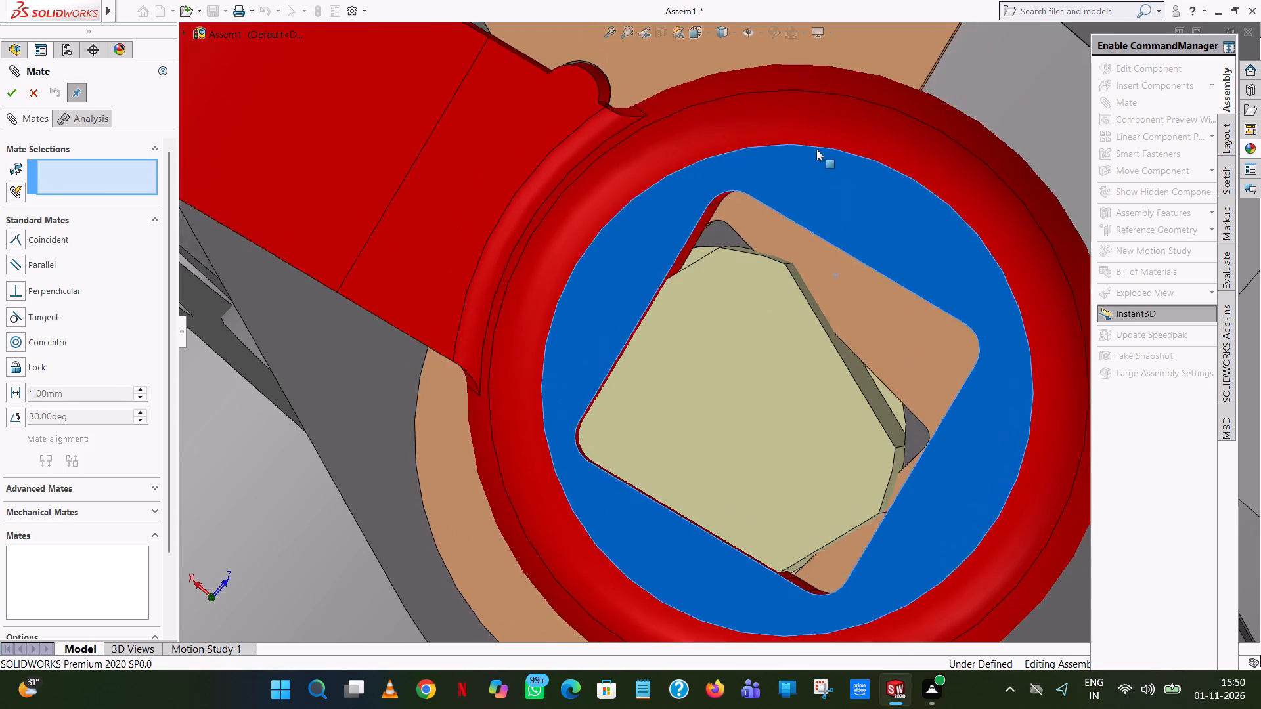
left_click_drag(816, 149, 416, 23)
scroll(764, 332, "up", 8)
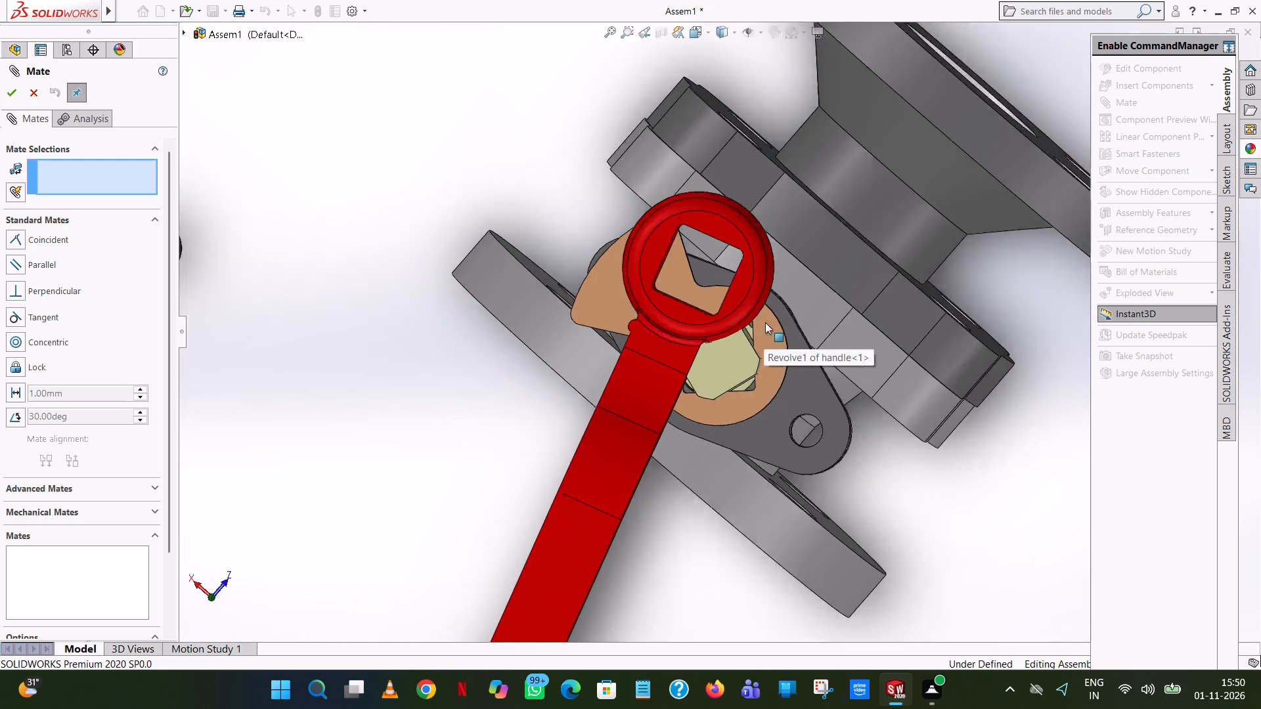
scroll(765, 322, "up", 4)
middle_click_drag(769, 322, 810, 1)
scroll(808, 106, "up", 1)
middle_click_drag(808, 122, 894, 232)
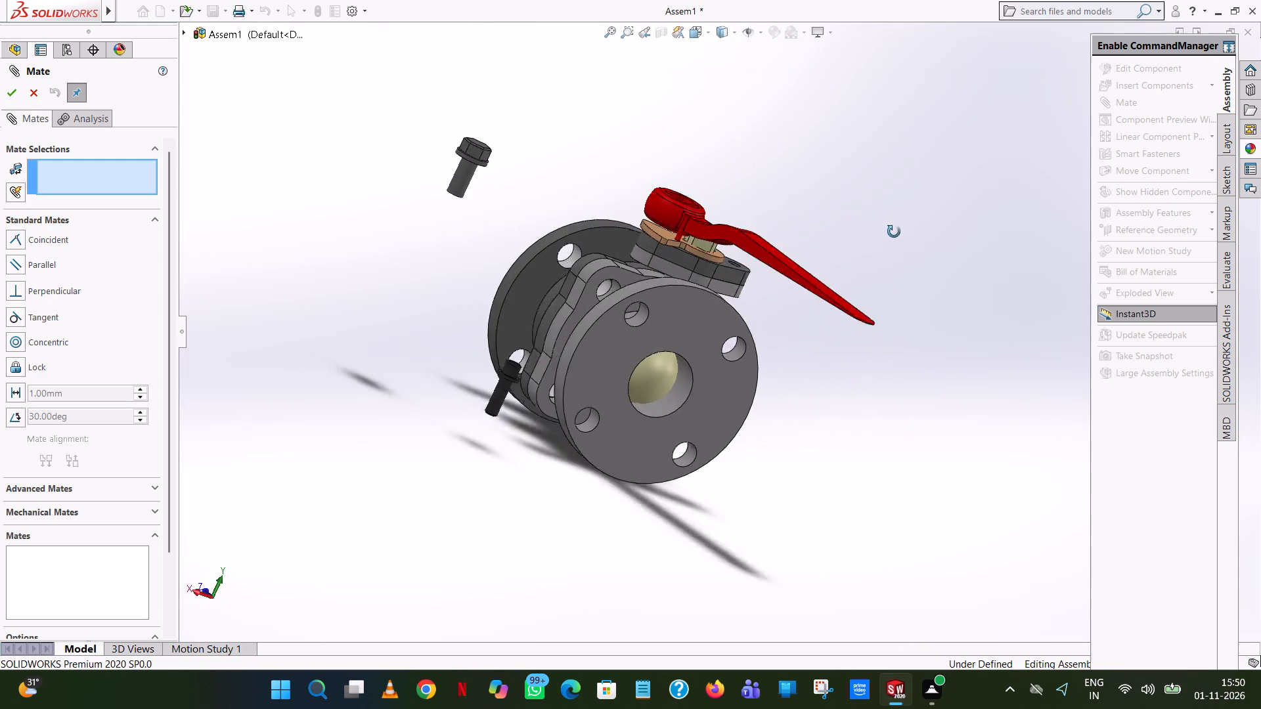
middle_click_drag(894, 232, 921, 214)
scroll(922, 214, "up", 1)
left_click_drag(650, 236, 719, 158)
left_click(717, 263)
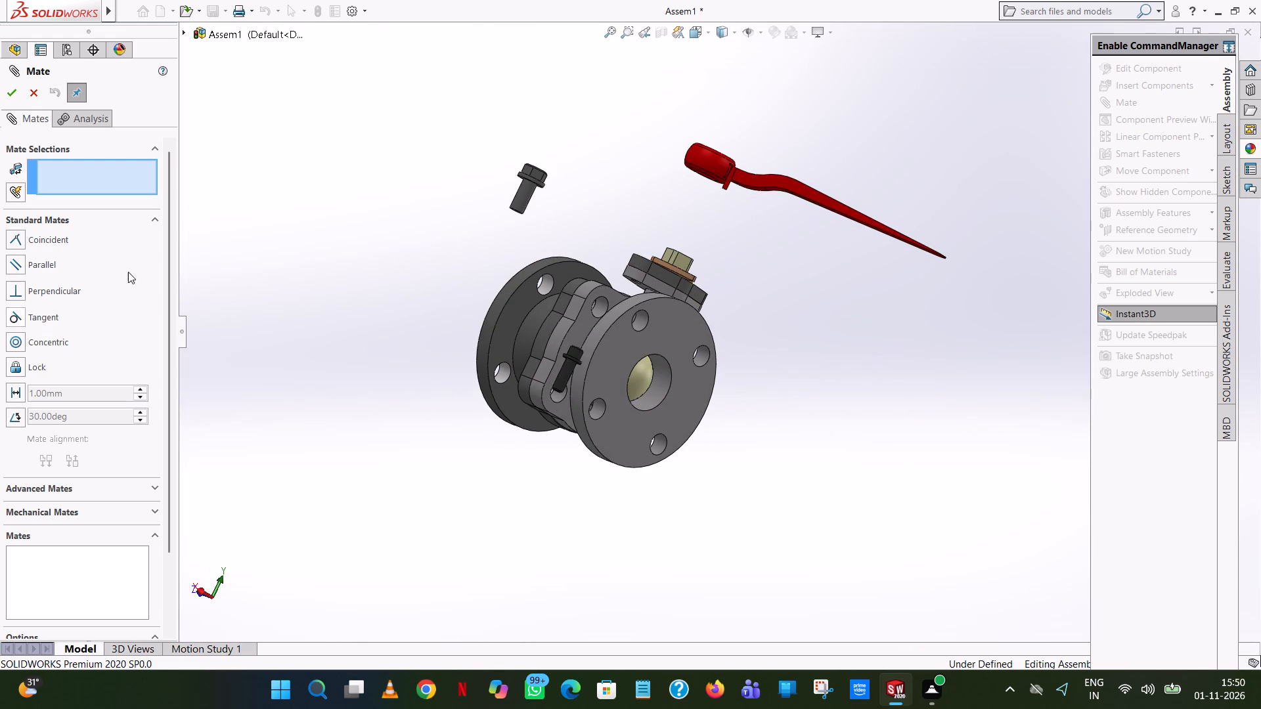
Mate an inner flat face of the handle's square socket coincident with a side face of the ball valve's square stem.
scroll(768, 207, "down", 8)
scroll(559, 263, "up", 1)
middle_click_drag(559, 264, 597, 184)
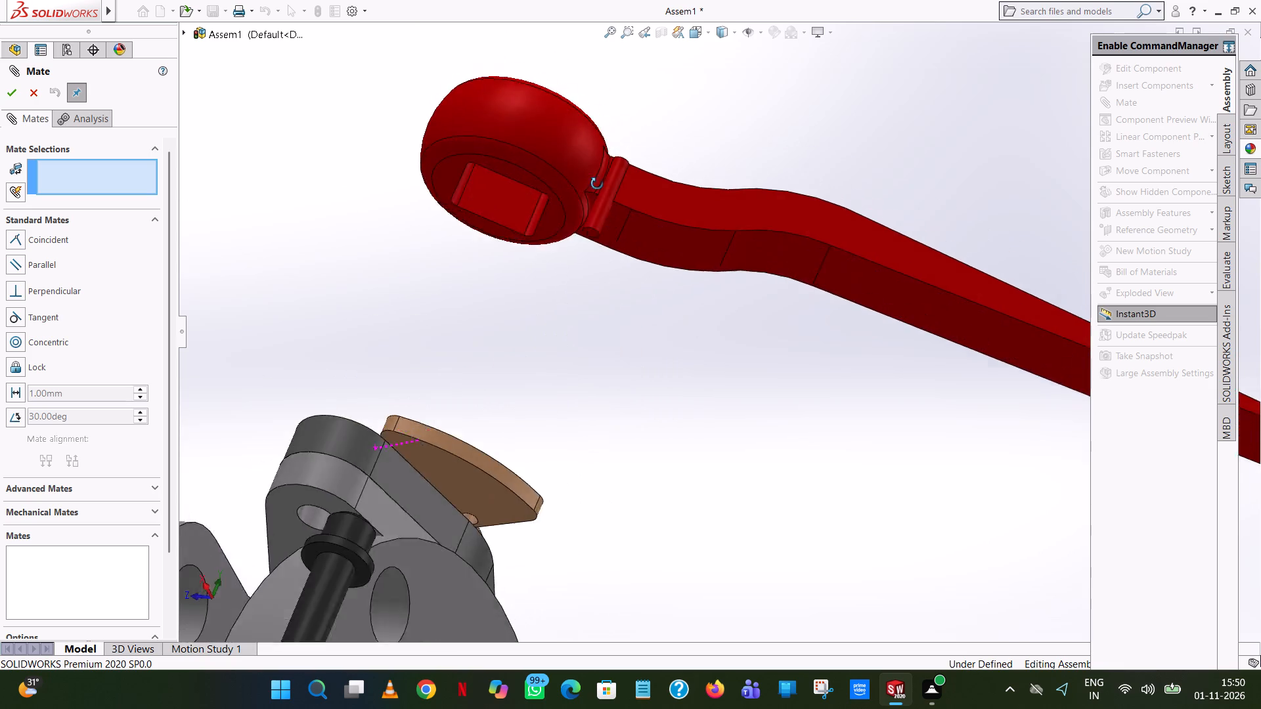
middle_click_drag(597, 184, 616, 203)
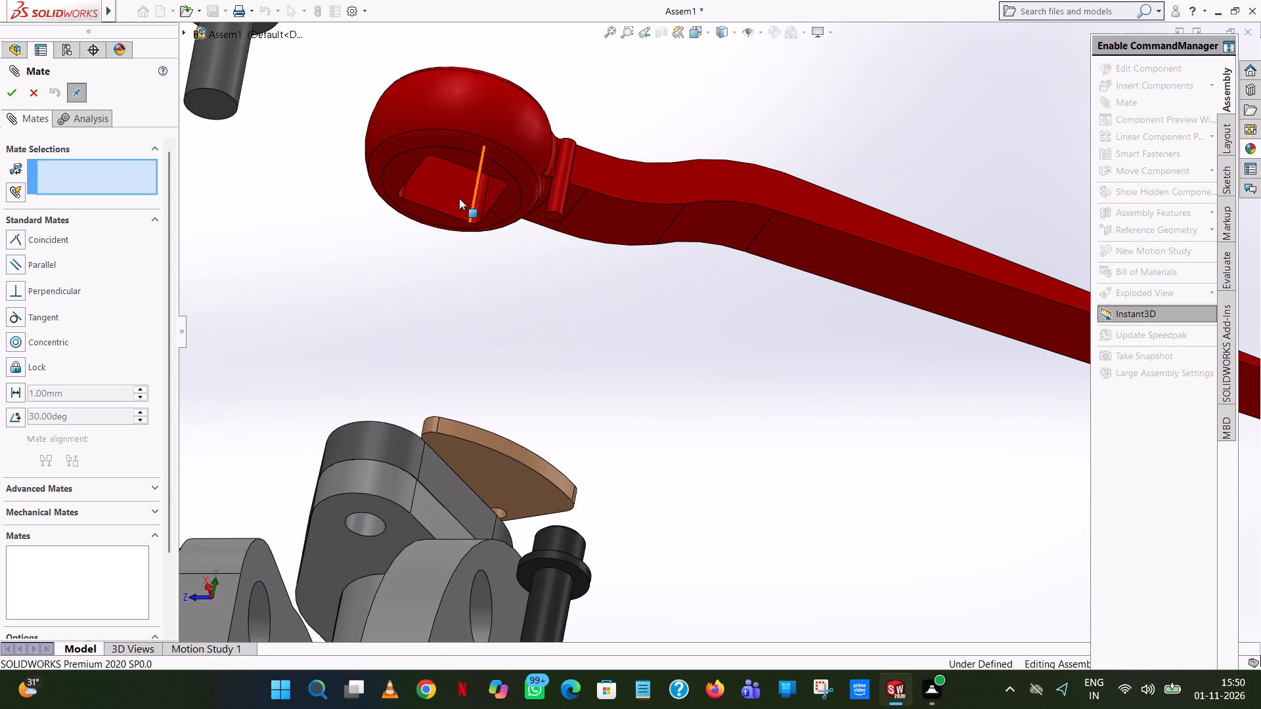
left_click(459, 198)
scroll(550, 243, "up", 1)
middle_click_drag(550, 244, 494, 499)
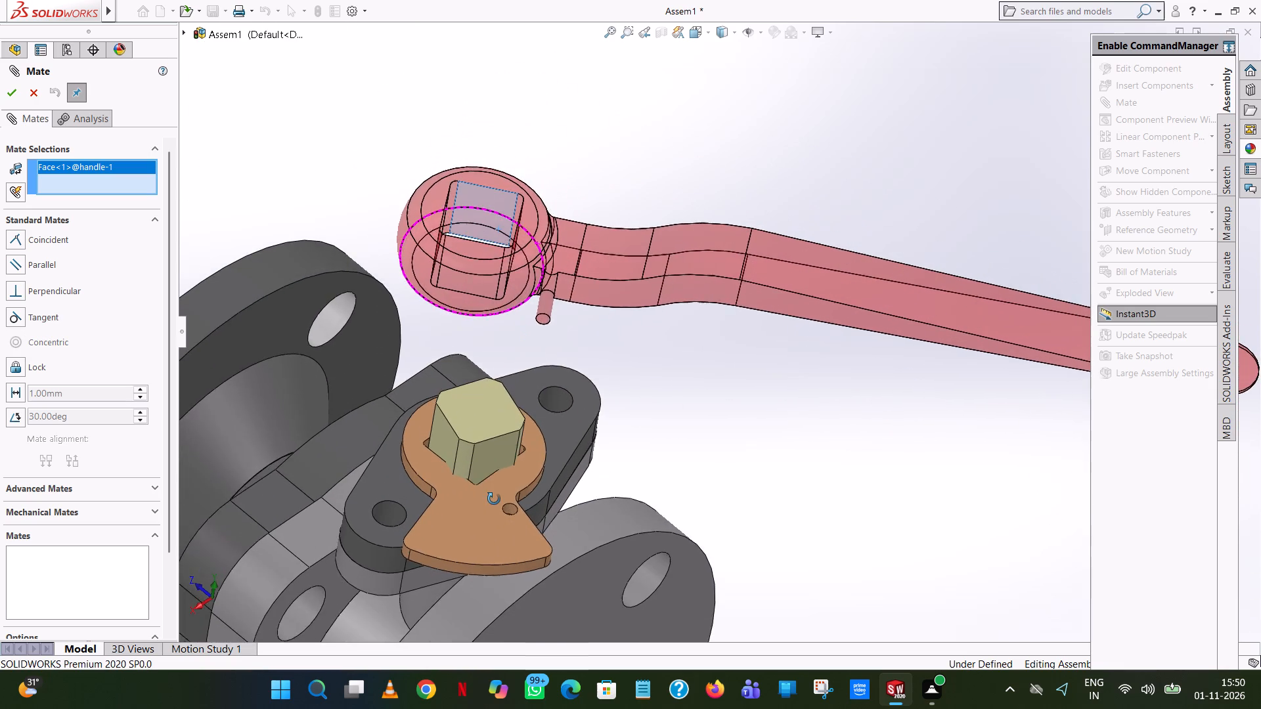
middle_click_drag(494, 499, 505, 622)
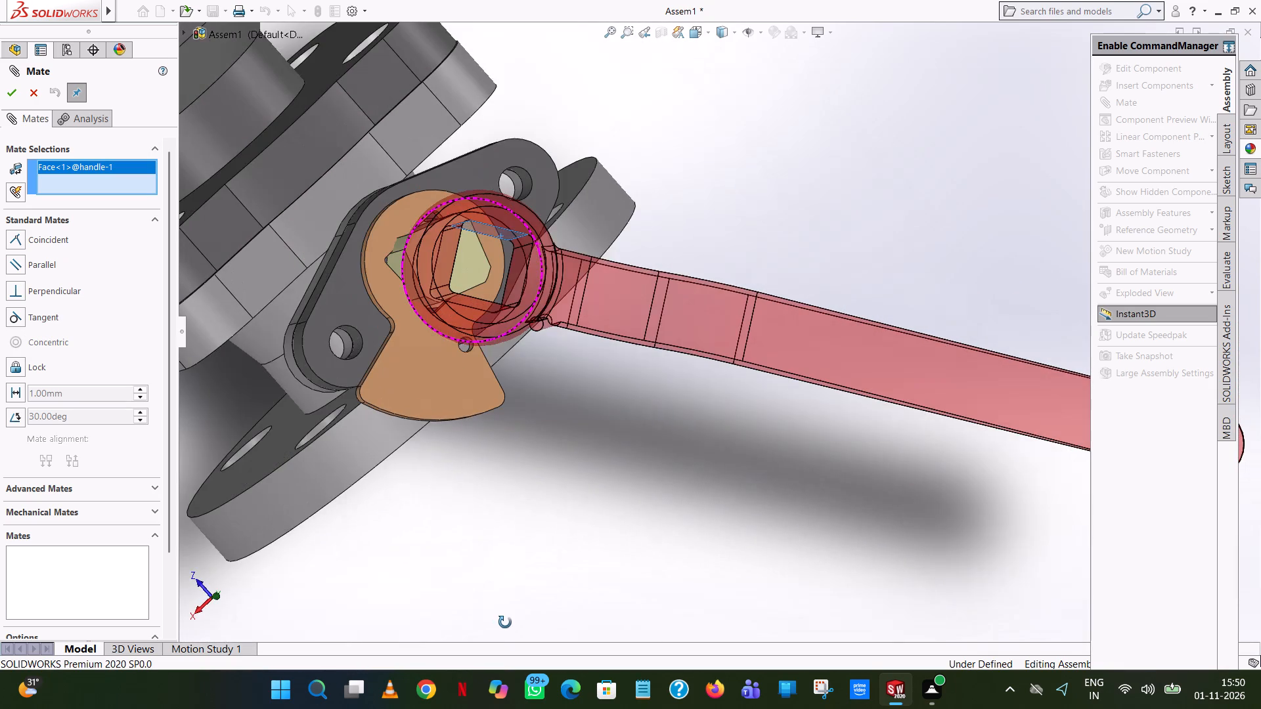
middle_click_drag(505, 622, 503, 620)
middle_click_drag(507, 508, 545, 614)
scroll(515, 541, "down", 1)
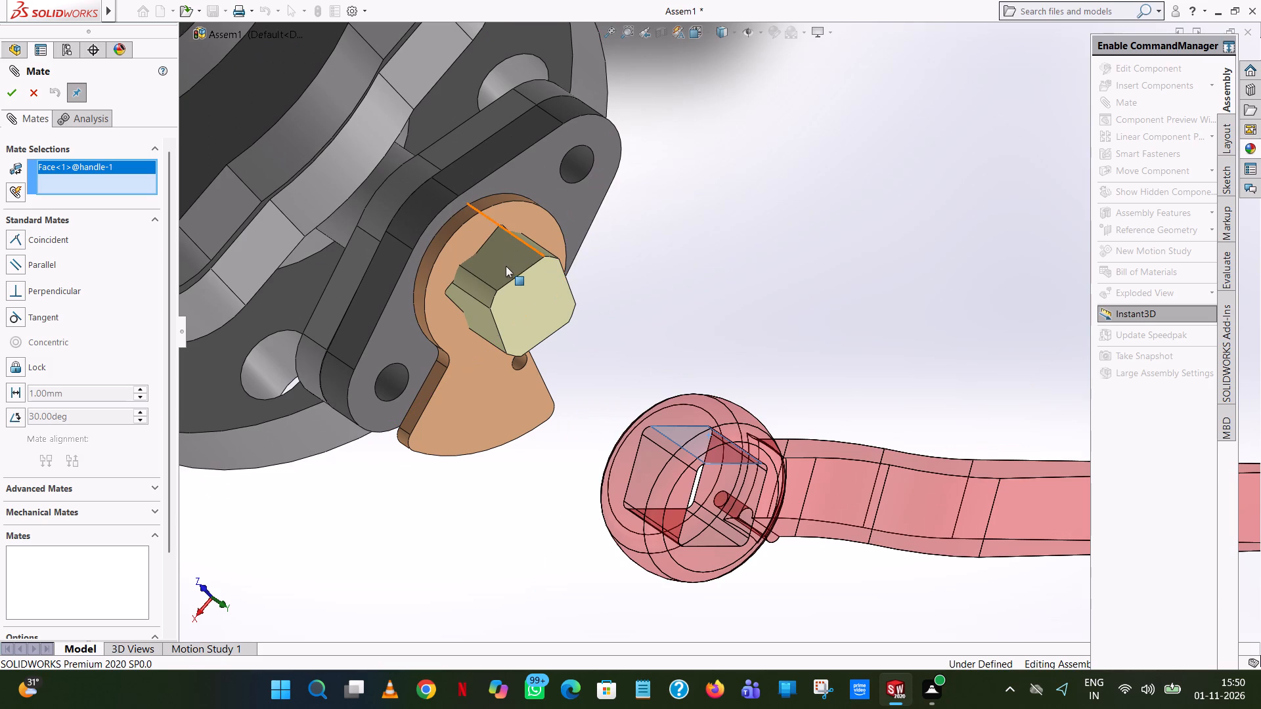
left_click(506, 268)
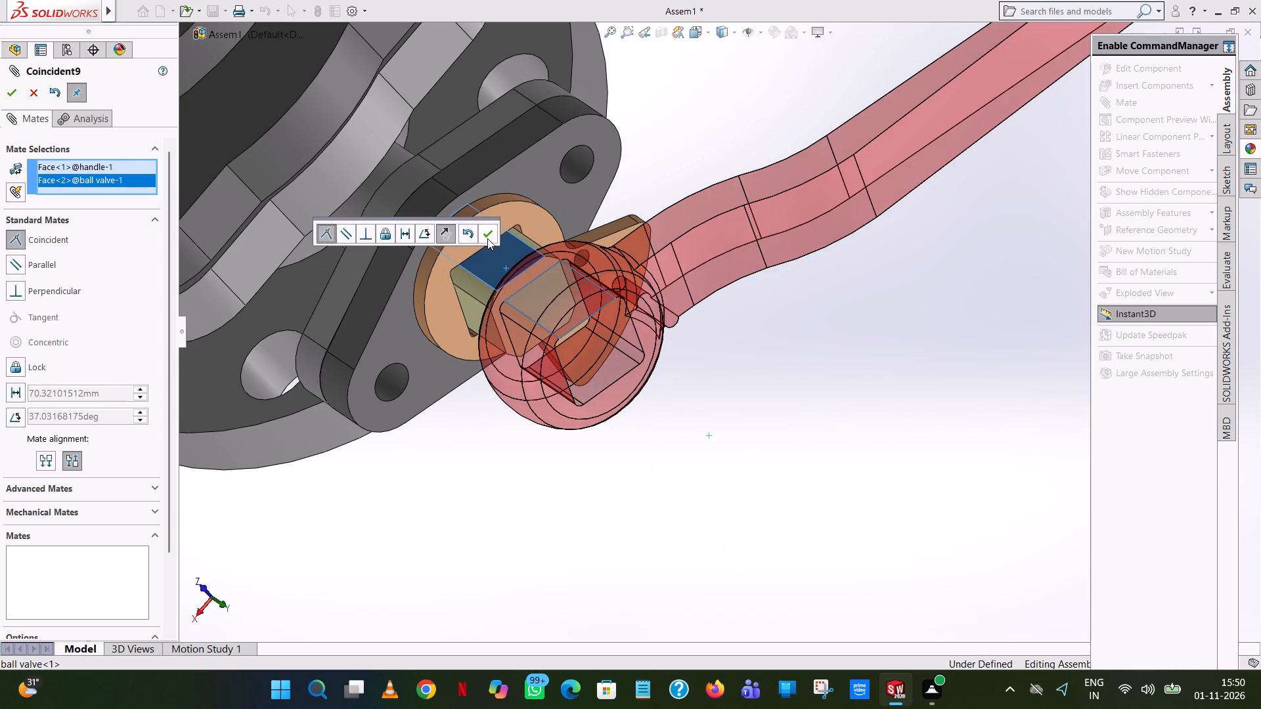
left_click(486, 236)
Swing the handle around the stem to test the new mate and leave its socket clear of the stem.
scroll(645, 395, "up", 1)
middle_click_drag(644, 395, 609, 282)
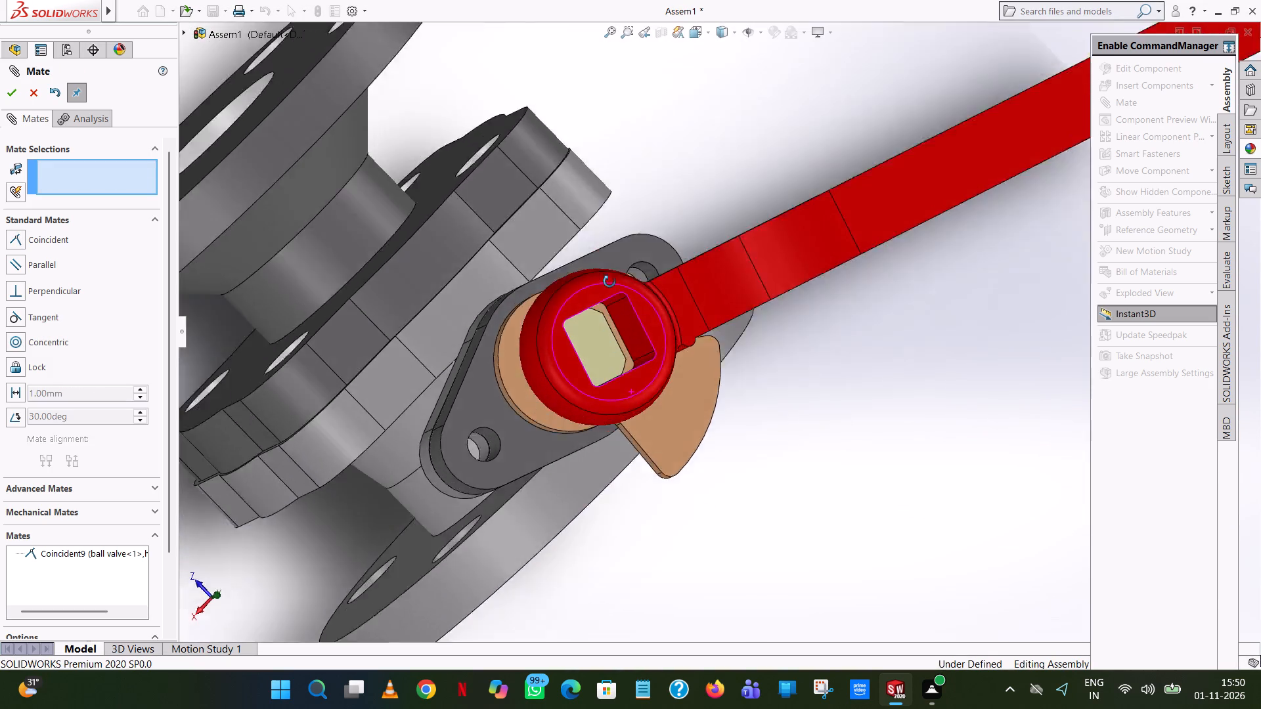
middle_click_drag(609, 282, 577, 262)
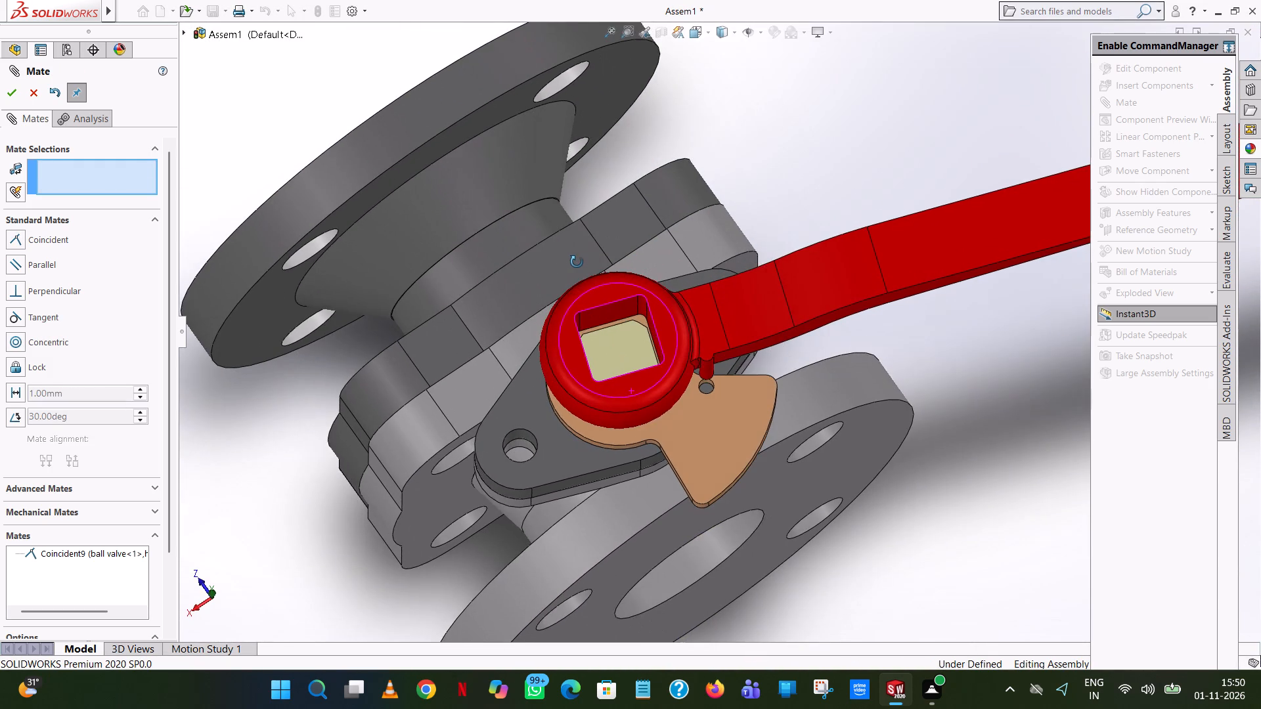
middle_click_drag(577, 262, 578, 263)
left_click_drag(983, 233, 928, 347)
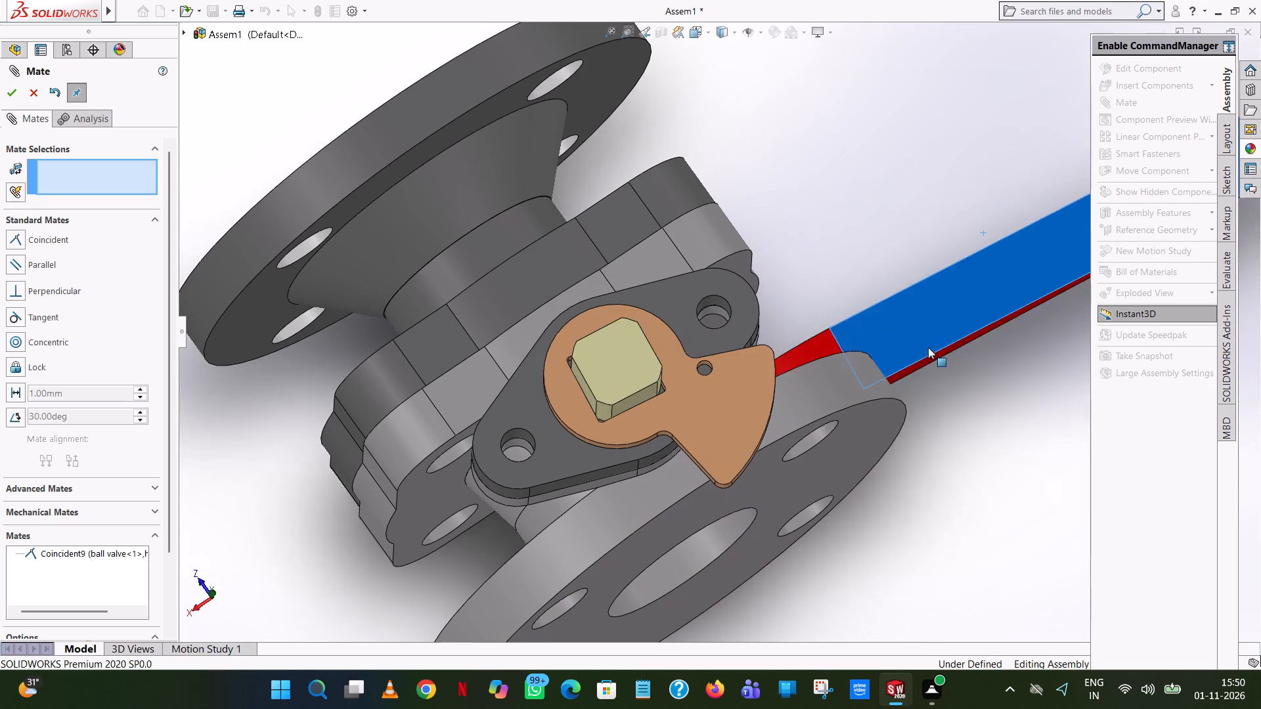
left_click_drag(928, 347, 898, 30)
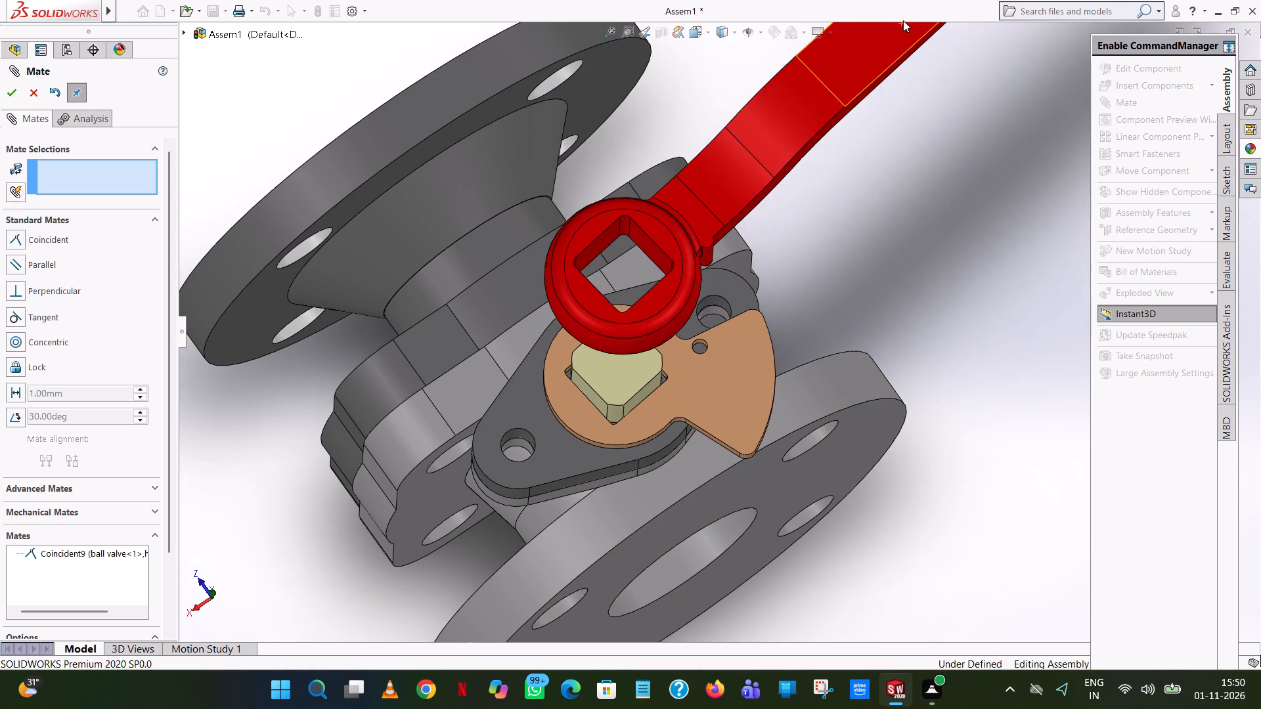
left_click(903, 20)
left_click(893, 240)
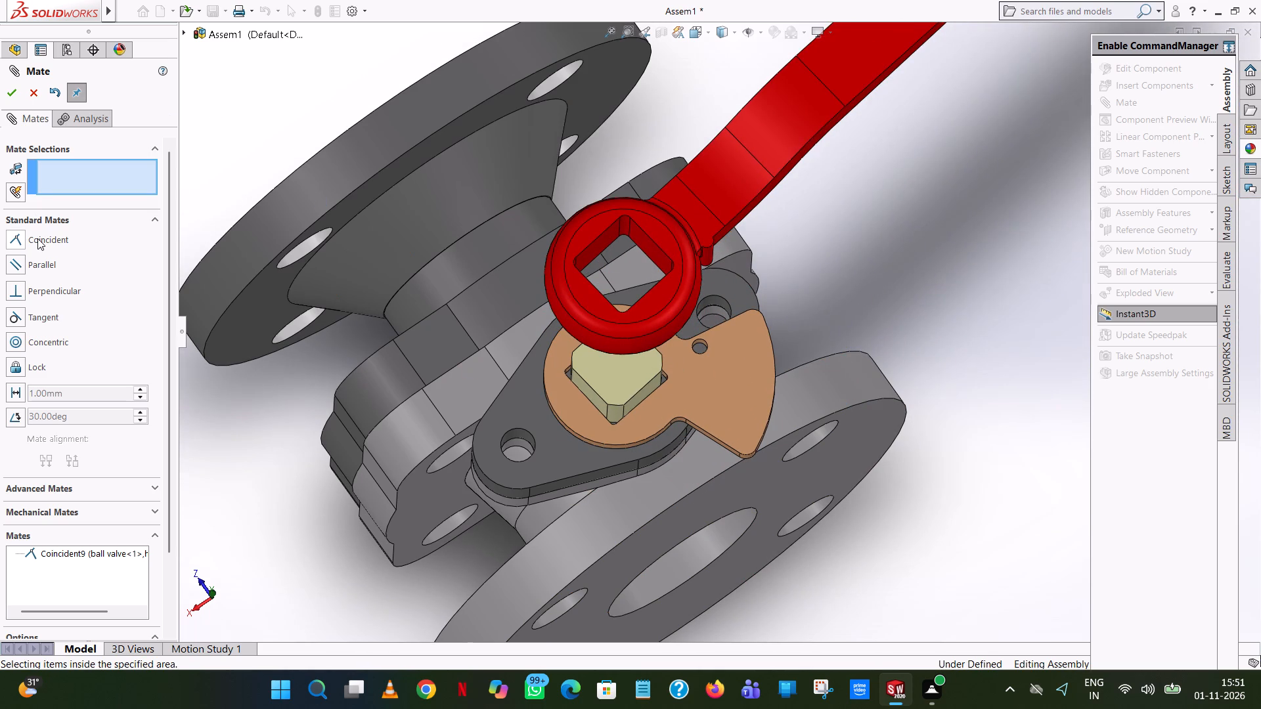
Mate the round edge on the underside of the handle's socket coincident with the lock lever's top face.
left_click(37, 238)
middle_click_drag(517, 338, 561, 147)
scroll(691, 205, "up", 5)
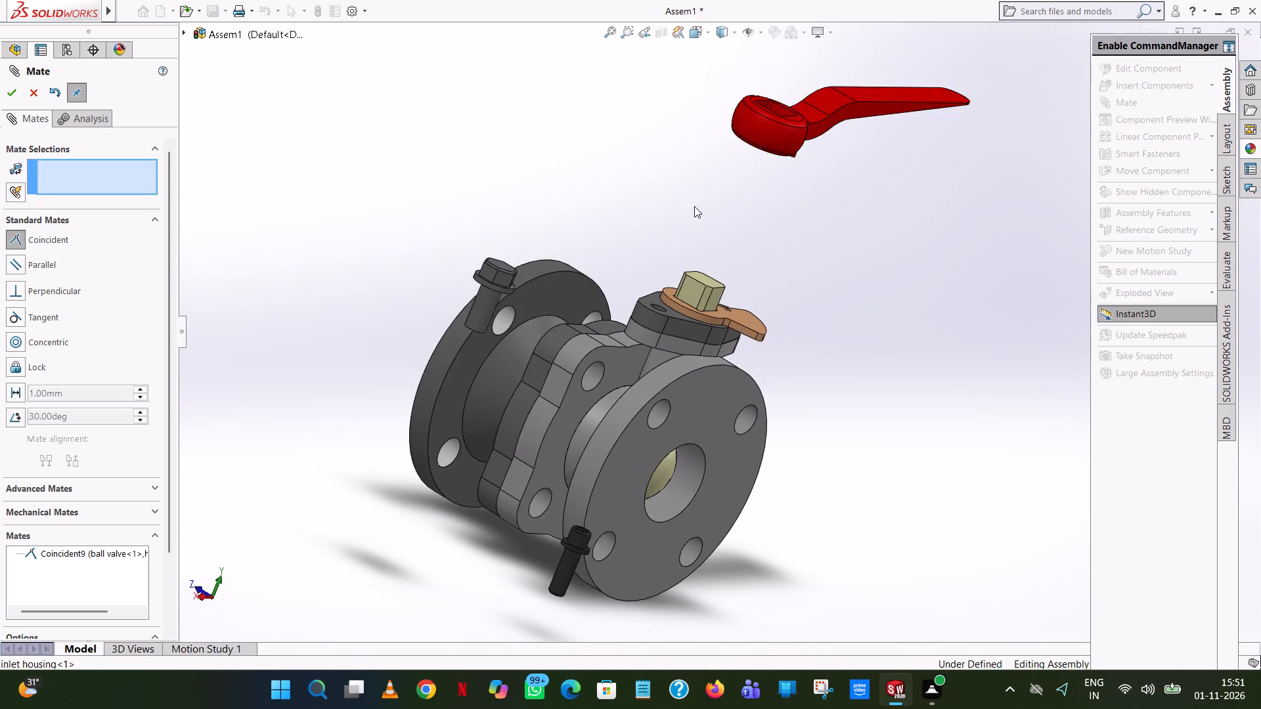
middle_click_drag(695, 207, 738, 118)
scroll(749, 188, "down", 7)
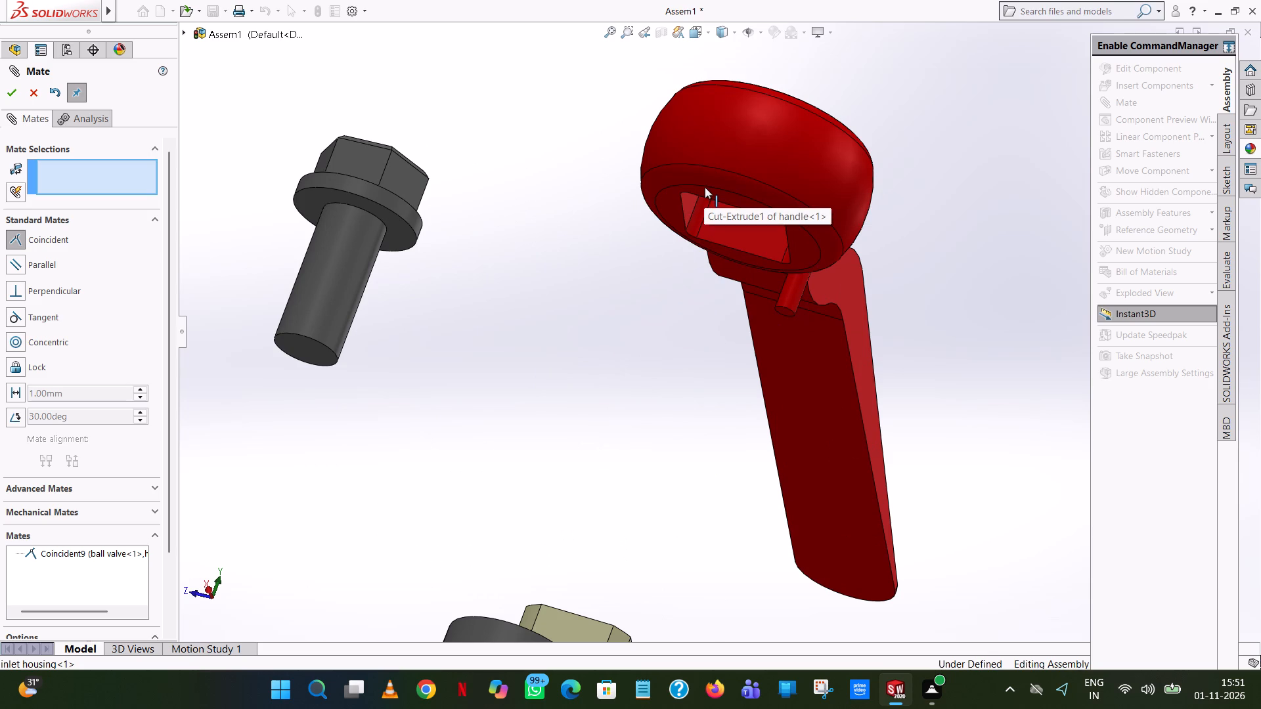
left_click(705, 187)
scroll(691, 246, "up", 6)
middle_click_drag(687, 263, 615, 473)
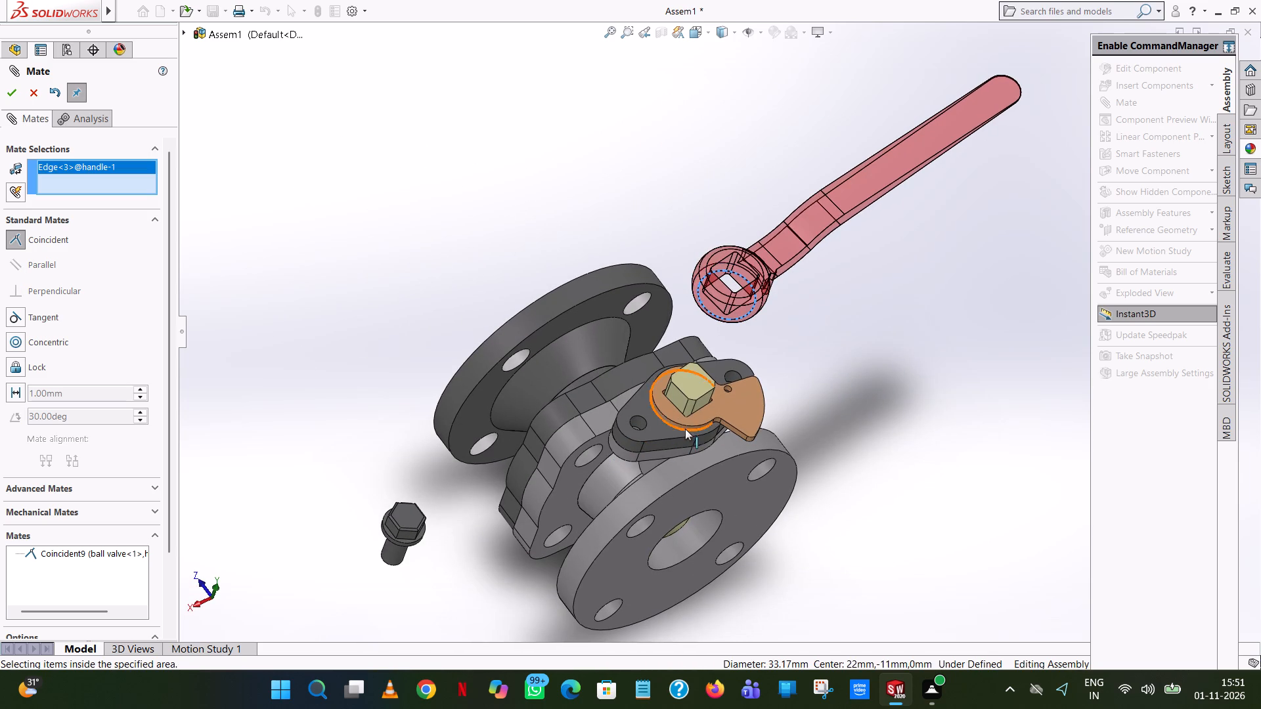
left_click(677, 412)
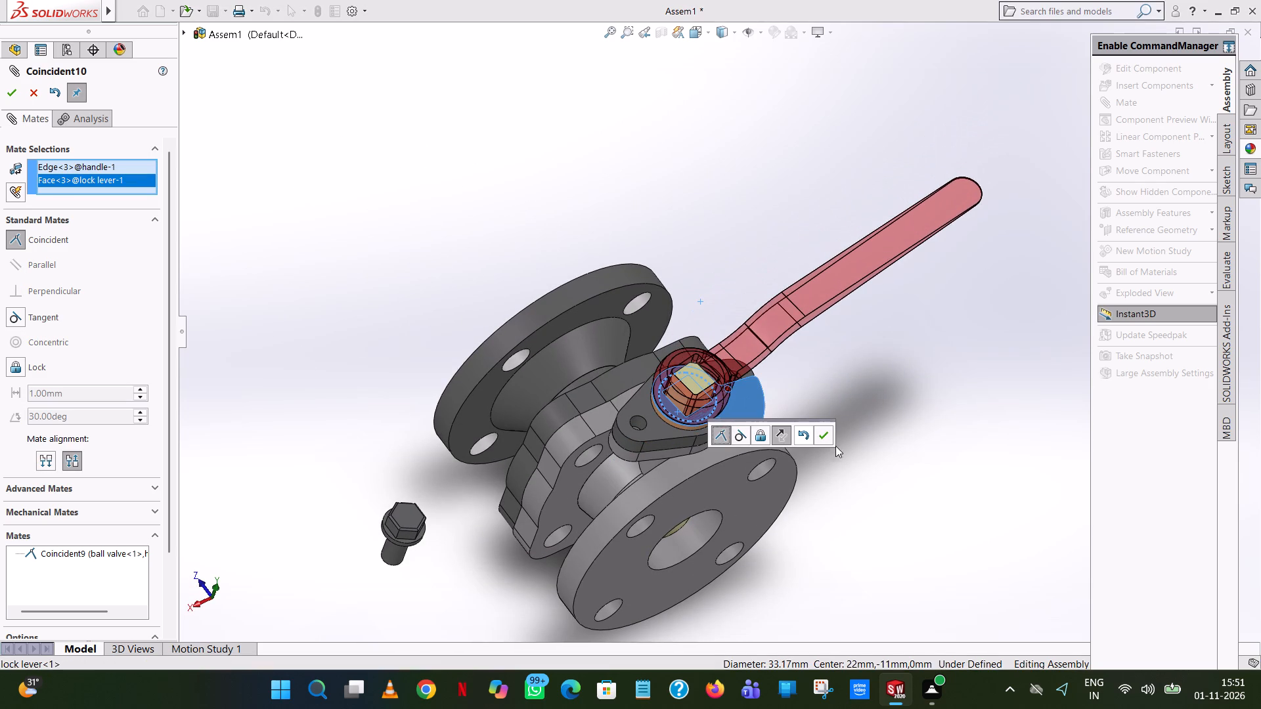
left_click(825, 437)
Raise the ball valve so its square stem protrudes above the handle's socket.
middle_click_drag(803, 386, 742, 413)
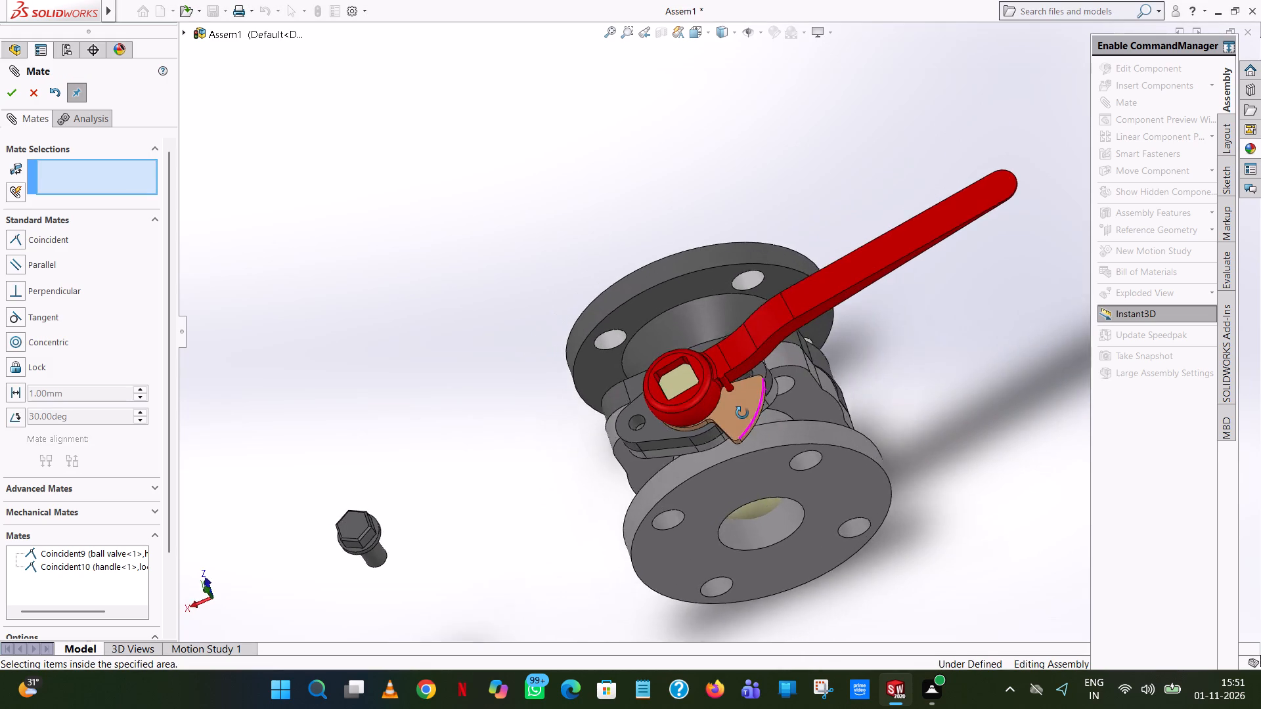
middle_click_drag(742, 413, 774, 572)
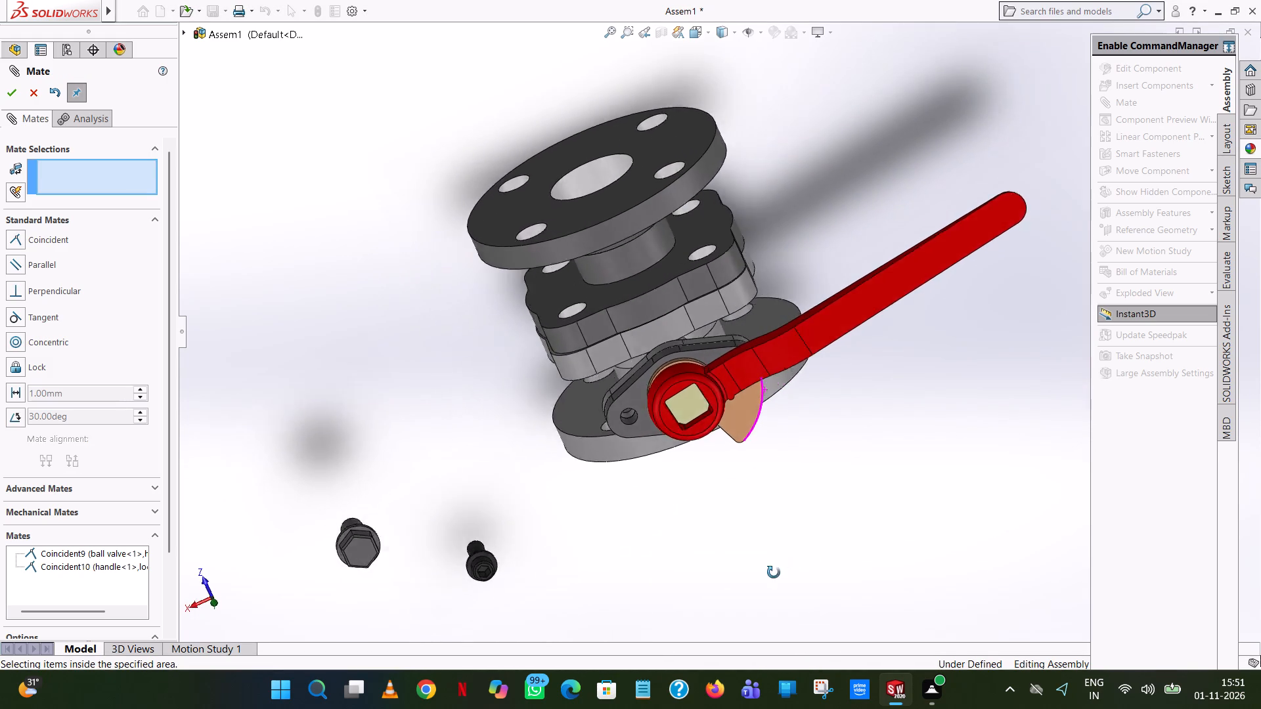
middle_click_drag(774, 572, 735, 604)
middle_click_drag(780, 507, 846, 244)
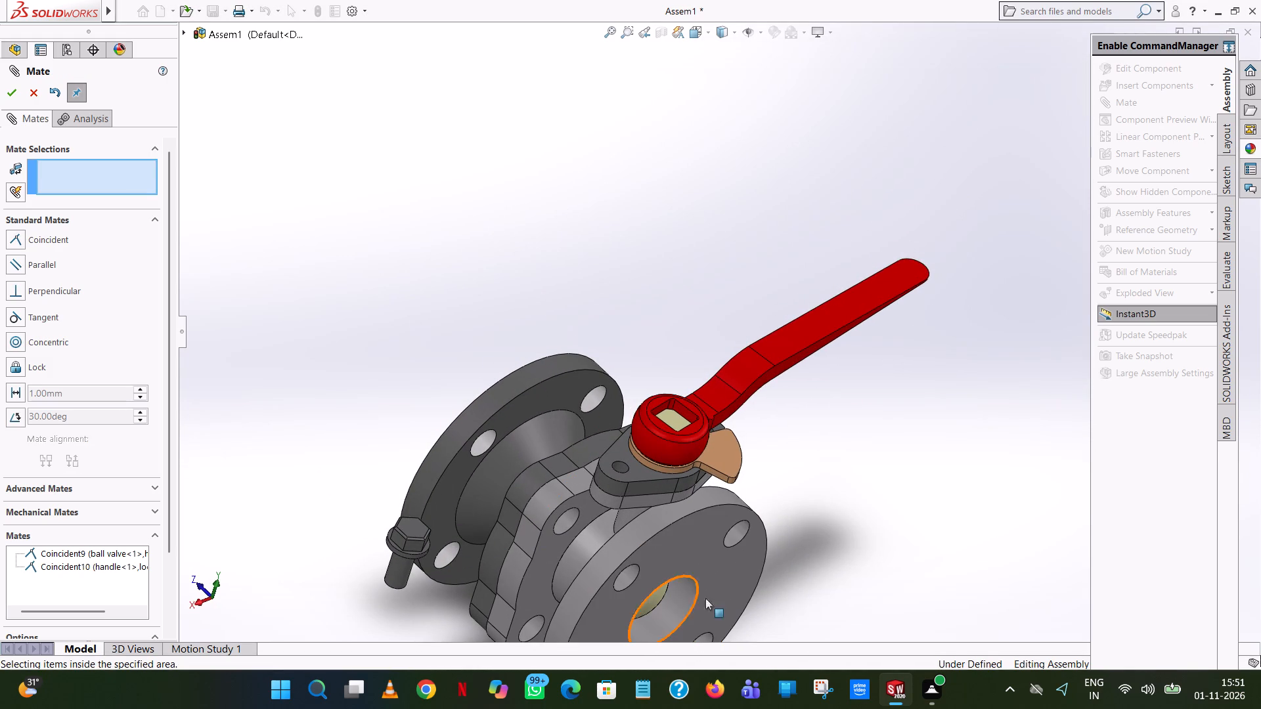
left_click_drag(655, 600, 664, 574)
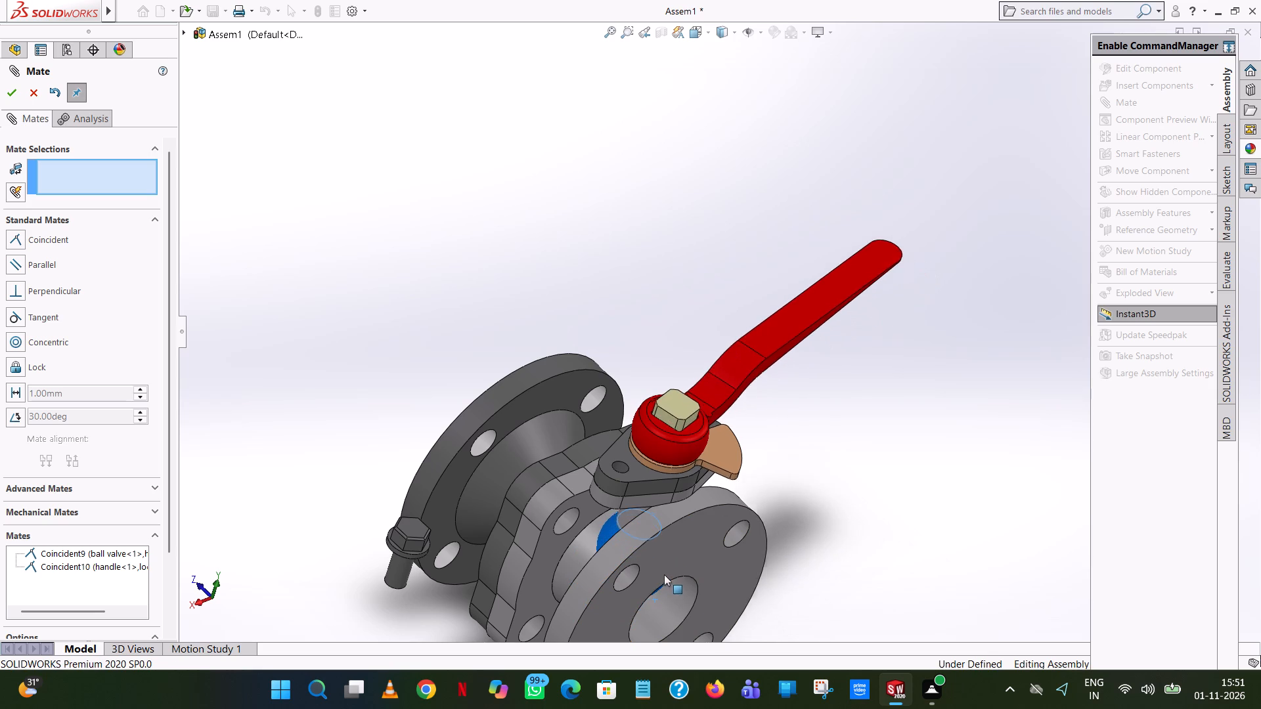
left_click_drag(664, 574, 672, 557)
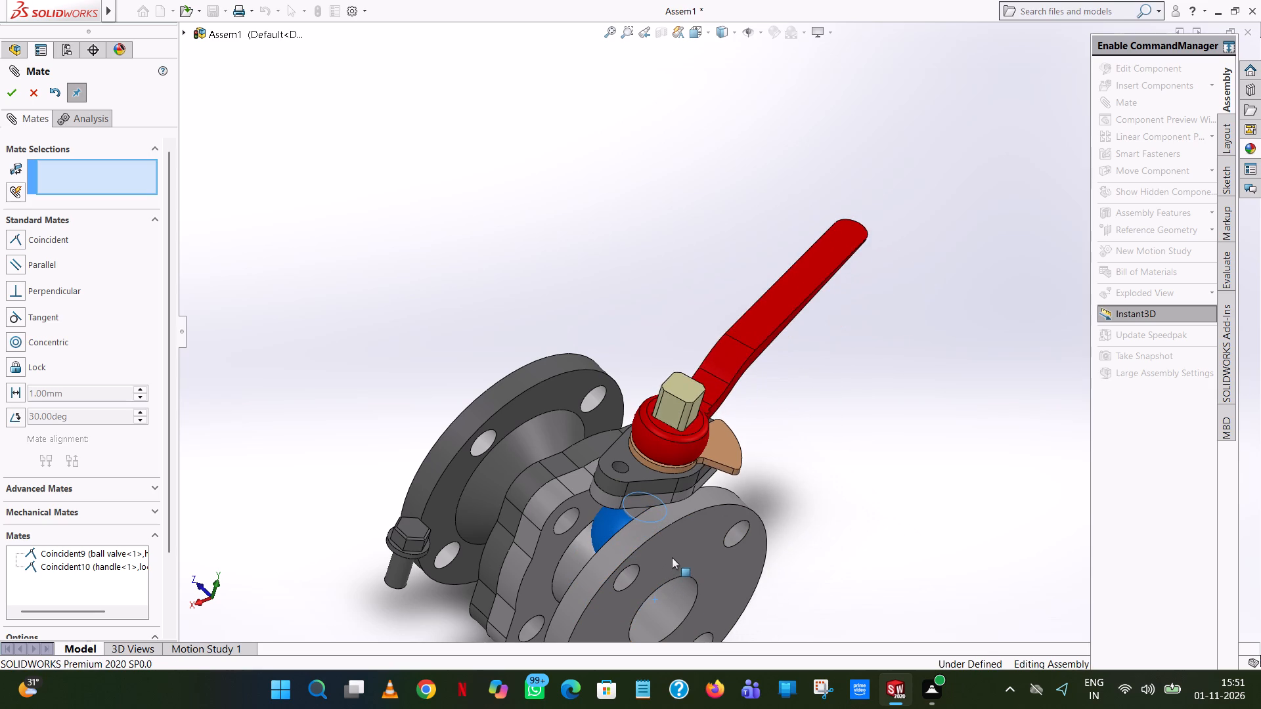
left_click_drag(672, 557, 669, 561)
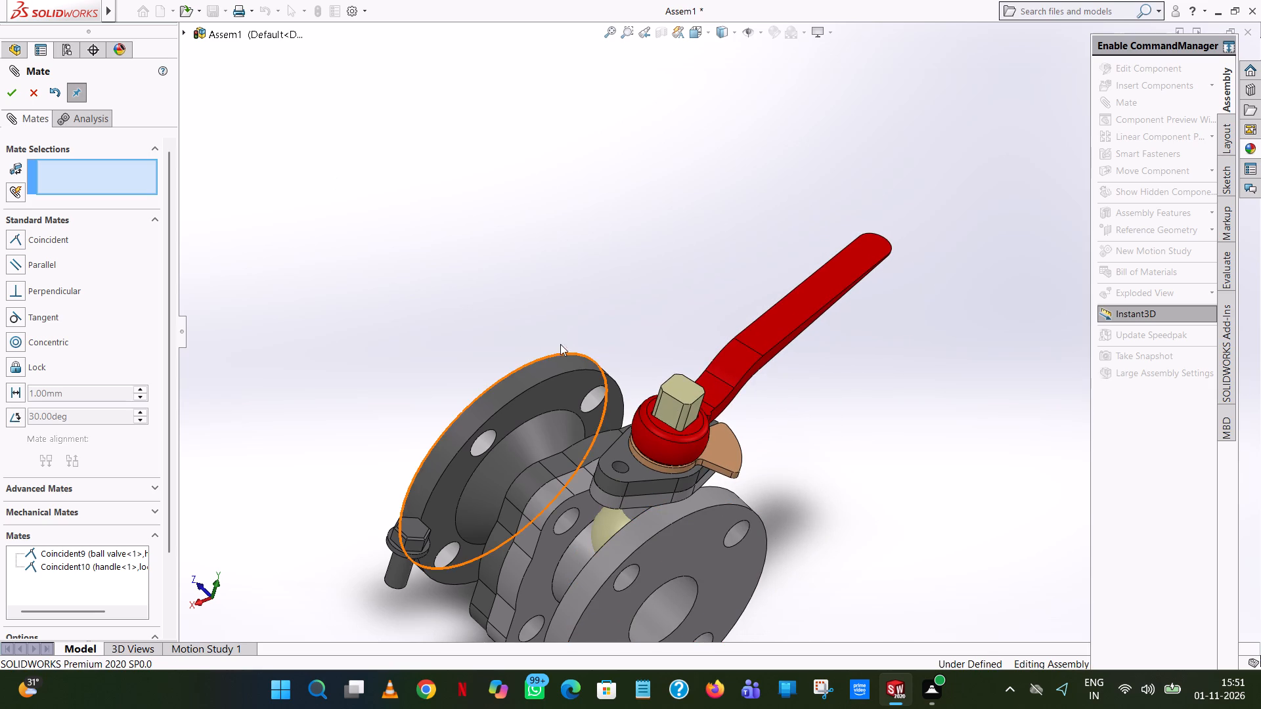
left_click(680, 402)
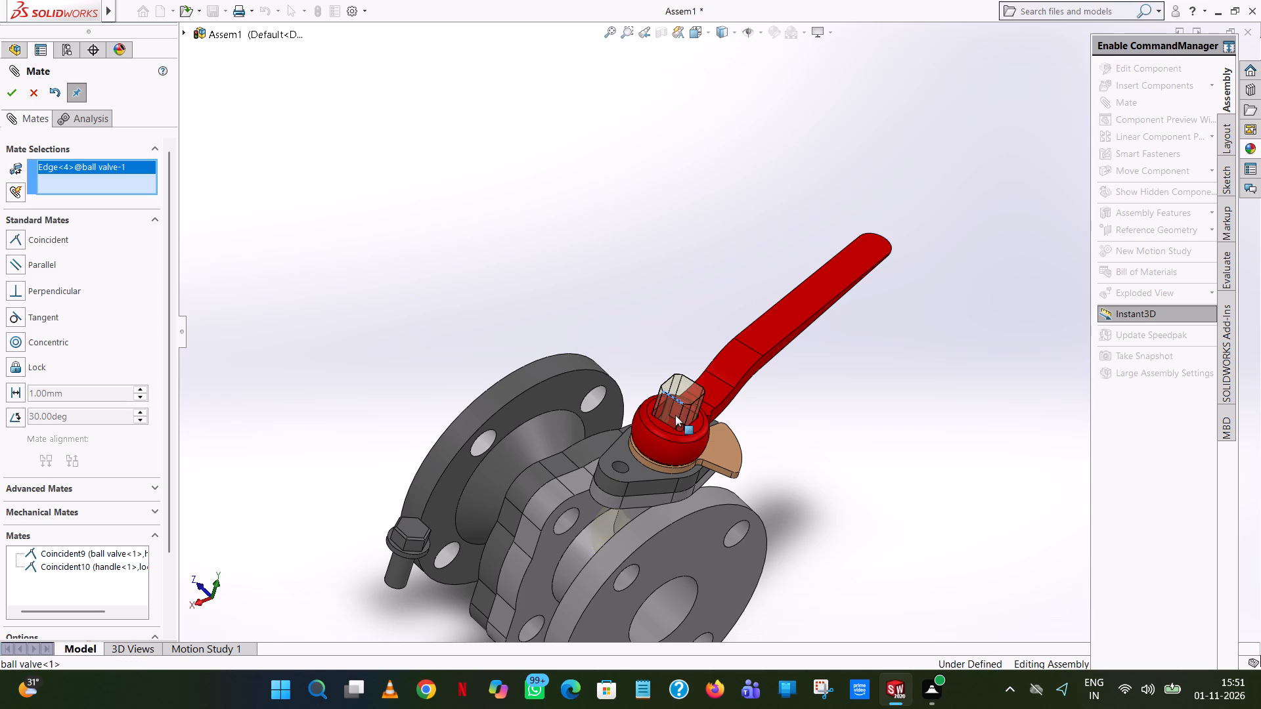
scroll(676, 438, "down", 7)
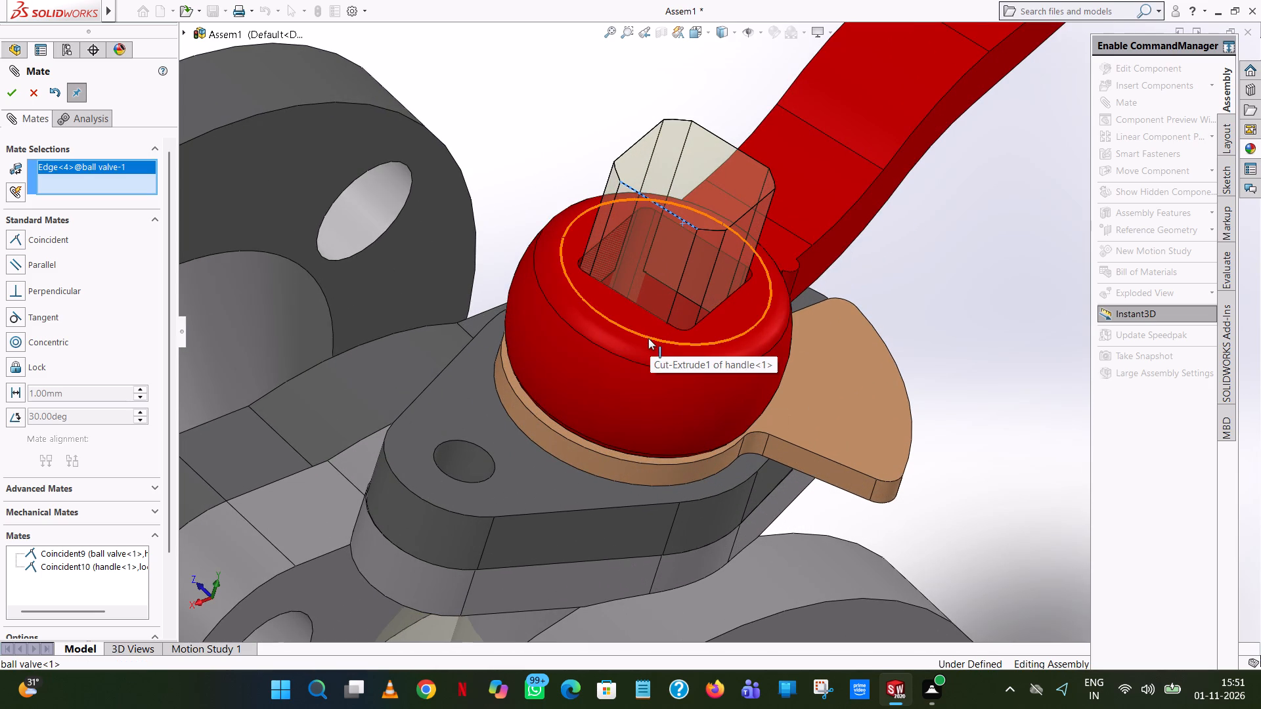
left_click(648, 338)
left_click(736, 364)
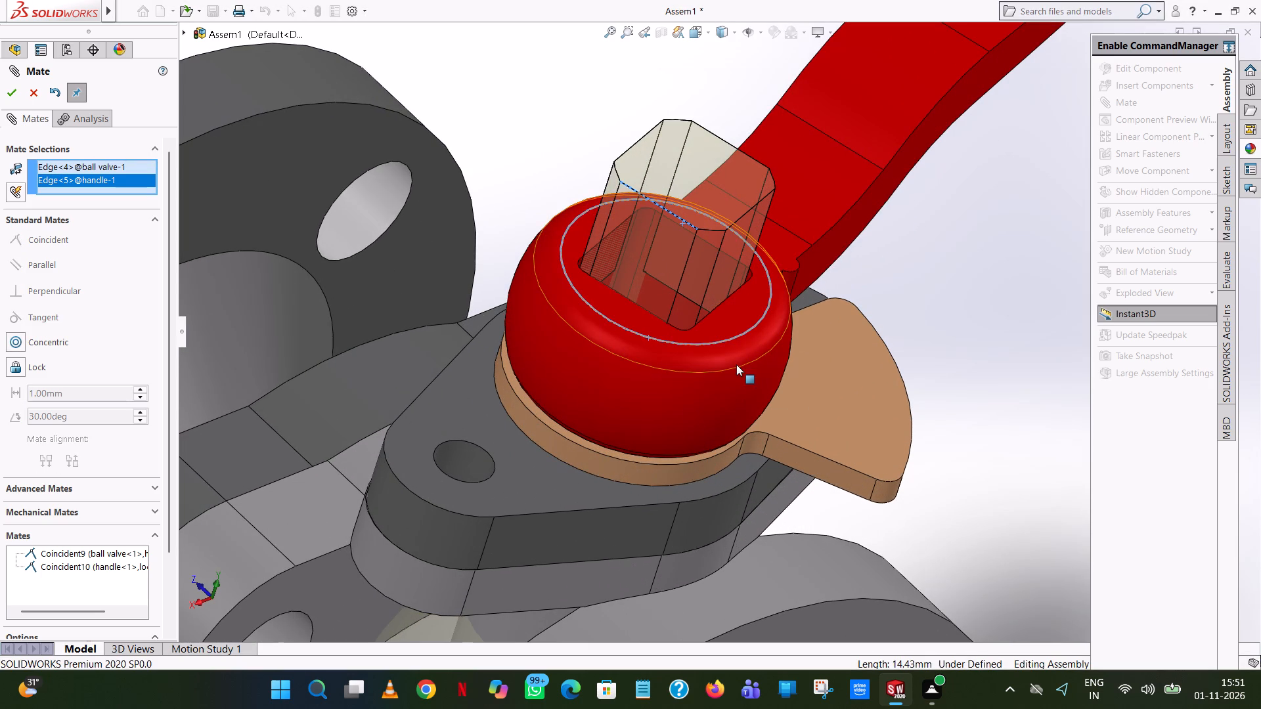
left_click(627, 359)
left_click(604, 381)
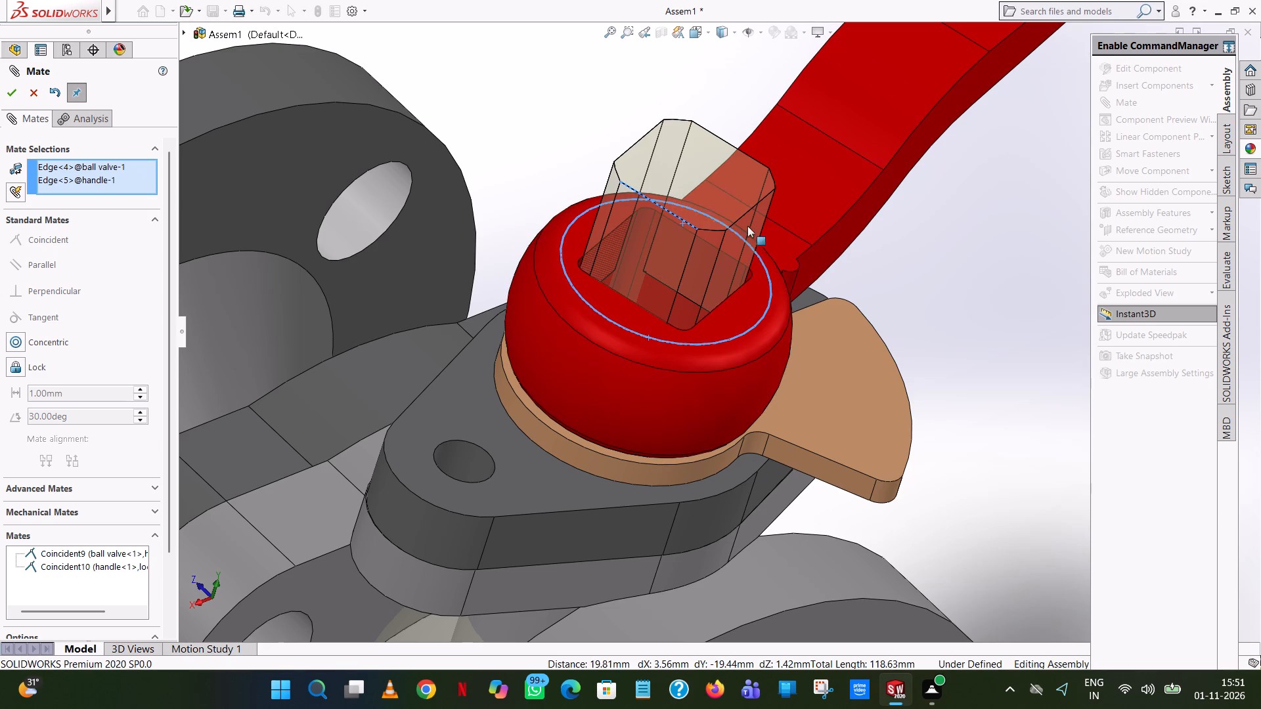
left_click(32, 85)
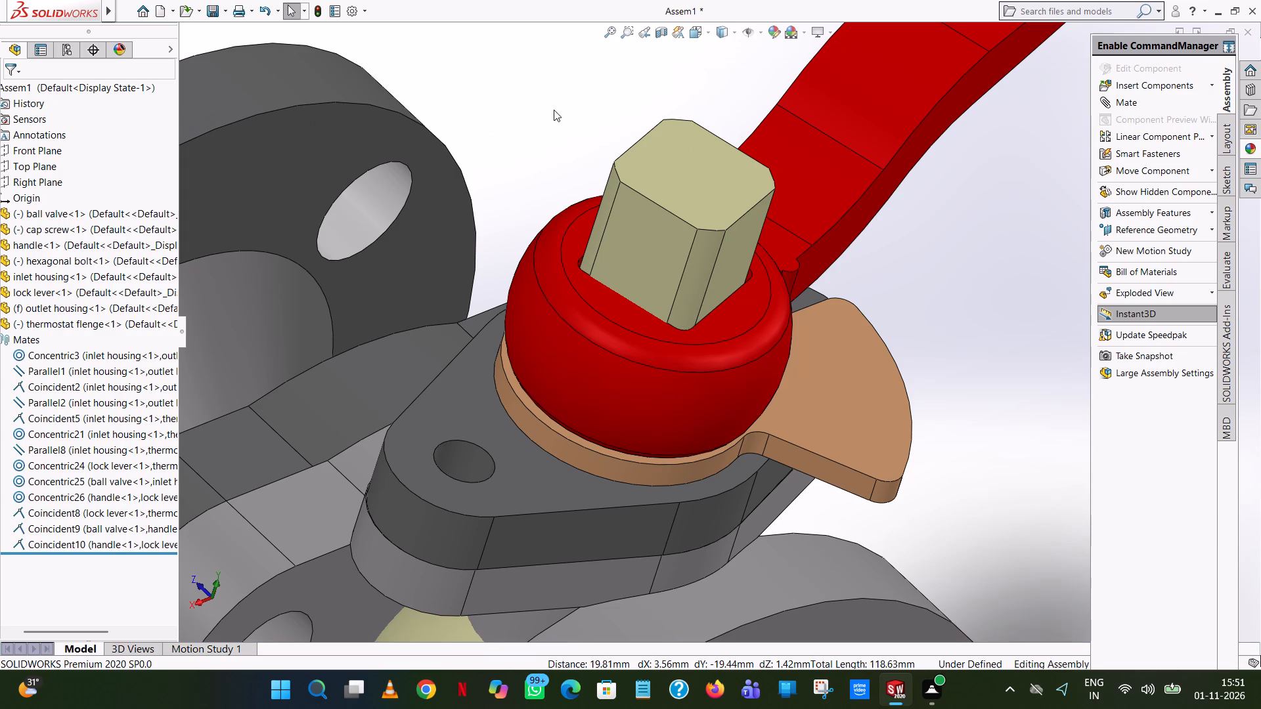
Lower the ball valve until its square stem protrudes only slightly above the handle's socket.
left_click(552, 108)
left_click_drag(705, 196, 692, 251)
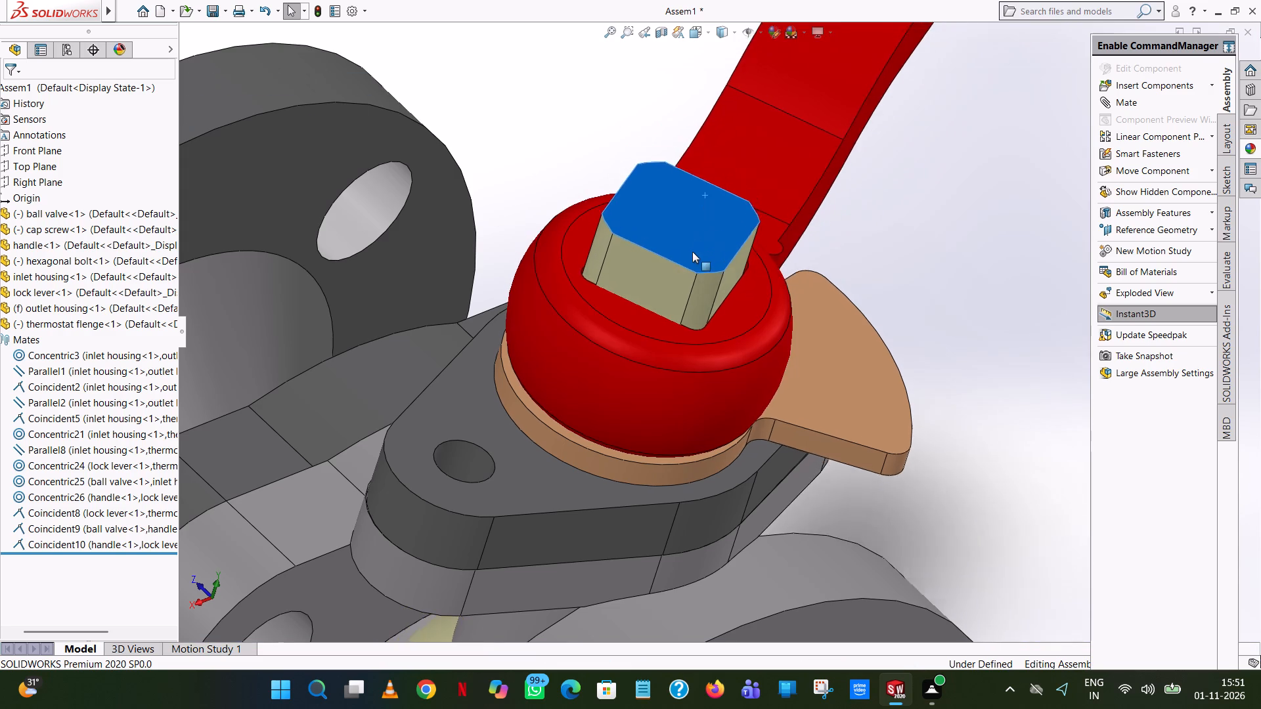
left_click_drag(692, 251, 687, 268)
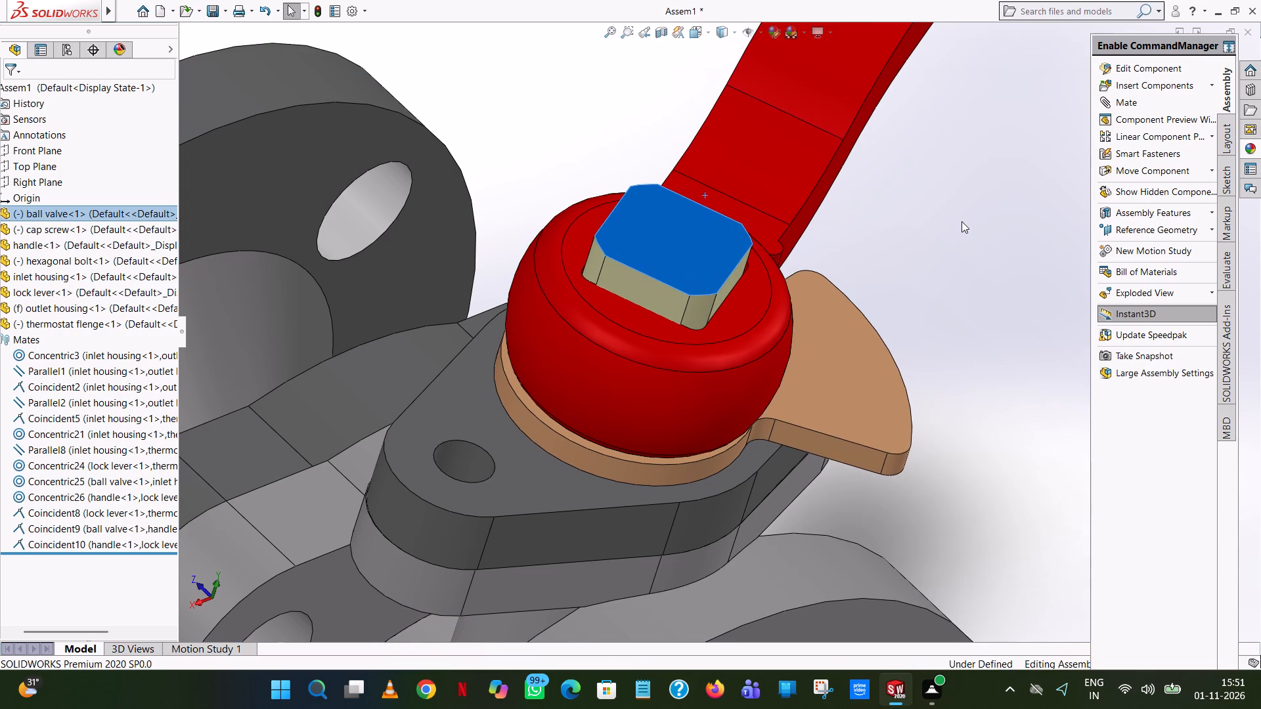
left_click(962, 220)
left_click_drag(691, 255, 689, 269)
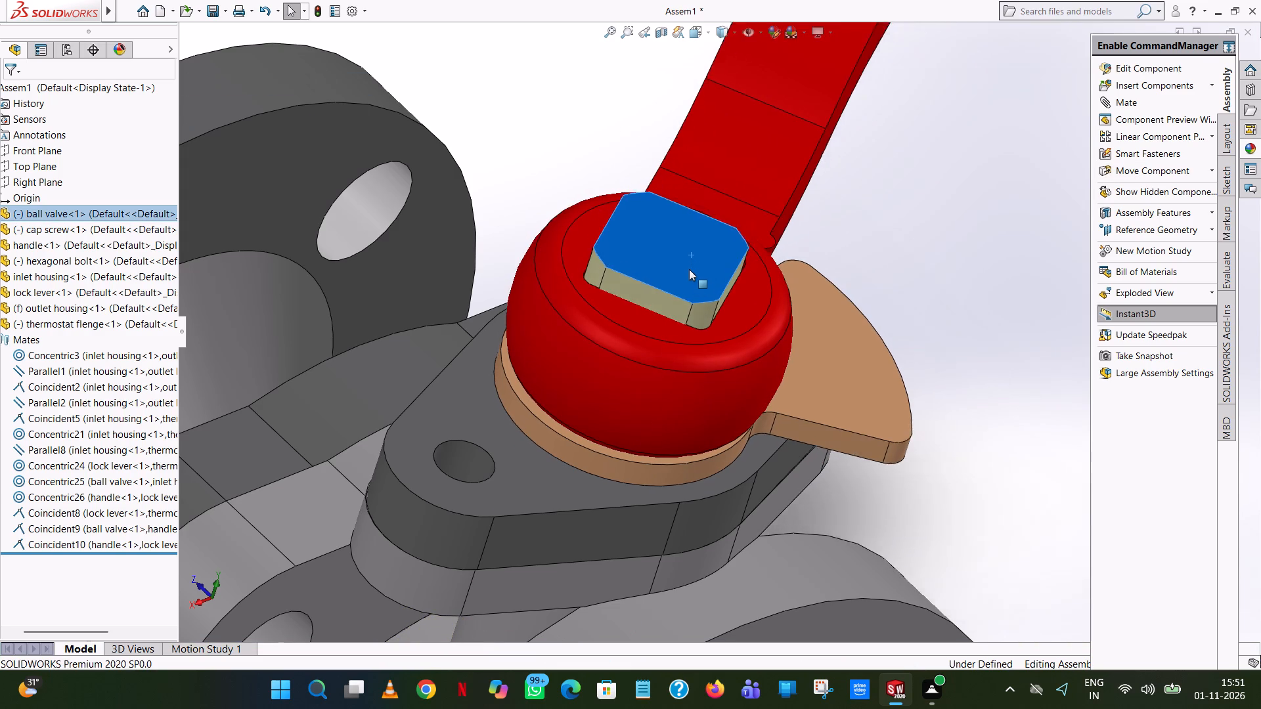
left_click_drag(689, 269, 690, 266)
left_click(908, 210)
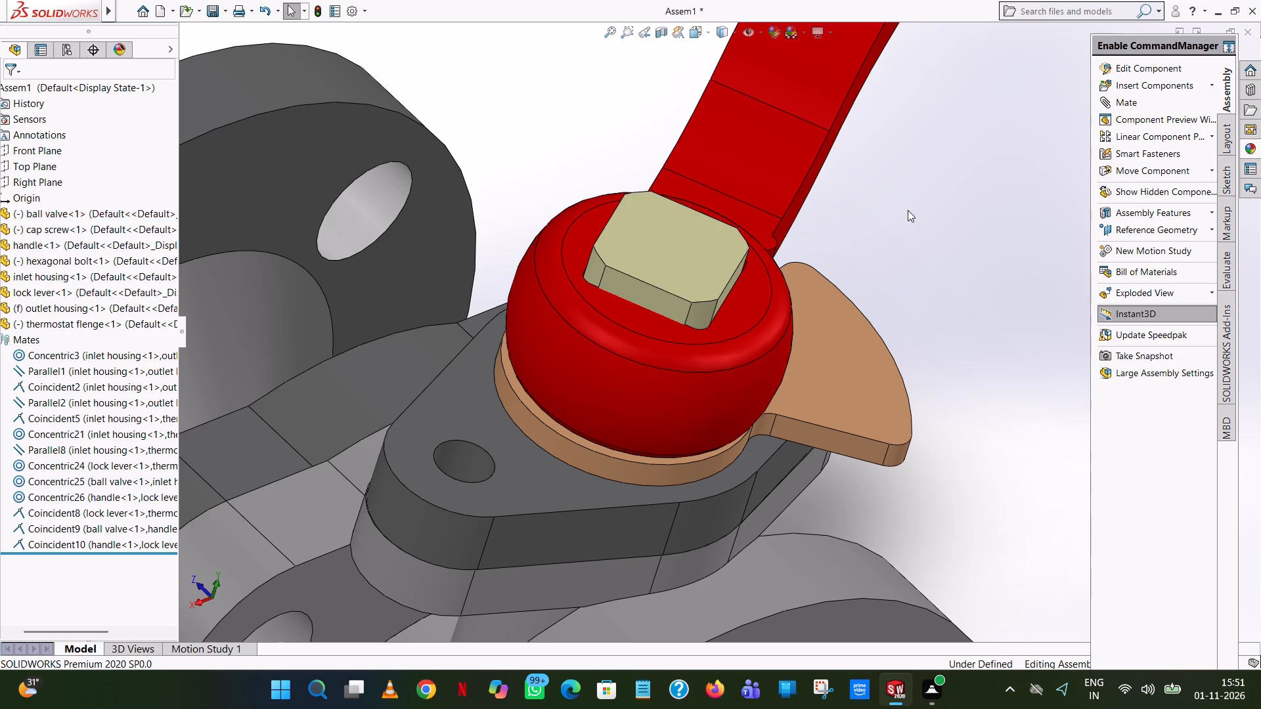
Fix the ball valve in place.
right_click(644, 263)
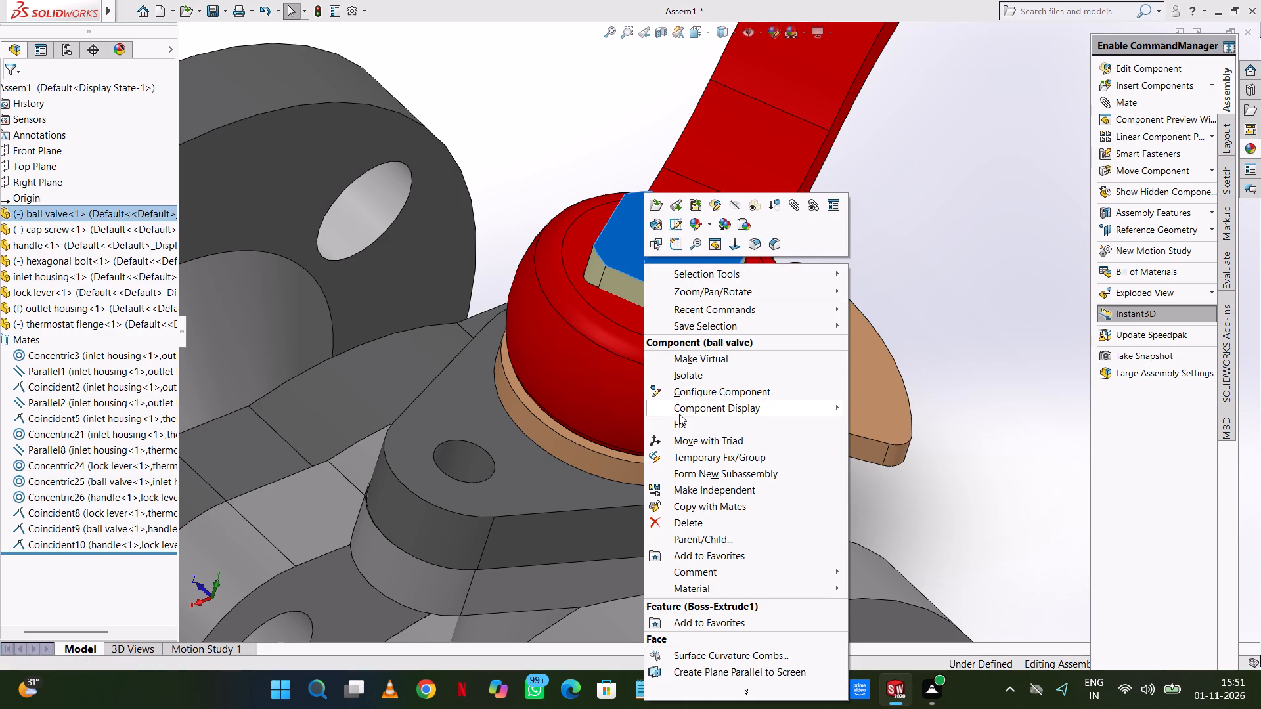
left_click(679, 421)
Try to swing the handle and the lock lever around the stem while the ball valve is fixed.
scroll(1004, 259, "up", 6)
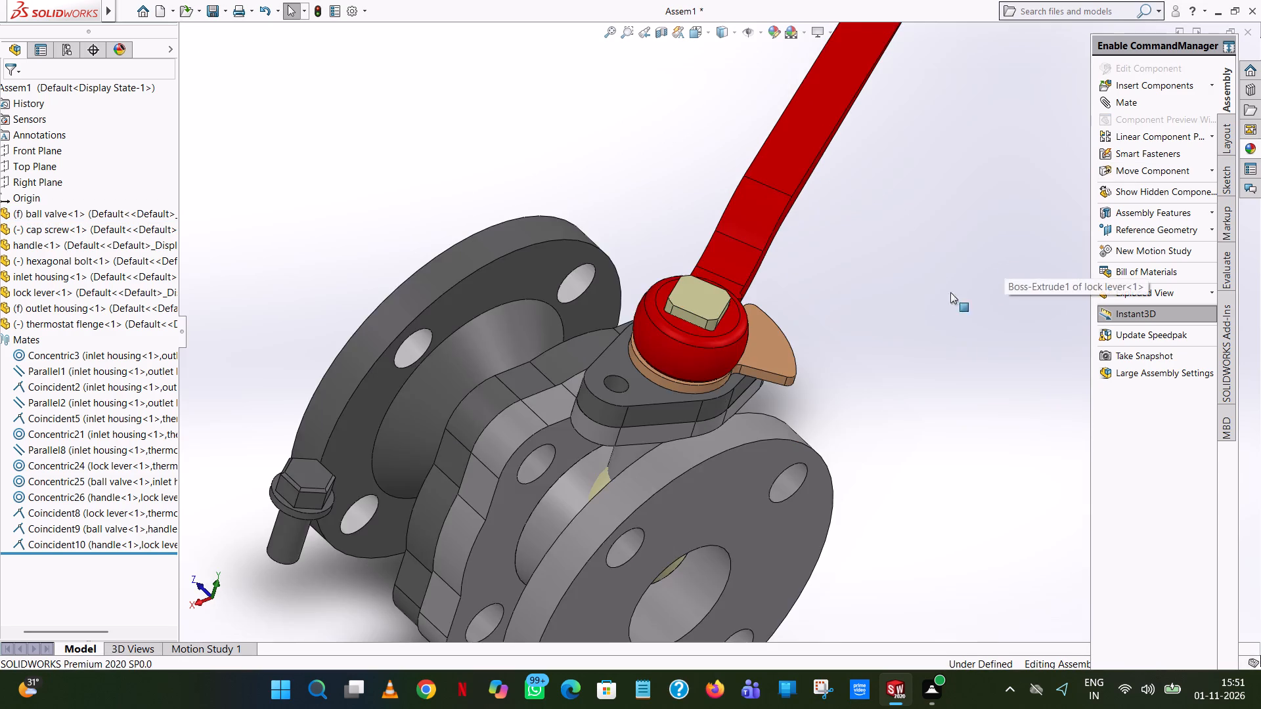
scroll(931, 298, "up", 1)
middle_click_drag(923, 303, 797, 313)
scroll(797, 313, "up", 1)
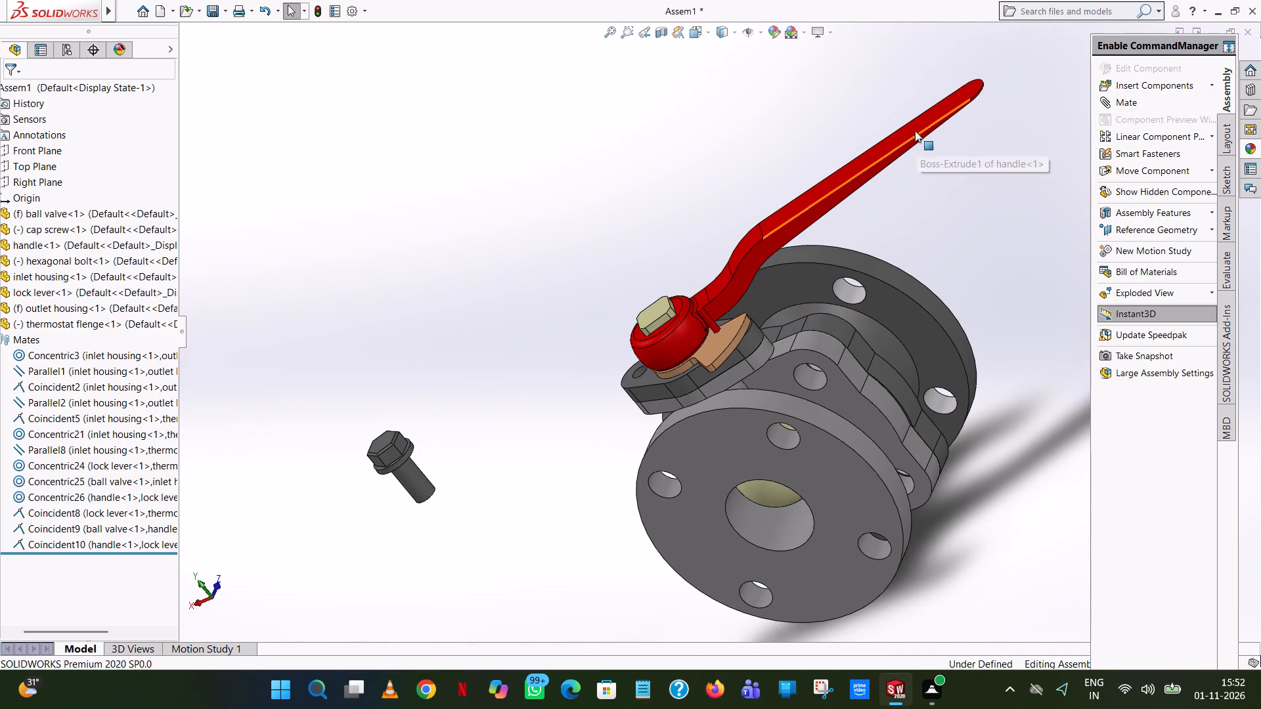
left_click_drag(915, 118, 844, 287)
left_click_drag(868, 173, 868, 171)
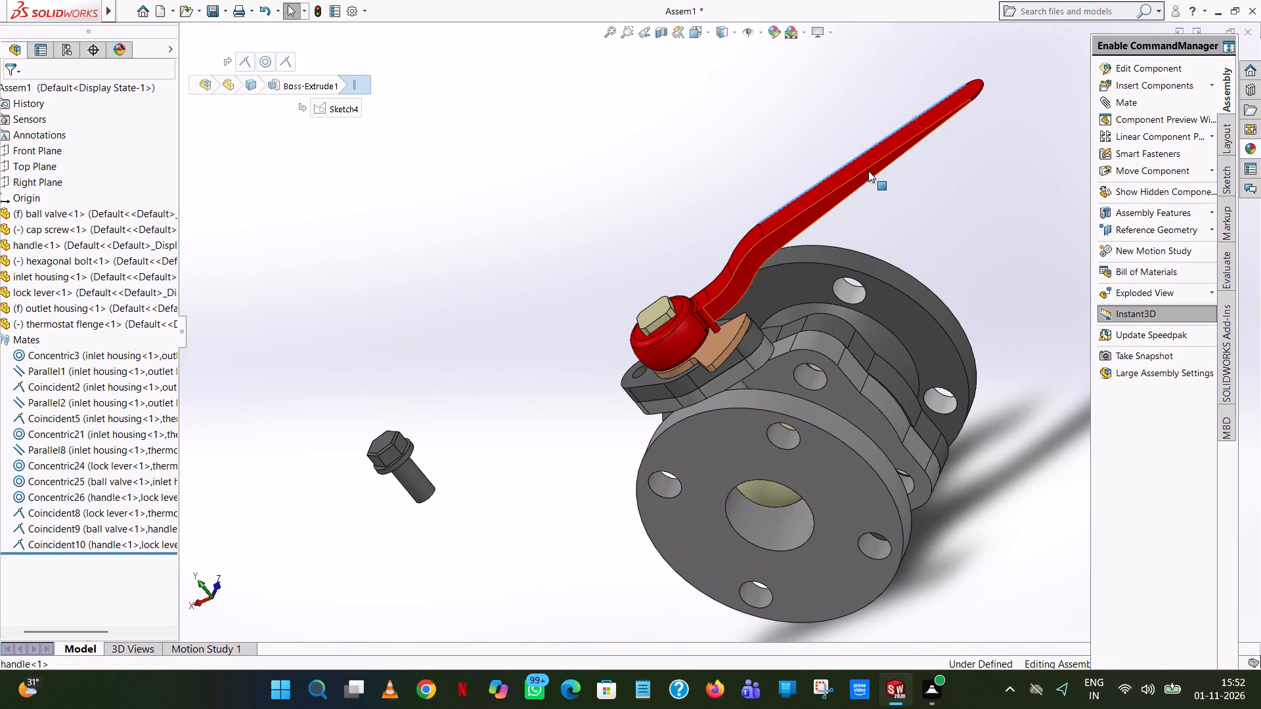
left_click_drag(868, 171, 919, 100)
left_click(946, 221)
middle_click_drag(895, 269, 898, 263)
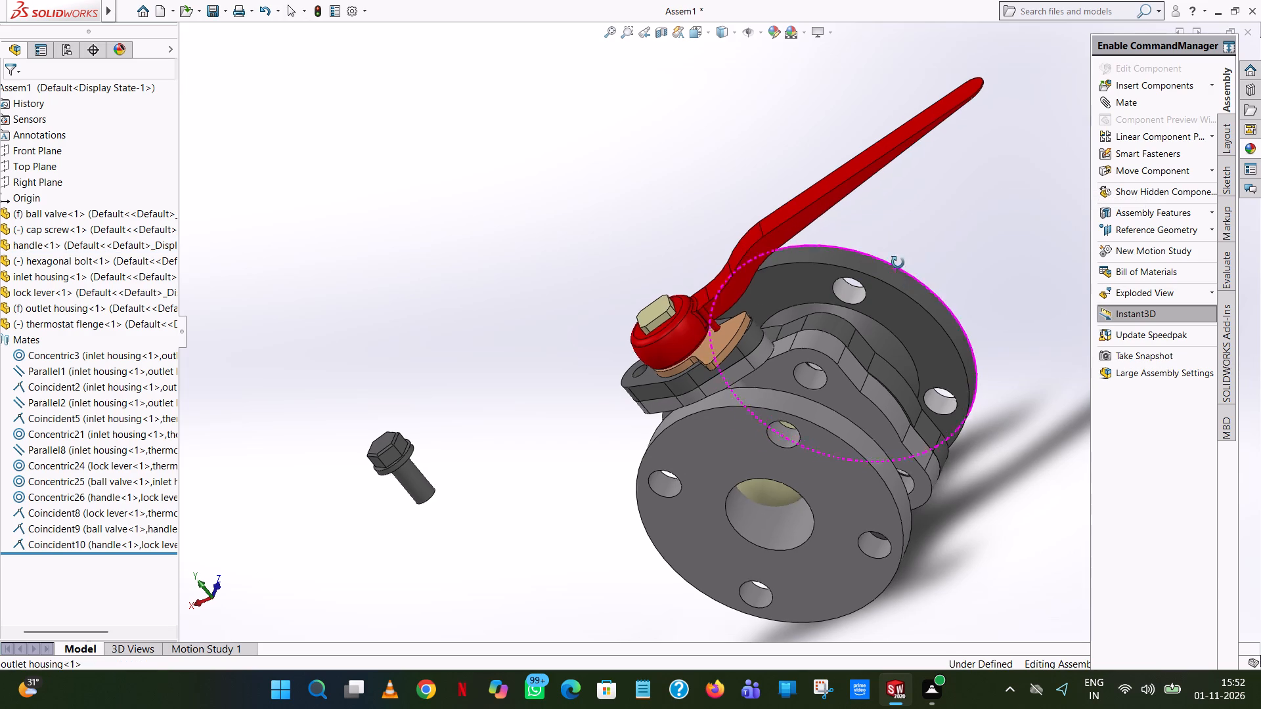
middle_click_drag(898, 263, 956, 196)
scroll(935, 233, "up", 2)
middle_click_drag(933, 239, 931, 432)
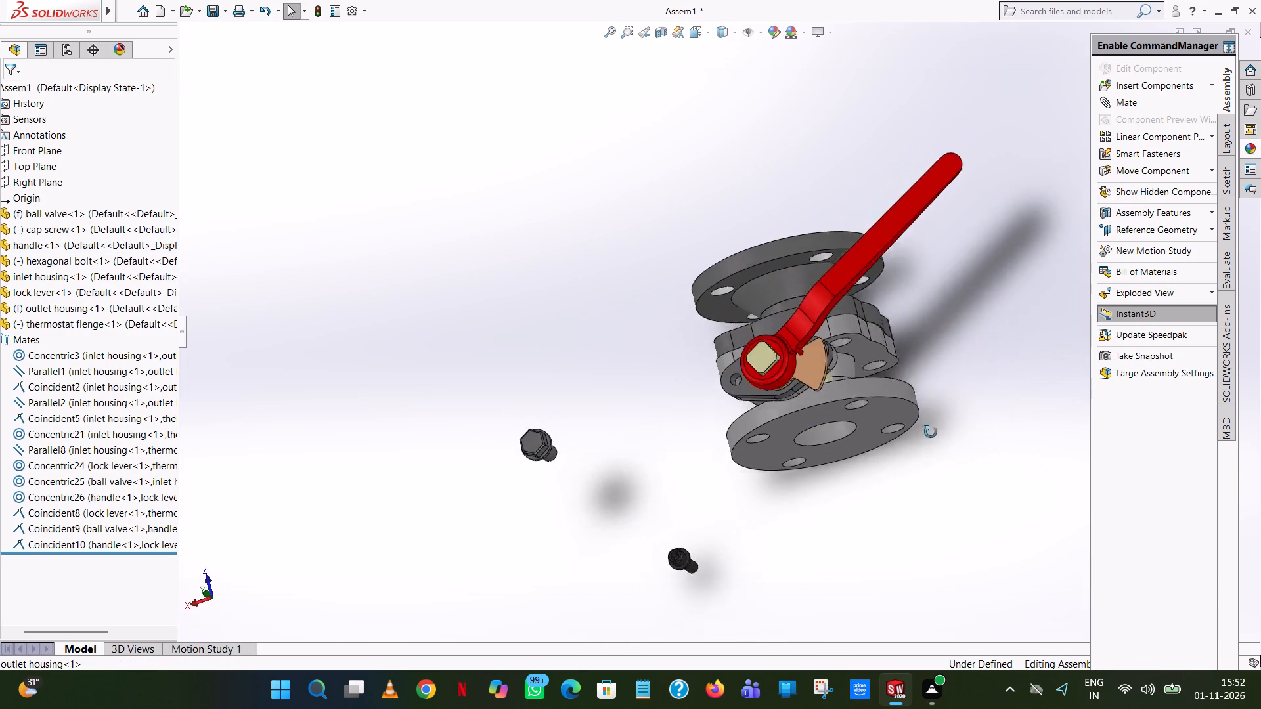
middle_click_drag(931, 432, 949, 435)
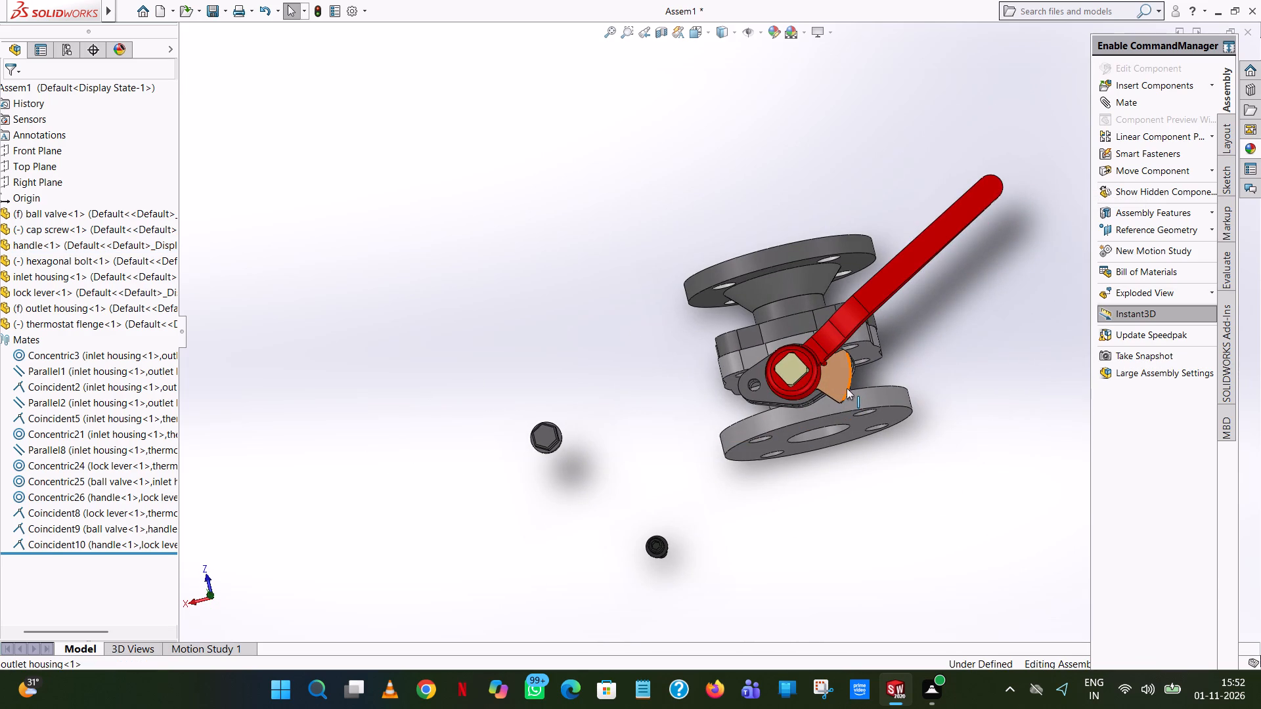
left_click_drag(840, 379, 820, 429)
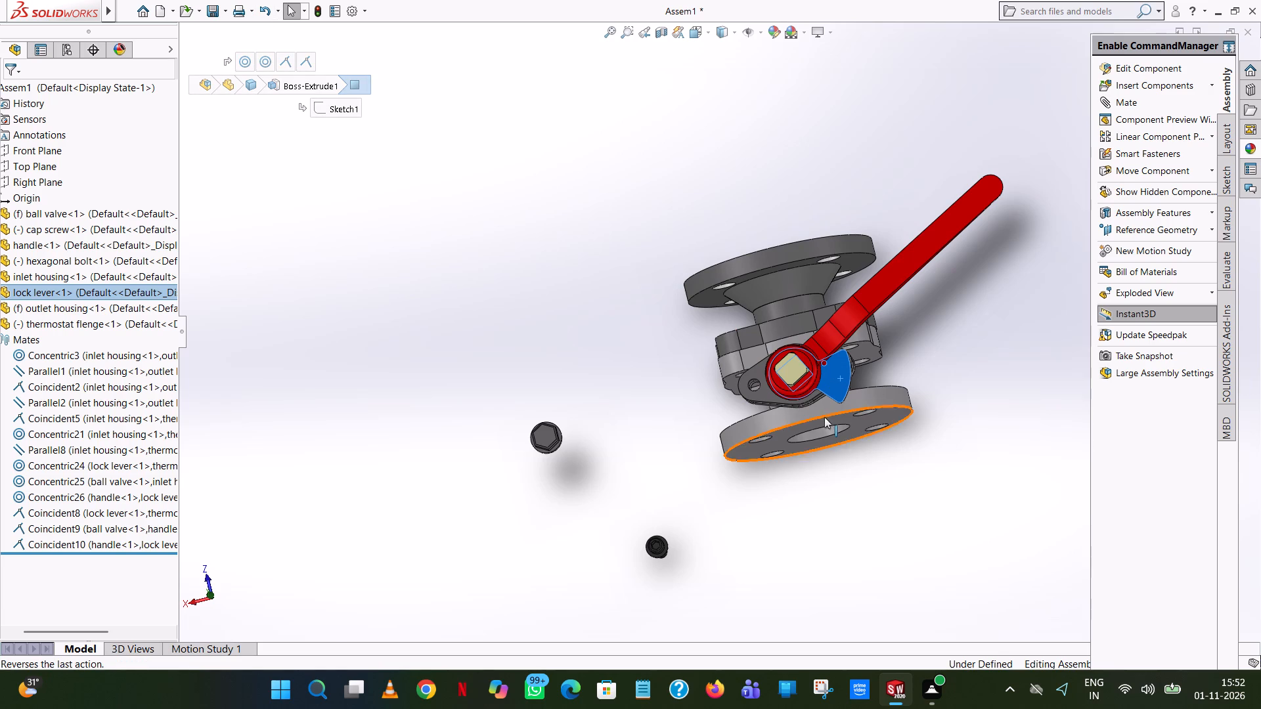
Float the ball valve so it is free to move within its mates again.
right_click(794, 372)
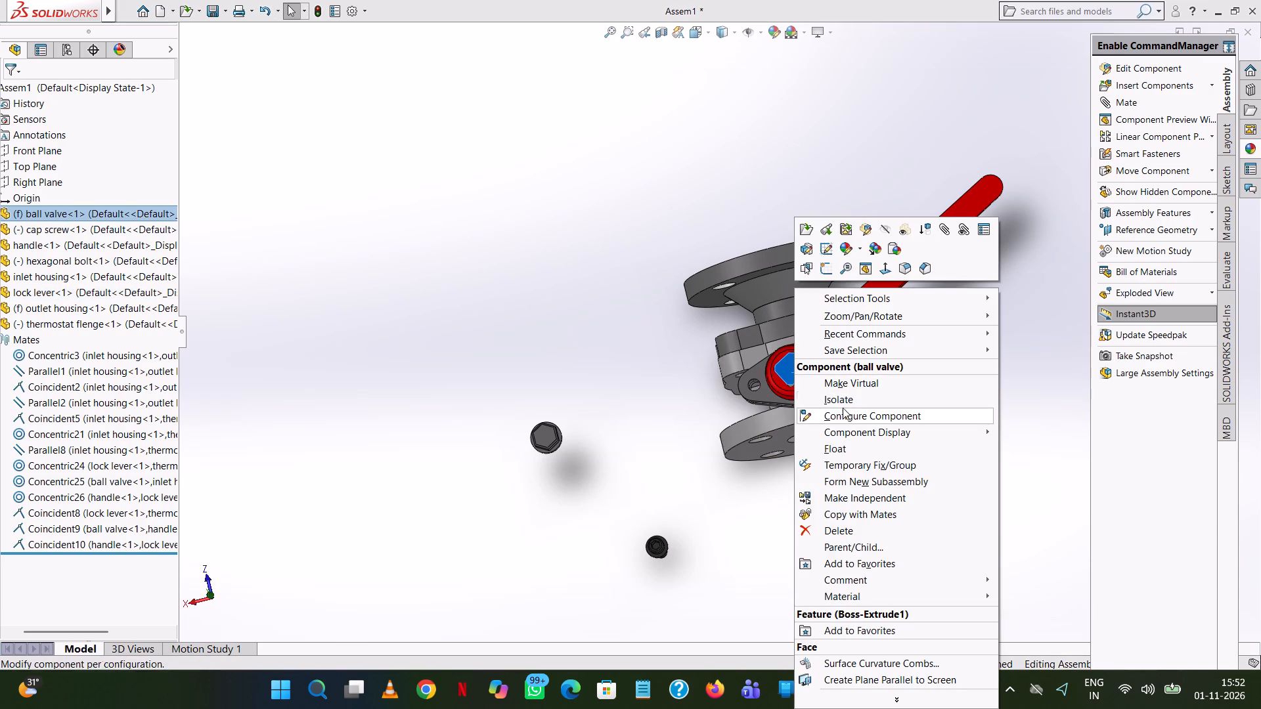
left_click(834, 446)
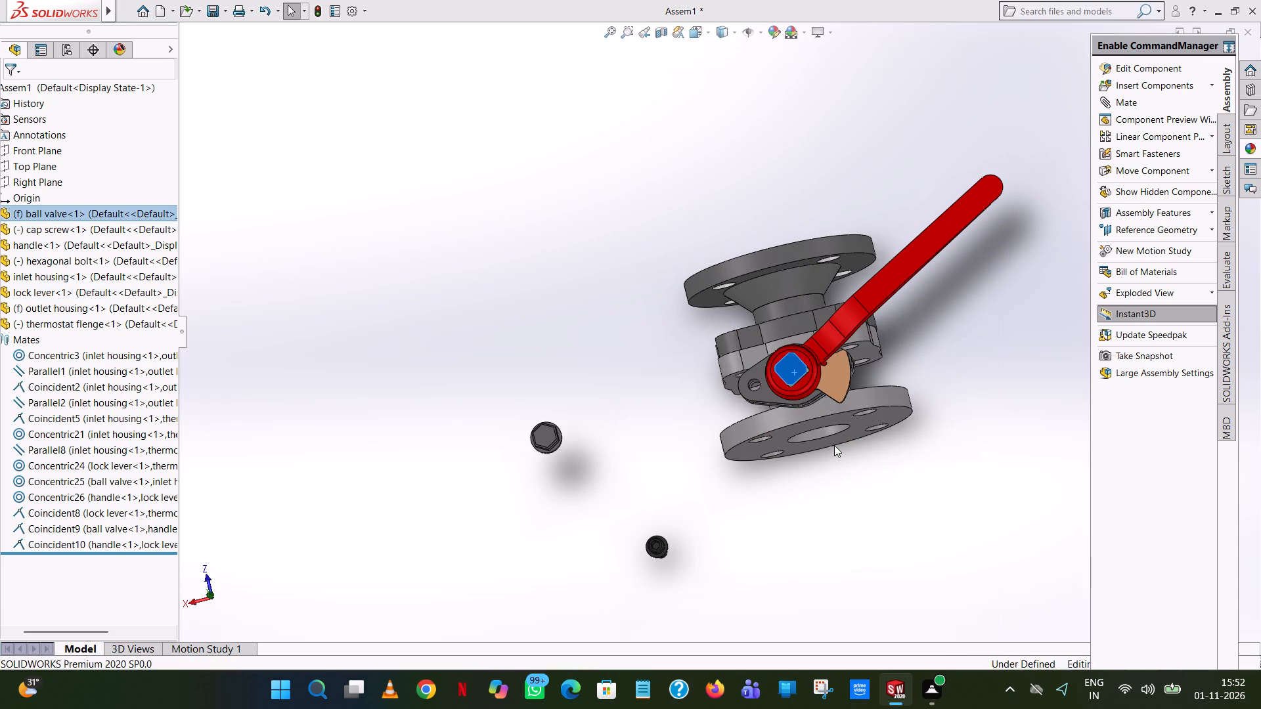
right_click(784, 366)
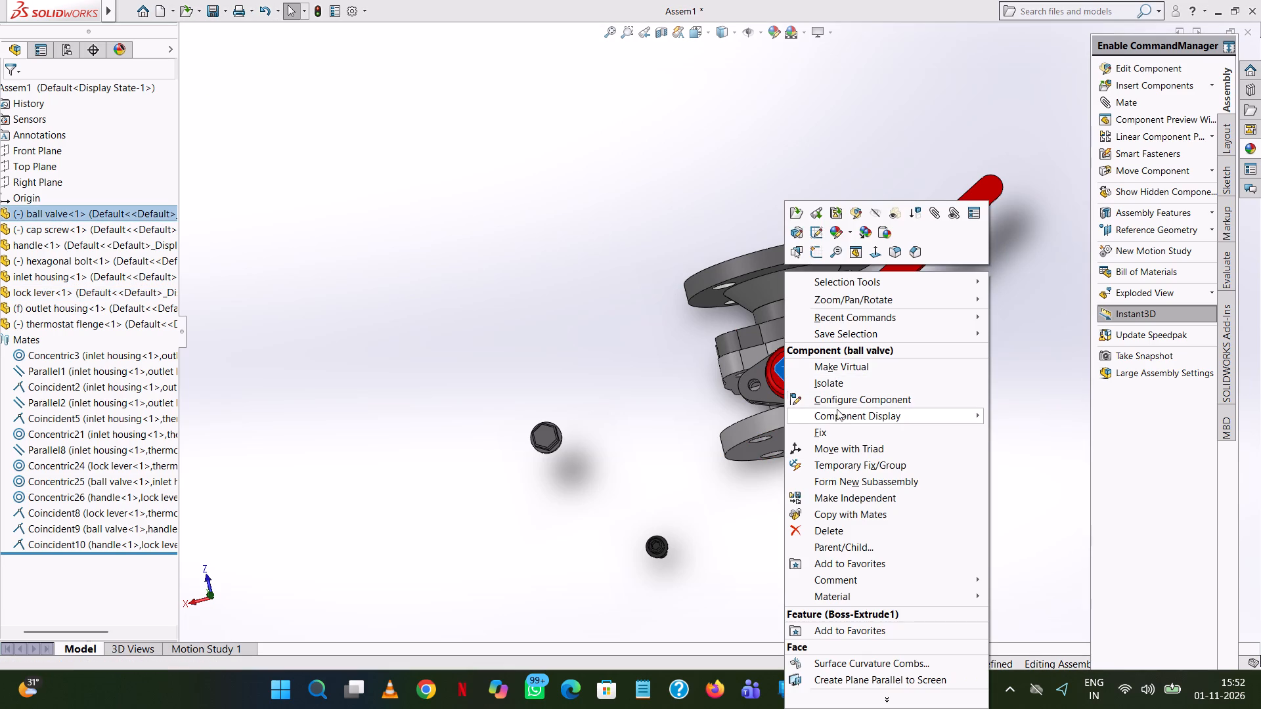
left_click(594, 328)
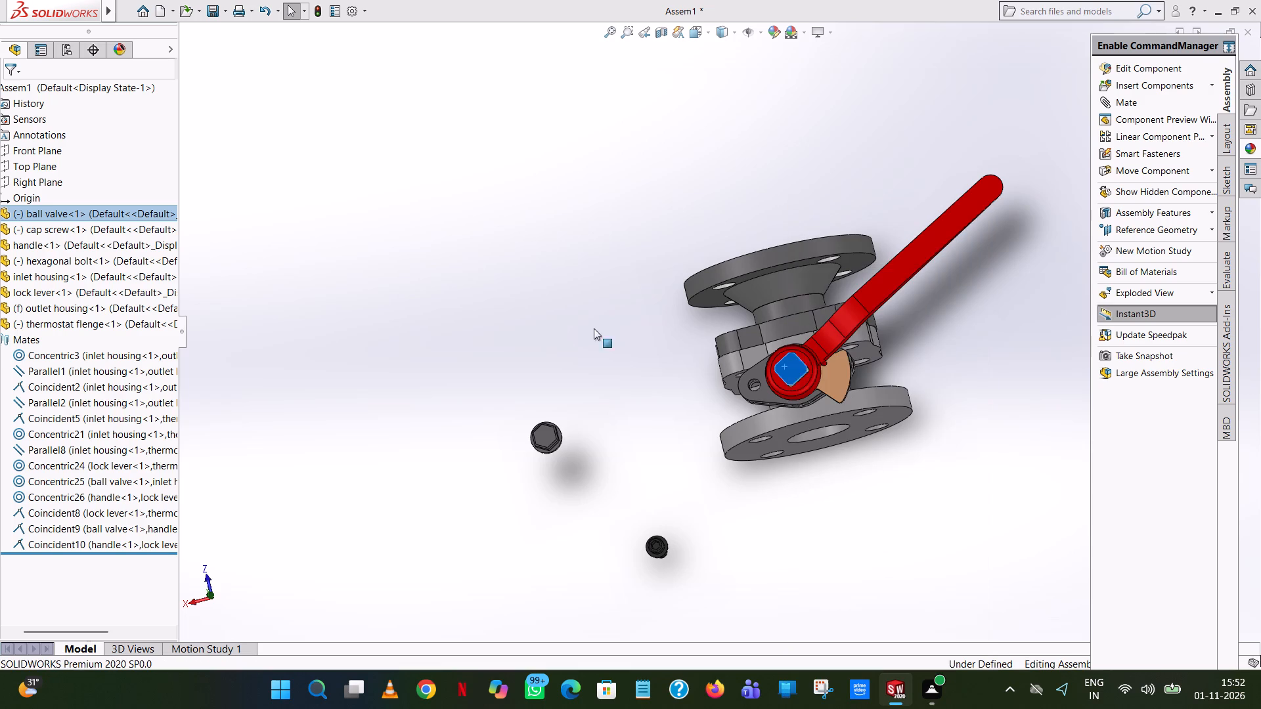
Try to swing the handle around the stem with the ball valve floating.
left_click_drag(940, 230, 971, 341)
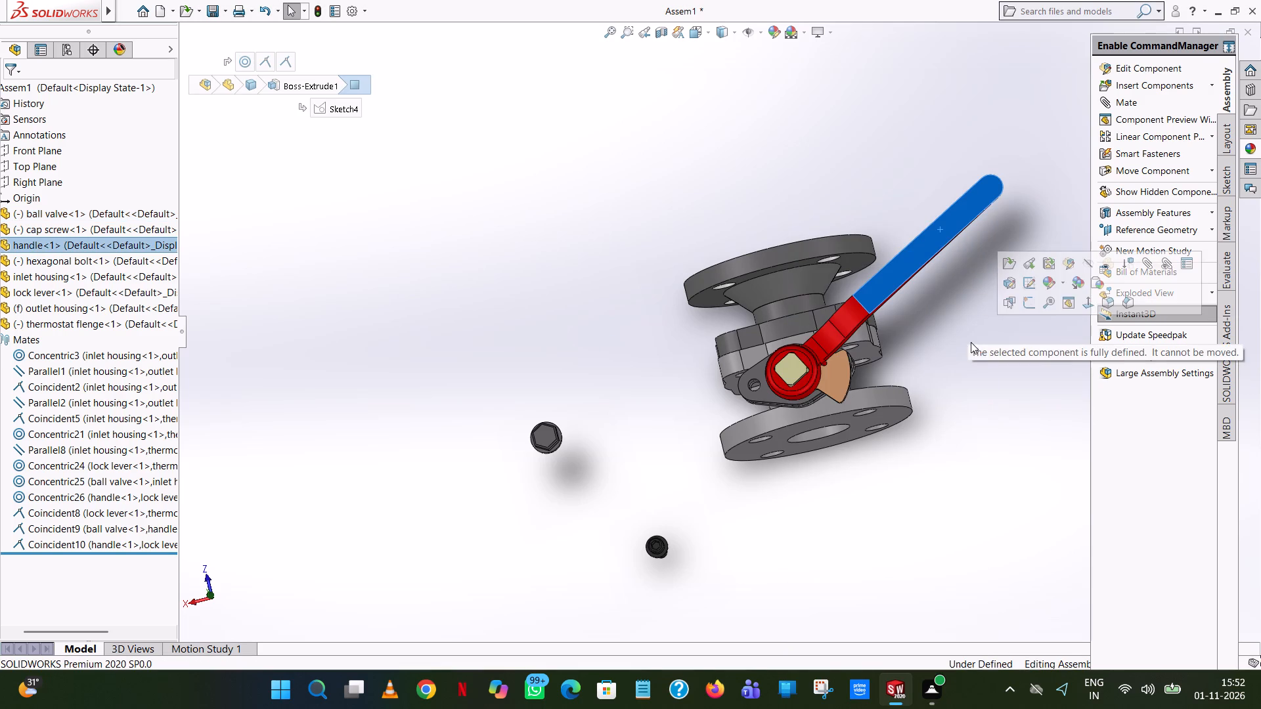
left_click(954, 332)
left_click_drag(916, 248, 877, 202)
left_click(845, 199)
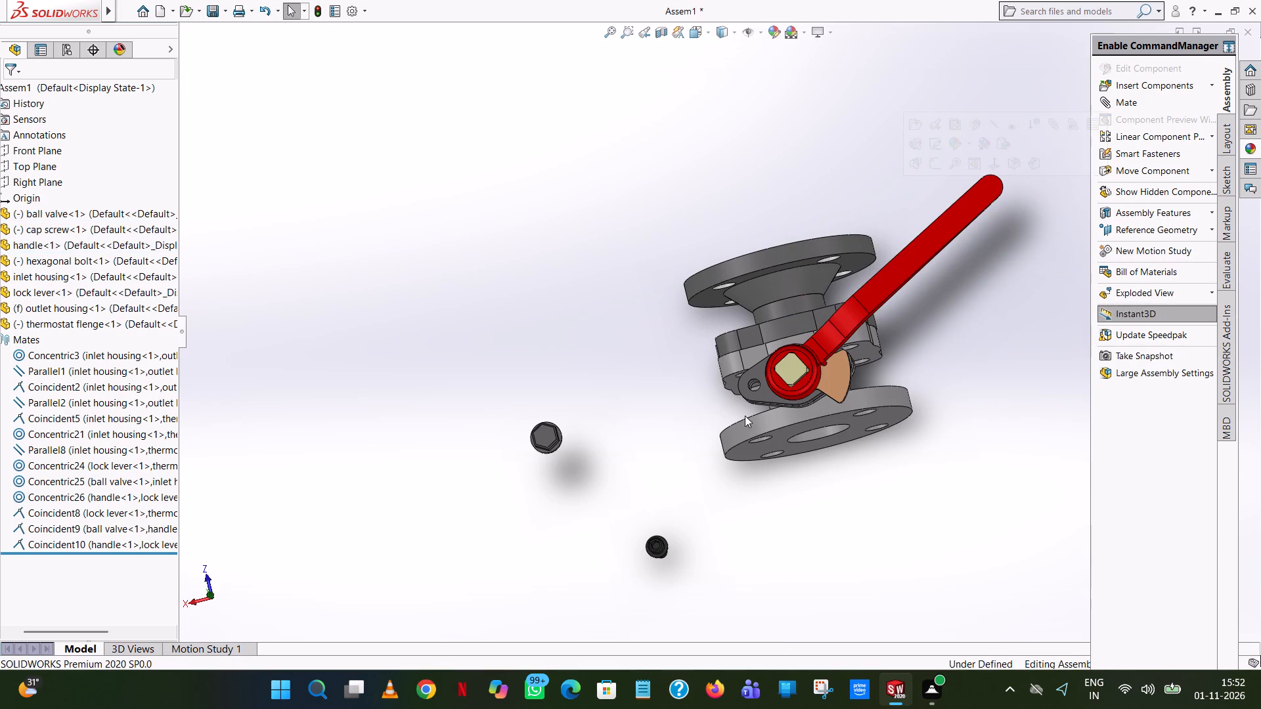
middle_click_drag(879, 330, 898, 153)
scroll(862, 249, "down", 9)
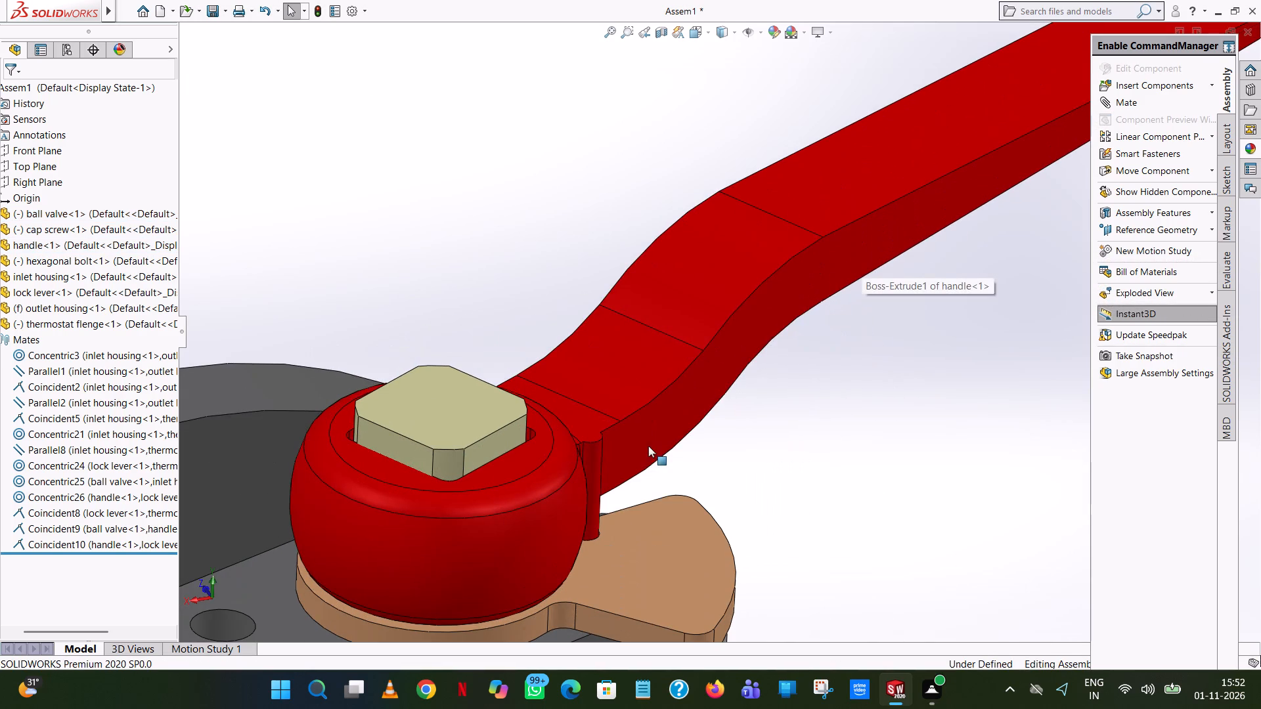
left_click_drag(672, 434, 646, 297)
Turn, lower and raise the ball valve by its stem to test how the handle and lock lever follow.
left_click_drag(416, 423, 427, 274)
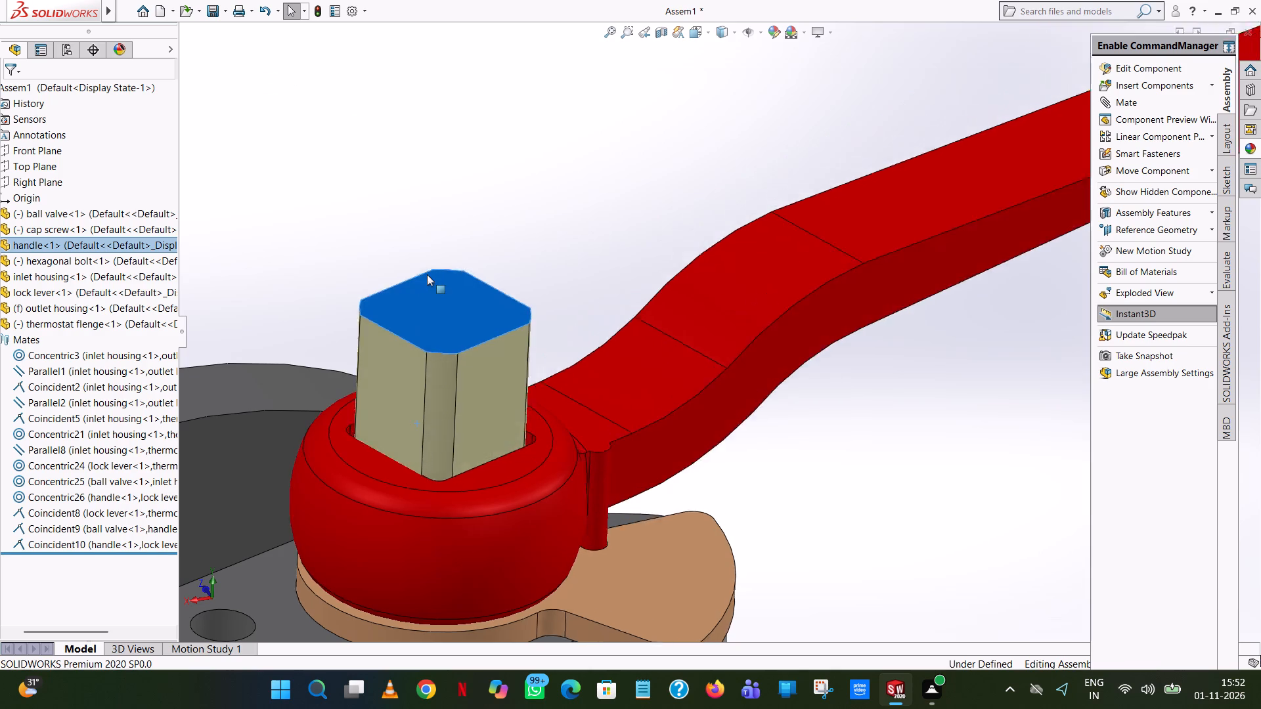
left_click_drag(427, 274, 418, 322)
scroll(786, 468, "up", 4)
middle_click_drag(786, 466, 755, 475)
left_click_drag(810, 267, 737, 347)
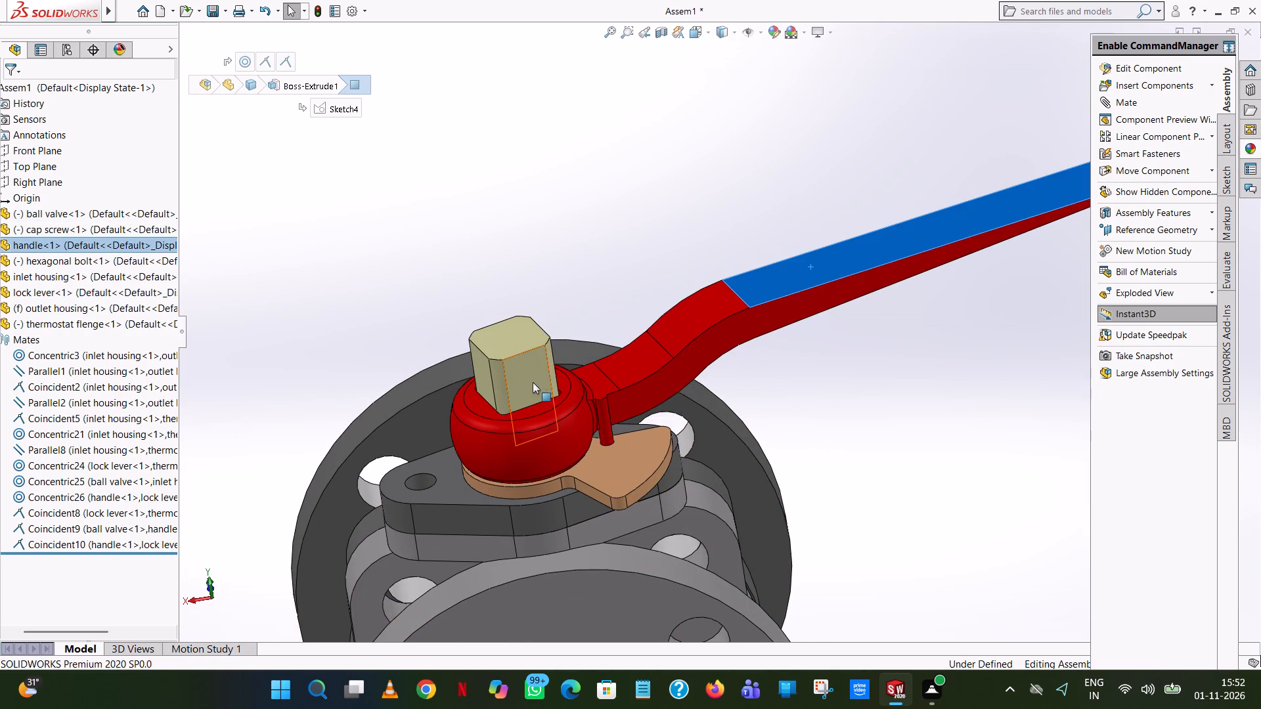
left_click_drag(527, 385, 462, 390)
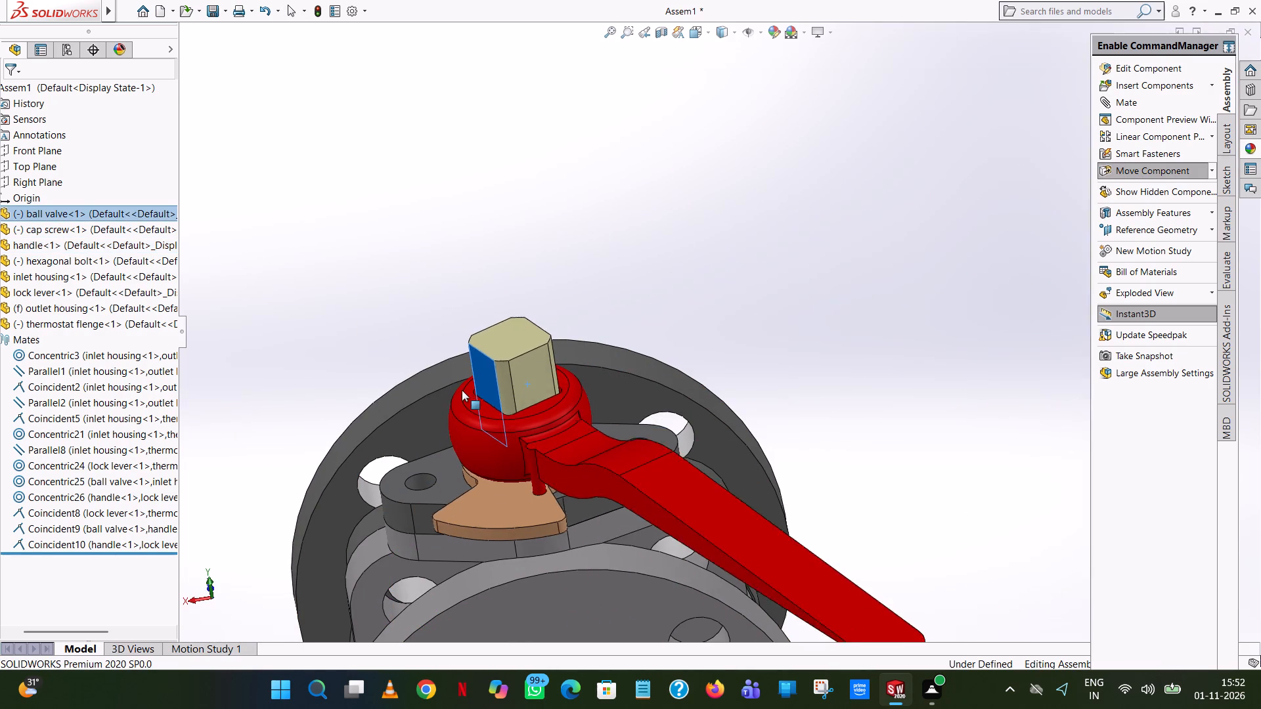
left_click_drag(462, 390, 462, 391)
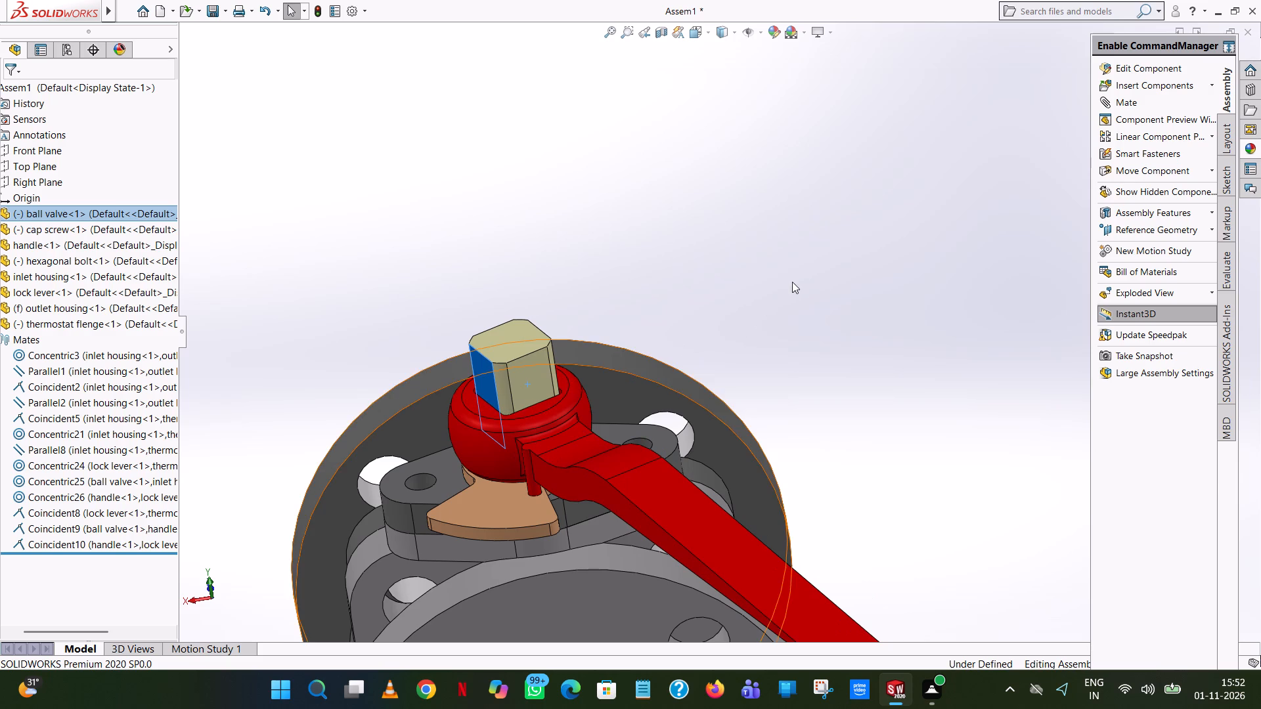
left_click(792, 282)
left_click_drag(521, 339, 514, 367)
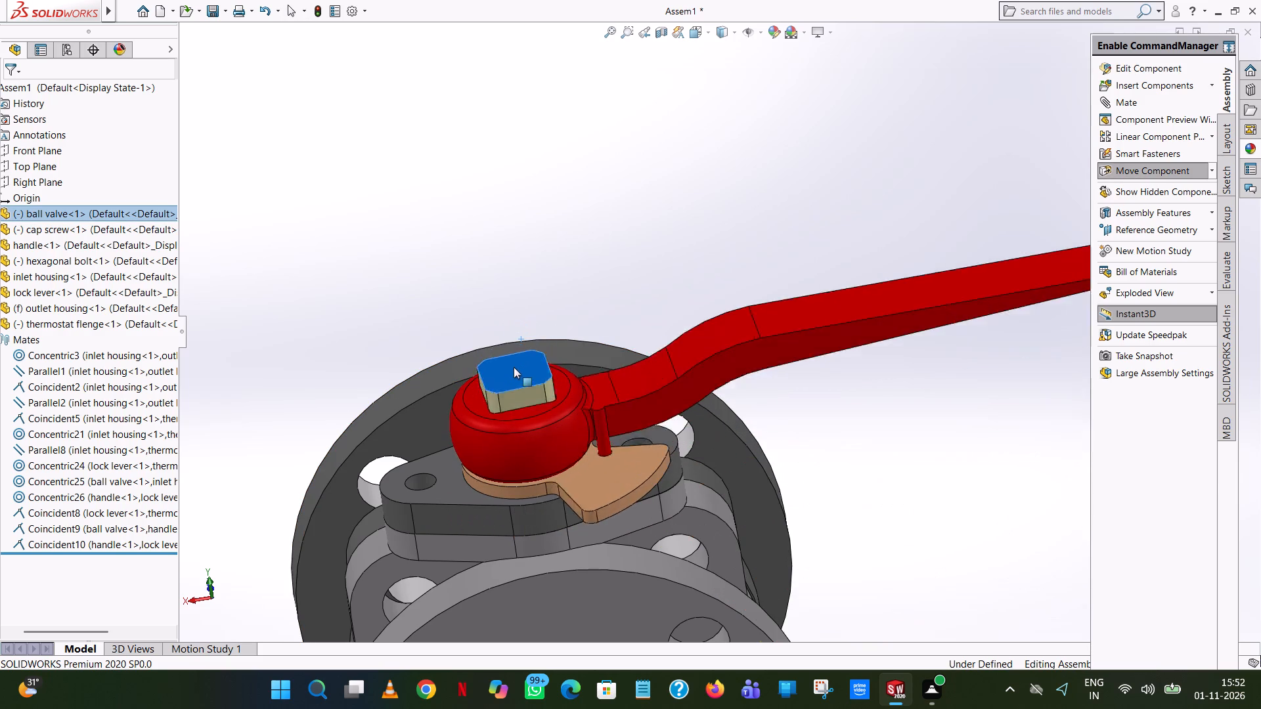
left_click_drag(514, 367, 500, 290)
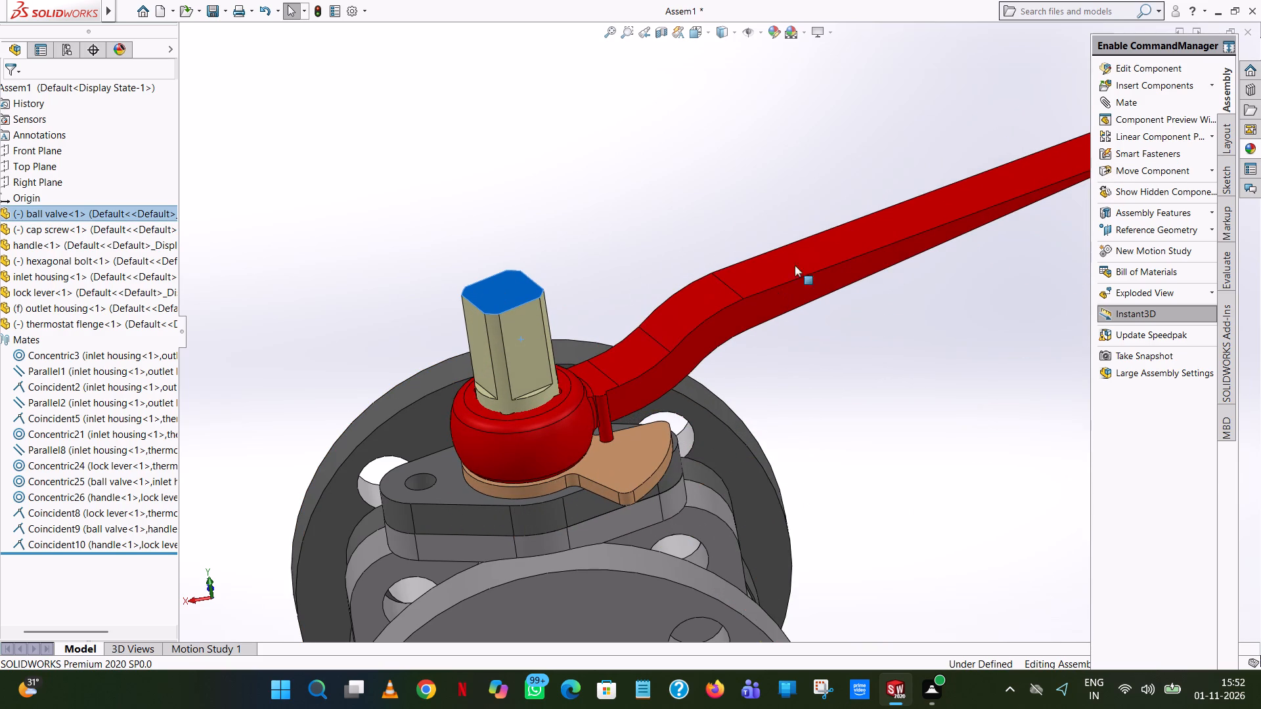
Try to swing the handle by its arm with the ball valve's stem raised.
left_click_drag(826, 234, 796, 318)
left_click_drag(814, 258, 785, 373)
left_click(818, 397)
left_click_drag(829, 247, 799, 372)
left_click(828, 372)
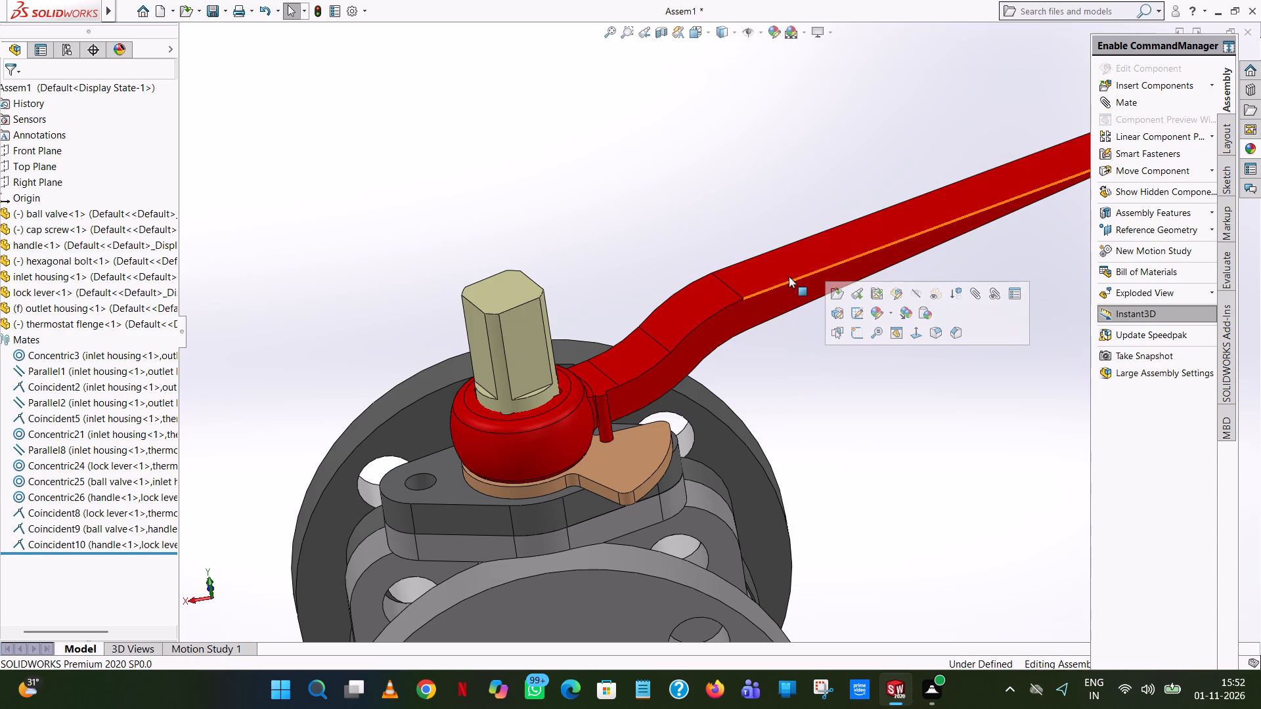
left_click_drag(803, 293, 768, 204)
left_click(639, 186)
Turn the stem to swing the handle toward the near flange, and lower the ball valve until the stem protrudes slightly above the socket.
scroll(854, 286, "up", 6)
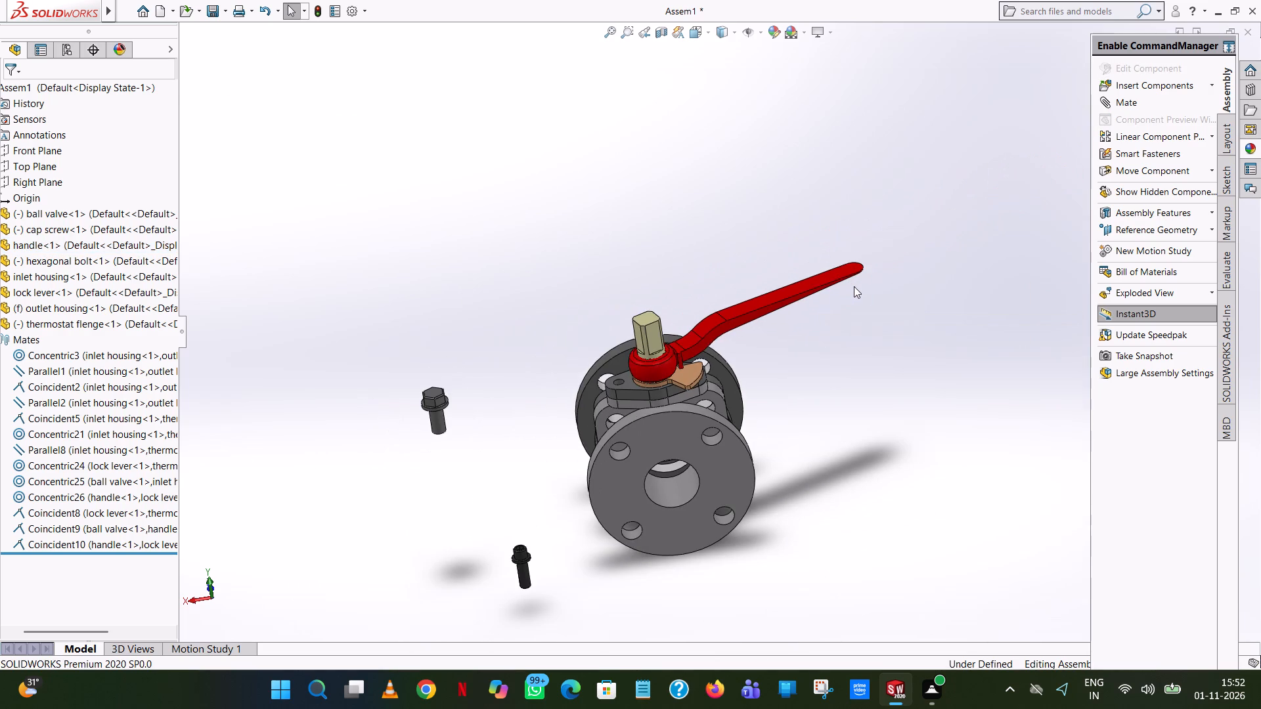
left_click_drag(644, 348, 583, 341)
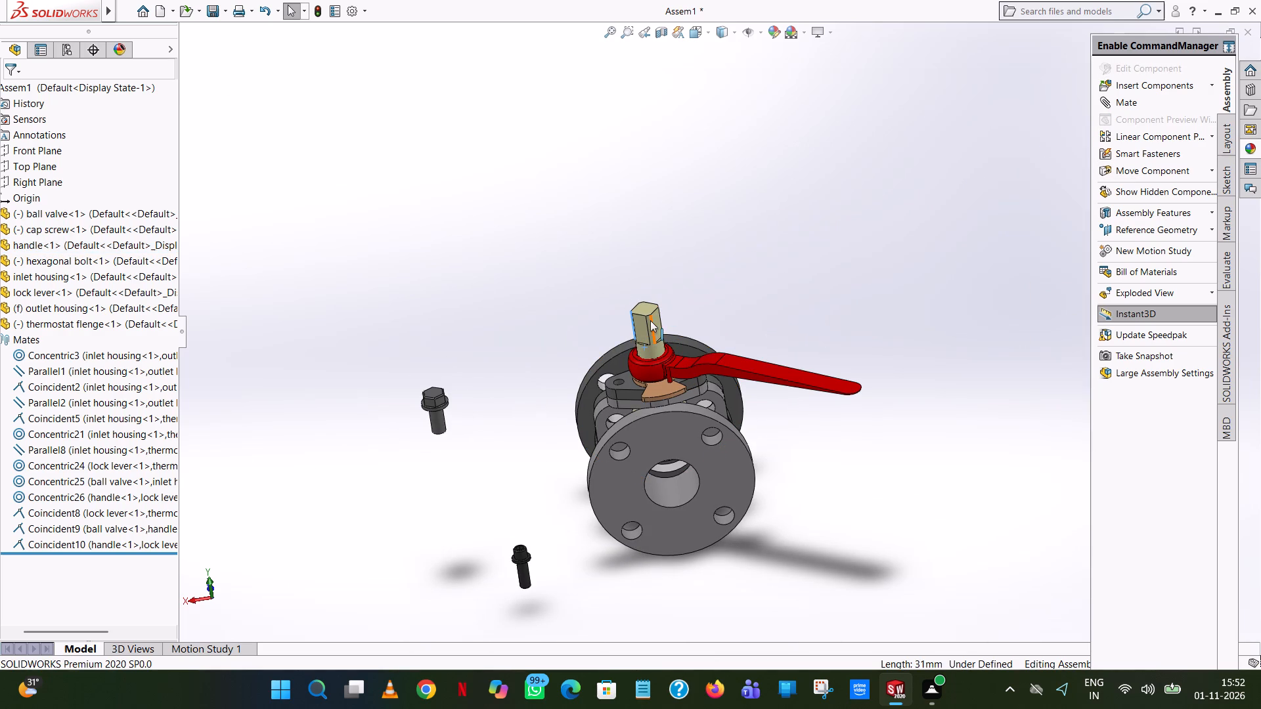
left_click_drag(657, 324, 655, 355)
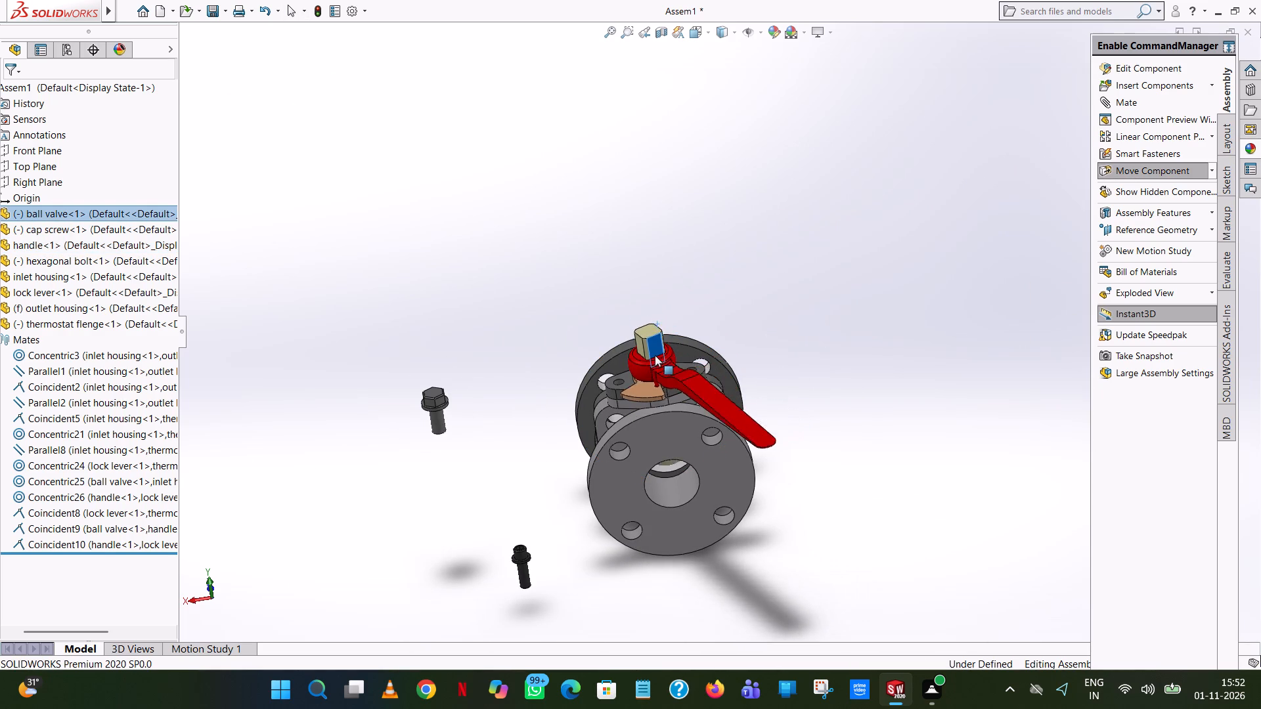
left_click_drag(655, 355, 659, 366)
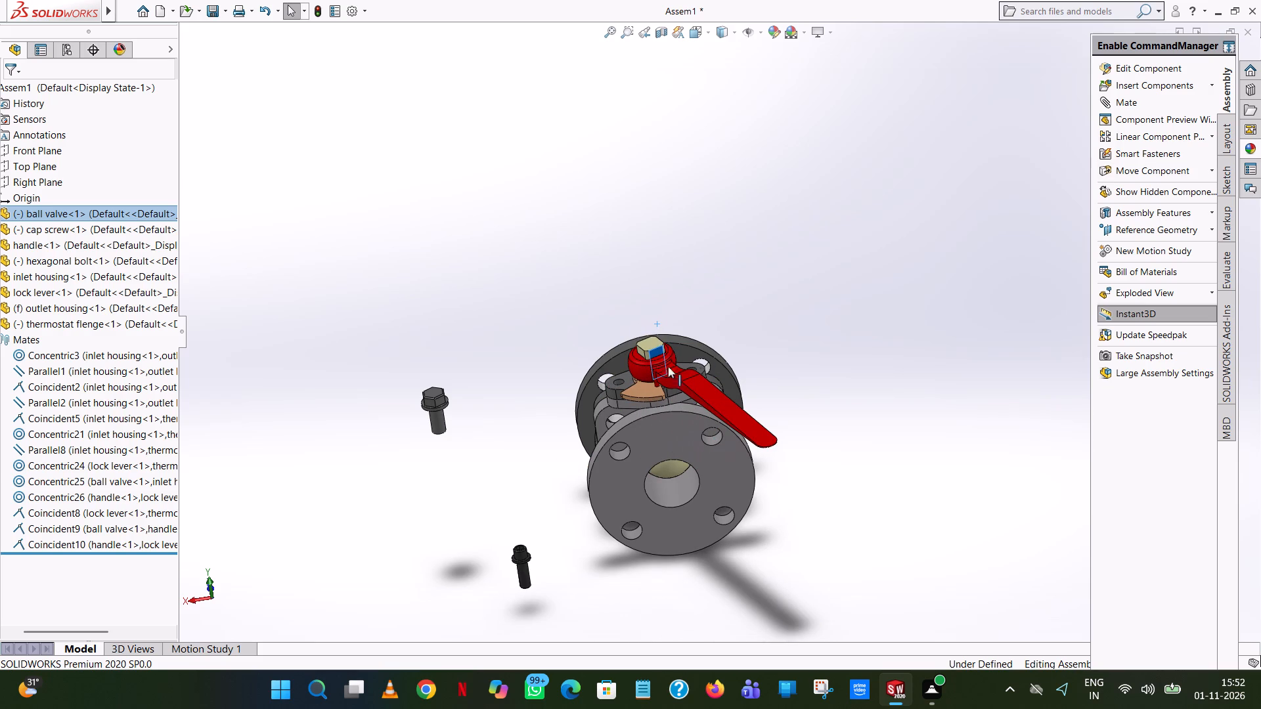
Add a Lock mate between the ball valve's square stem and the handle.
left_click(831, 280)
middle_click_drag(795, 299, 789, 431)
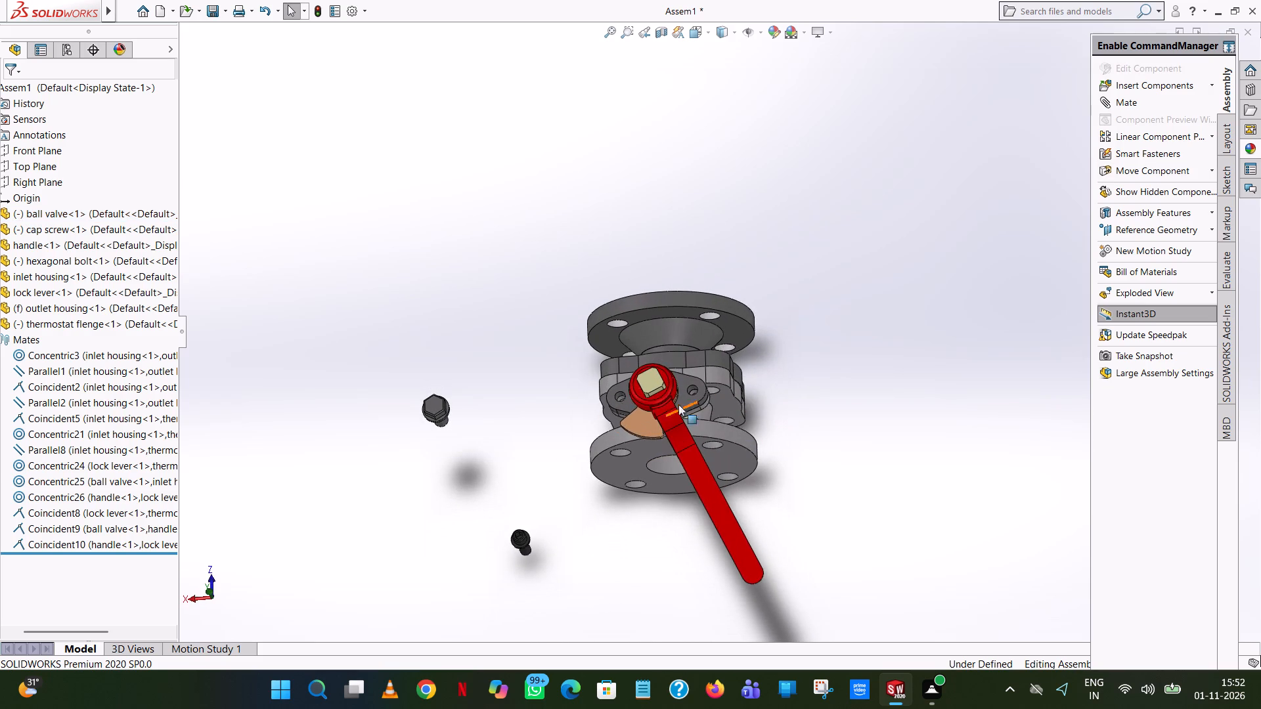
scroll(670, 397, "down", 8)
scroll(642, 219, "down", 7)
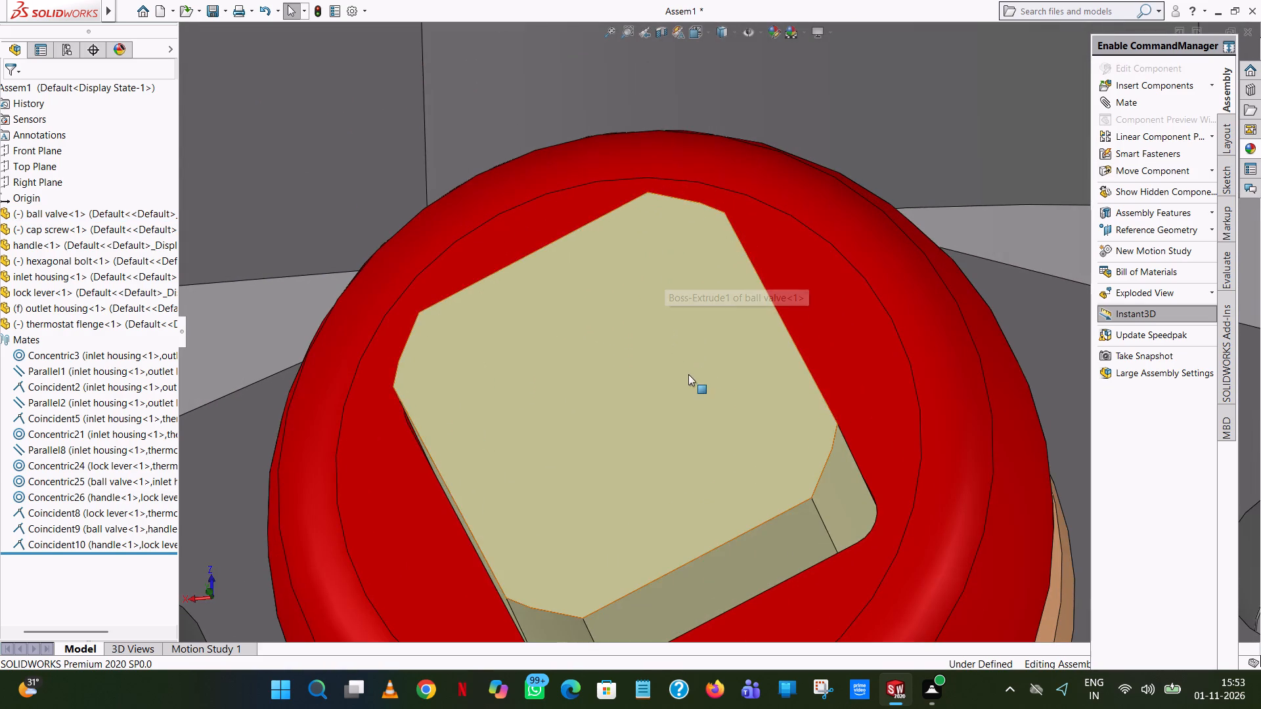
scroll(796, 295, "up", 3)
left_click(1119, 105)
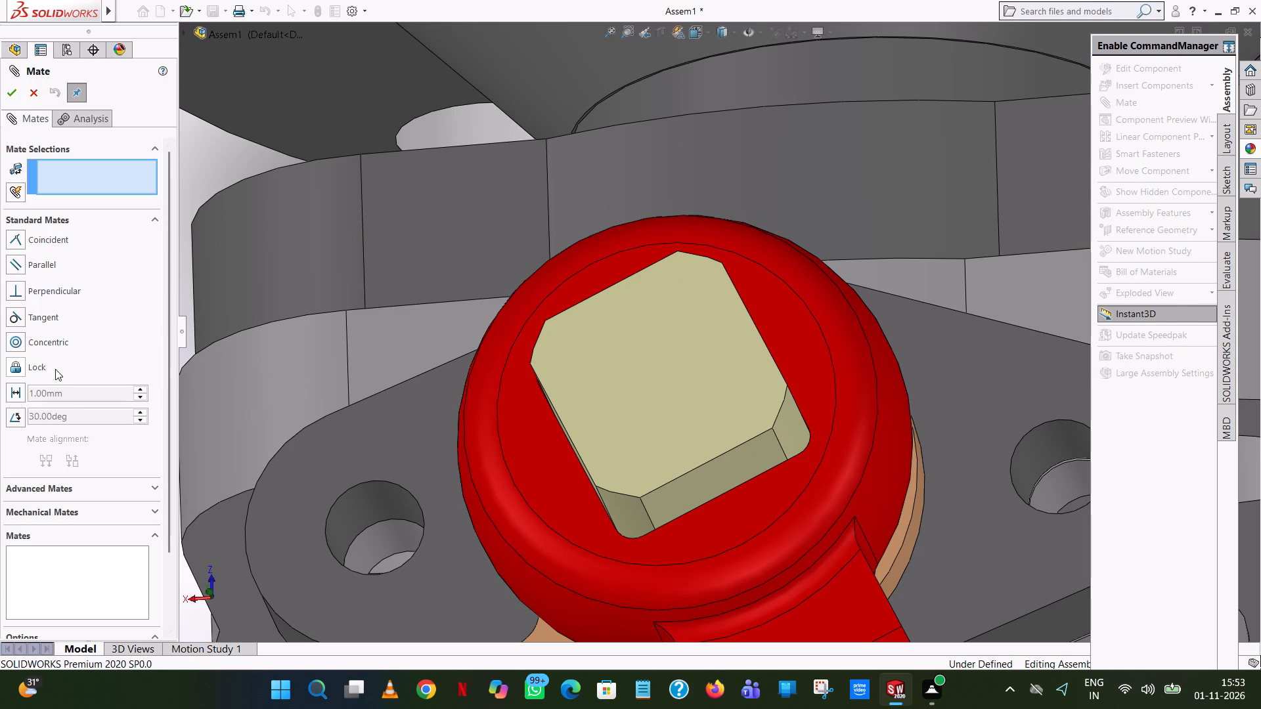
left_click(41, 366)
left_click(689, 396)
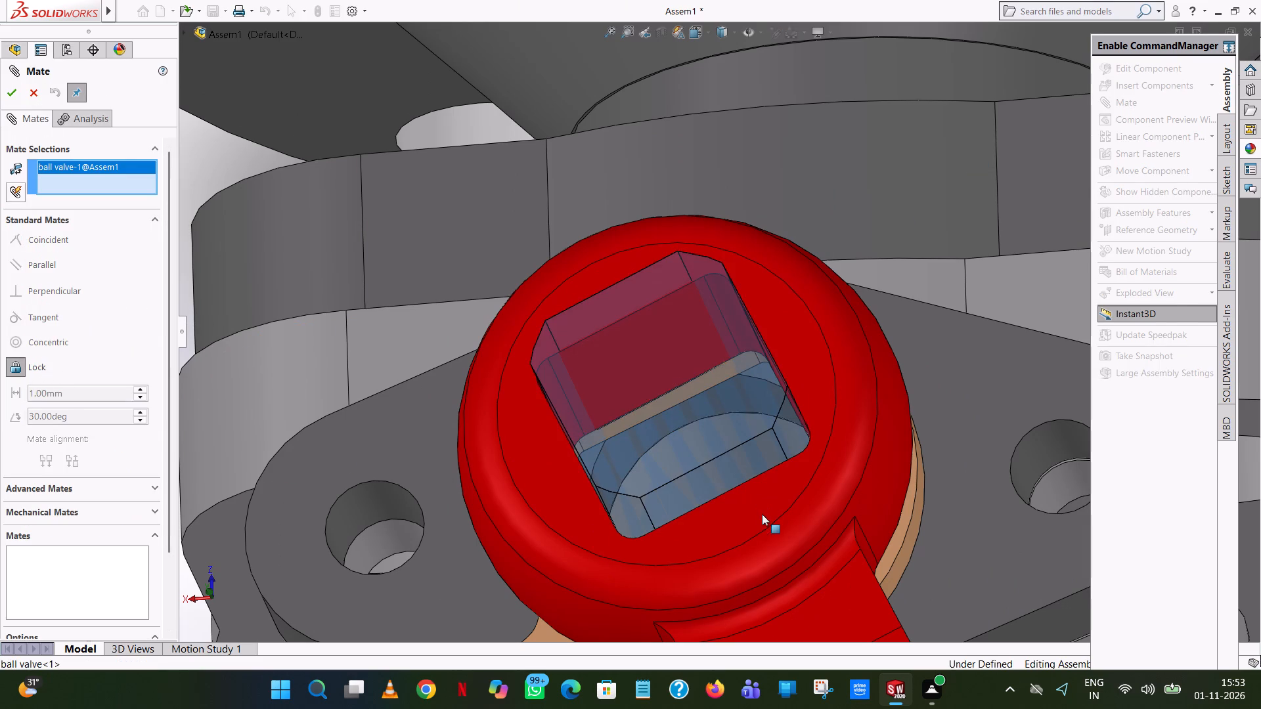
left_click(763, 515)
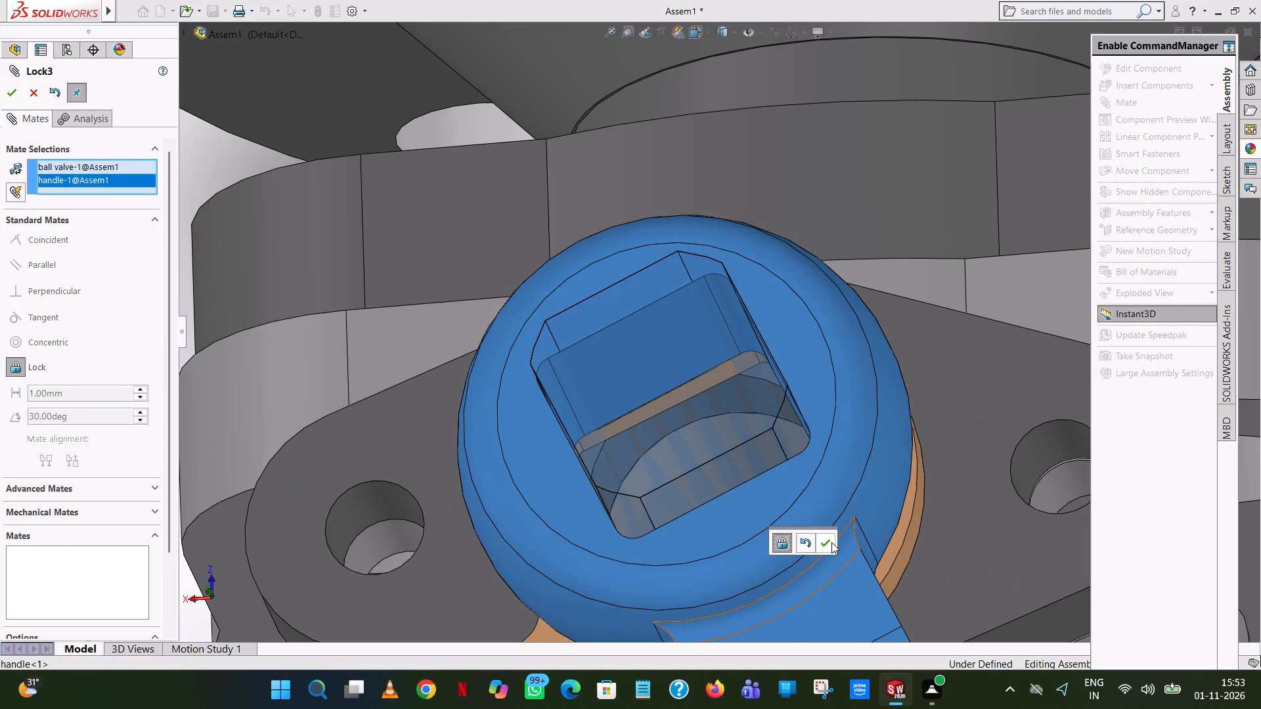
left_click(831, 542)
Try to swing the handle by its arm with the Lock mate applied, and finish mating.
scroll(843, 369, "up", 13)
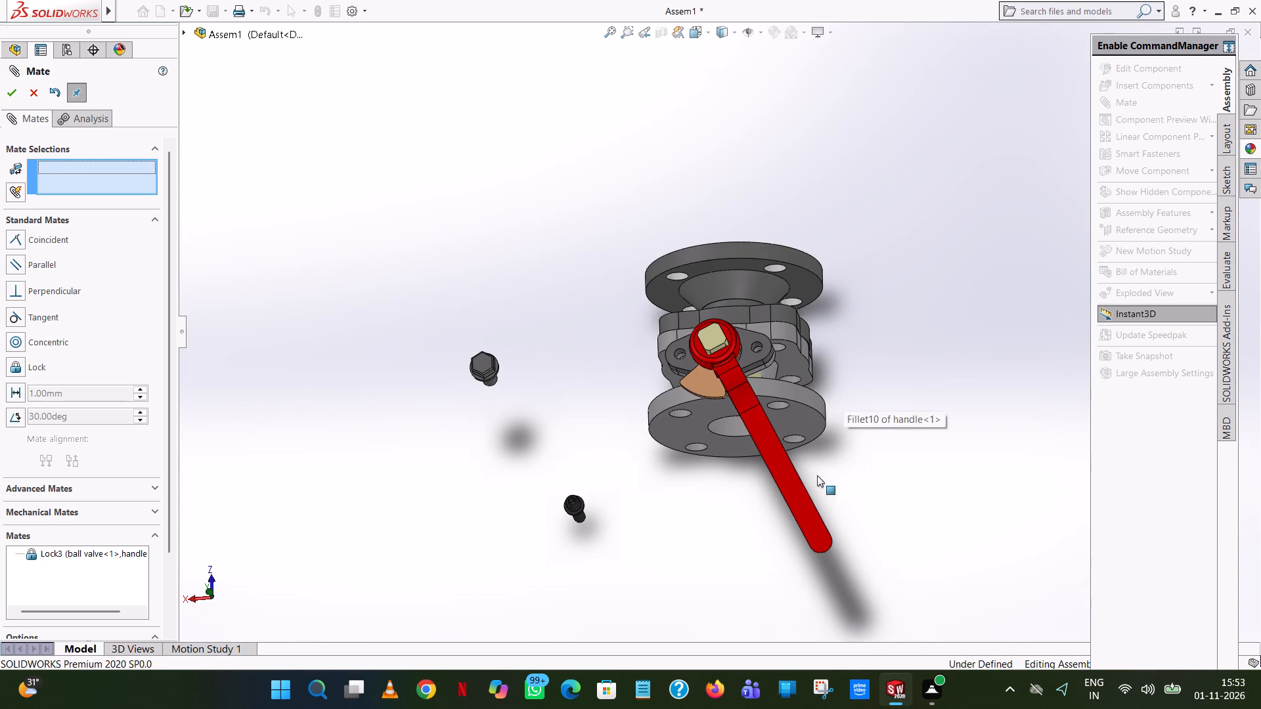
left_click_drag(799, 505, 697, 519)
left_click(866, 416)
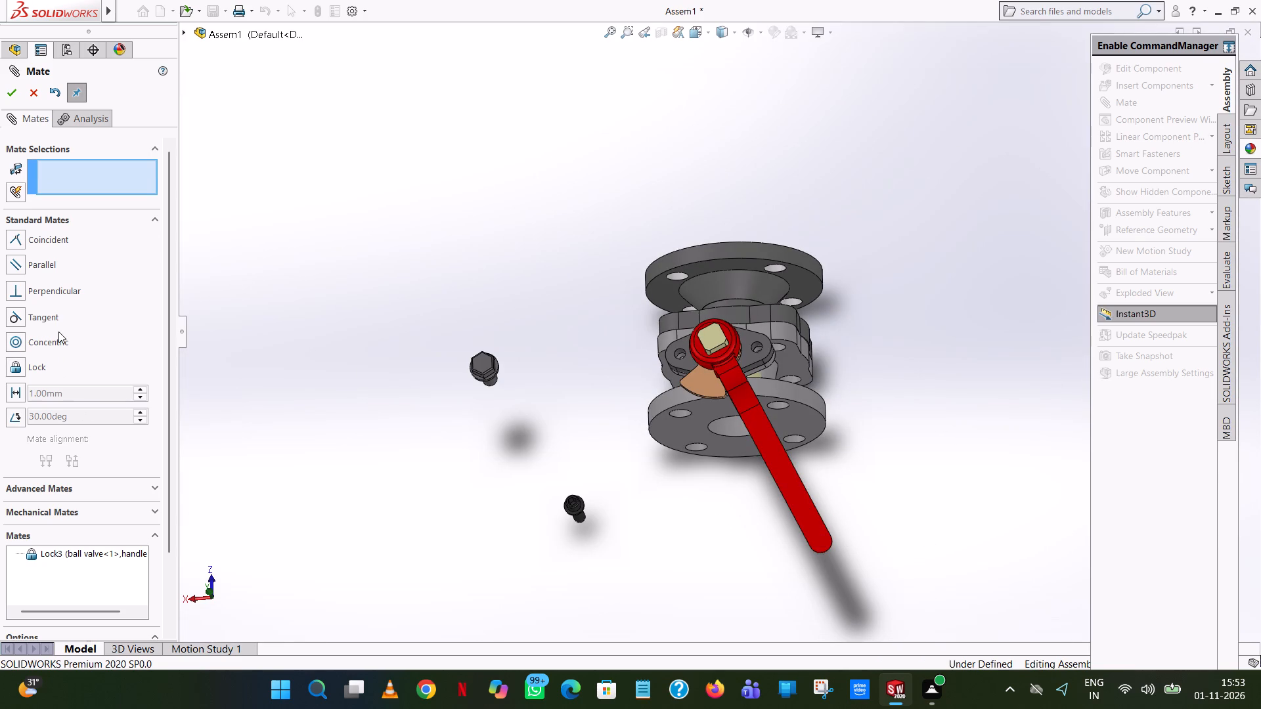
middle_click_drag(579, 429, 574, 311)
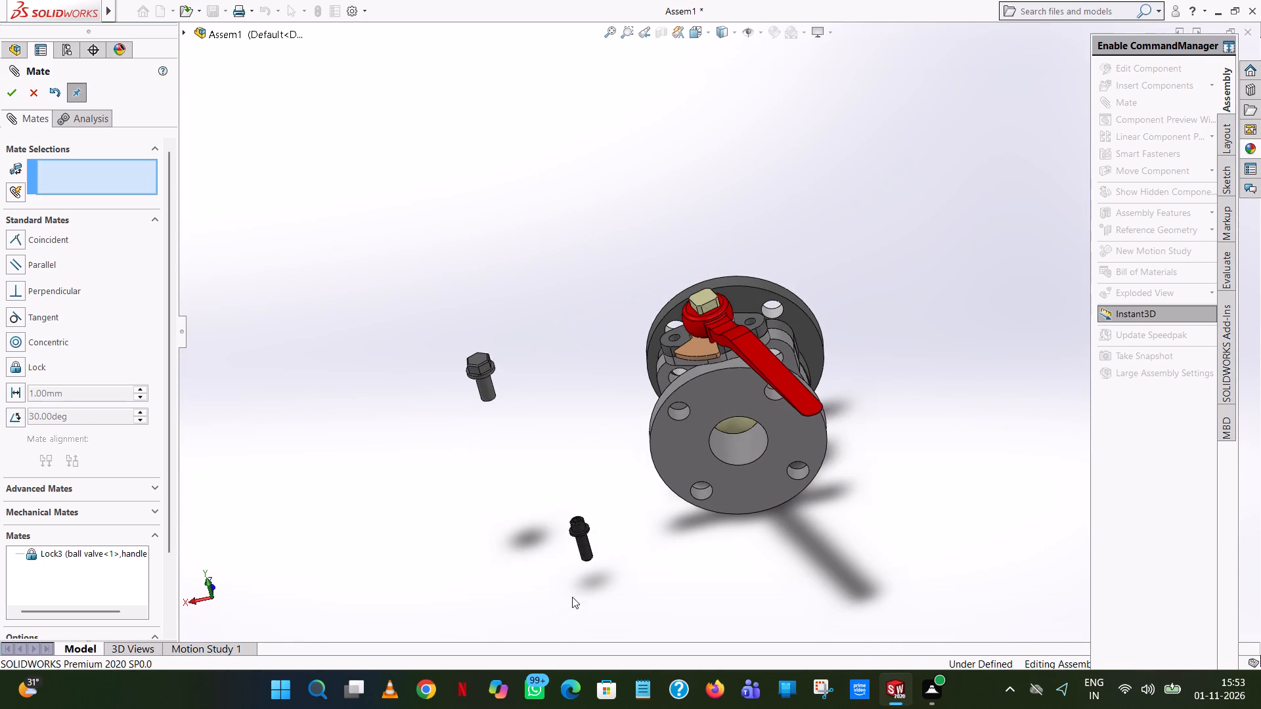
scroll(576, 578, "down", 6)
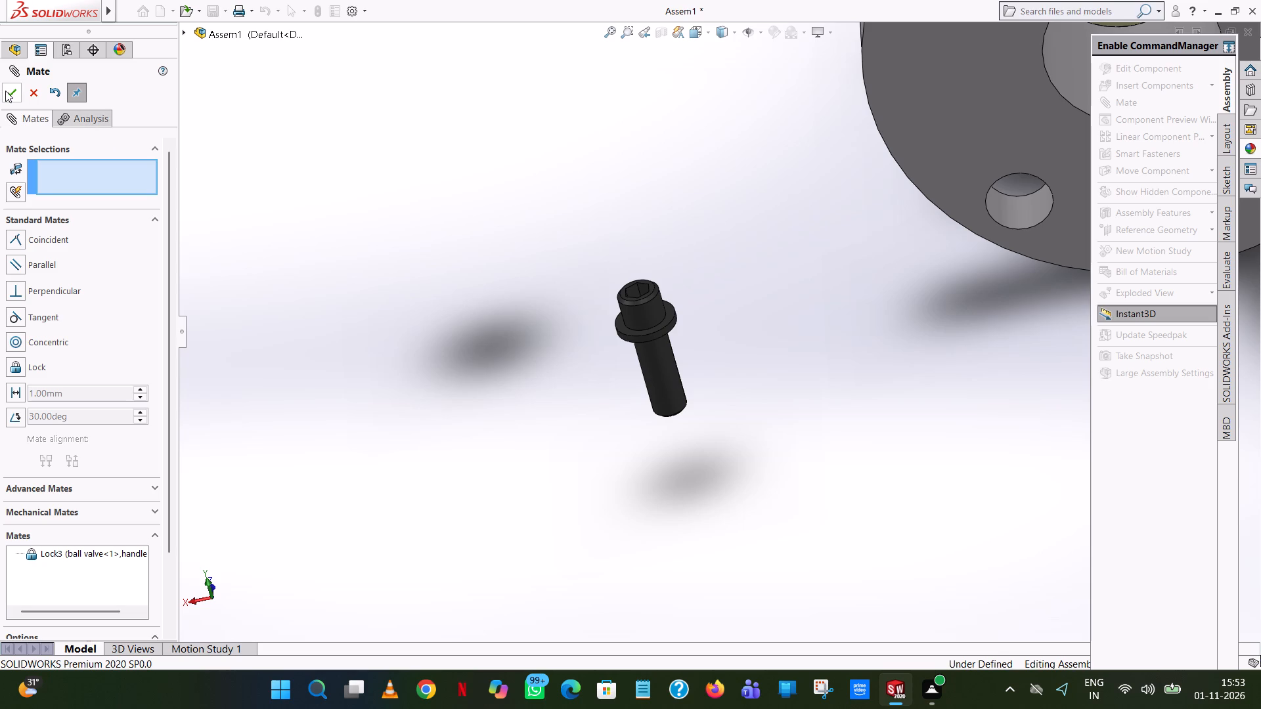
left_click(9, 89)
Create one copy of the cap screw and place it beside the original.
left_click(728, 238)
left_click_drag(664, 398, 485, 403, "shift")
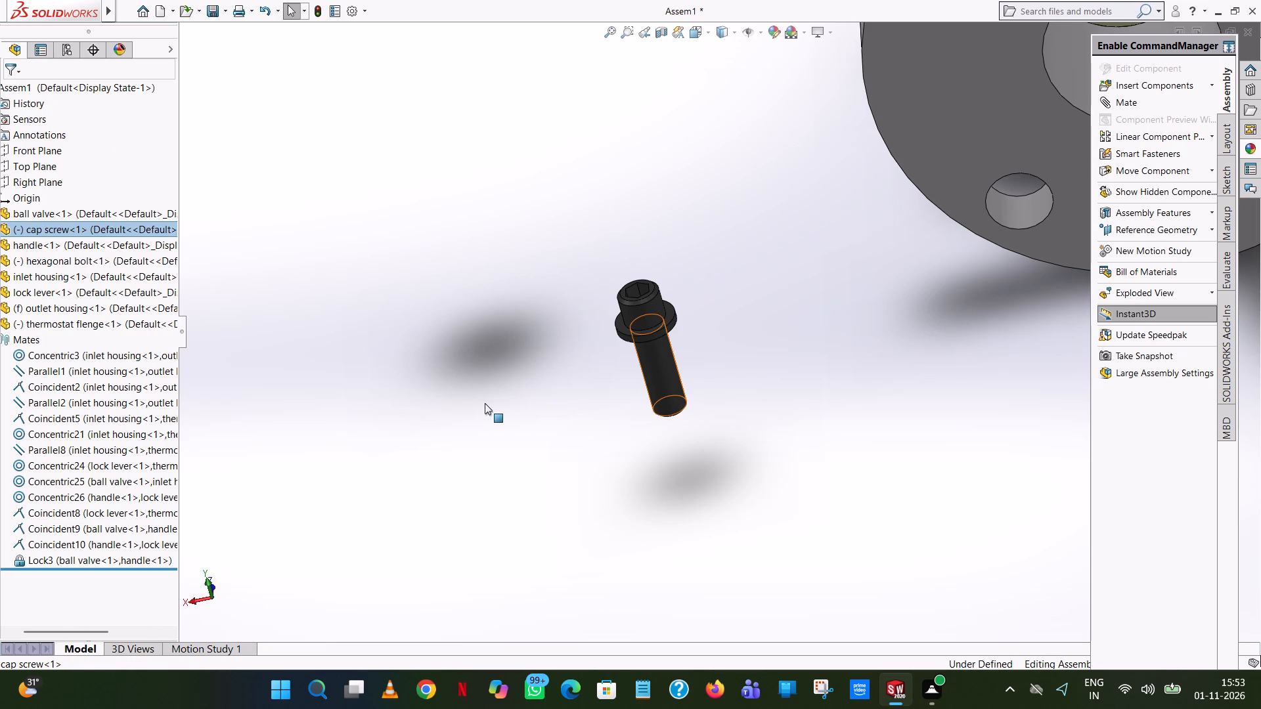
left_click_drag(485, 403, 483, 403, "shift")
left_click(487, 259)
left_click_drag(652, 366, 618, 372, "shift")
left_click_drag(618, 372, 533, 381, "shift")
left_click(516, 348)
left_click_drag(662, 312, 651, 314, "shift")
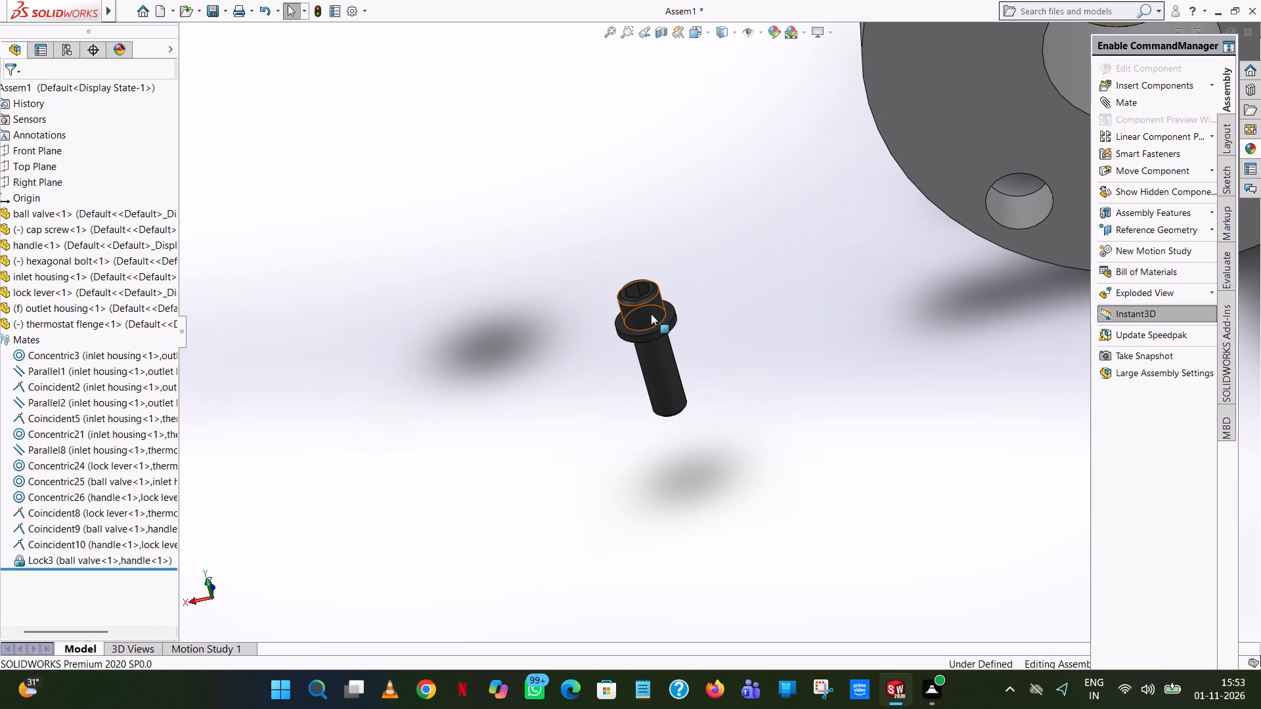
left_click_drag(651, 314, 541, 349, "shift")
left_click(504, 336)
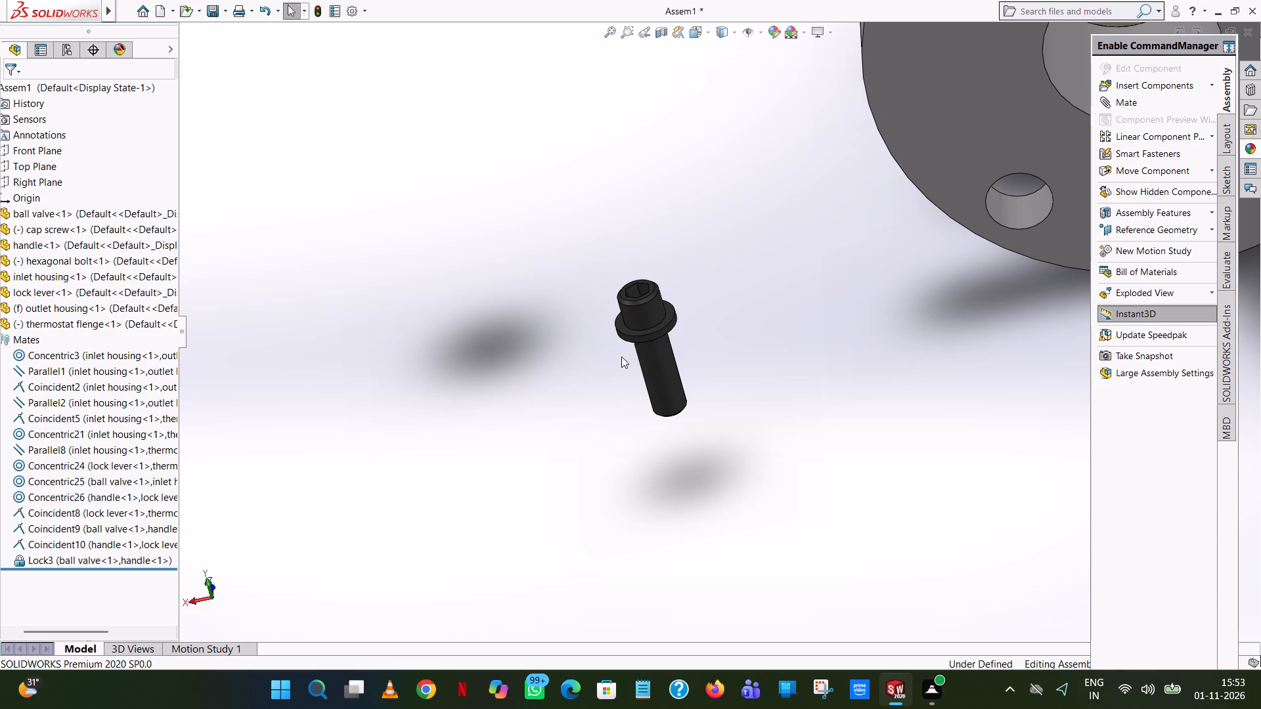
left_click_drag(663, 349, 500, 316, "ctrl")
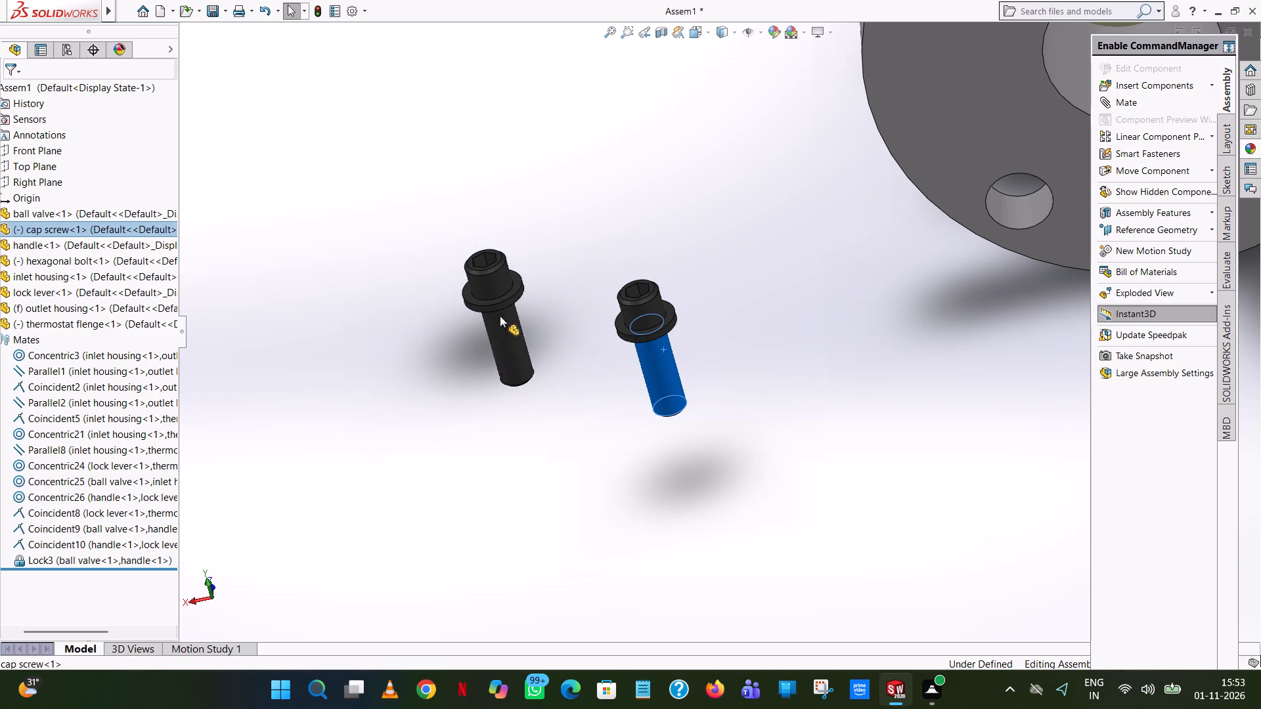
left_click_drag(500, 316, 498, 284, "ctrl")
left_click(475, 390, "ctrl")
left_click(457, 425)
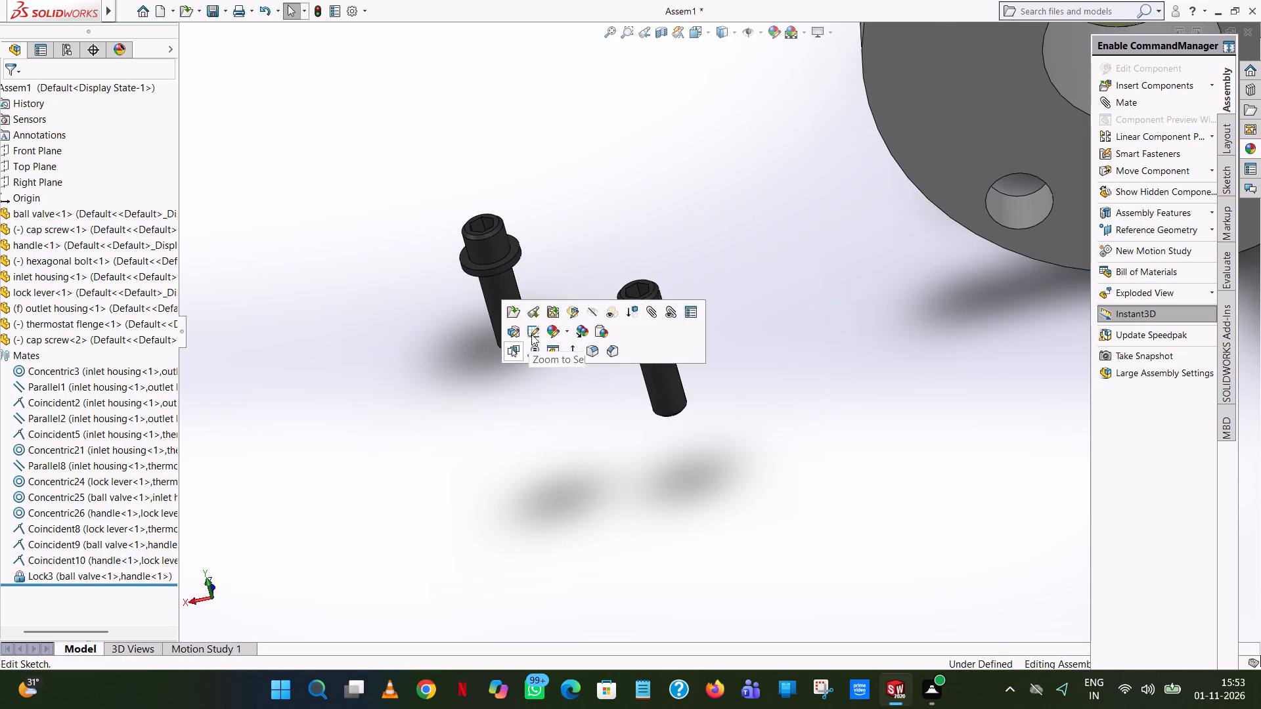
scroll(531, 332, "up", 5)
scroll(588, 261, "up", 4)
left_click(673, 133)
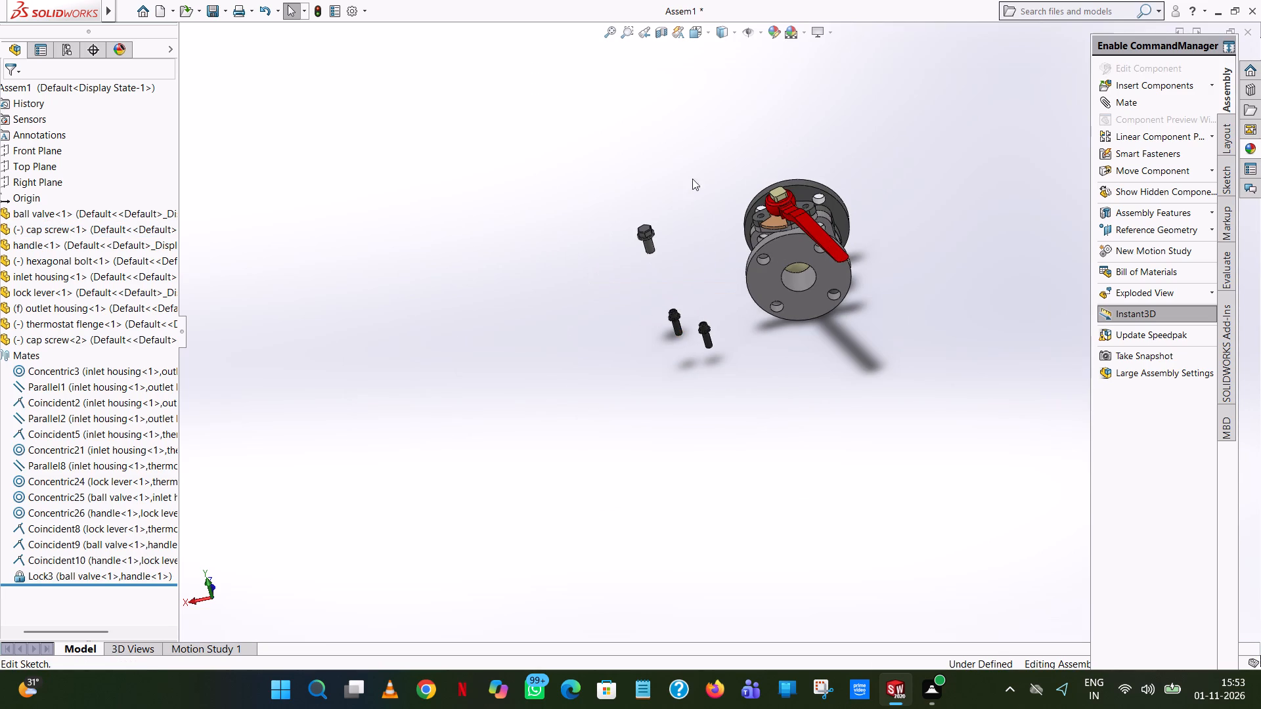
Create five copies of the hexagonal bolt and place them loose beside the valve body.
scroll(651, 268, "down", 7)
middle_click_drag(663, 270, 780, 253)
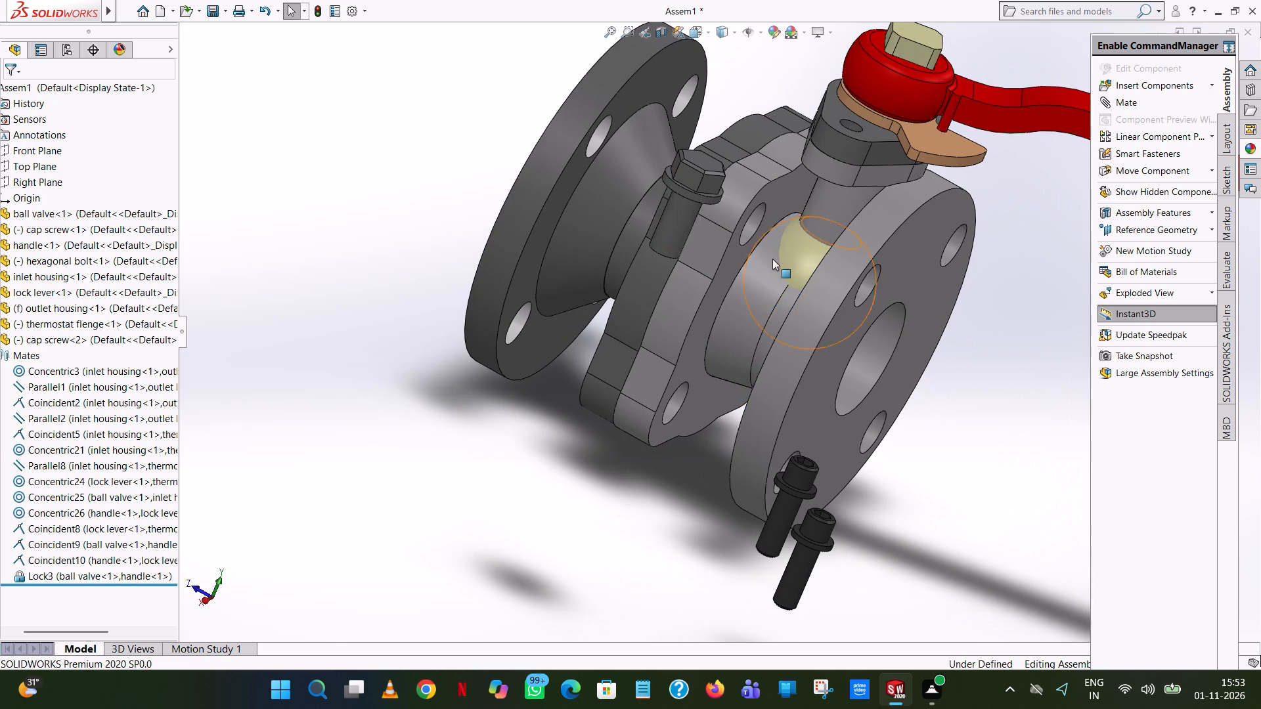
left_click_drag(681, 225, 661, 235, "ctrl")
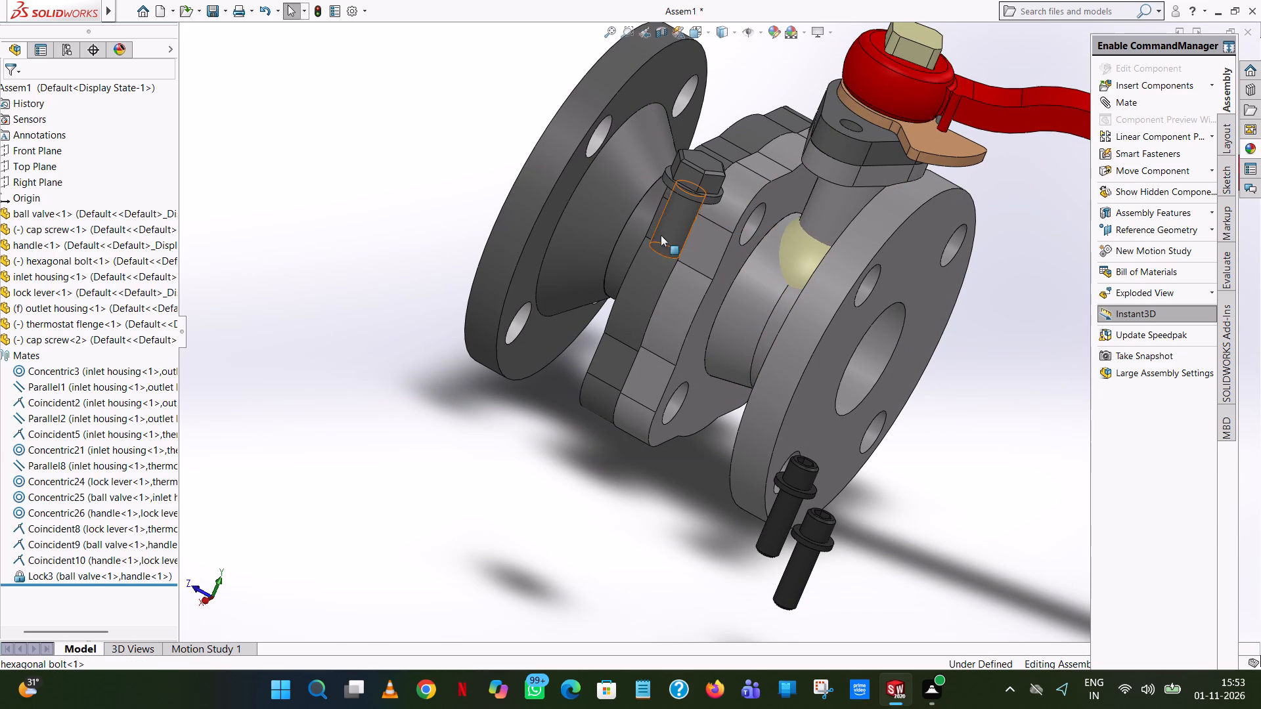
left_click_drag(661, 235, 441, 327, "ctrl")
left_click(513, 449)
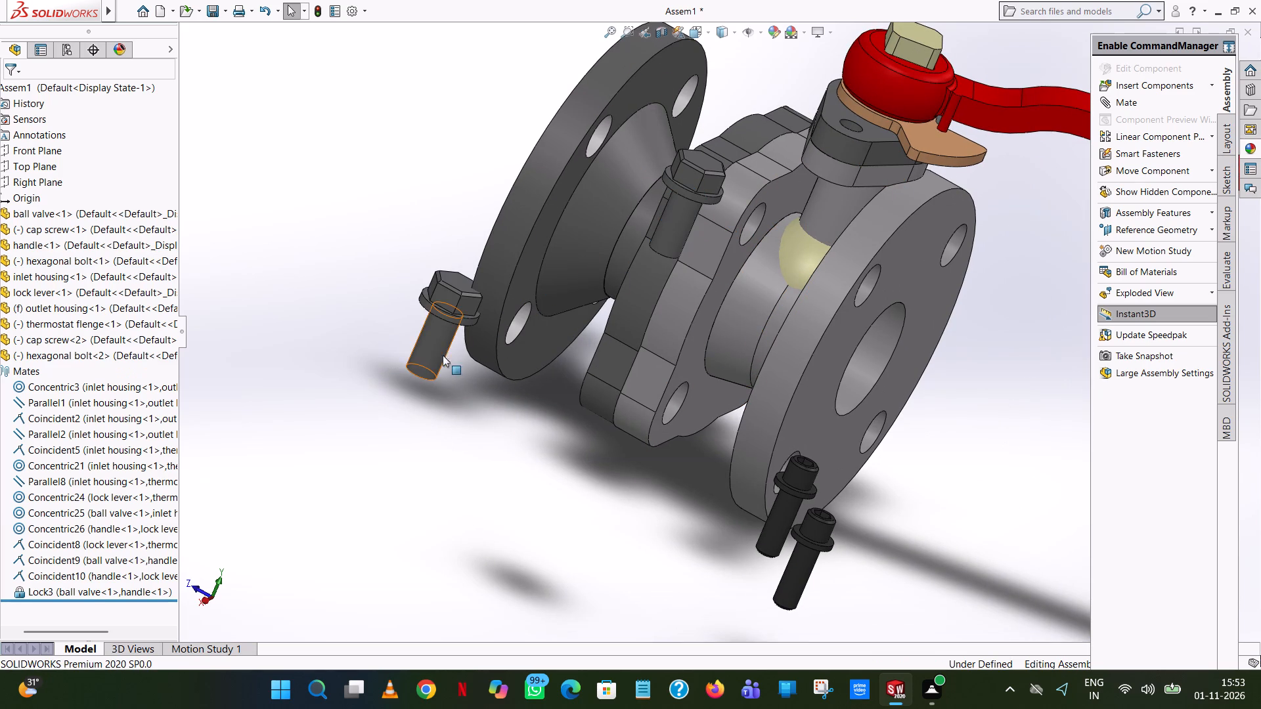
left_click_drag(433, 340, 397, 410, "ctrl")
left_click(491, 486, "ctrl")
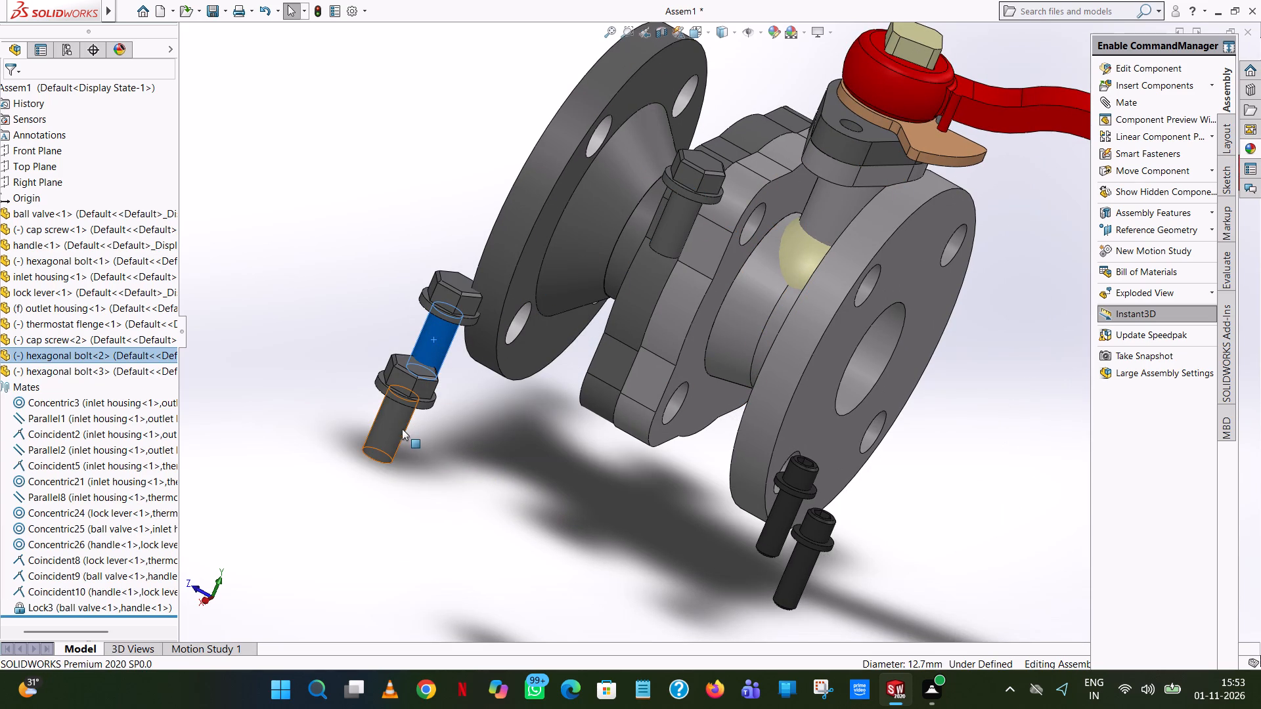
left_click_drag(394, 421, 560, 501, "ctrl")
left_click(445, 495, "ctrl")
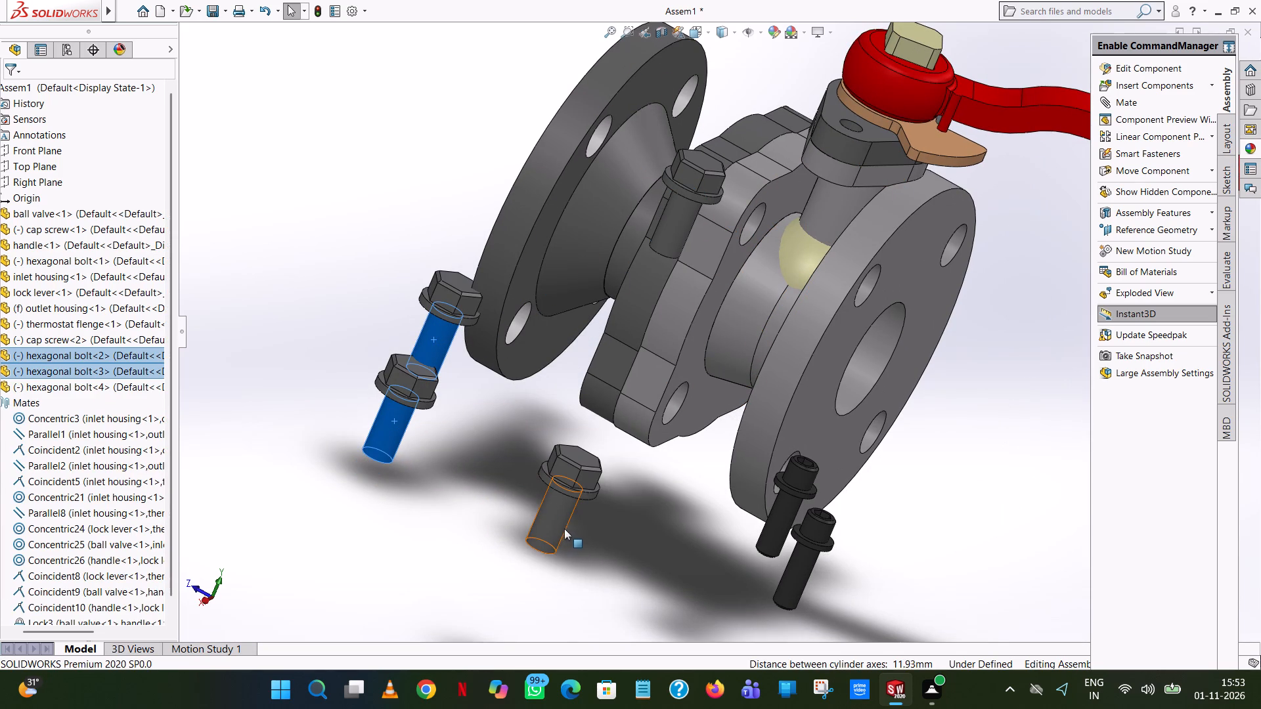
left_click_drag(566, 519, 349, 481, "ctrl")
left_click(462, 555, "ctrl")
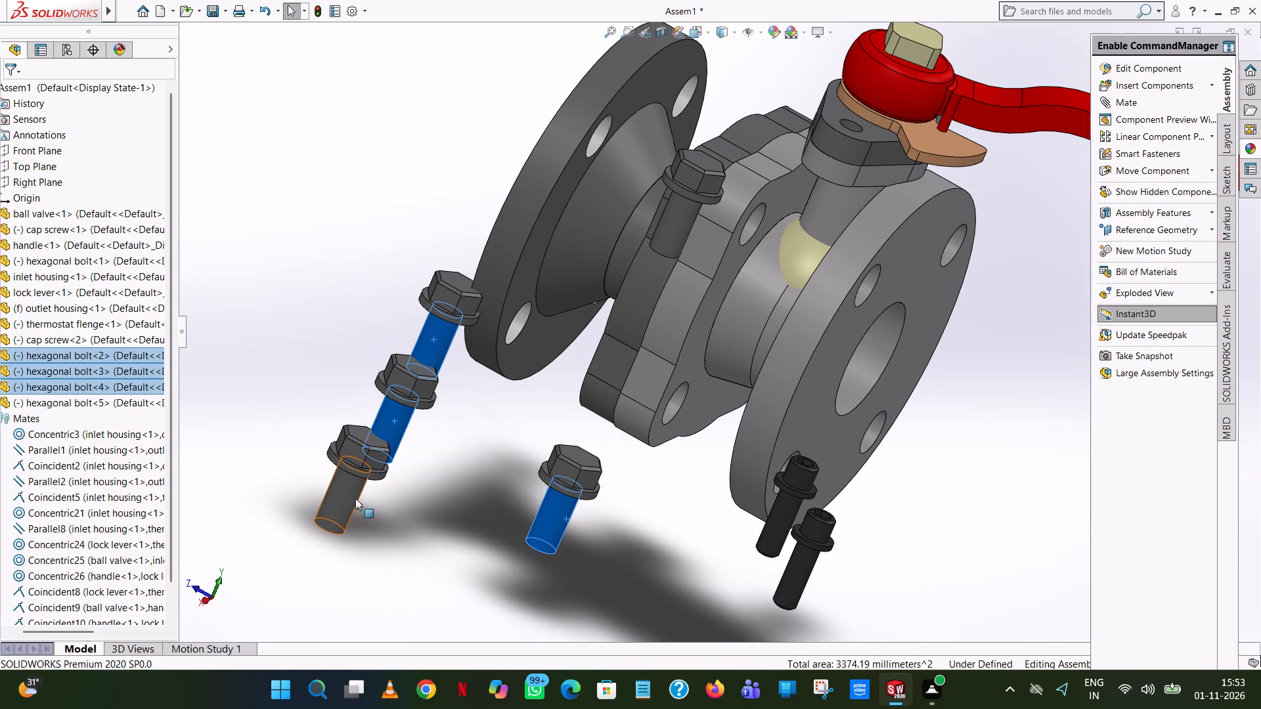
left_click_drag(340, 498, 469, 498, "ctrl")
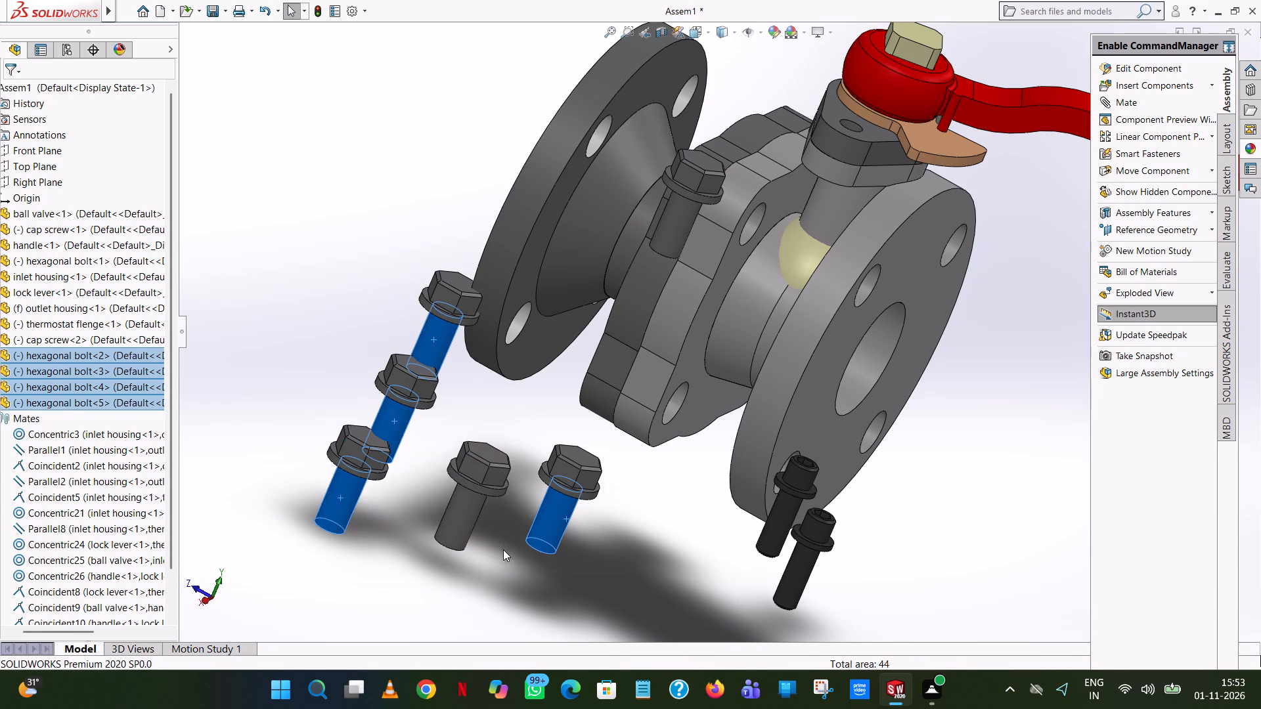
left_click(438, 601)
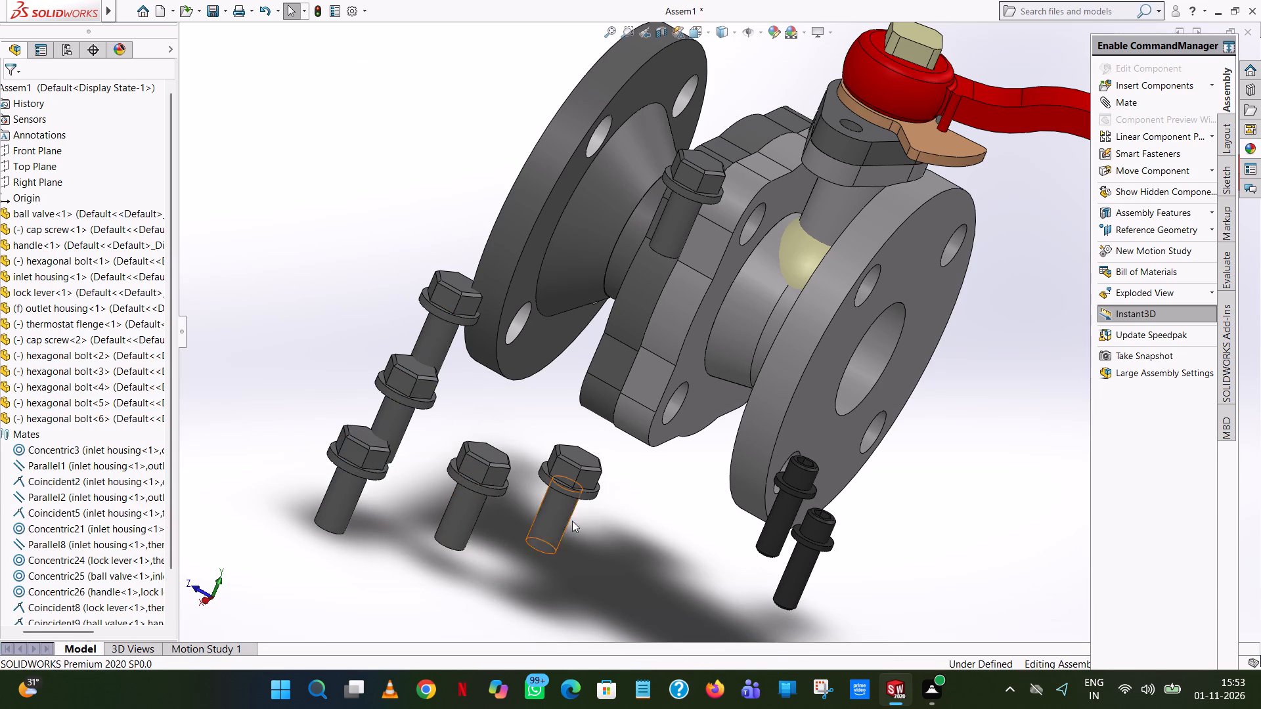
Add a Concentric mate between the original cap screw's shank and a screw hole in the thermostat flange beside the handle.
scroll(611, 472, "up", 3)
left_click(1138, 102)
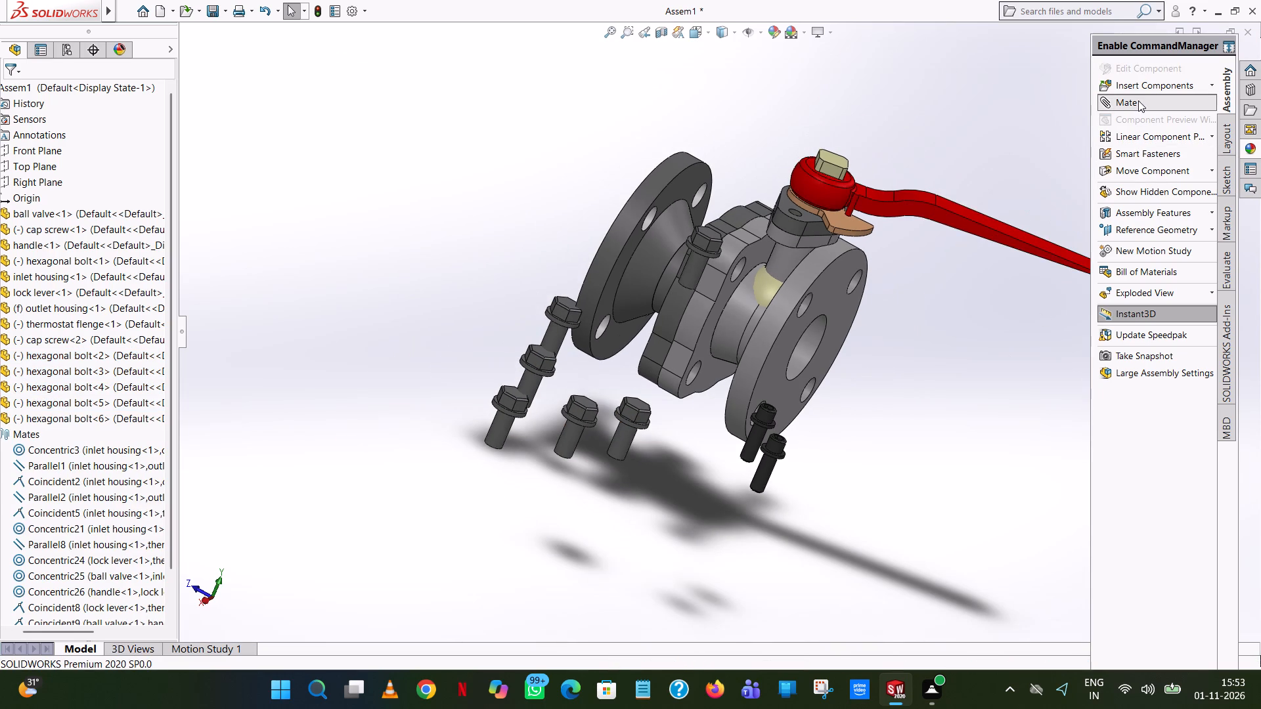
left_click(759, 469)
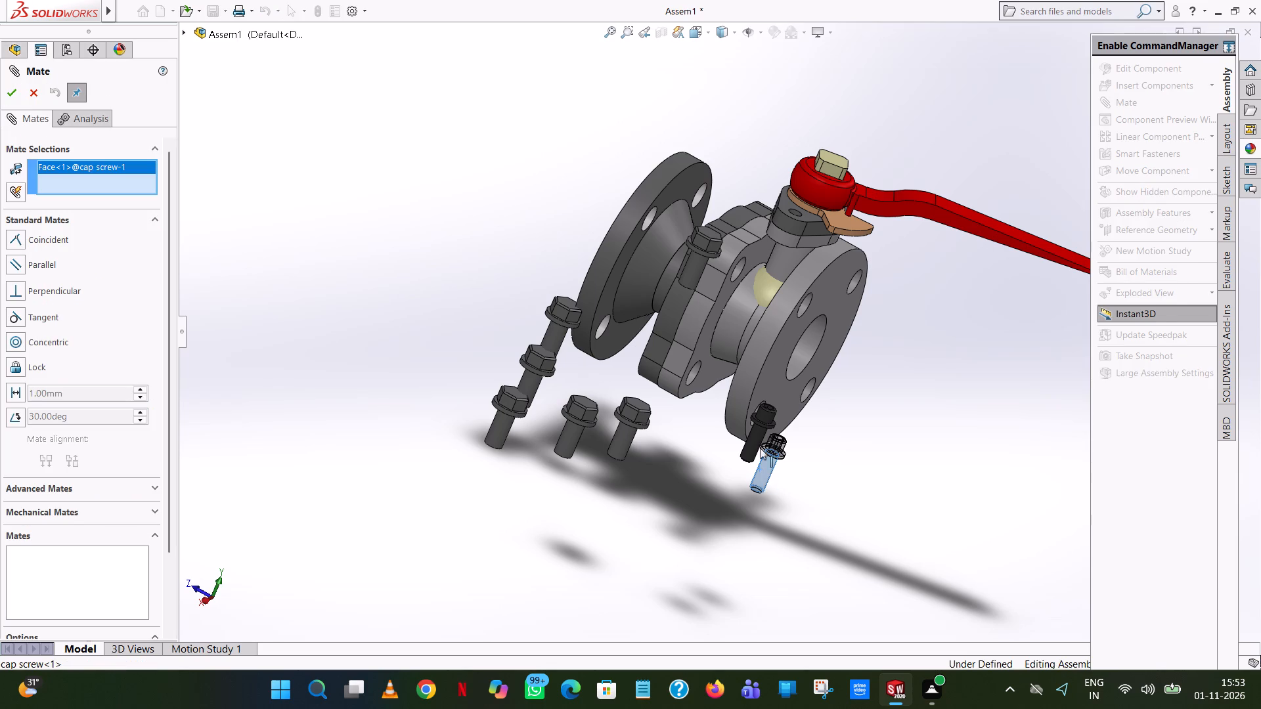
scroll(791, 219, "down", 4)
middle_click_drag(792, 227, 793, 361)
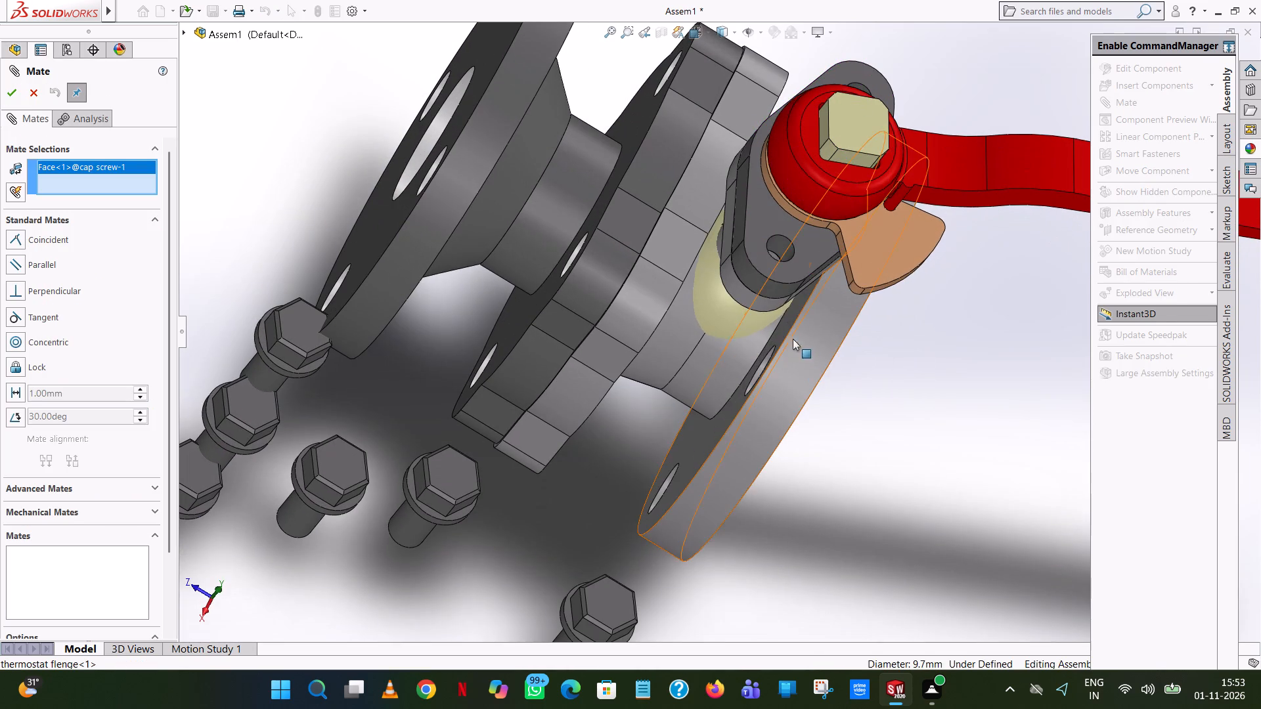
left_click(779, 249)
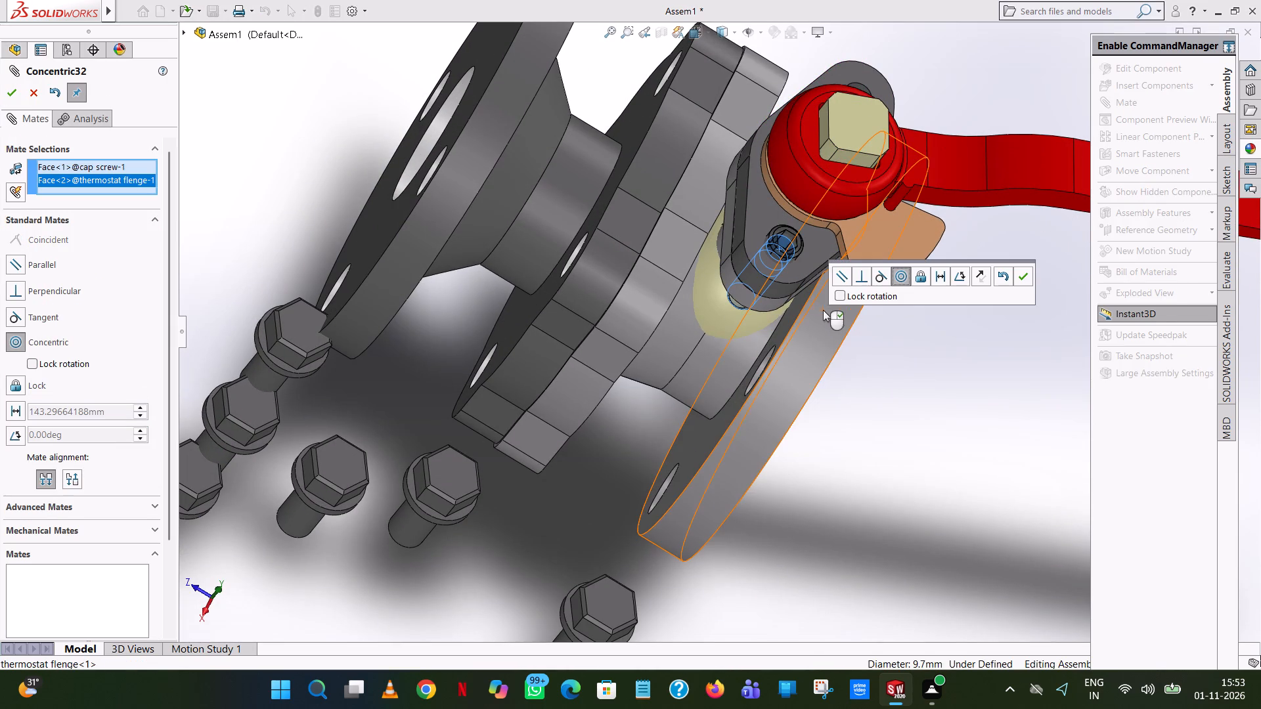
left_click(1021, 277)
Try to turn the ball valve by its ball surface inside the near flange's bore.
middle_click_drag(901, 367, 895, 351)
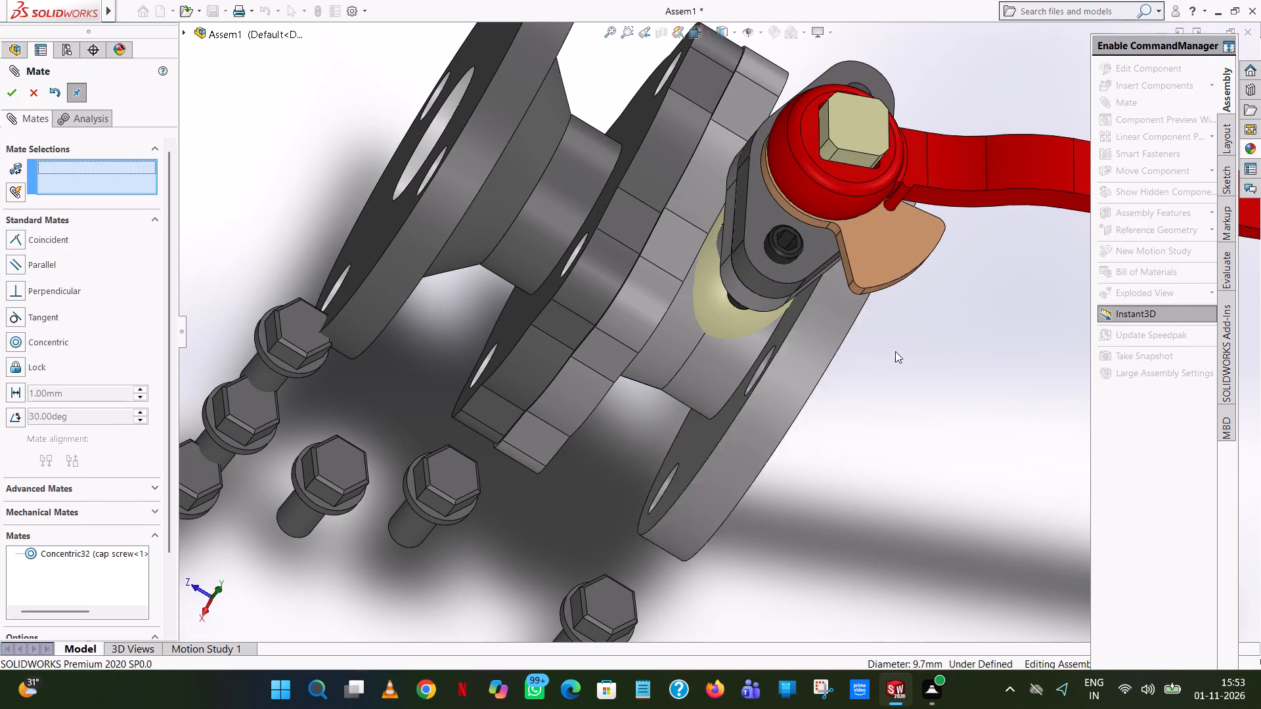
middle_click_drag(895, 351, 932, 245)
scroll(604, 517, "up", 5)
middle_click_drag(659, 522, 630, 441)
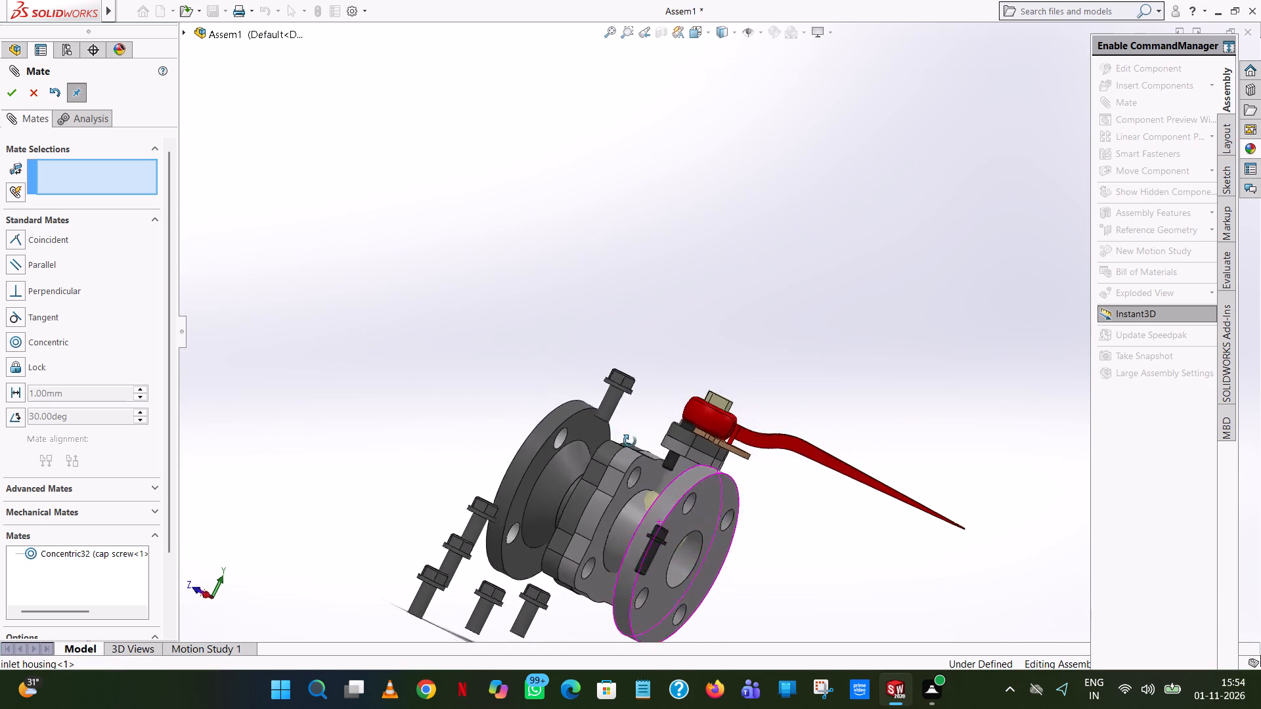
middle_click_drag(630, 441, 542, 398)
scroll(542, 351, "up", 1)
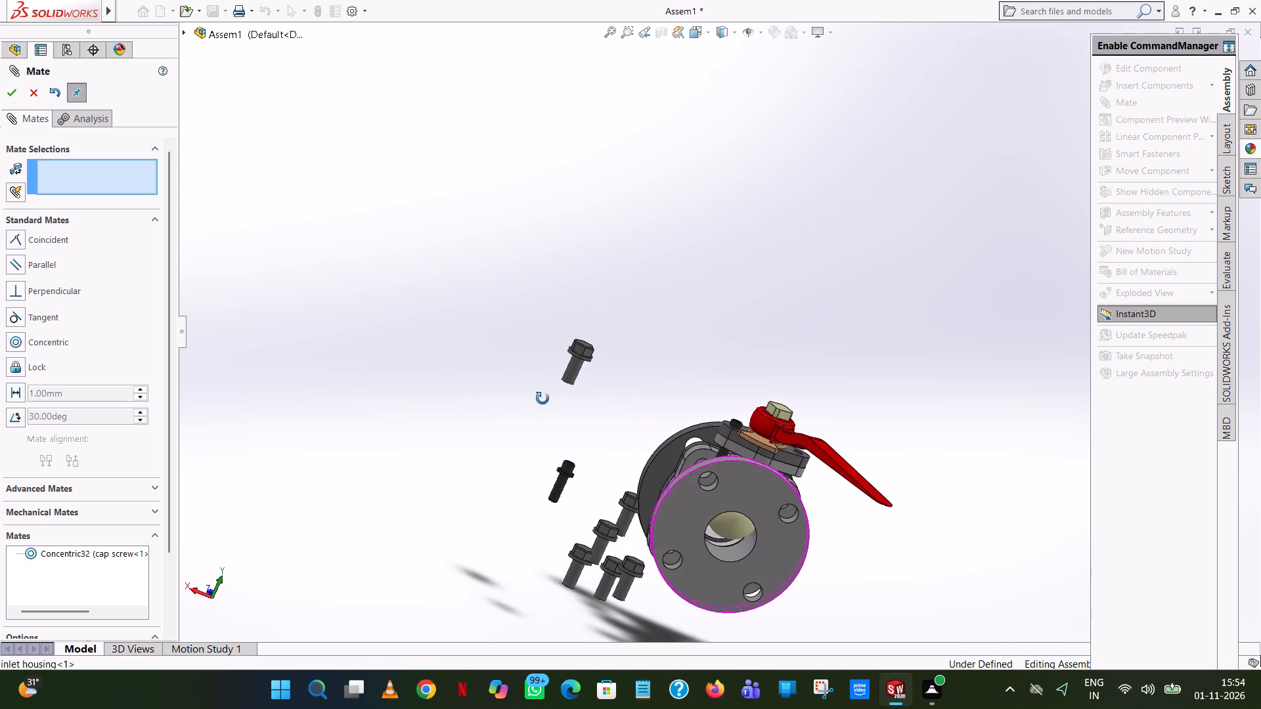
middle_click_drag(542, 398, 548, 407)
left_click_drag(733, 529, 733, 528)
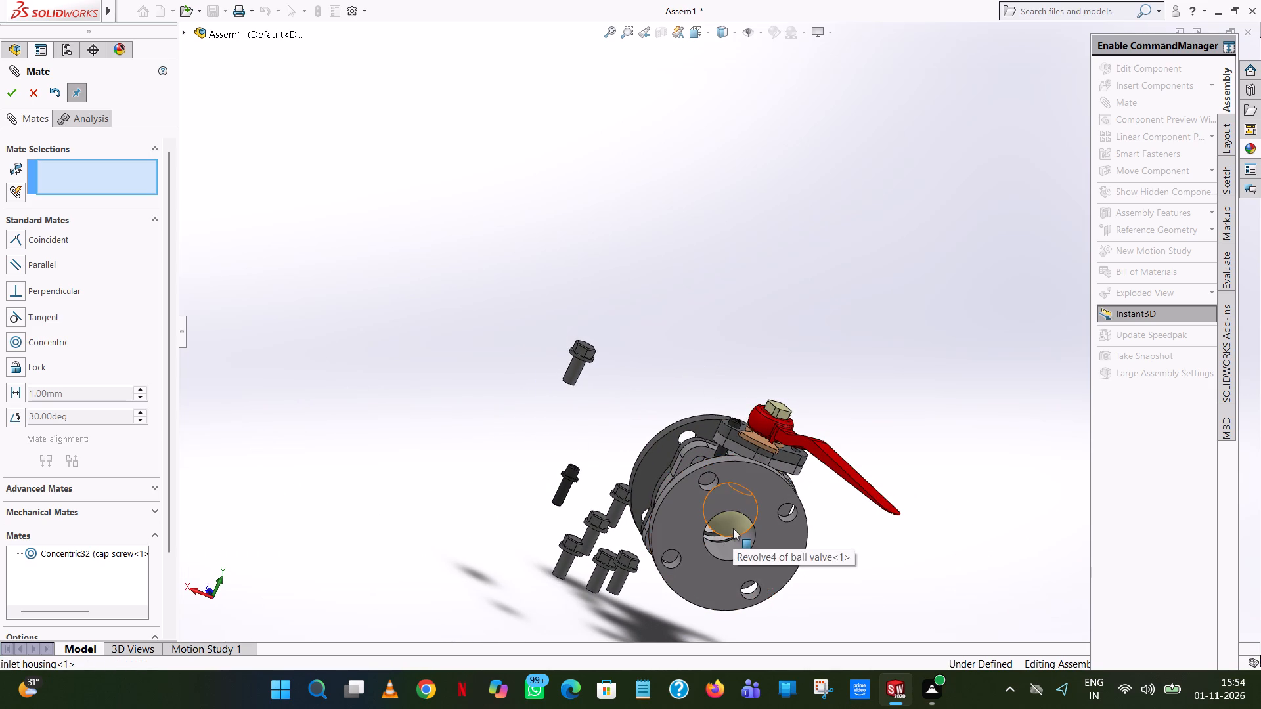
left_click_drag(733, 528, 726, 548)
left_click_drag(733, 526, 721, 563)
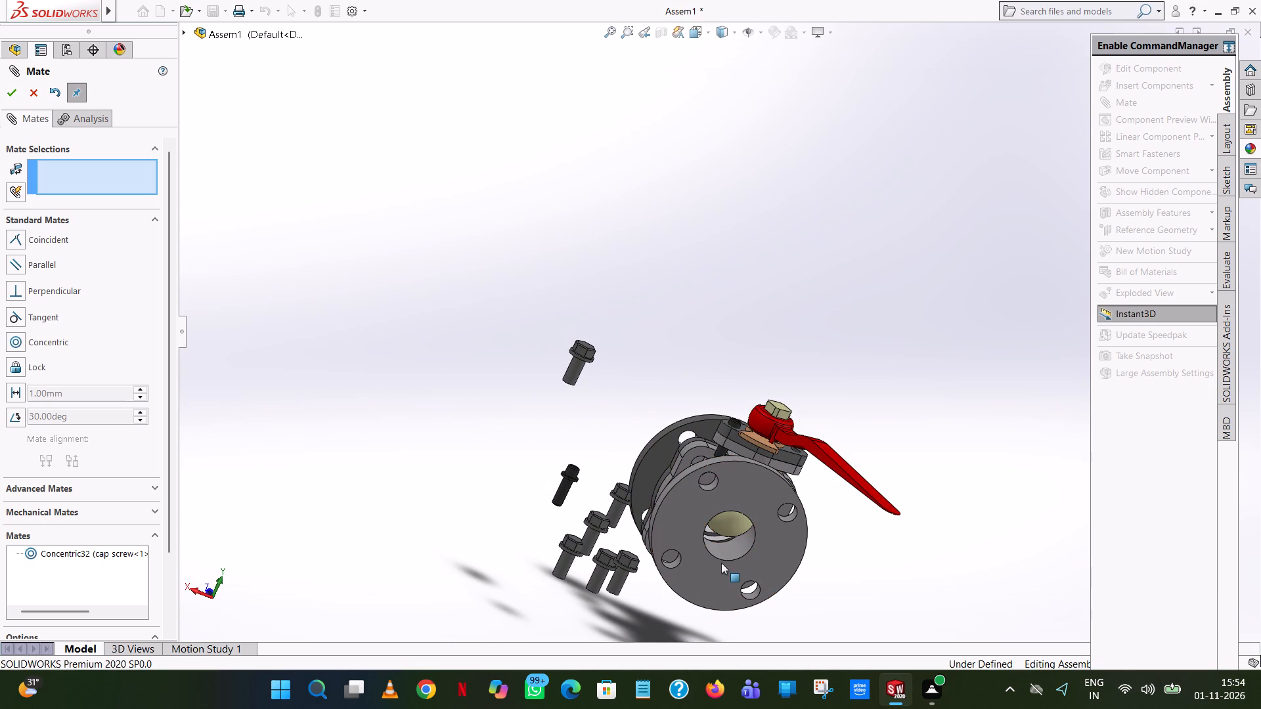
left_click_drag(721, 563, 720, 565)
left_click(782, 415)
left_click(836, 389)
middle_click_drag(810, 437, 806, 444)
Close the Mate command and pull the original cap screw partway out of its hole in the thermostat flange.
middle_click_drag(806, 444, 791, 553)
middle_click_drag(749, 408, 849, 354)
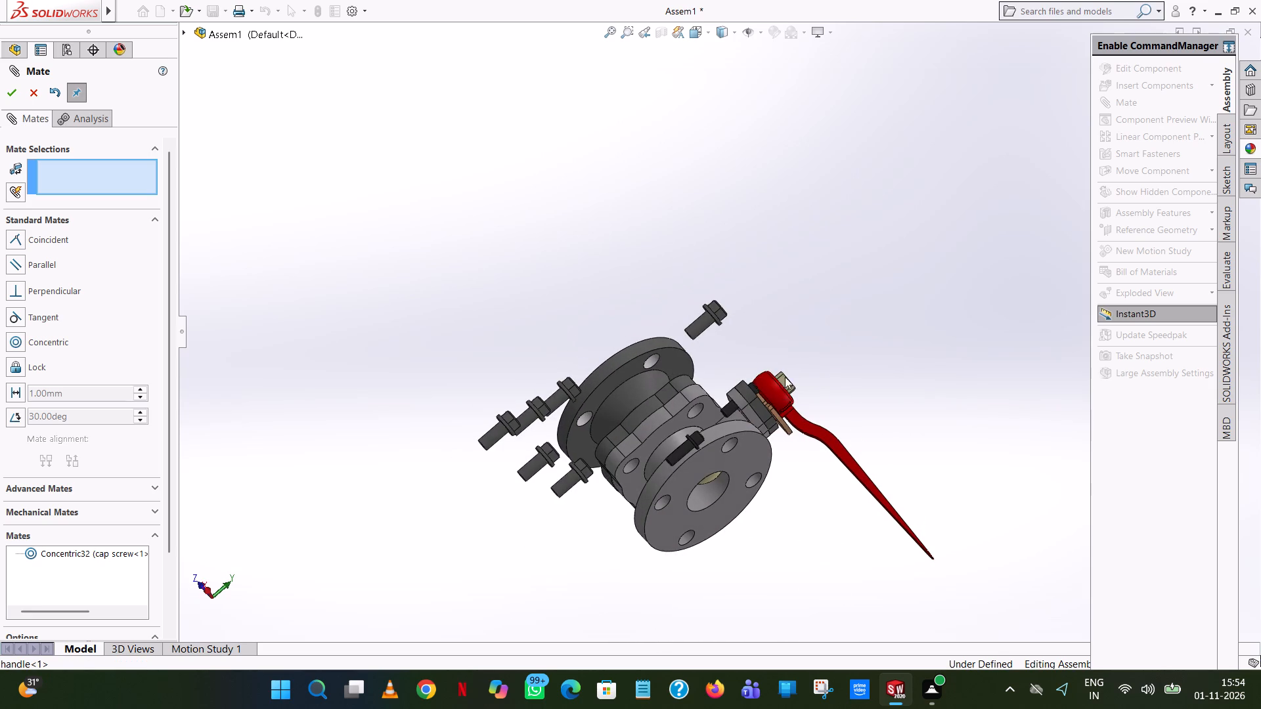
left_click_drag(725, 416, 729, 422)
left_click(786, 263)
left_click(43, 82)
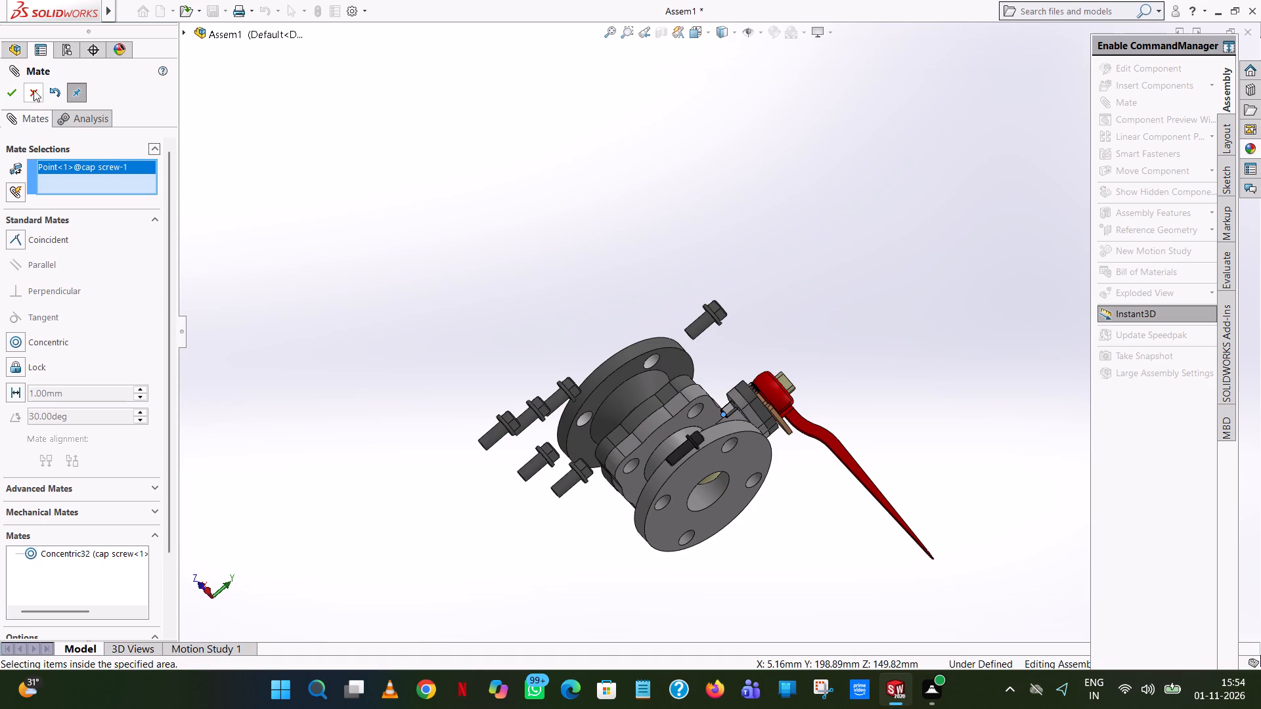
left_click(29, 93)
scroll(865, 405, "down", 2)
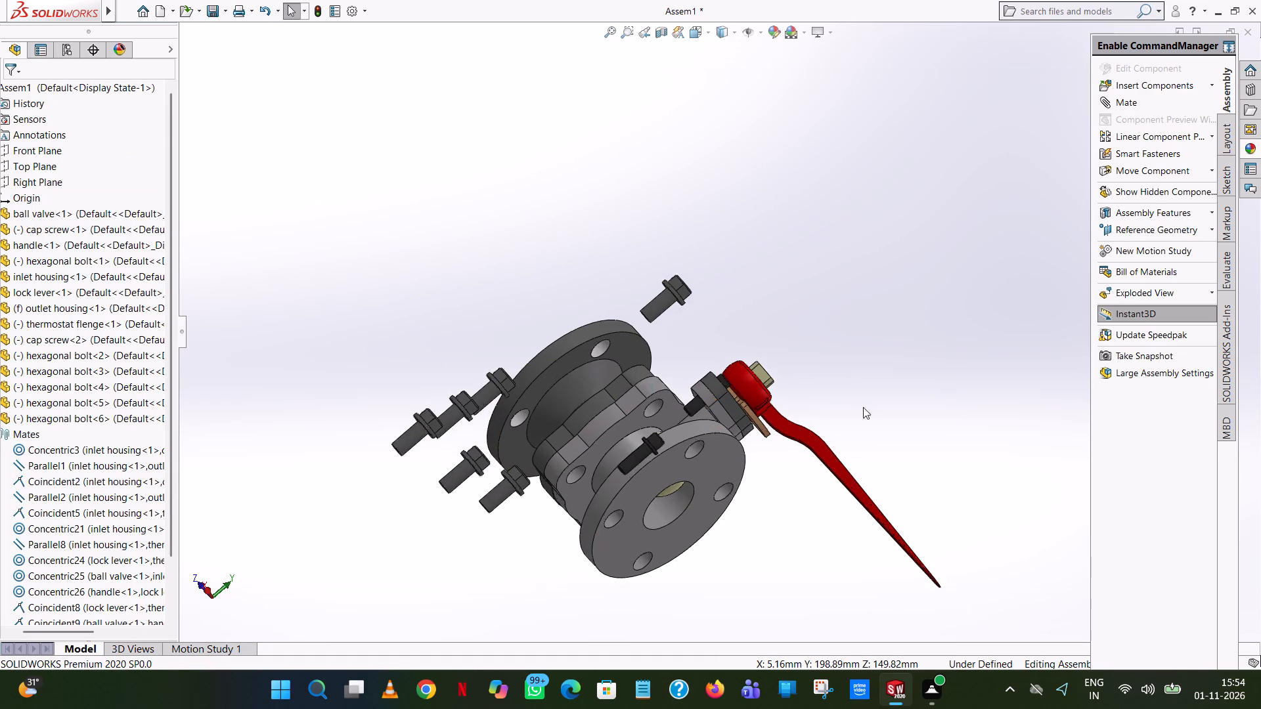
scroll(863, 407, "down", 6)
scroll(280, 267, "down", 8)
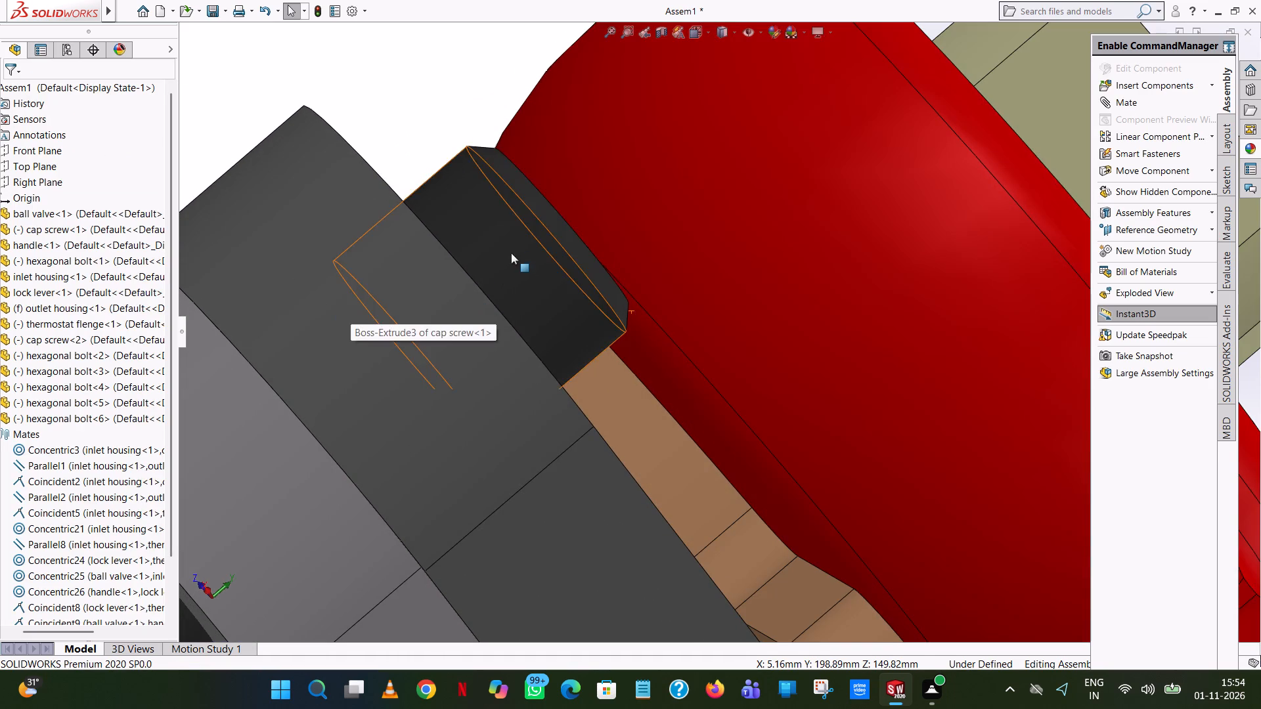
left_click_drag(511, 253, 818, 68)
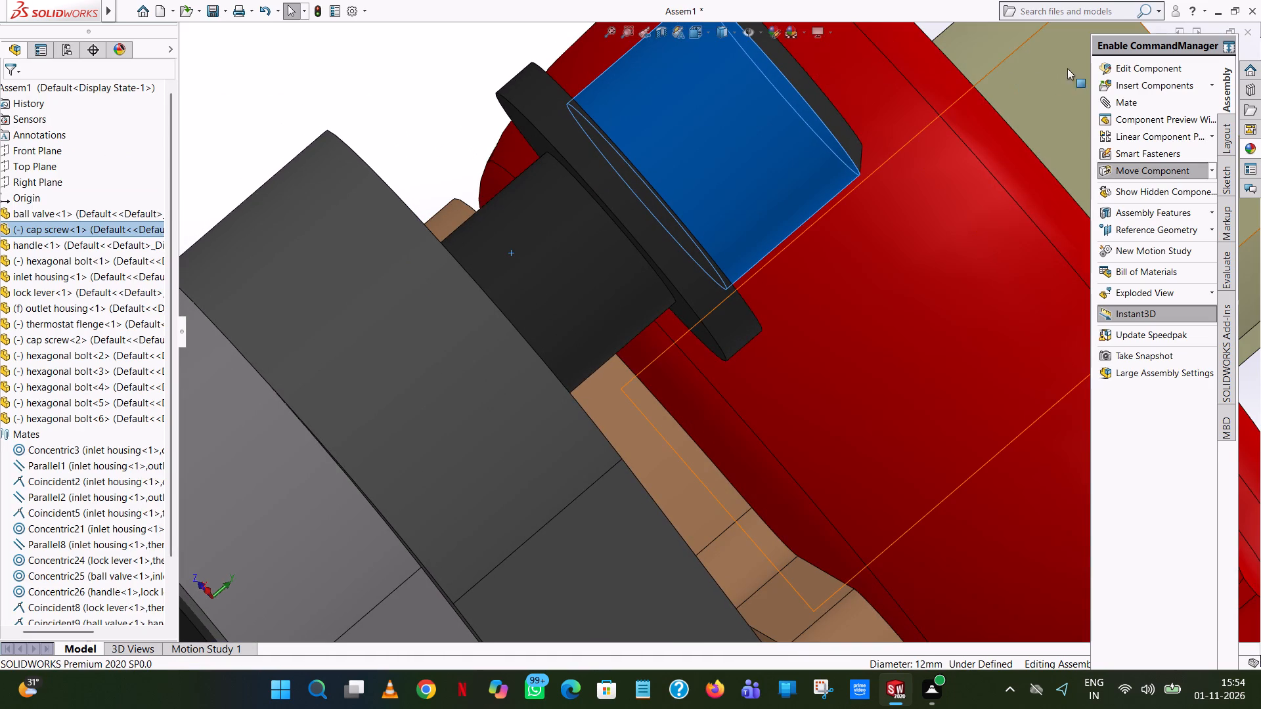
Add a Coincident mate between the underside edge of the original cap screw's collar and the thermostat flange's outer face.
left_click(1141, 98)
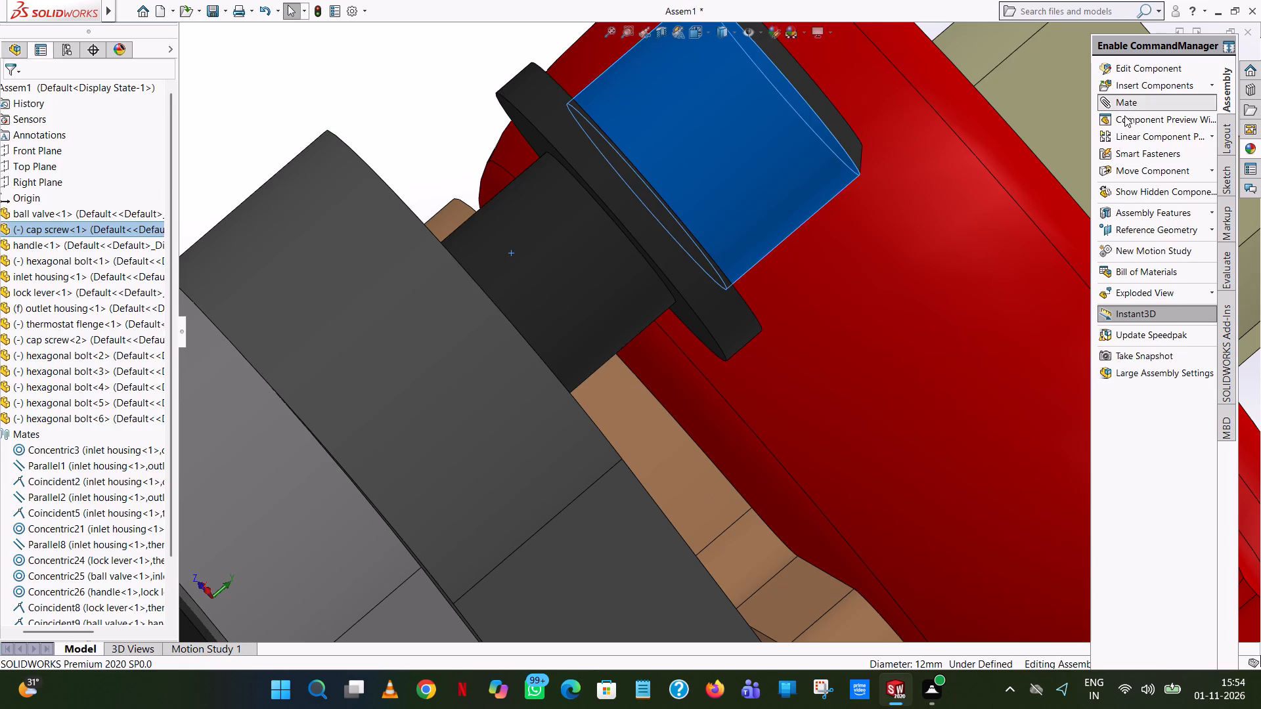
left_click(60, 240)
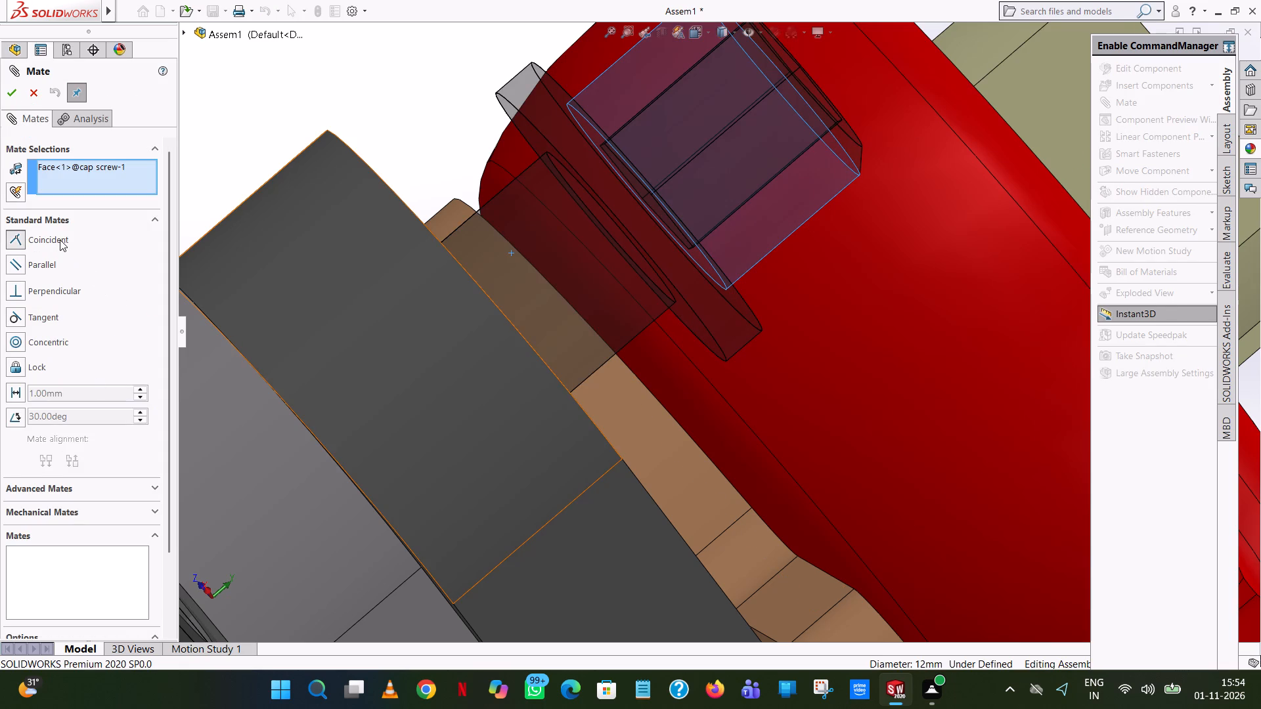
right_click(91, 165)
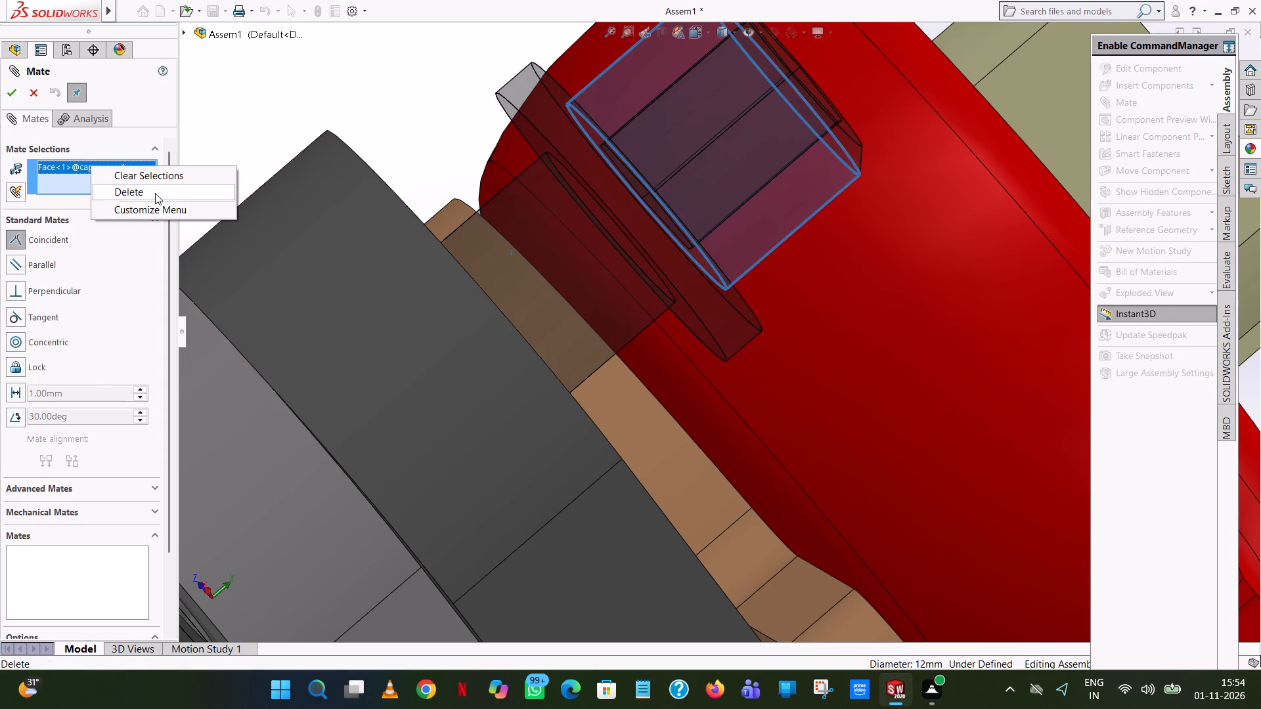
left_click(155, 193)
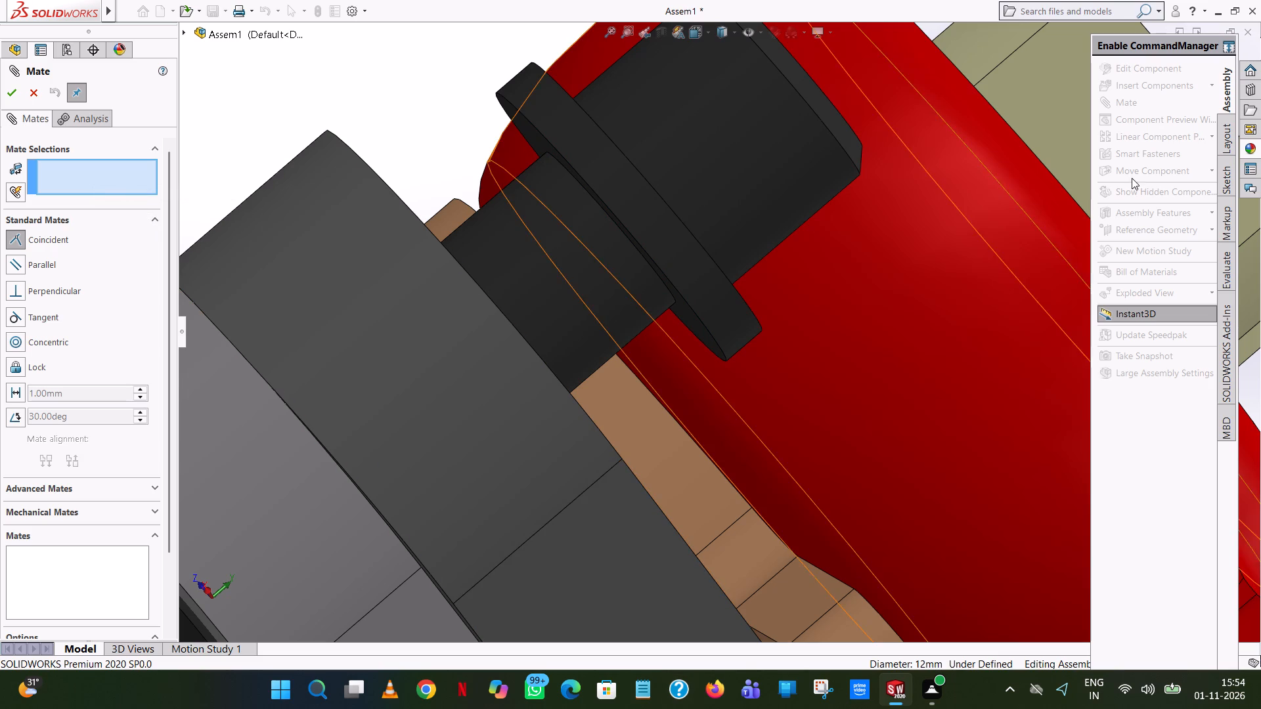
middle_click_drag(523, 216, 538, 168)
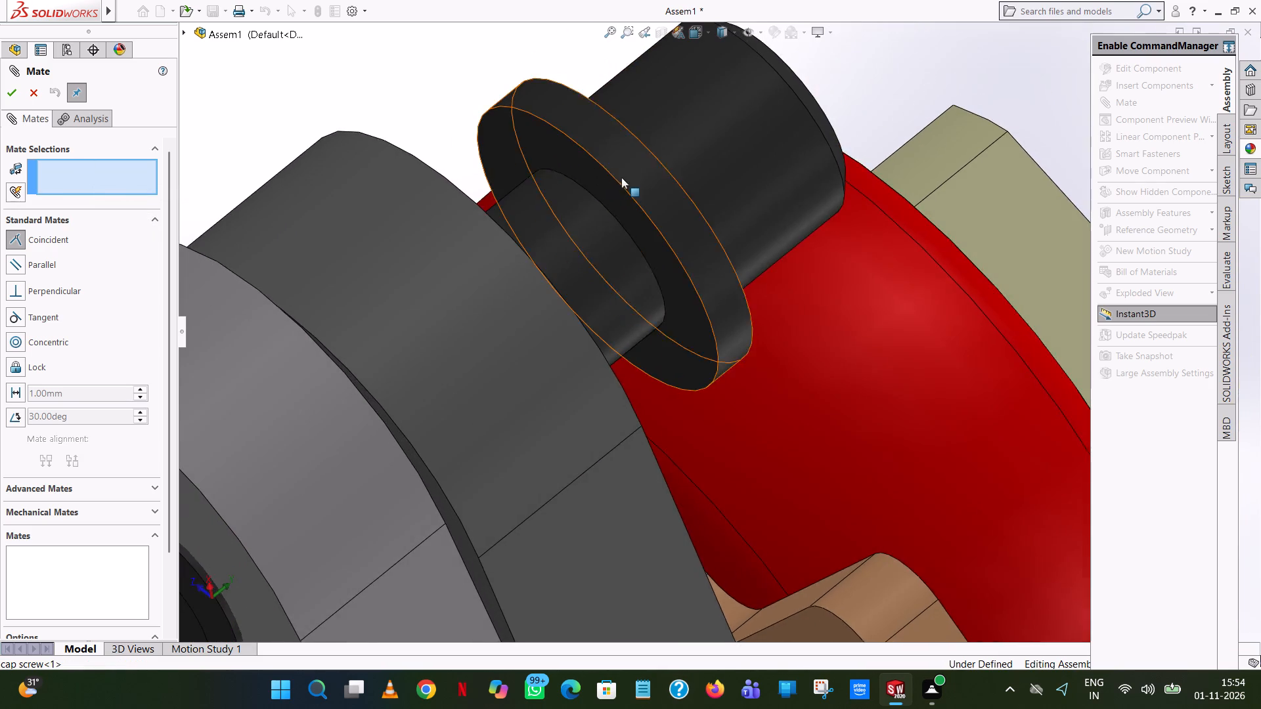
scroll(621, 177, "down", 3)
left_click(621, 200)
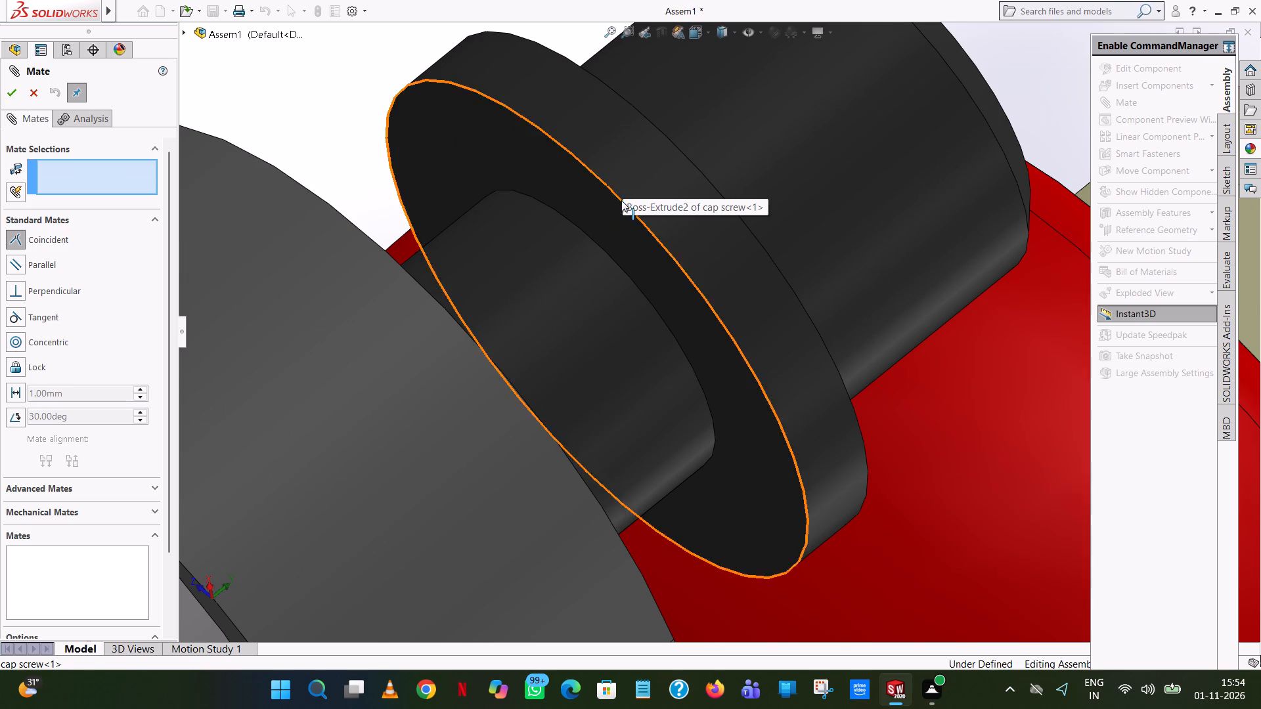
scroll(618, 215, "up", 4)
middle_click_drag(617, 215, 507, 322)
left_click(510, 312)
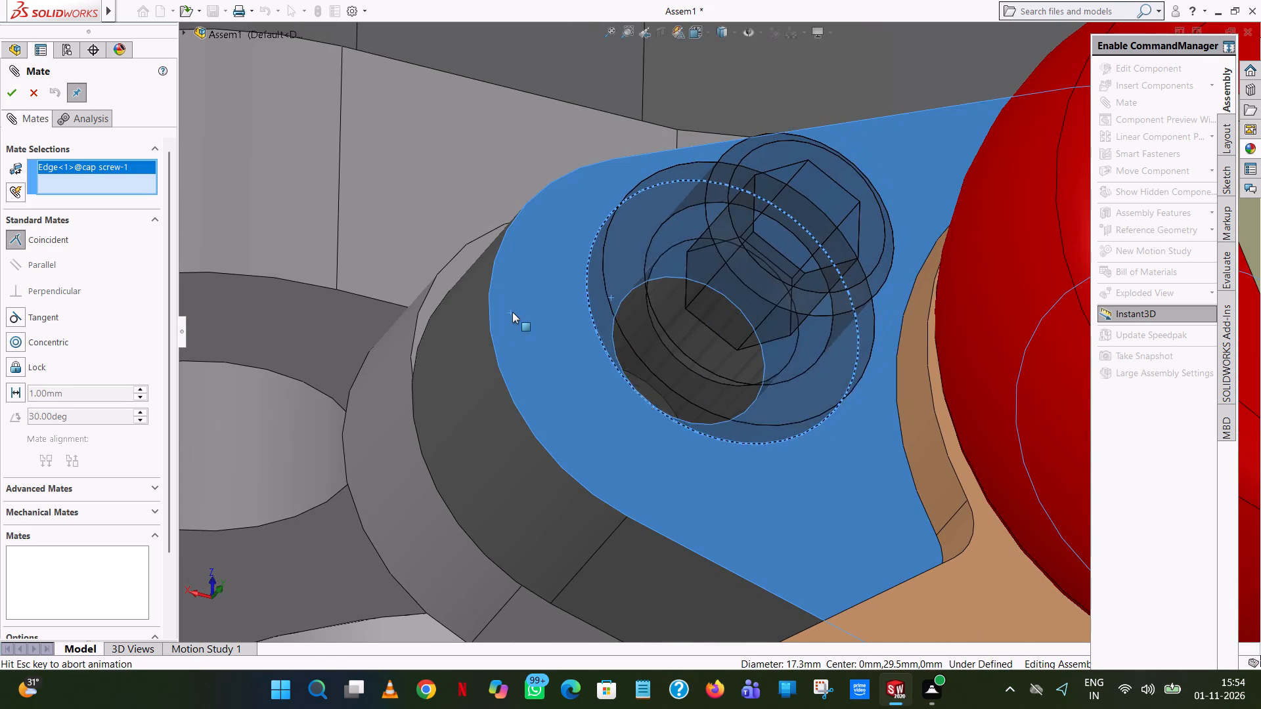
left_click(500, 309)
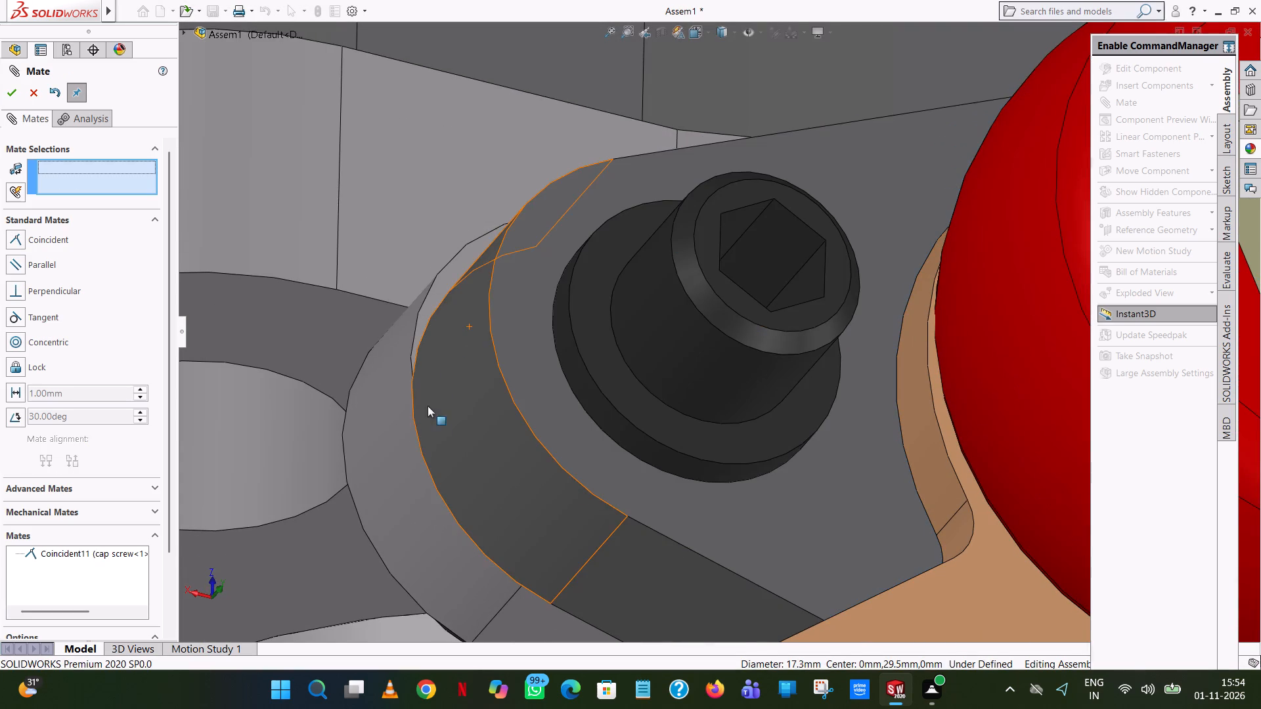
Add a Coincident mate between the thermostat flange's lower rounded edge and the inlet housing's mounting face.
middle_click_drag(430, 414, 497, 204)
scroll(495, 202, "up", 1)
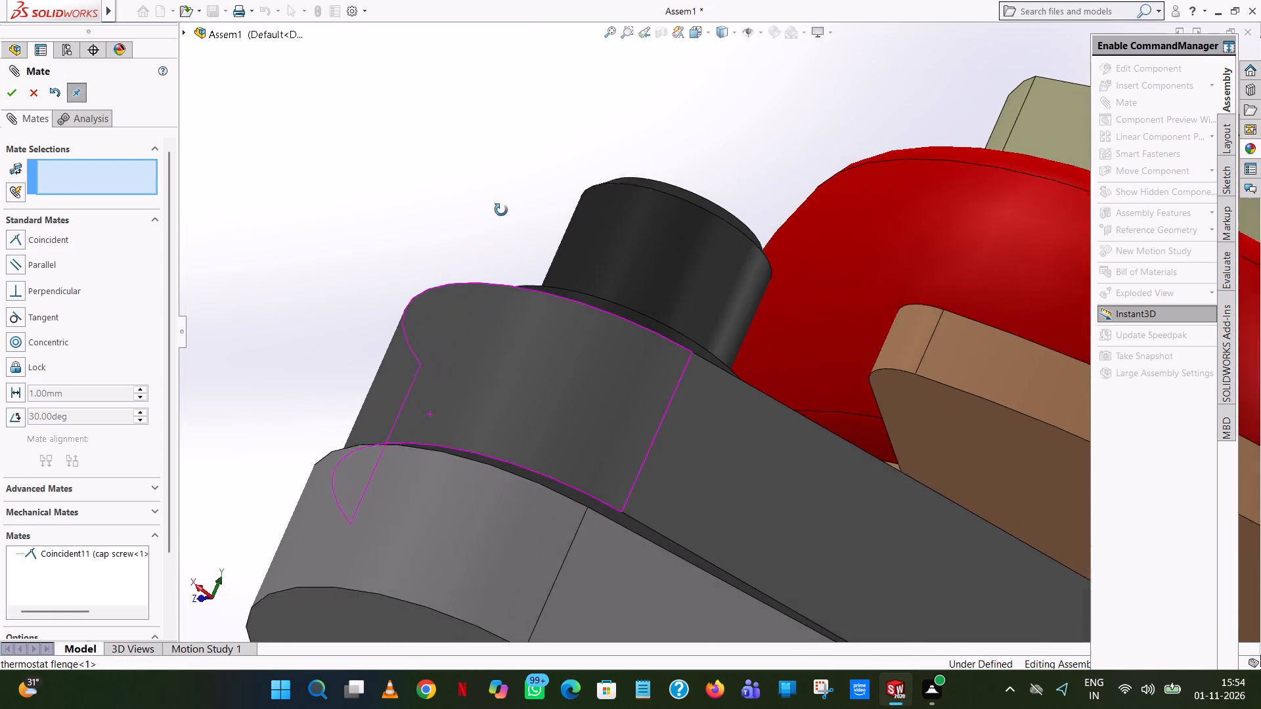
left_click(47, 238)
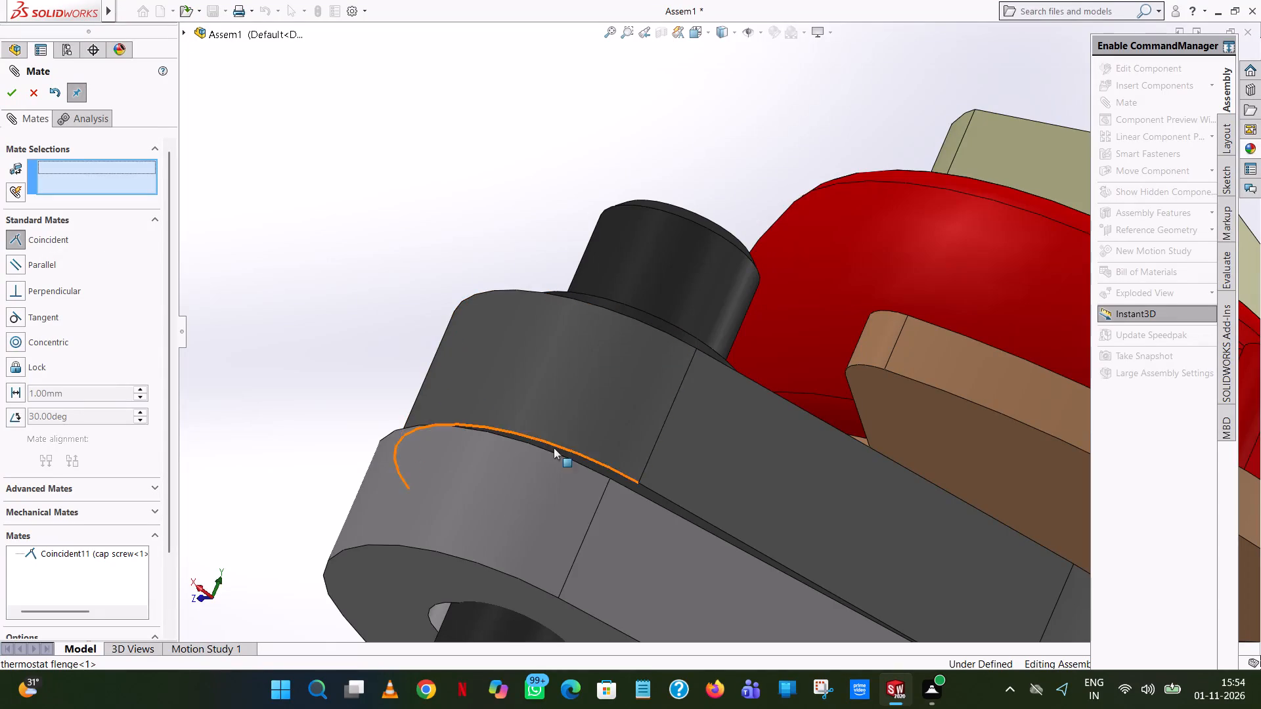
left_click(634, 480)
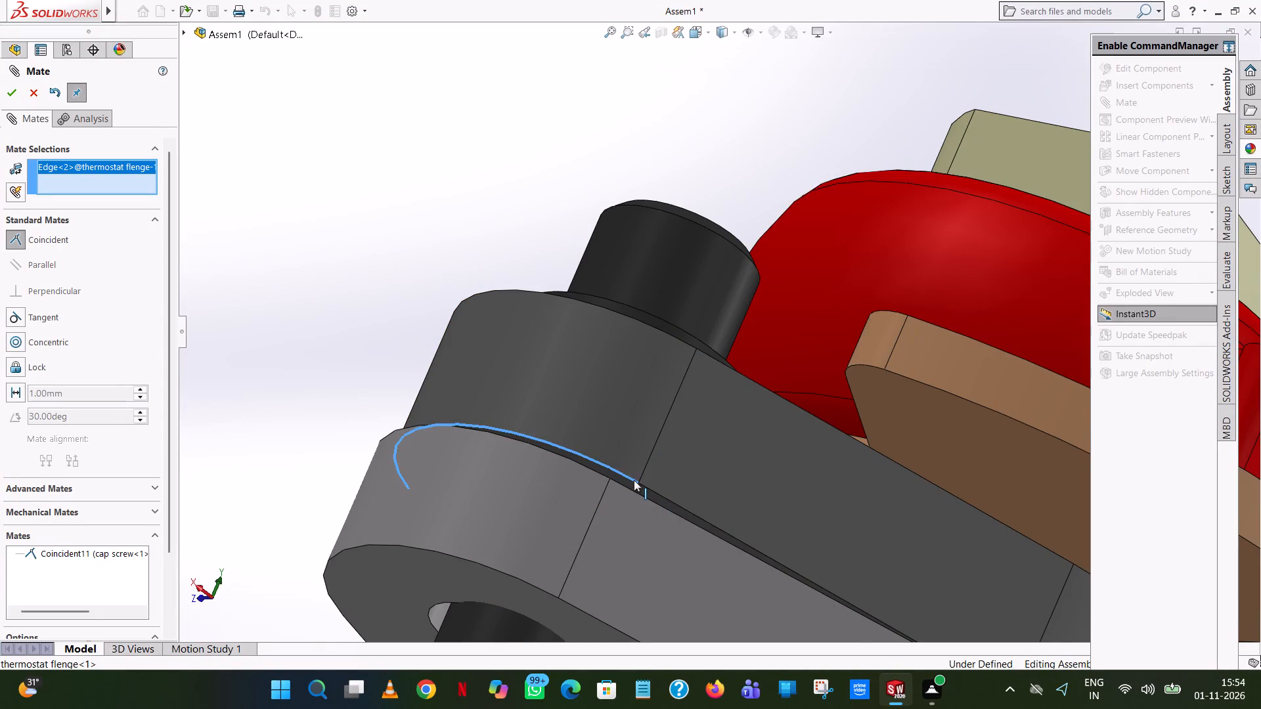
scroll(630, 484, "up", 1)
middle_click_drag(630, 484, 624, 644)
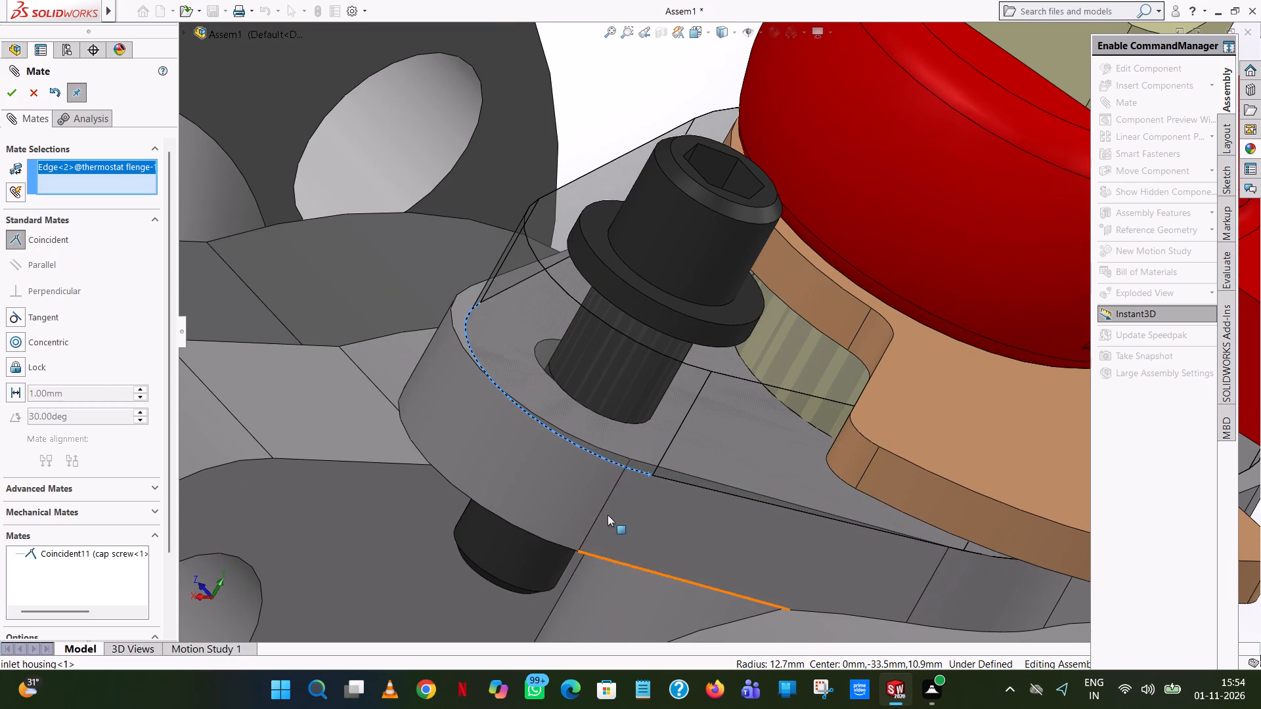
left_click(606, 430)
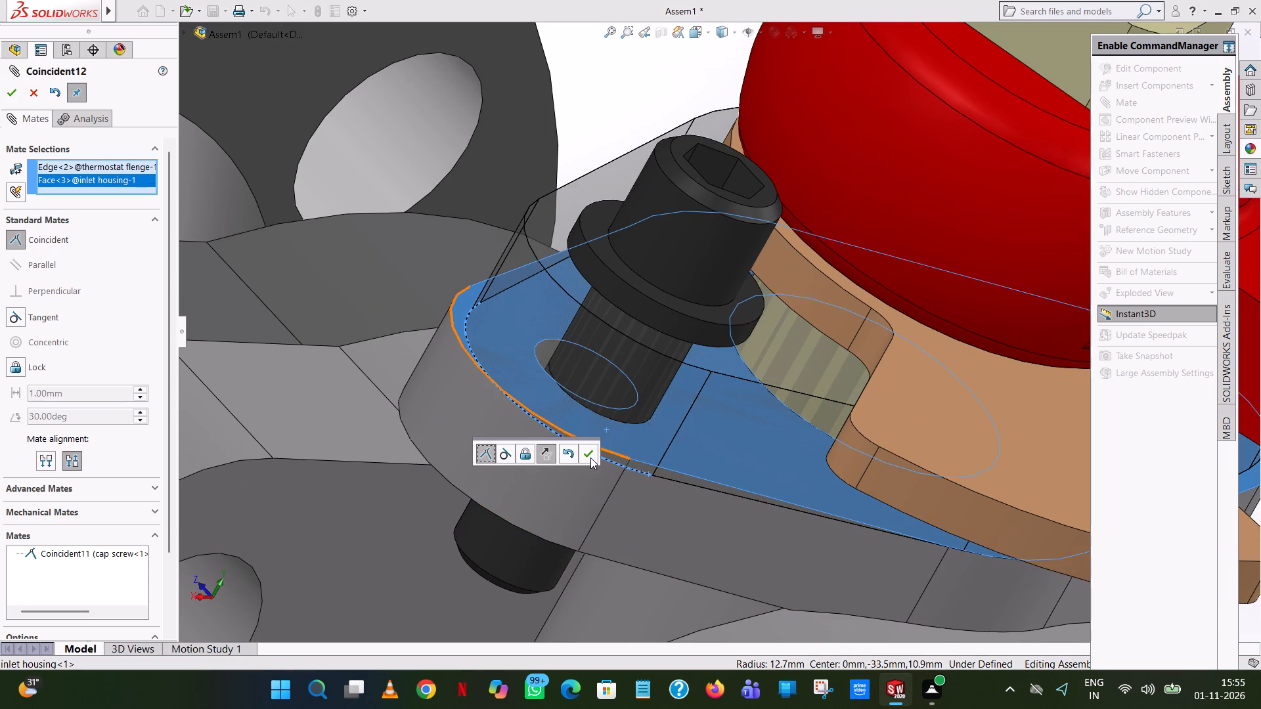
left_click(590, 458)
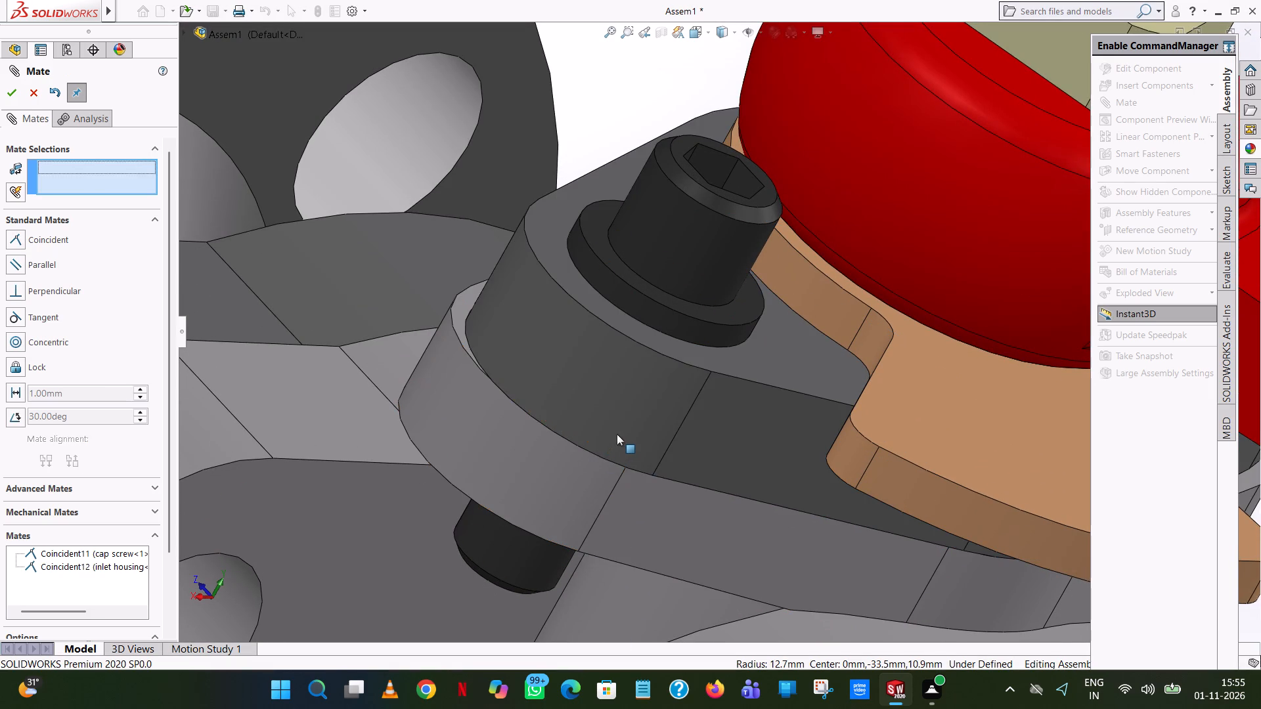
Swing the thermostat flange slightly so its rounded end lines up with the inlet housing's ear, and finish mating.
left_click_drag(617, 434, 575, 420)
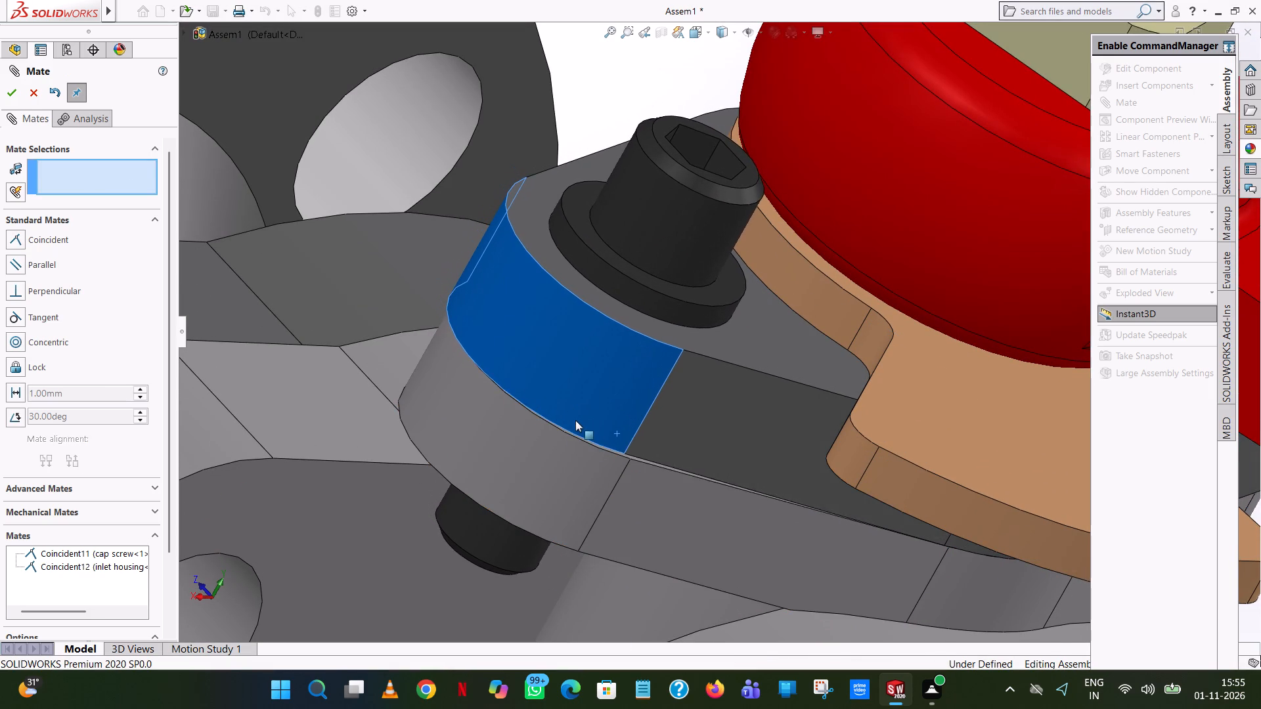
left_click_drag(575, 420, 577, 426)
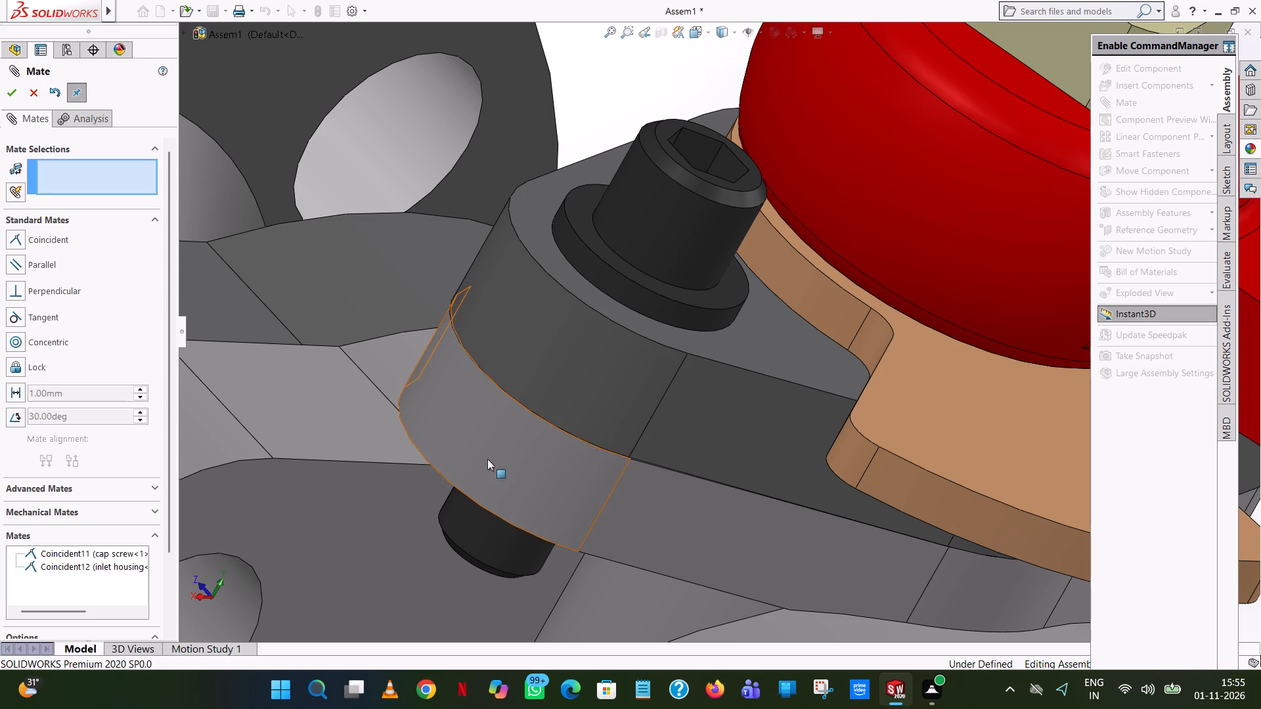
scroll(511, 439, "up", 2)
left_click(13, 95)
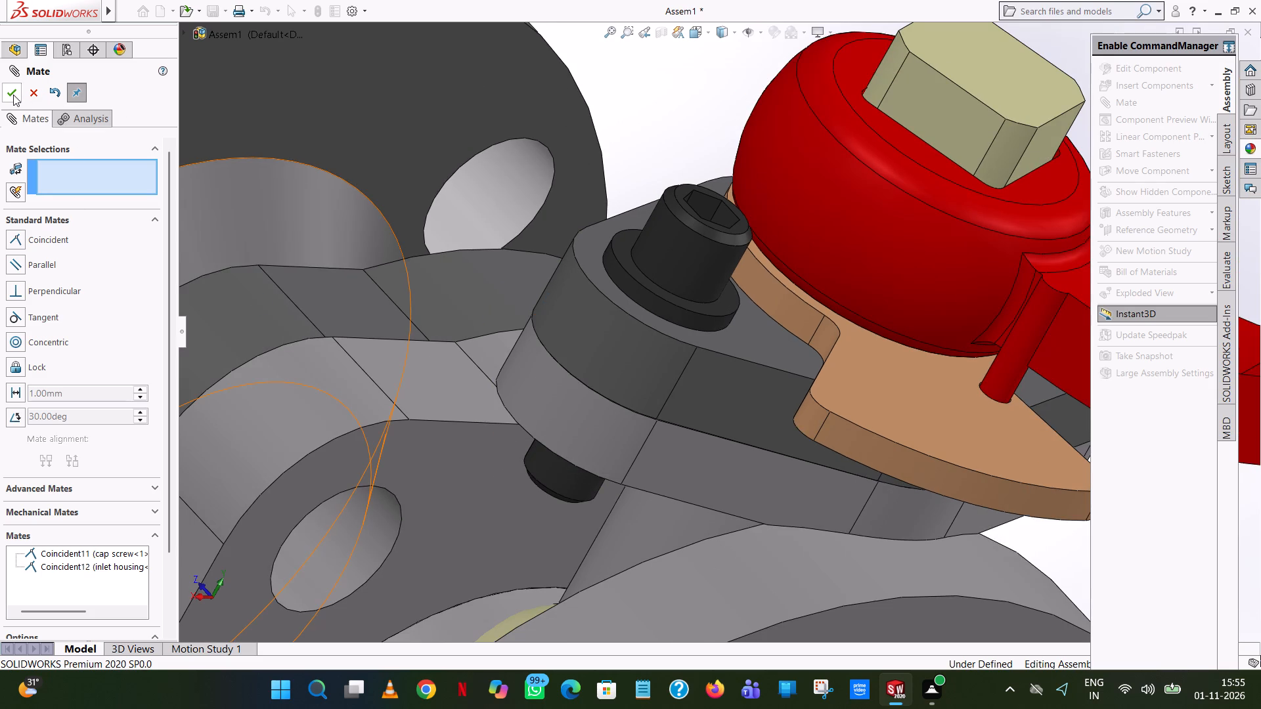
Swing the thermostat flange by its cap screw around the valve stem, leaving it turned away from the inlet housing's screw holes.
scroll(601, 360, "up", 5)
left_click(950, 463)
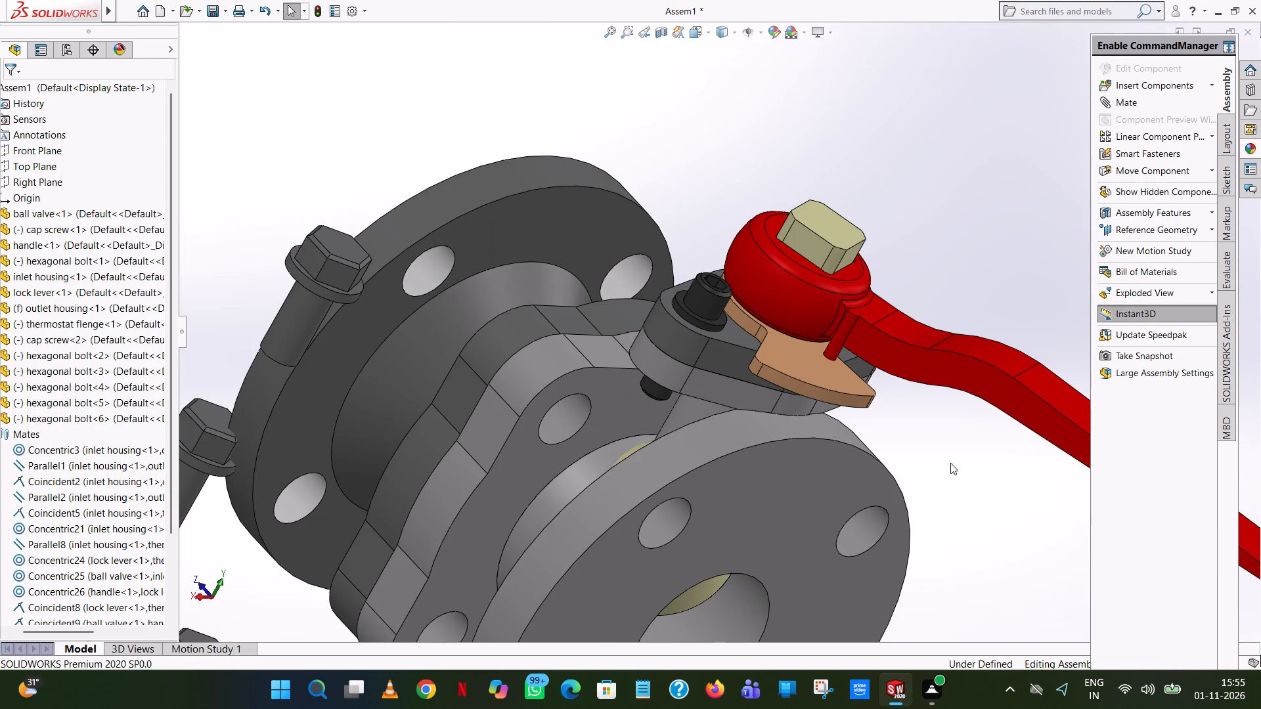
scroll(734, 335, "up", 1)
middle_click_drag(741, 360, 811, 230)
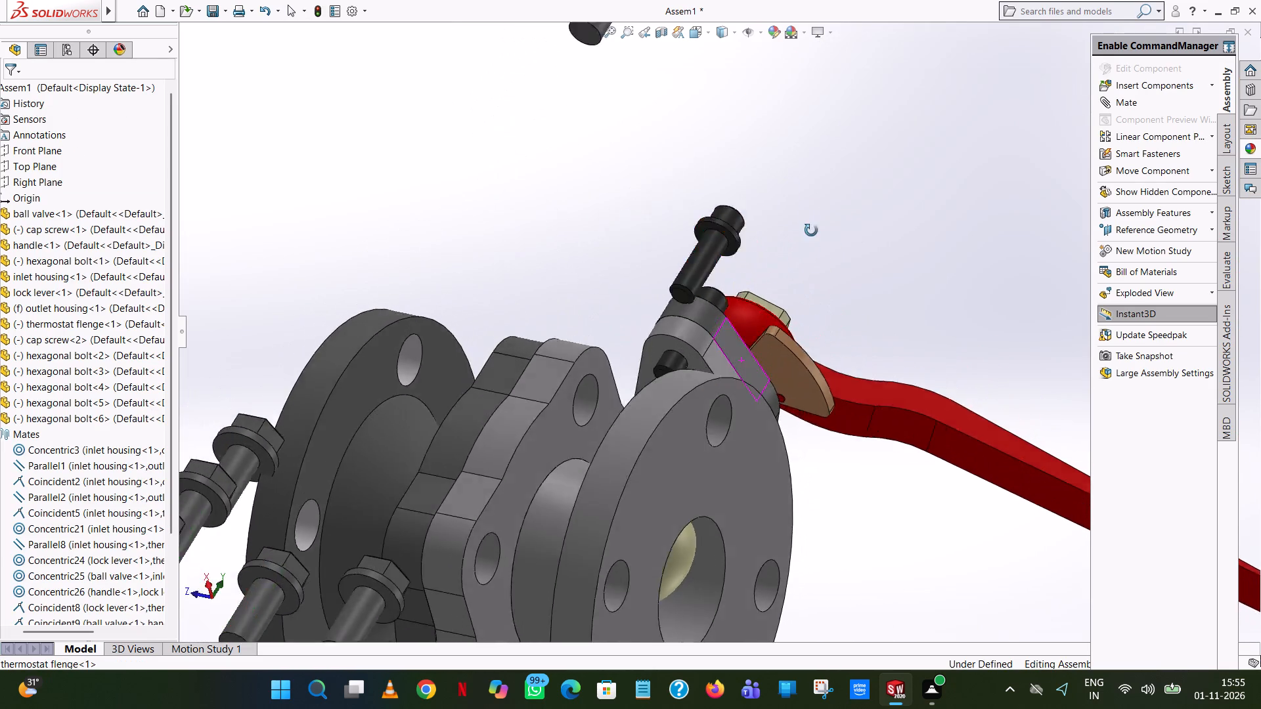
middle_click_drag(811, 230, 728, 611)
scroll(746, 557, "up", 1)
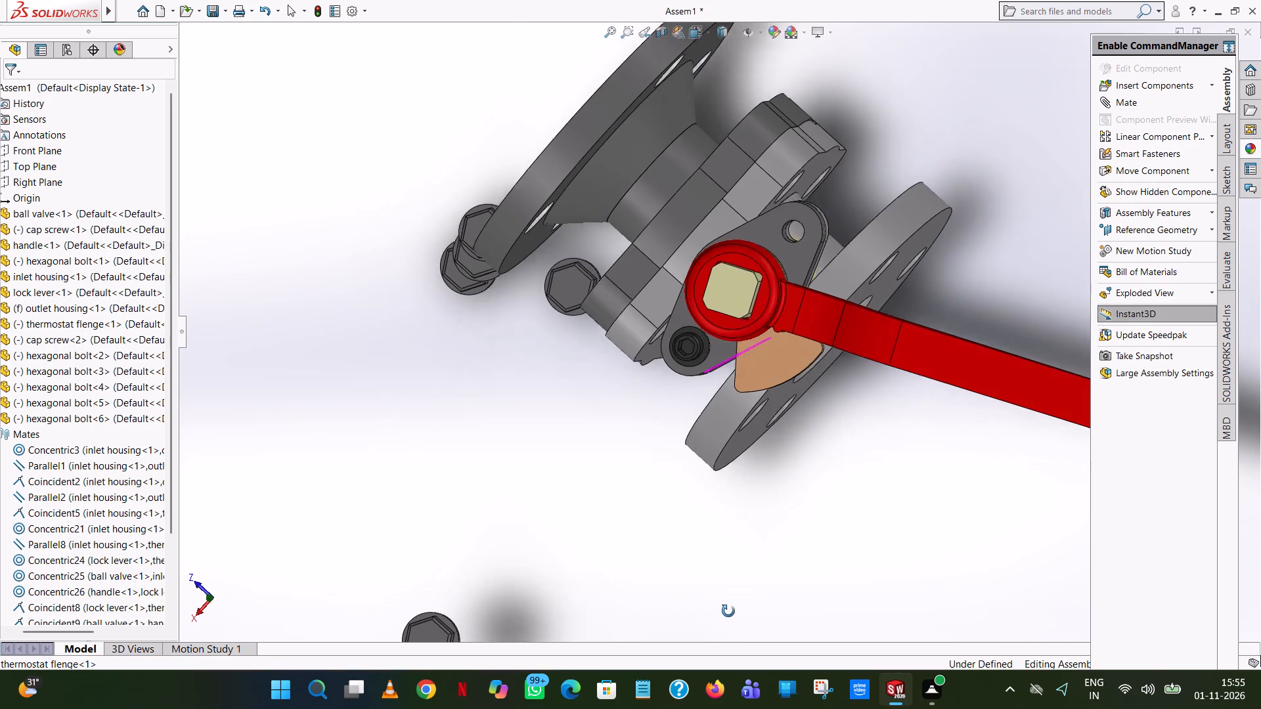
middle_click_drag(728, 611, 739, 621)
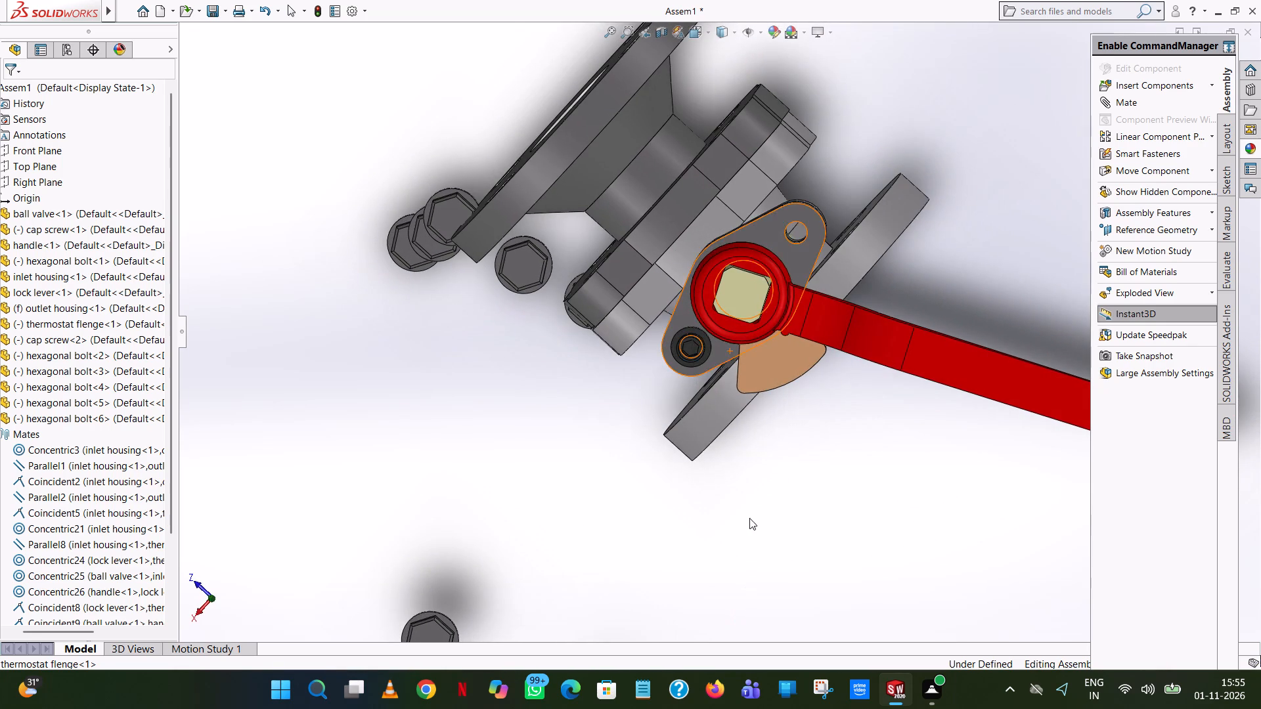
middle_click_drag(724, 415, 779, 278)
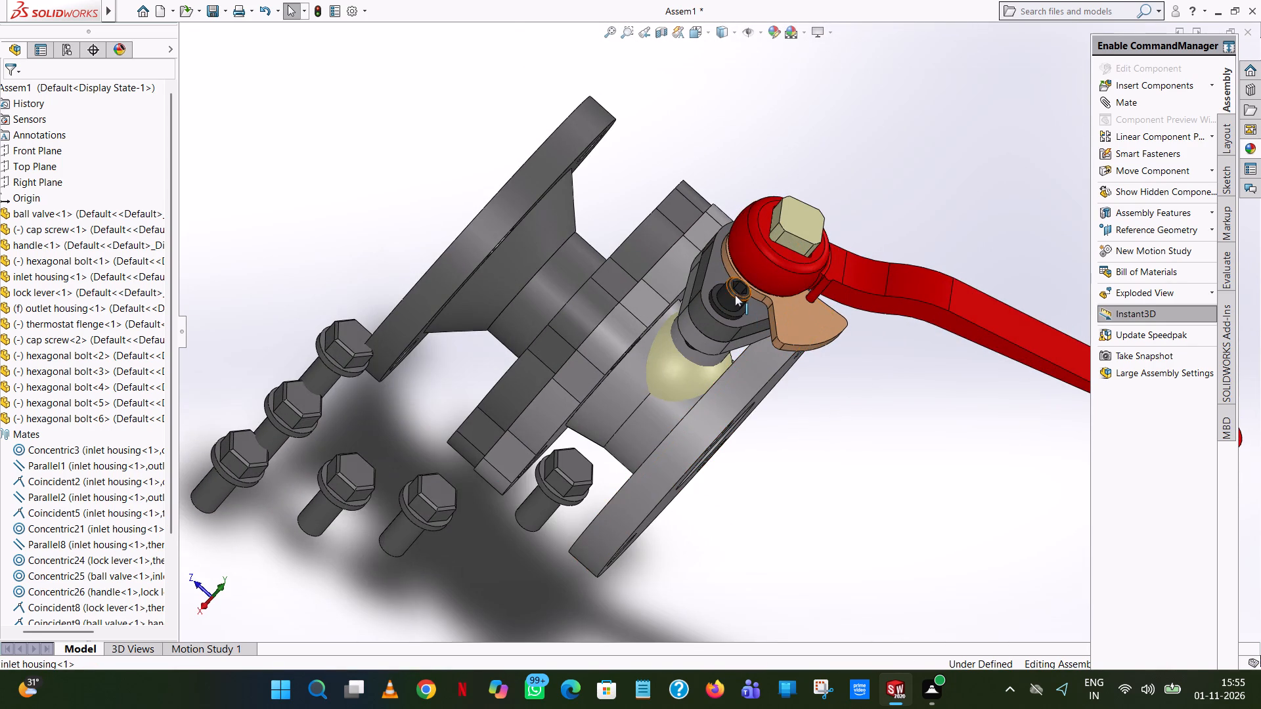
left_click_drag(731, 298, 791, 260)
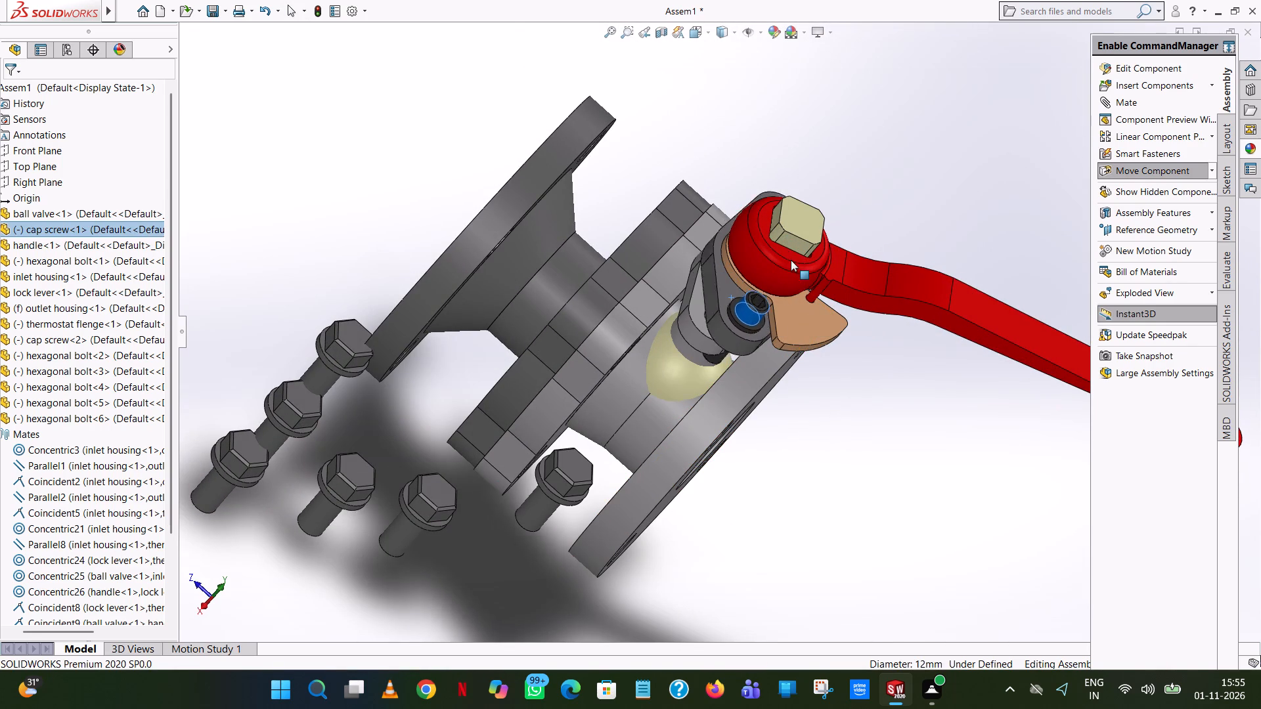
left_click_drag(791, 260, 807, 295)
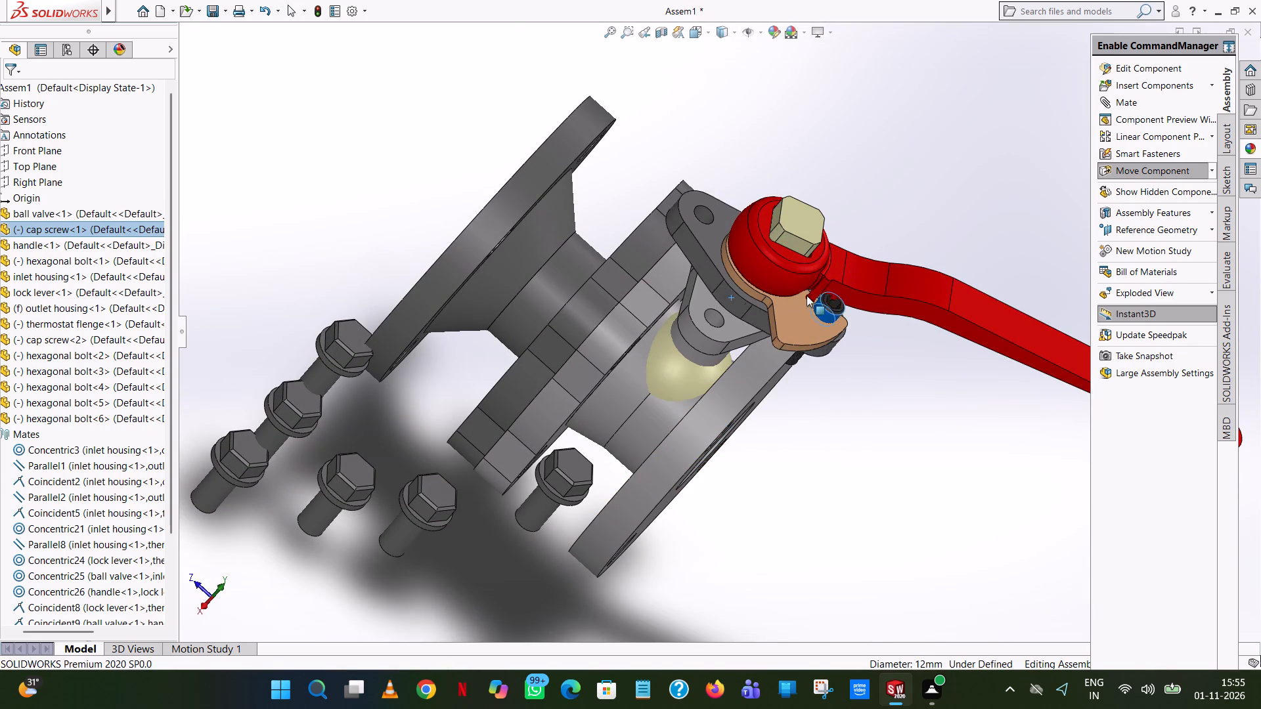
left_click_drag(807, 295, 781, 320)
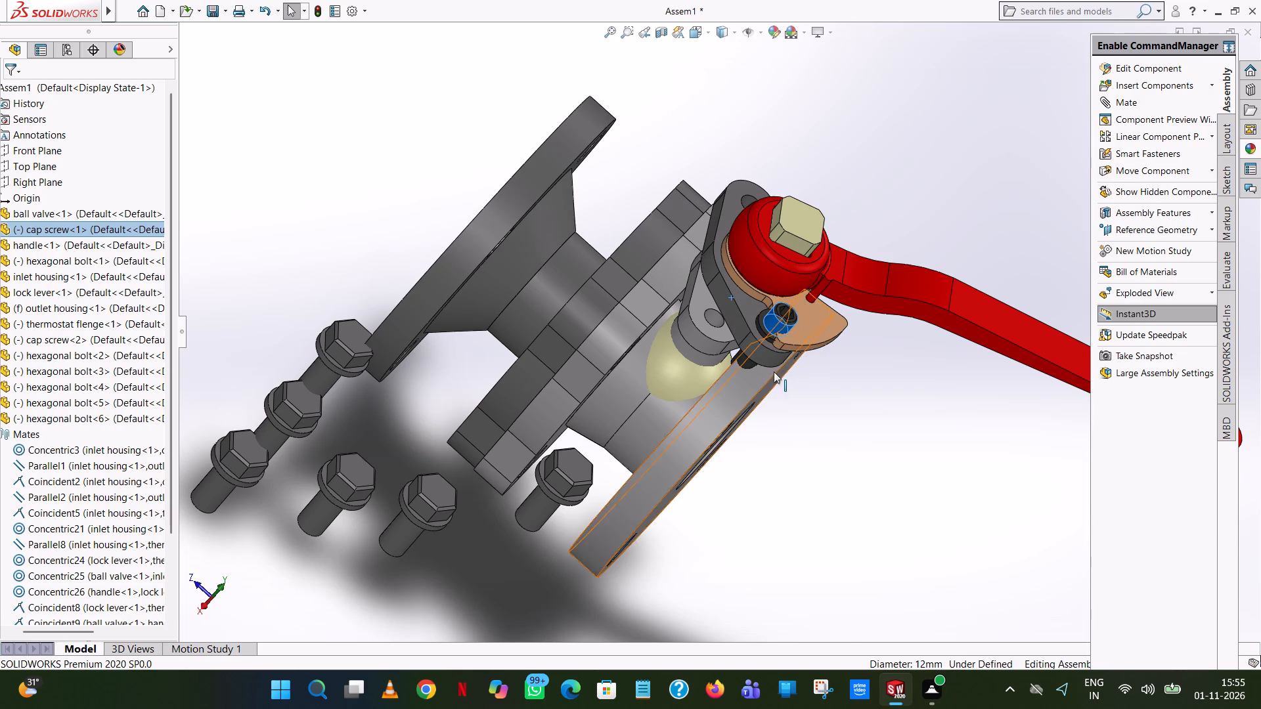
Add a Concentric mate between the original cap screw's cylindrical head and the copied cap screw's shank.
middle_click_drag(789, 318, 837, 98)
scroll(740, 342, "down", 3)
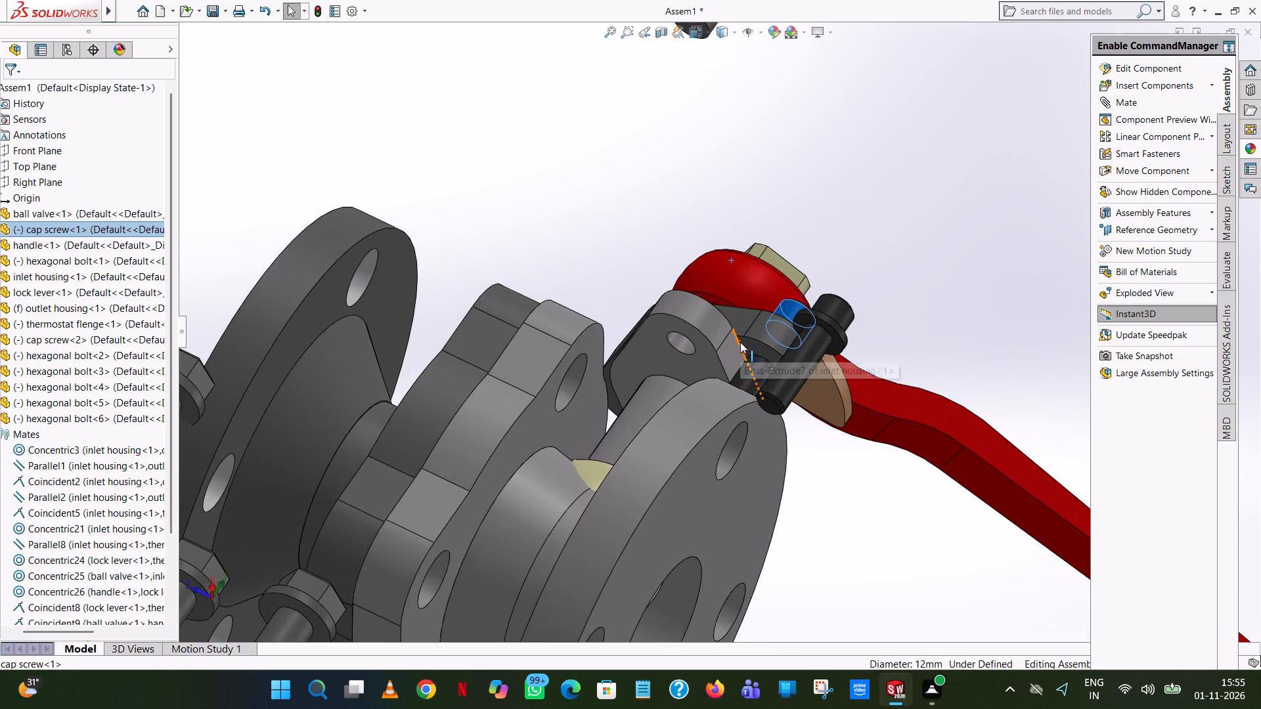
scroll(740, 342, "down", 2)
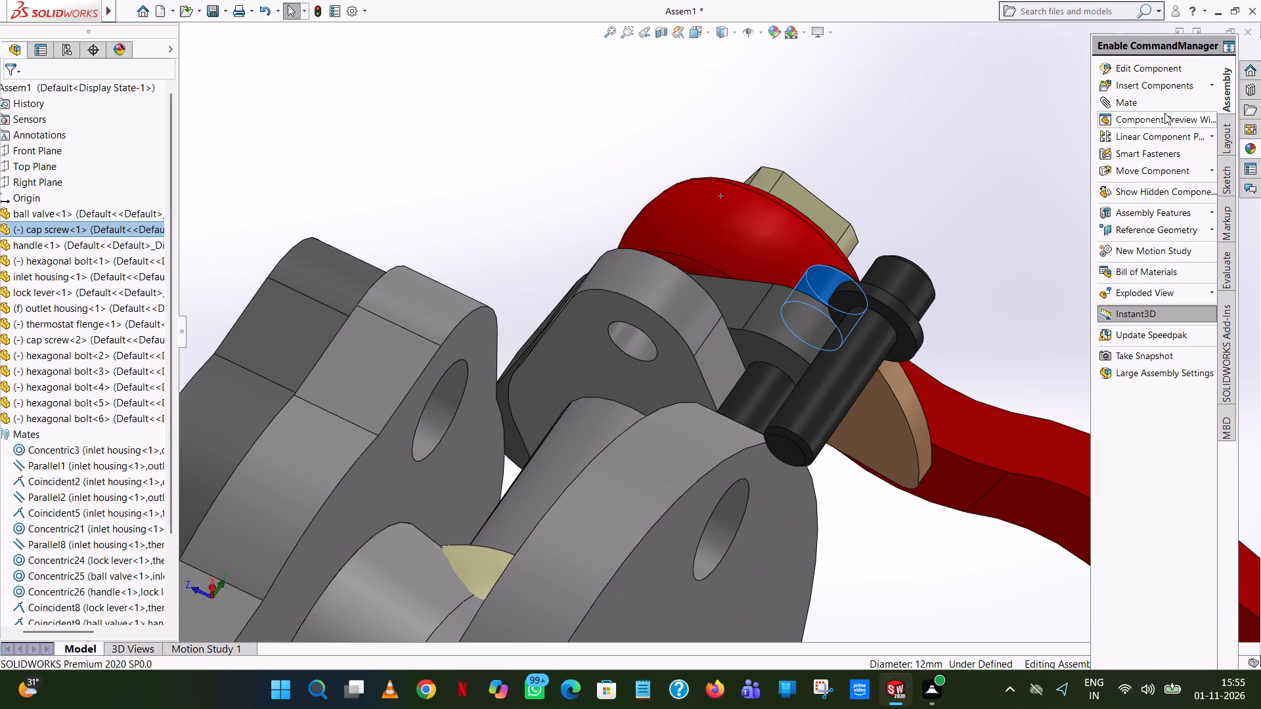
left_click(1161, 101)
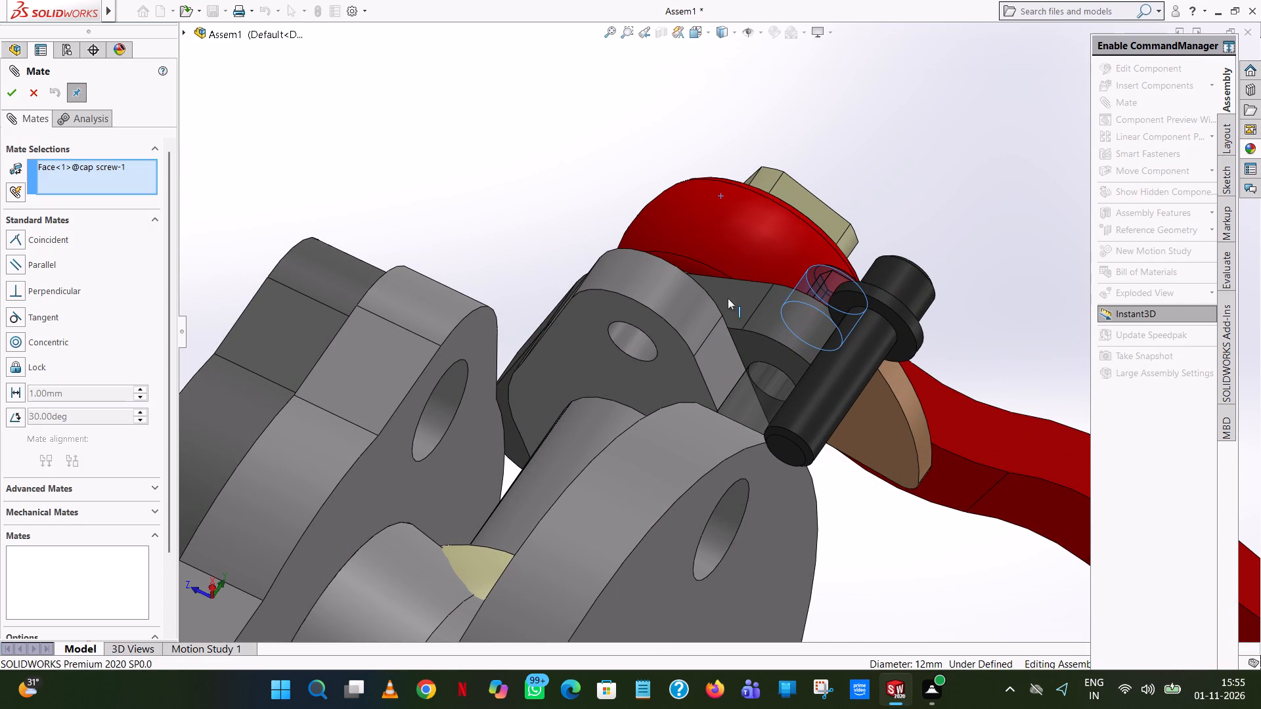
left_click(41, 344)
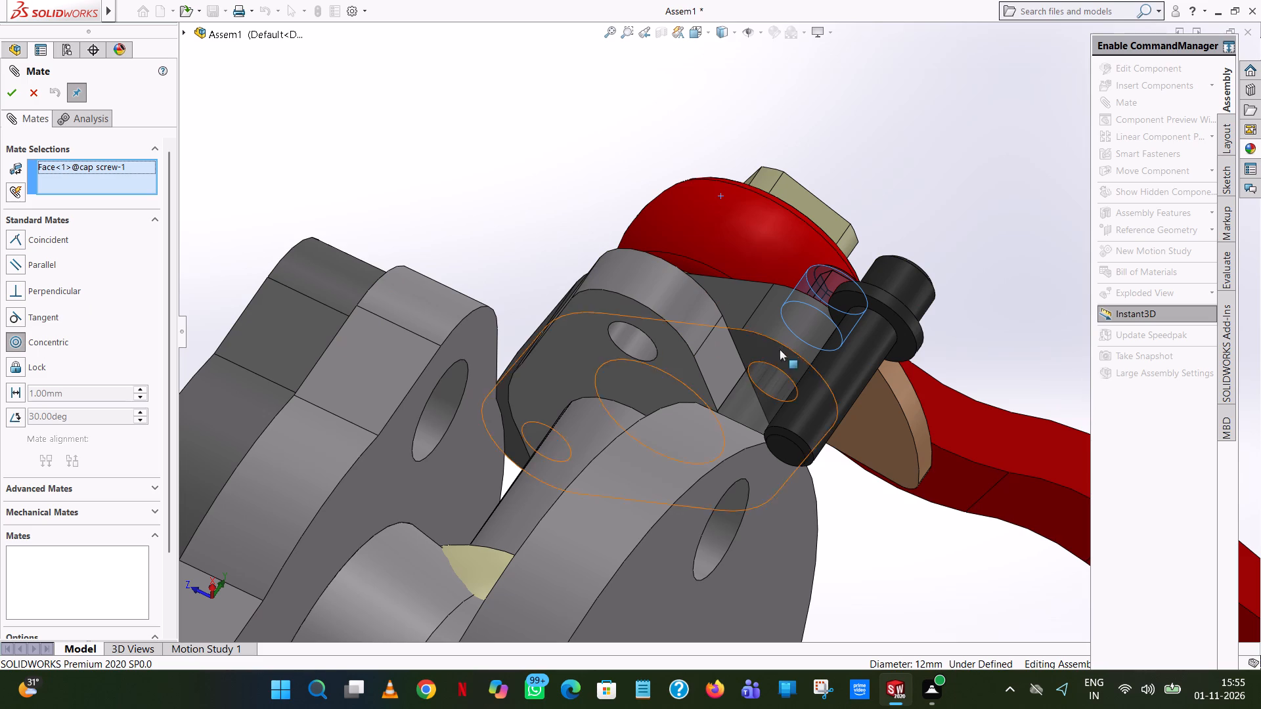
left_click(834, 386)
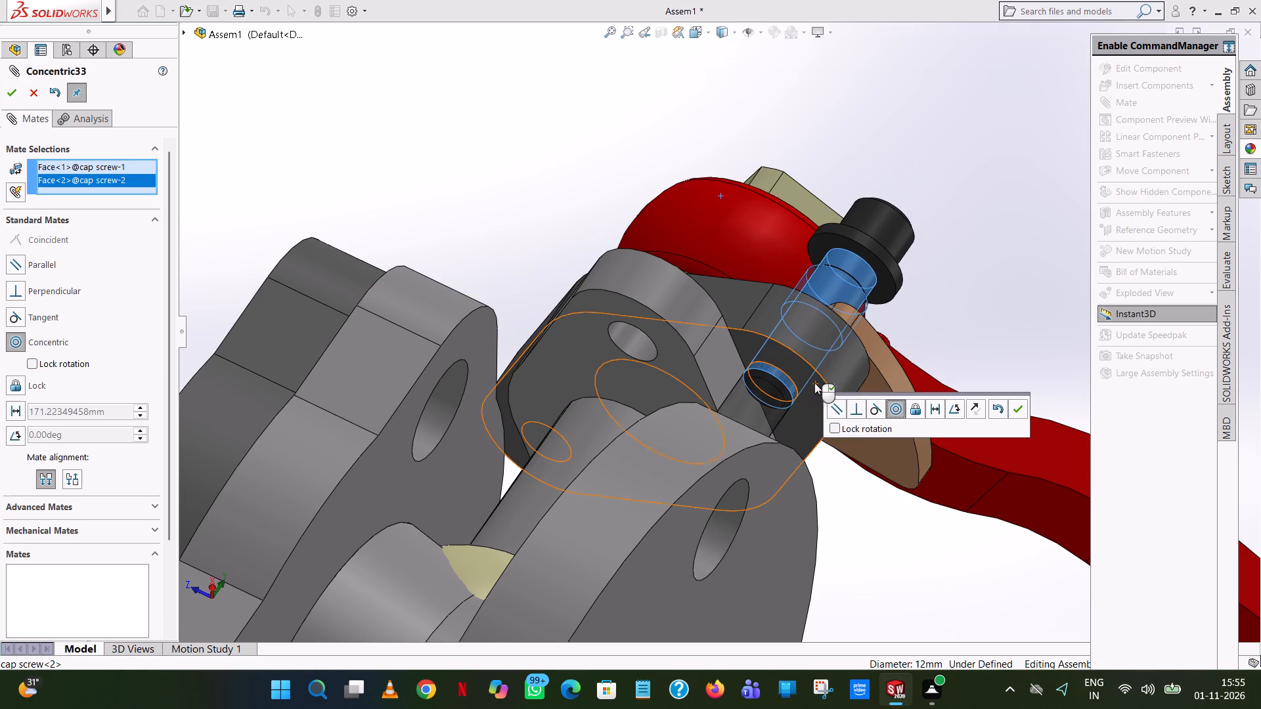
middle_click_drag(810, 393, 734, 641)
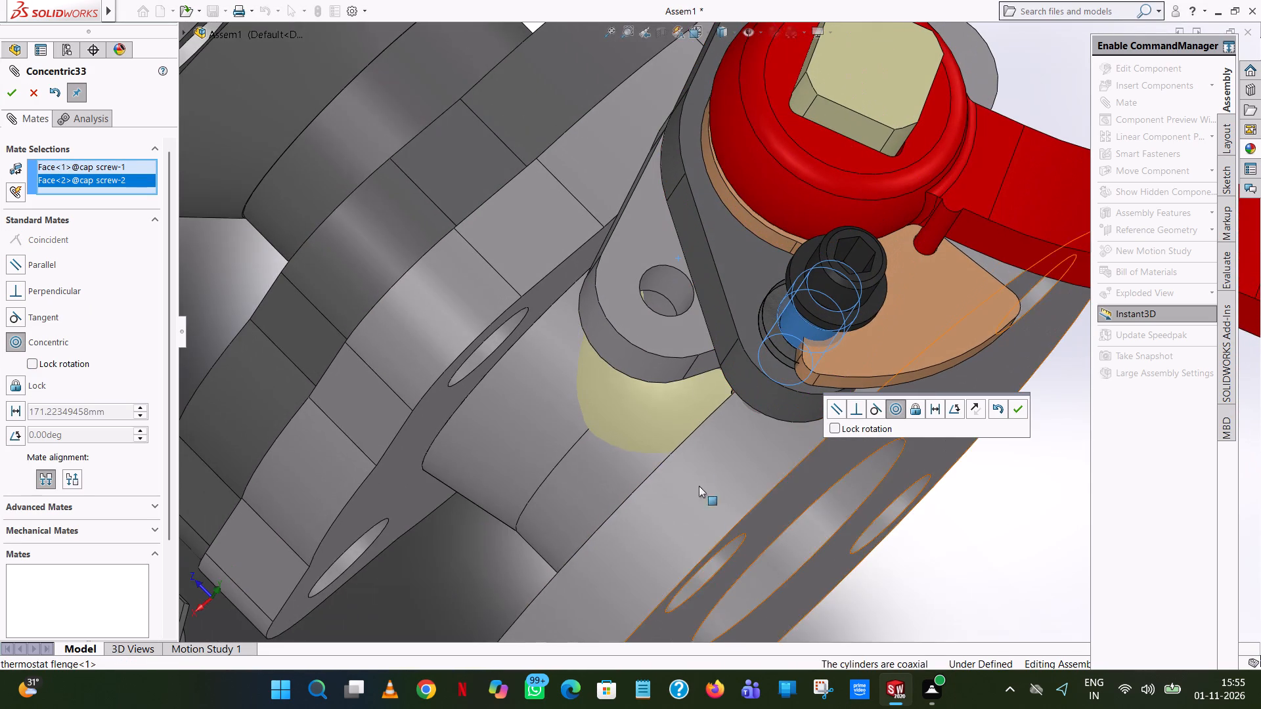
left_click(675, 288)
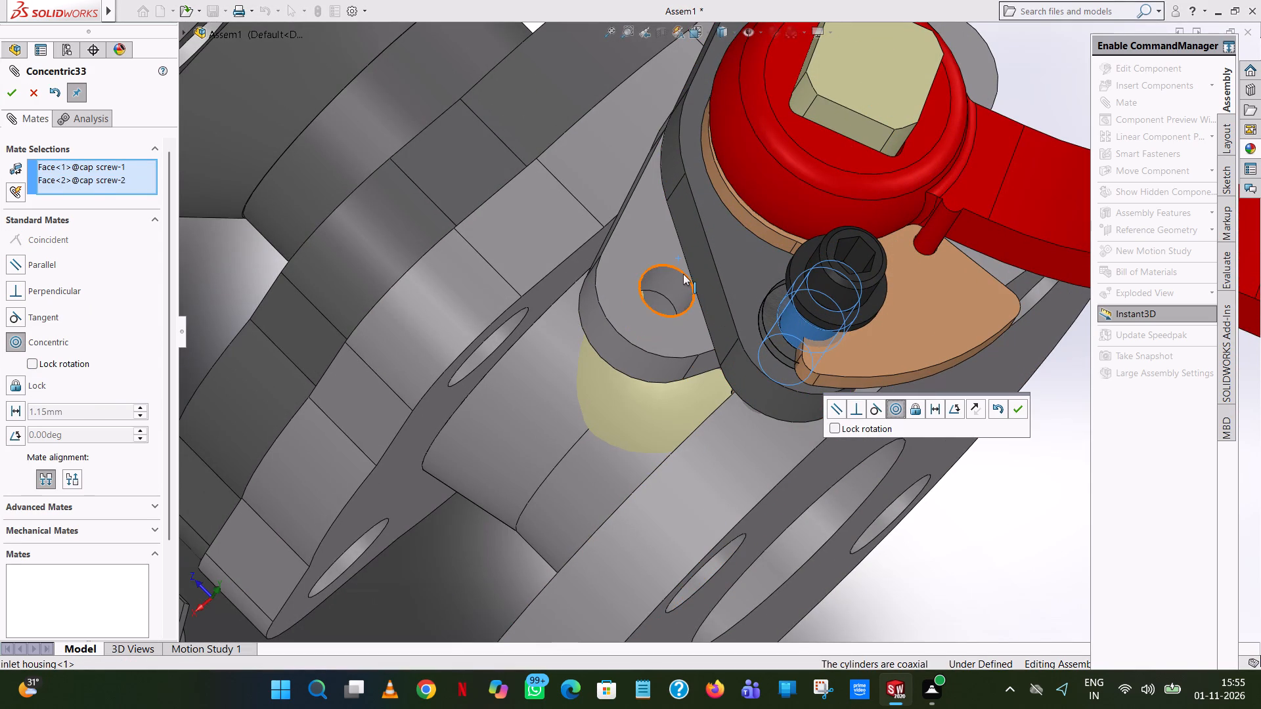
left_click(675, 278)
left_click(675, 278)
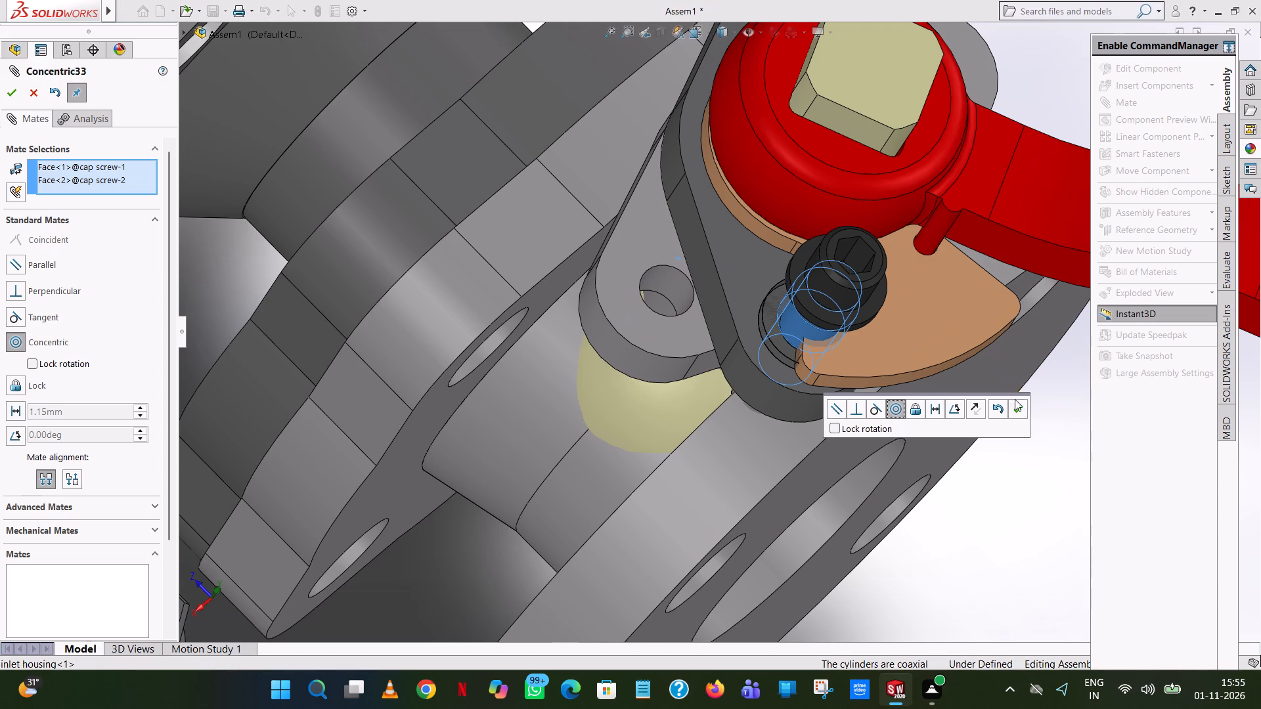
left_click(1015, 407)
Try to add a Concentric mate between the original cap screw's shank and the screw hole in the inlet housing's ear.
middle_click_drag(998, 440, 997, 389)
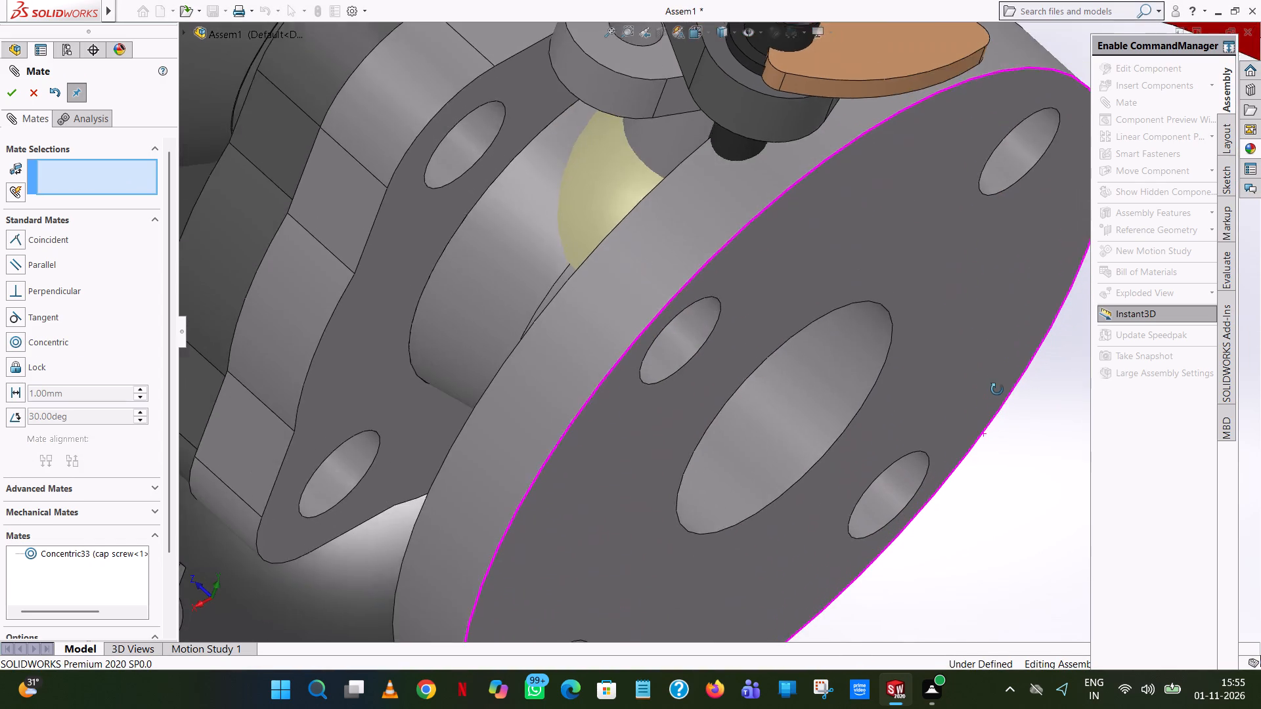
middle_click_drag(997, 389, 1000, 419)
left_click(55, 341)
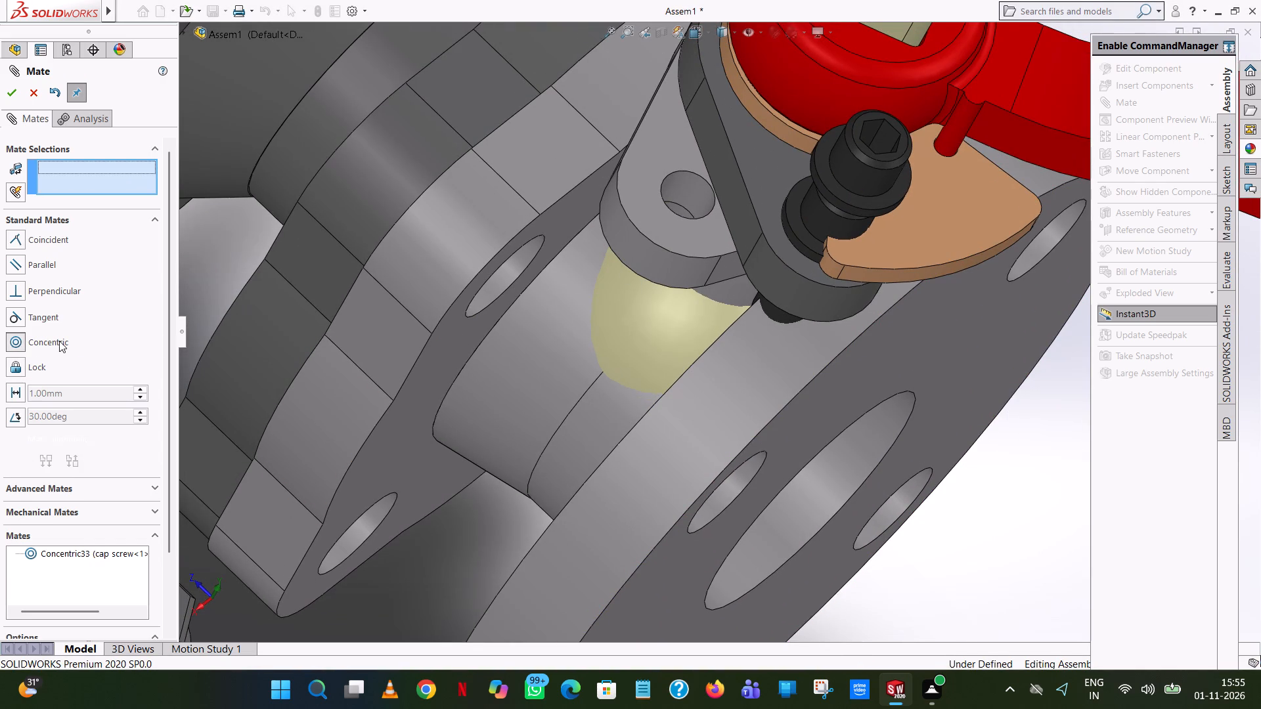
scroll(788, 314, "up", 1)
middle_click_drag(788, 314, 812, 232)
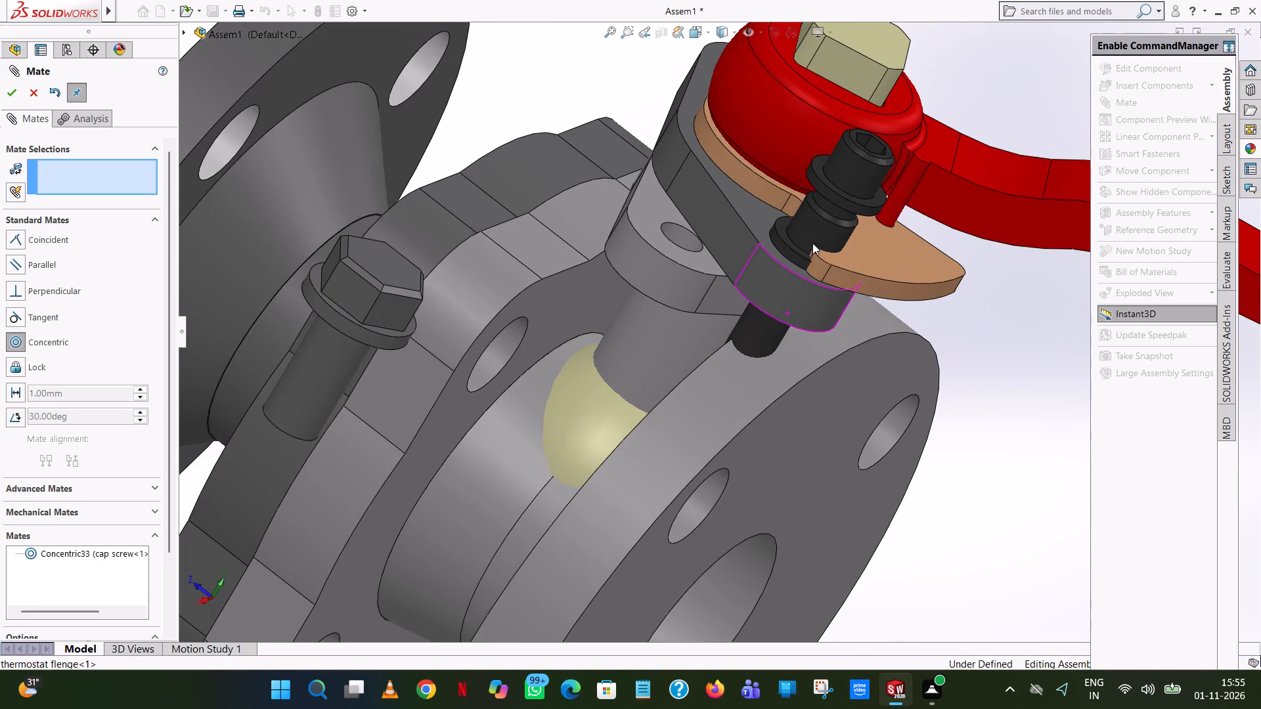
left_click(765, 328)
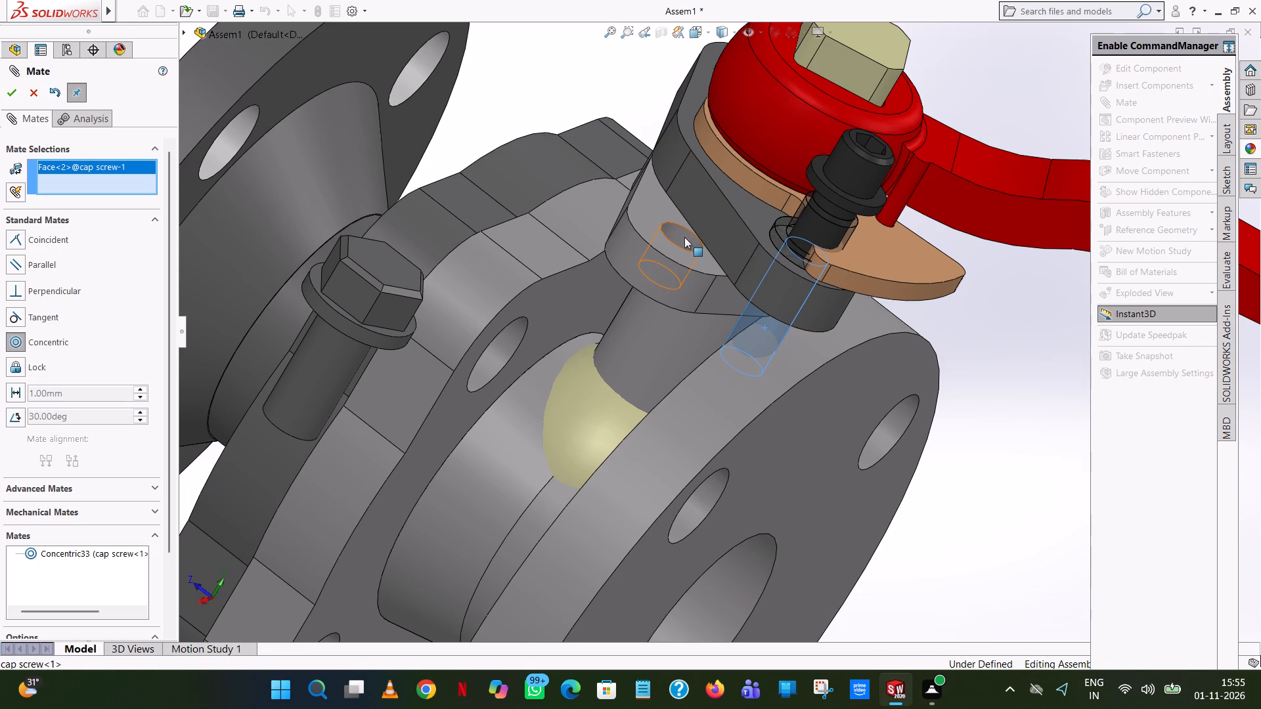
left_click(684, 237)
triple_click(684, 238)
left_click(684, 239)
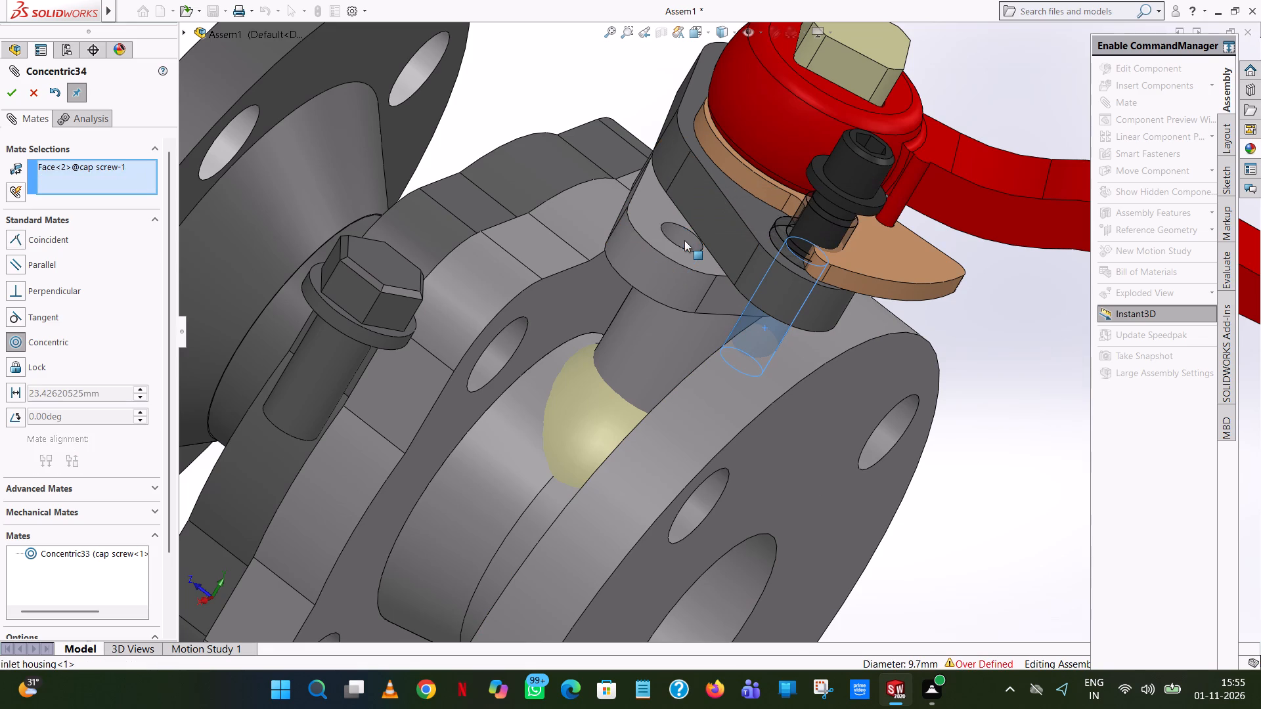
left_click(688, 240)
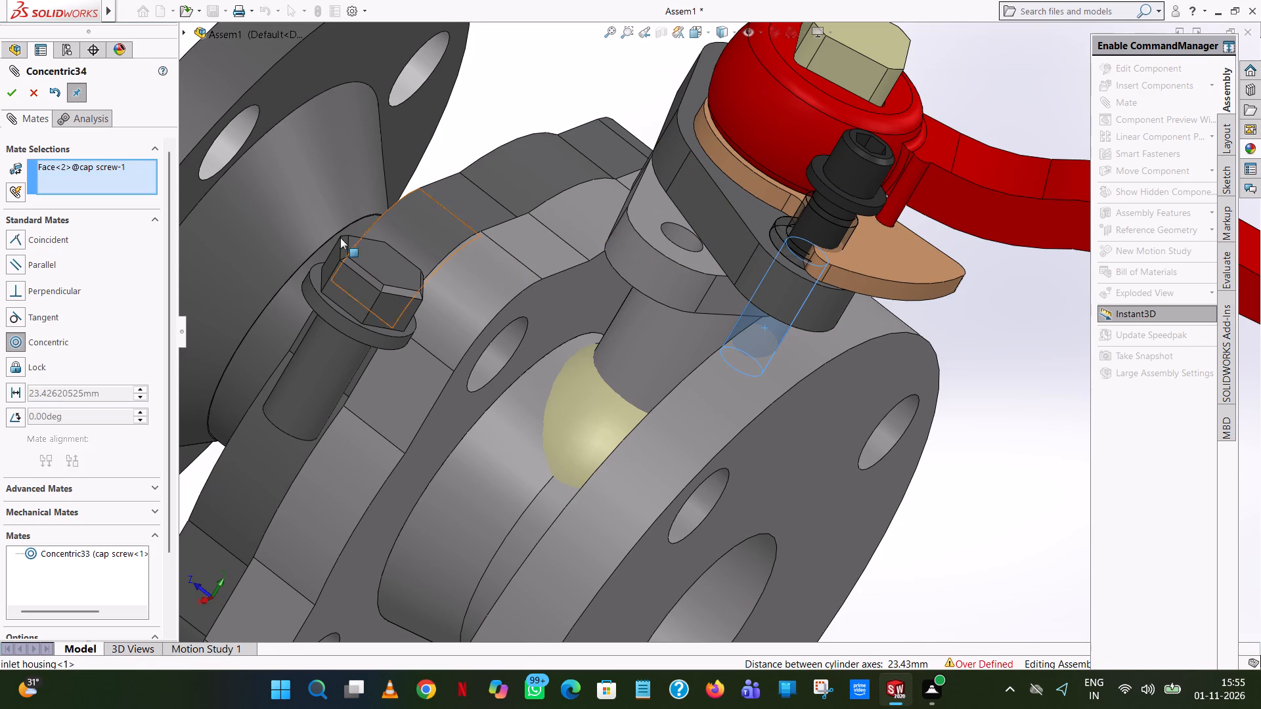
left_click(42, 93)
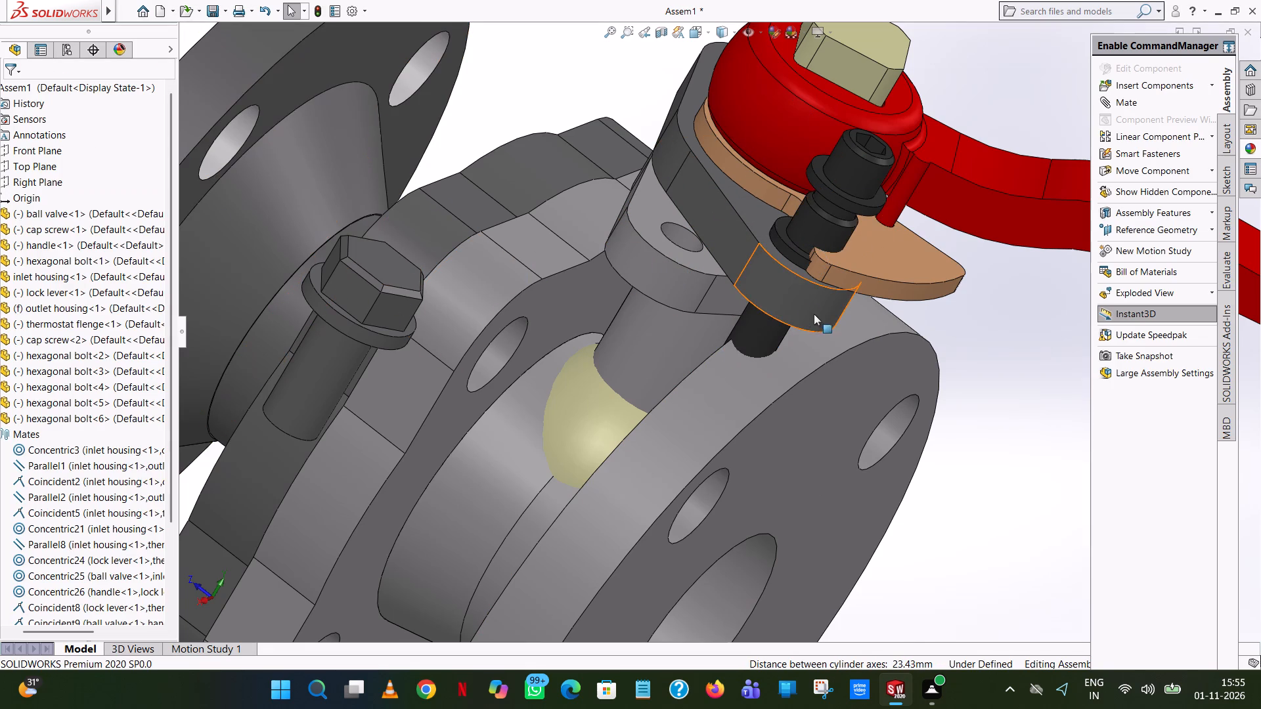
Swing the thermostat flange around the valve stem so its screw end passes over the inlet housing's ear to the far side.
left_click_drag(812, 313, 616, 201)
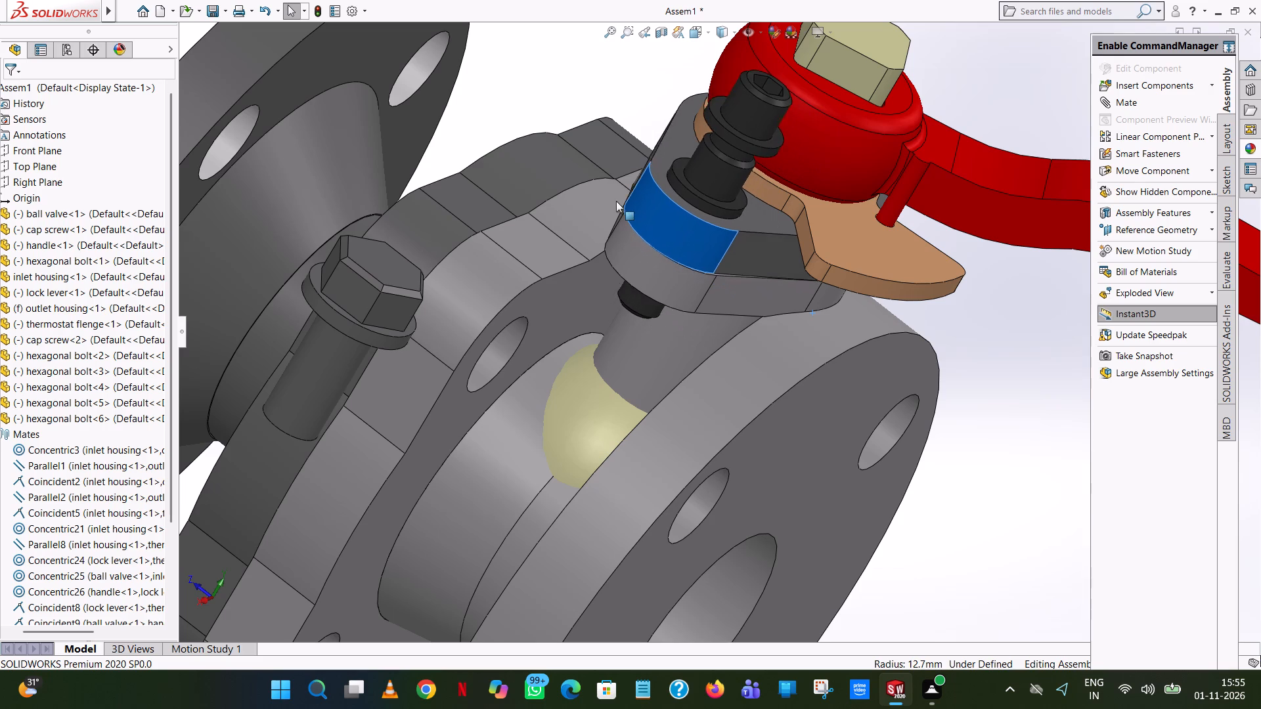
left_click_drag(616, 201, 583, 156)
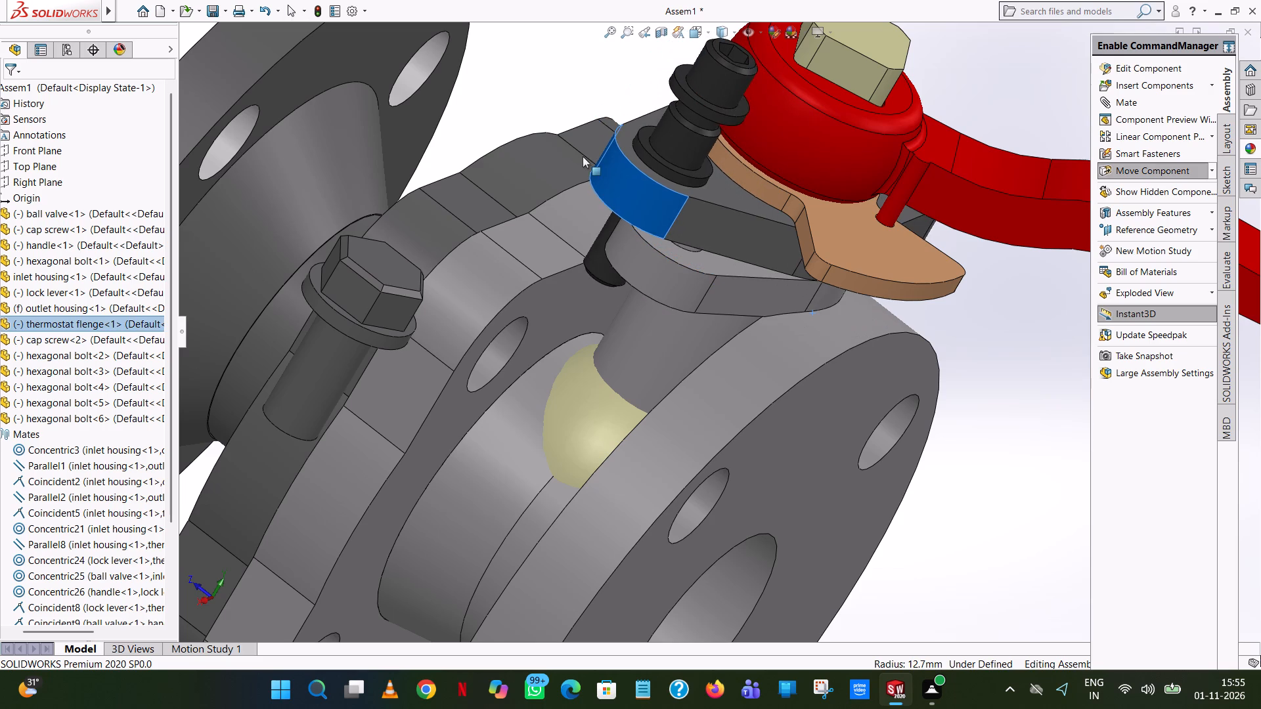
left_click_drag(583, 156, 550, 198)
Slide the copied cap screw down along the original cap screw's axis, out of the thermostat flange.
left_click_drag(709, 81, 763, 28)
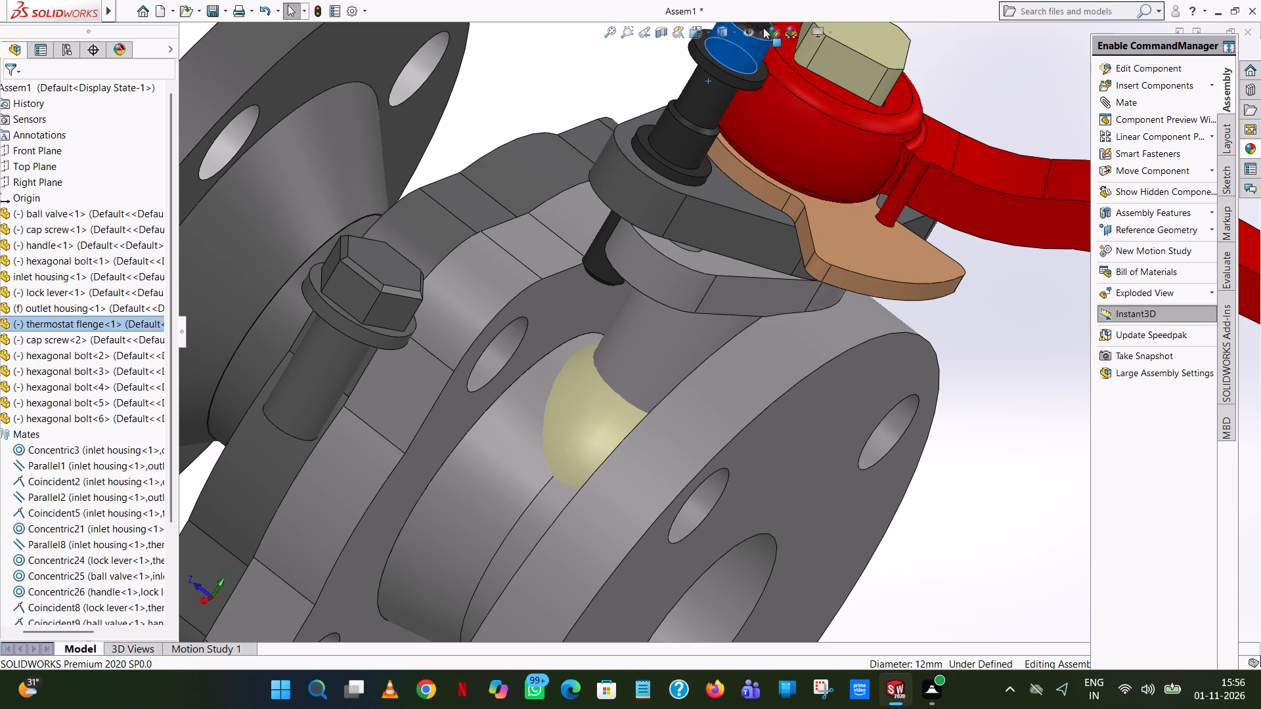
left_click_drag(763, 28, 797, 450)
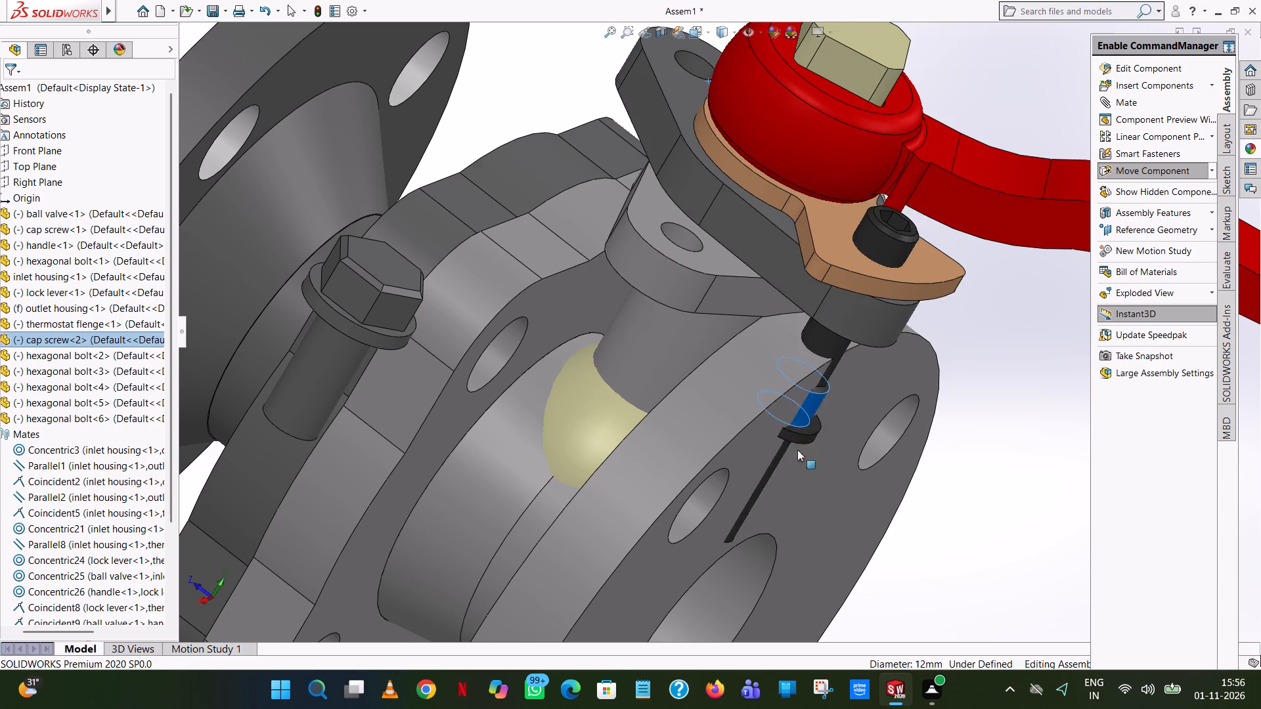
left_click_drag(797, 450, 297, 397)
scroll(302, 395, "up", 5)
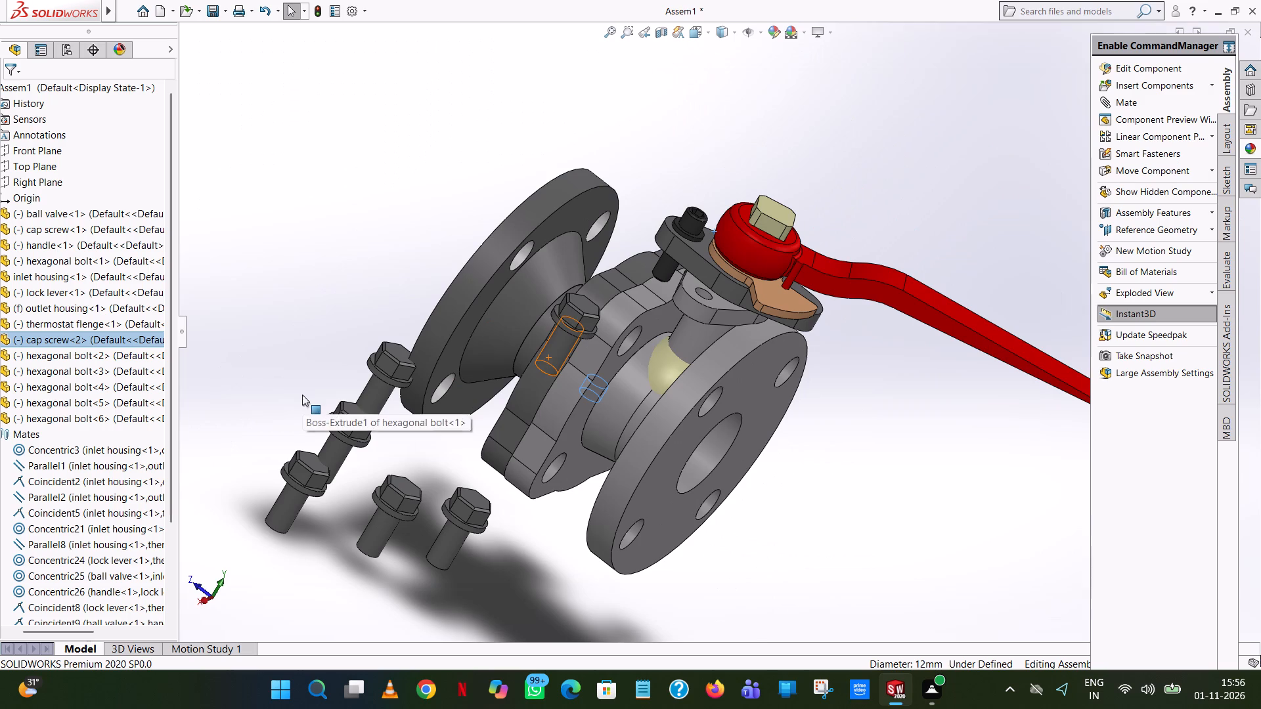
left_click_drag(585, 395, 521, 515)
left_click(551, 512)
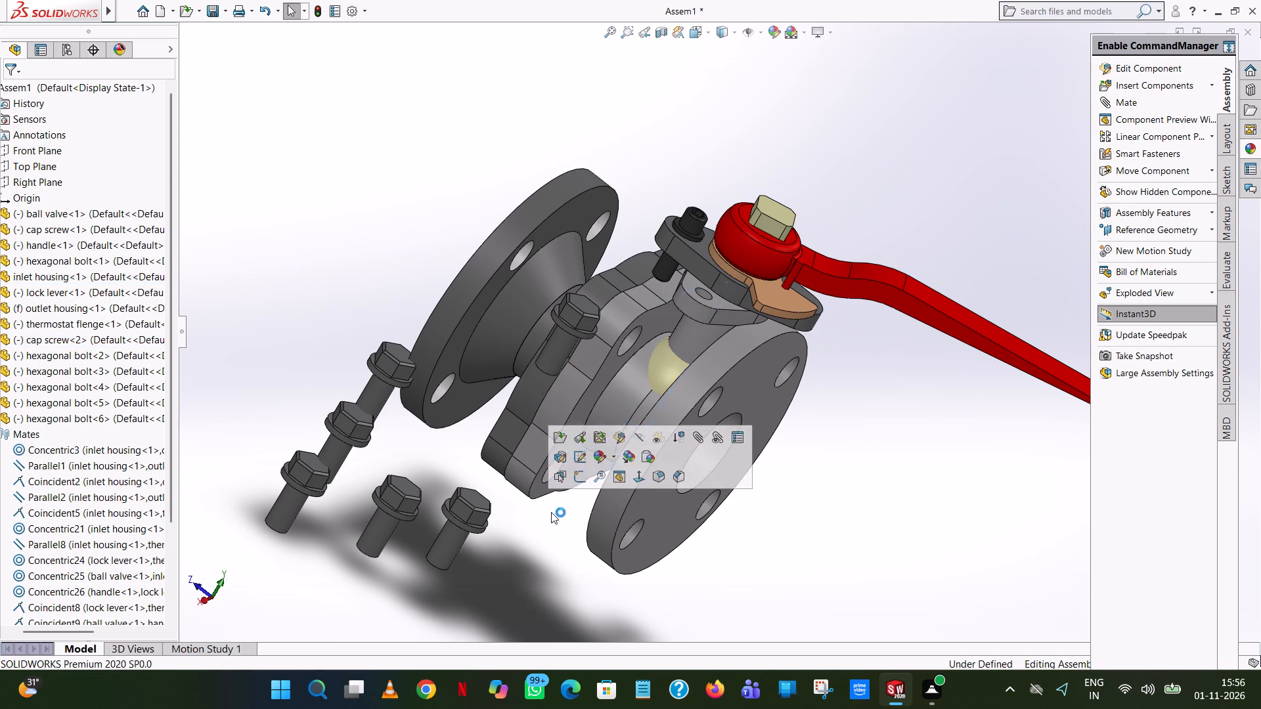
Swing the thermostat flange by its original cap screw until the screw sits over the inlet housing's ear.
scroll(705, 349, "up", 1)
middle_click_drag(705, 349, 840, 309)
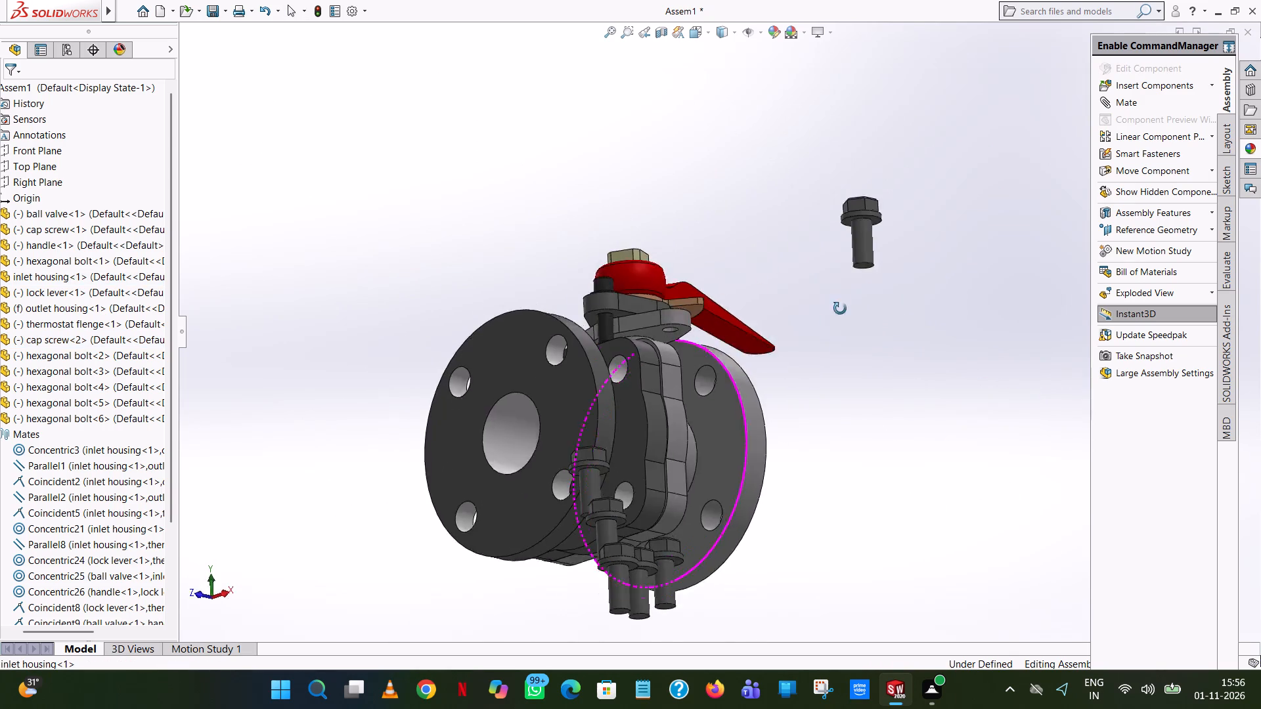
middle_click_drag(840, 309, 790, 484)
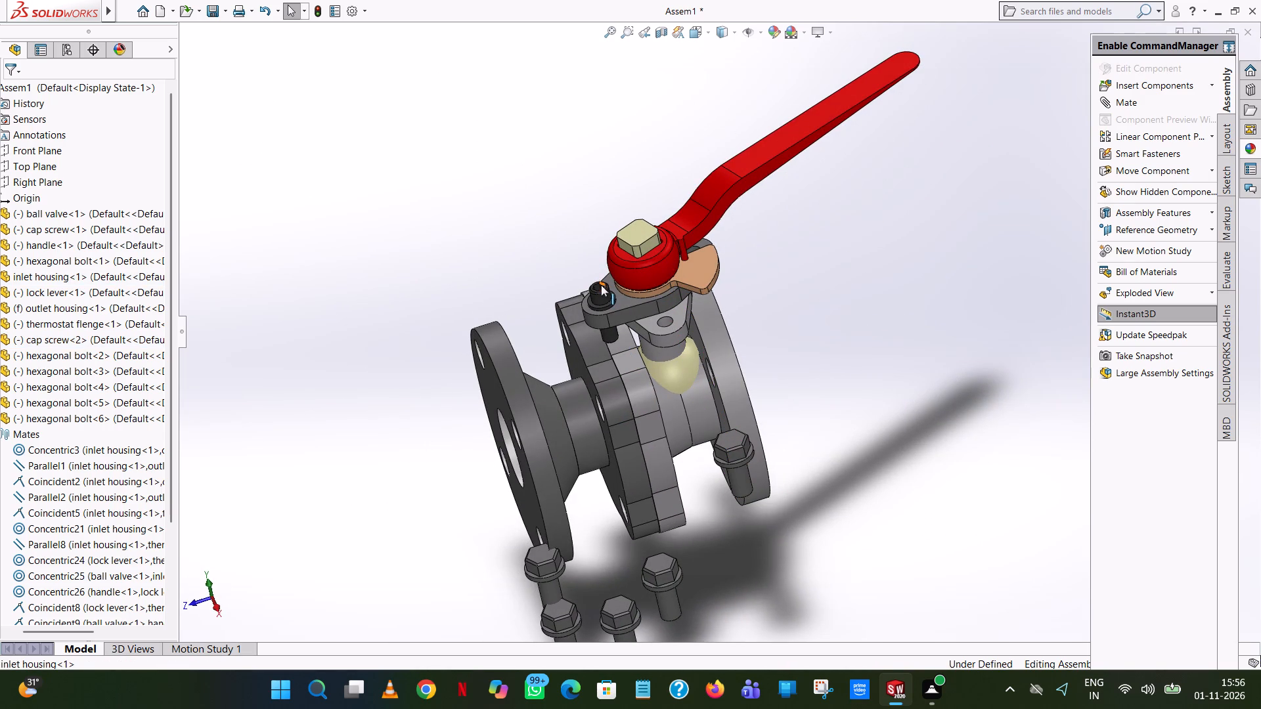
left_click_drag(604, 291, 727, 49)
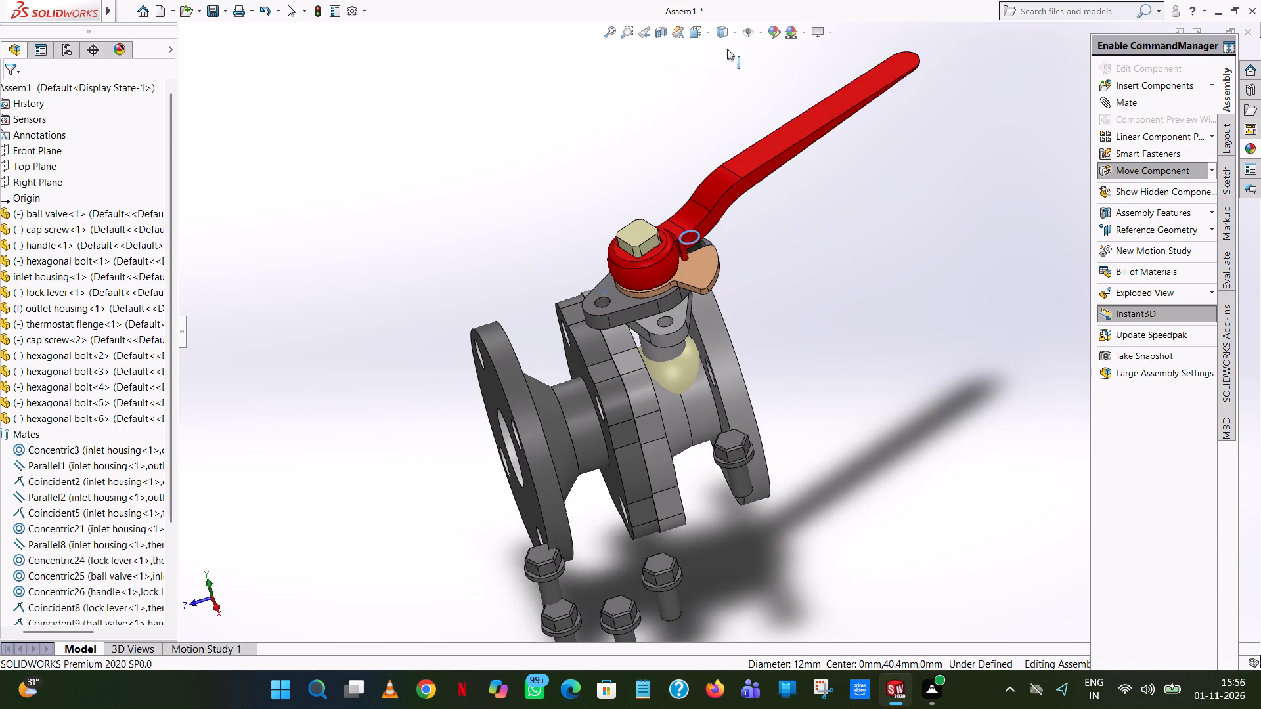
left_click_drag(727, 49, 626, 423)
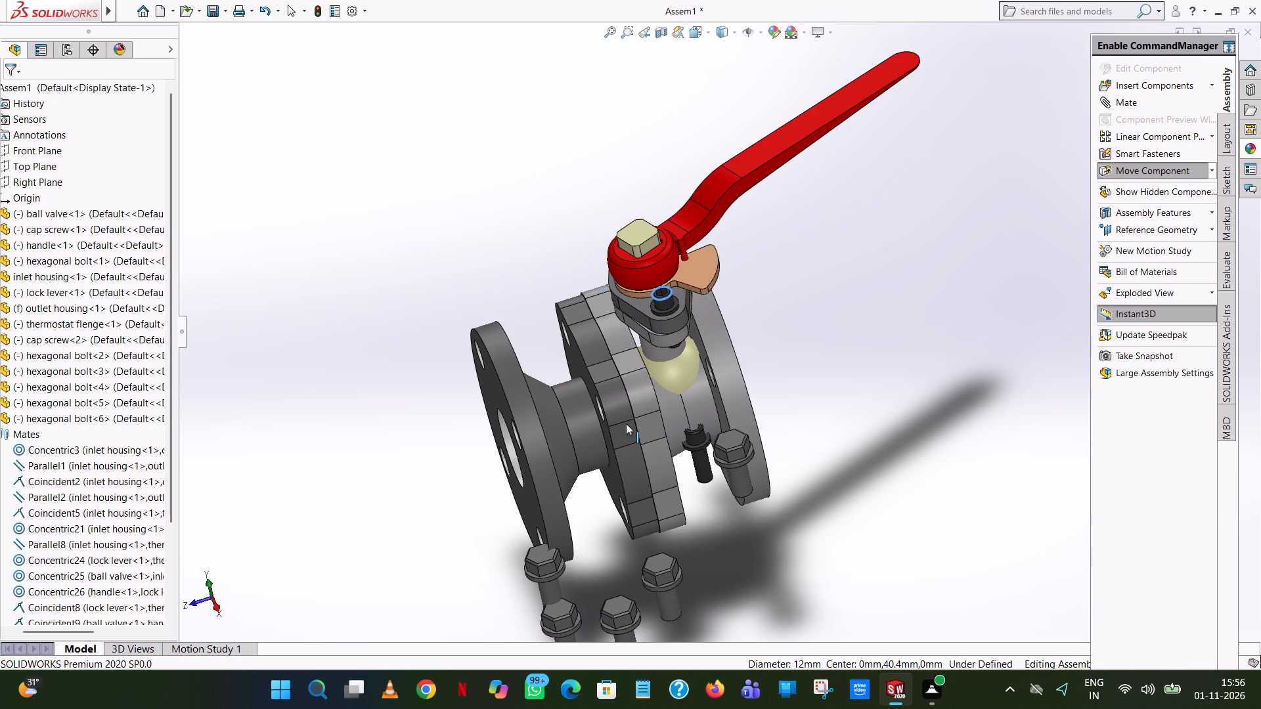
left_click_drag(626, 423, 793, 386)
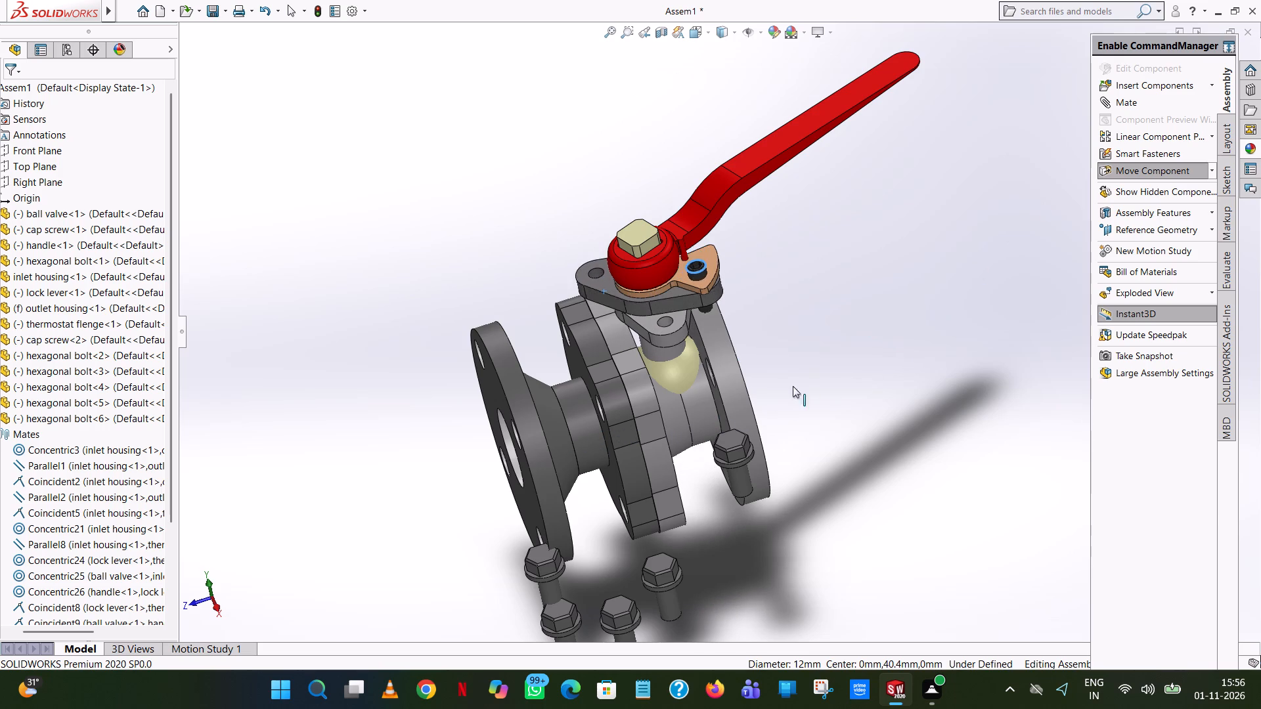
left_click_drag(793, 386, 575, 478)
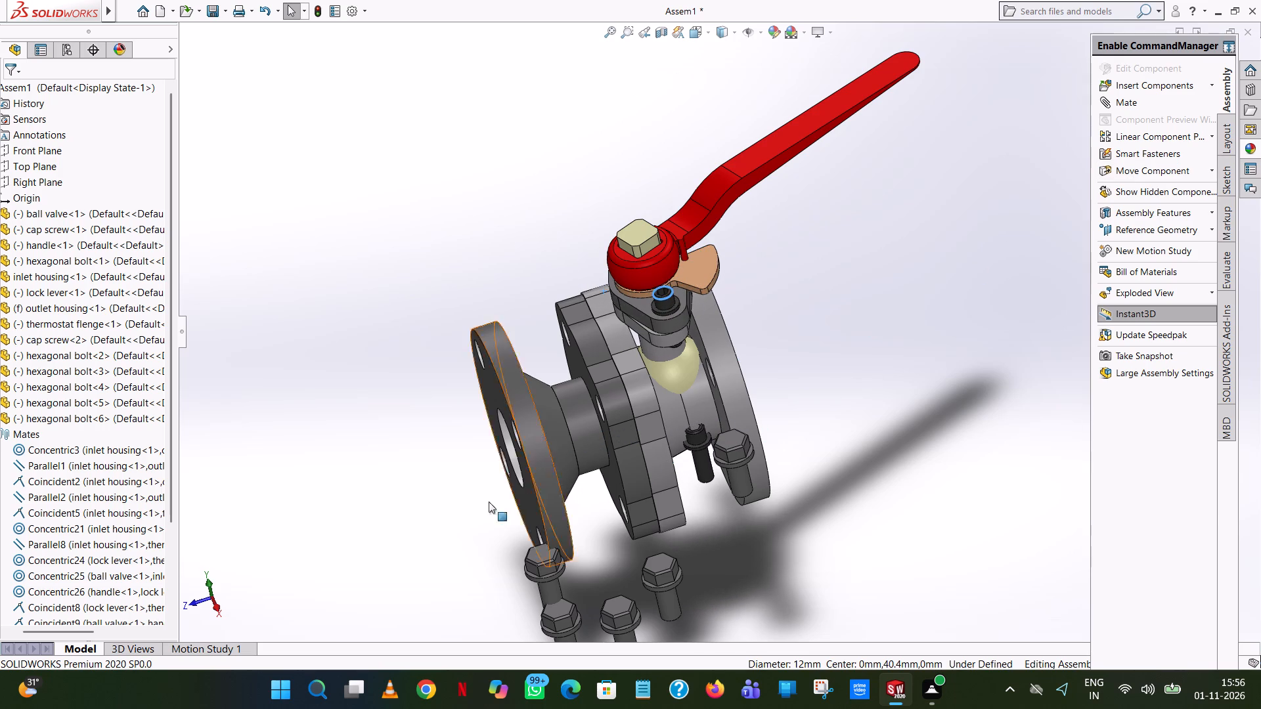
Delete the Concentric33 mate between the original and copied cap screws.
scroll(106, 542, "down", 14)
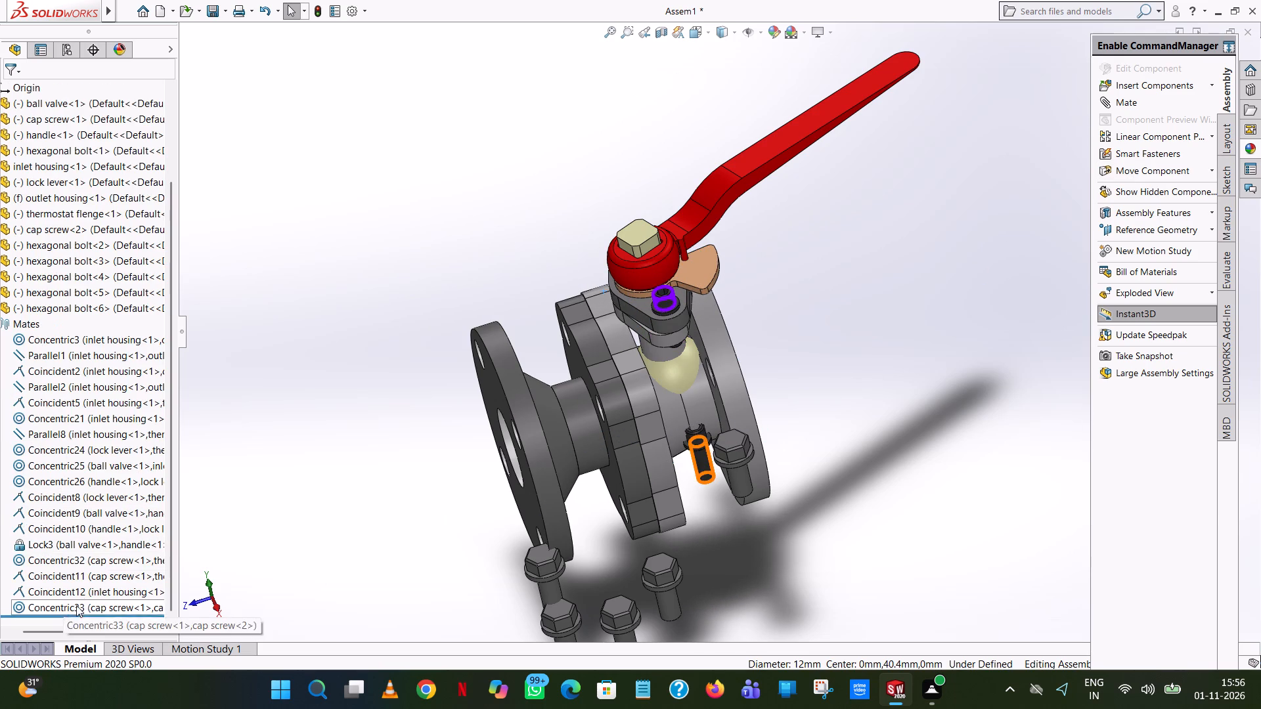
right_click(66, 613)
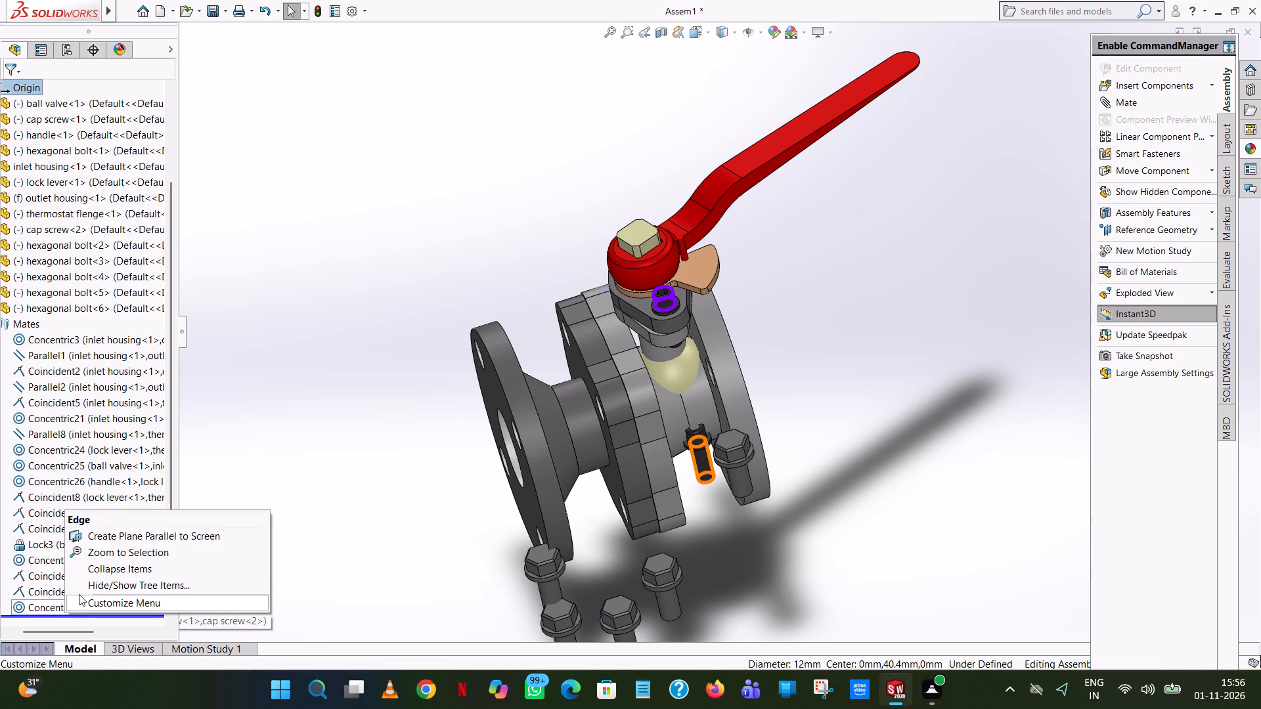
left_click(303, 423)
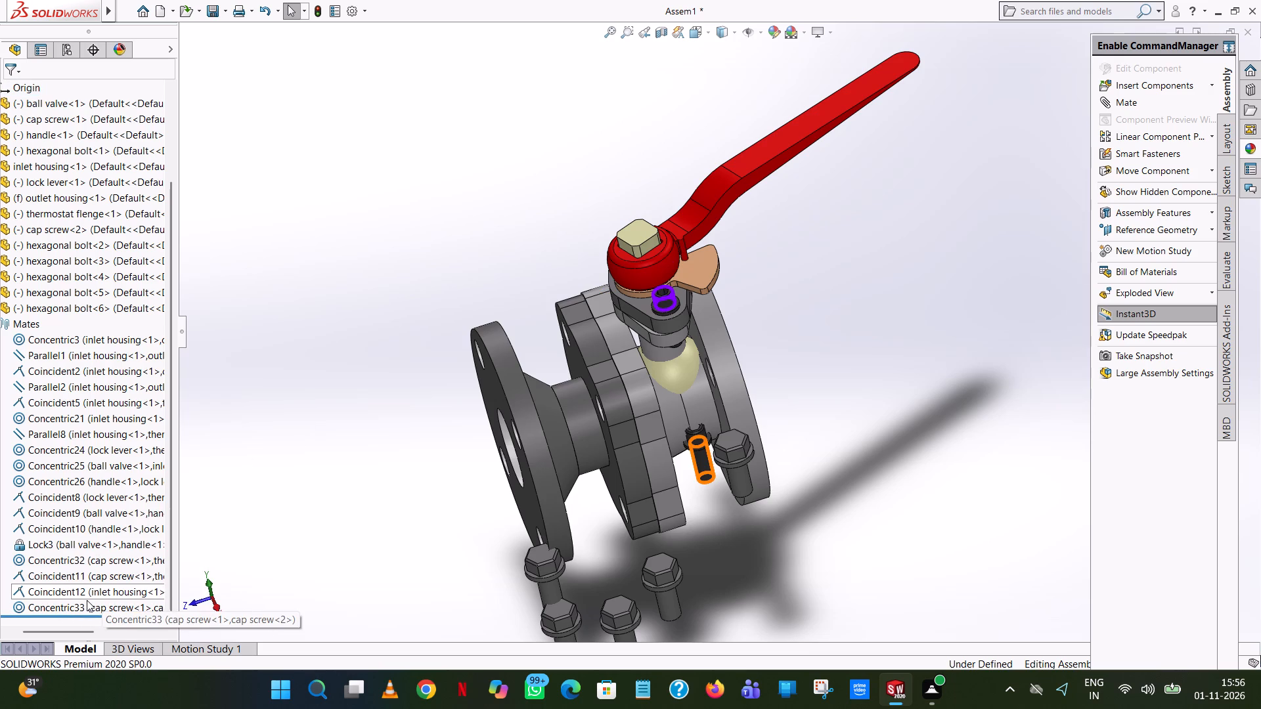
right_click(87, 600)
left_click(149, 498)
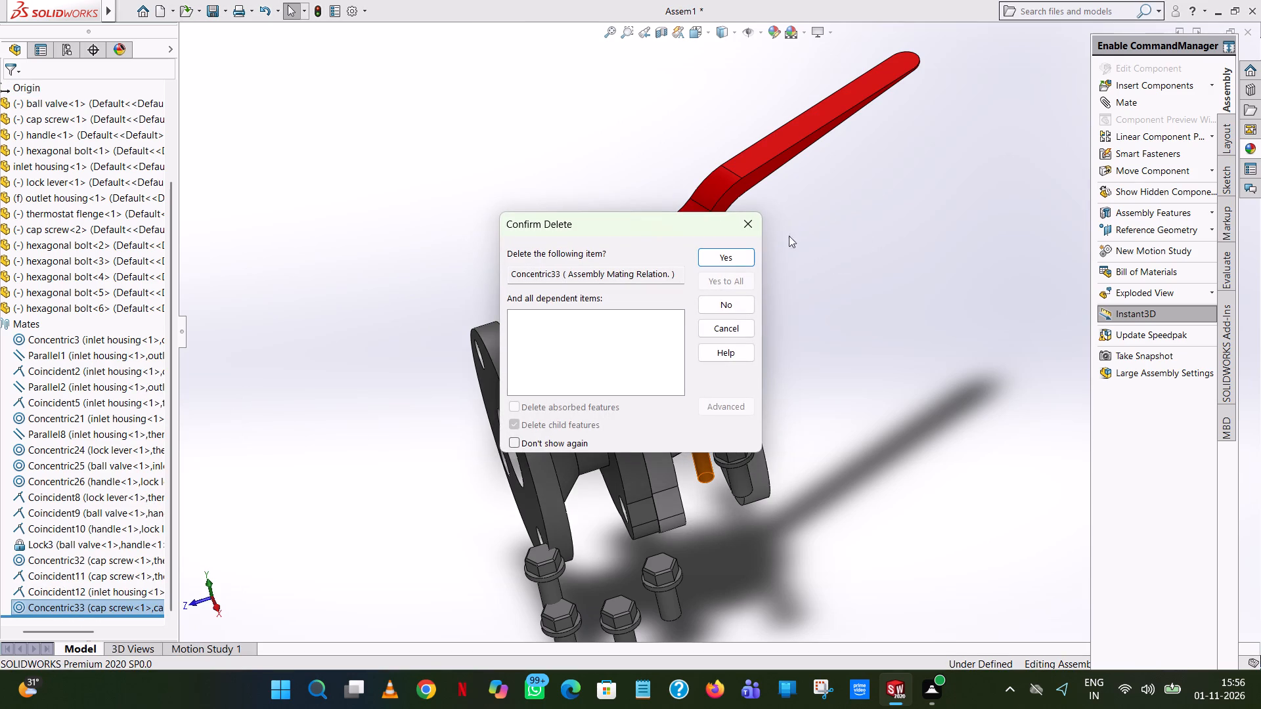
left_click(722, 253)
Move the copied cap screw away from the valve body into empty space.
left_click_drag(701, 457, 751, 561)
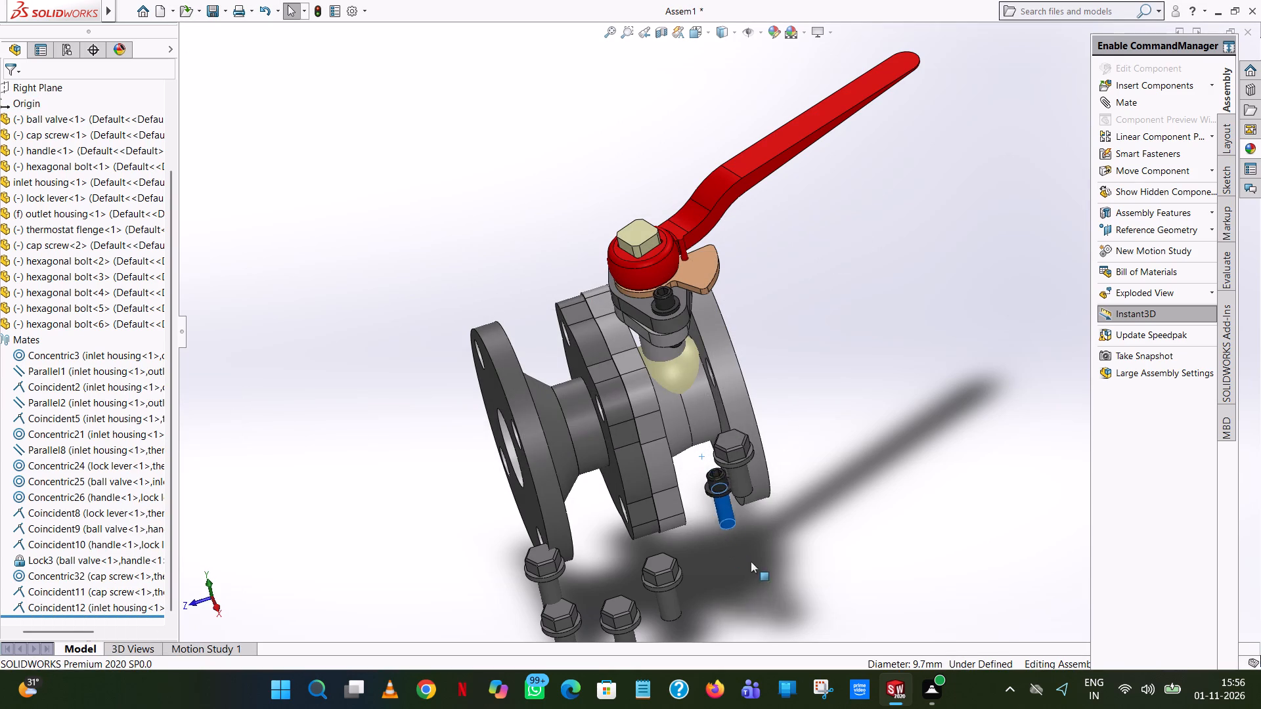
left_click_drag(751, 561, 977, 362)
left_click(851, 398)
Swing the thermostat flange by its original cap screw away from the inlet housing's ear, exposing the ear's screw hole.
scroll(684, 341, "down", 7)
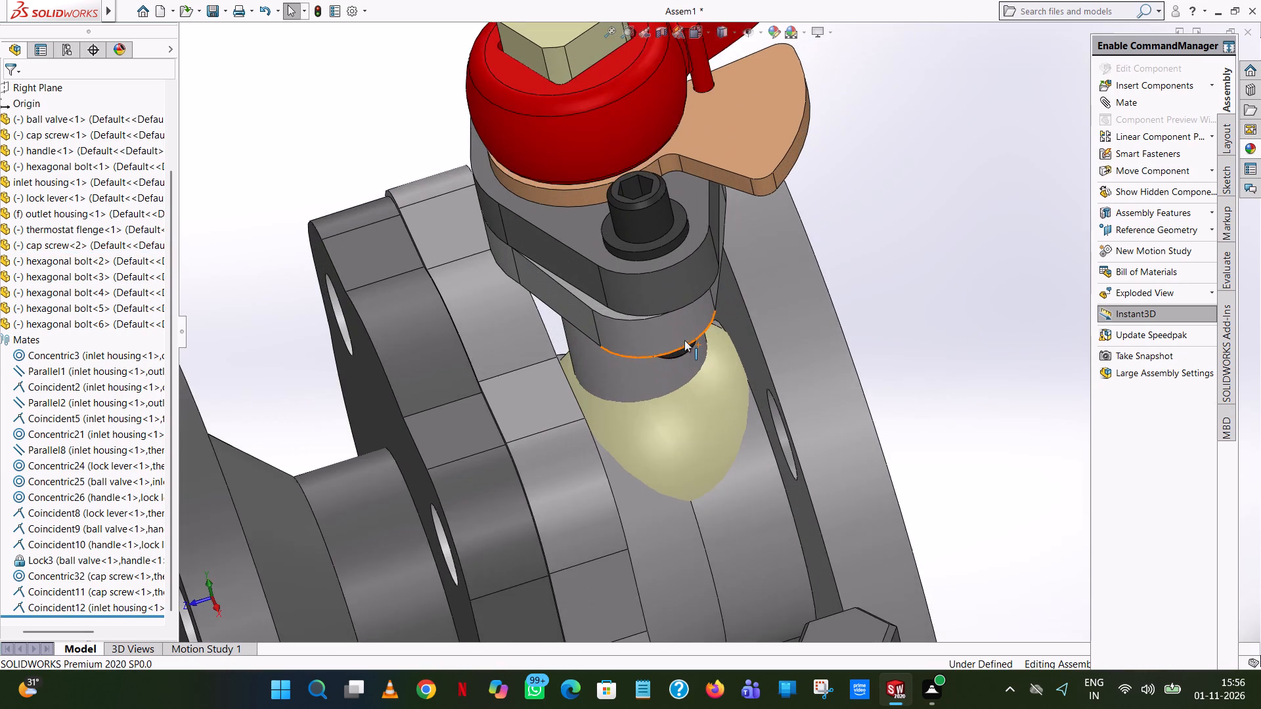
left_click_drag(642, 194, 681, 0)
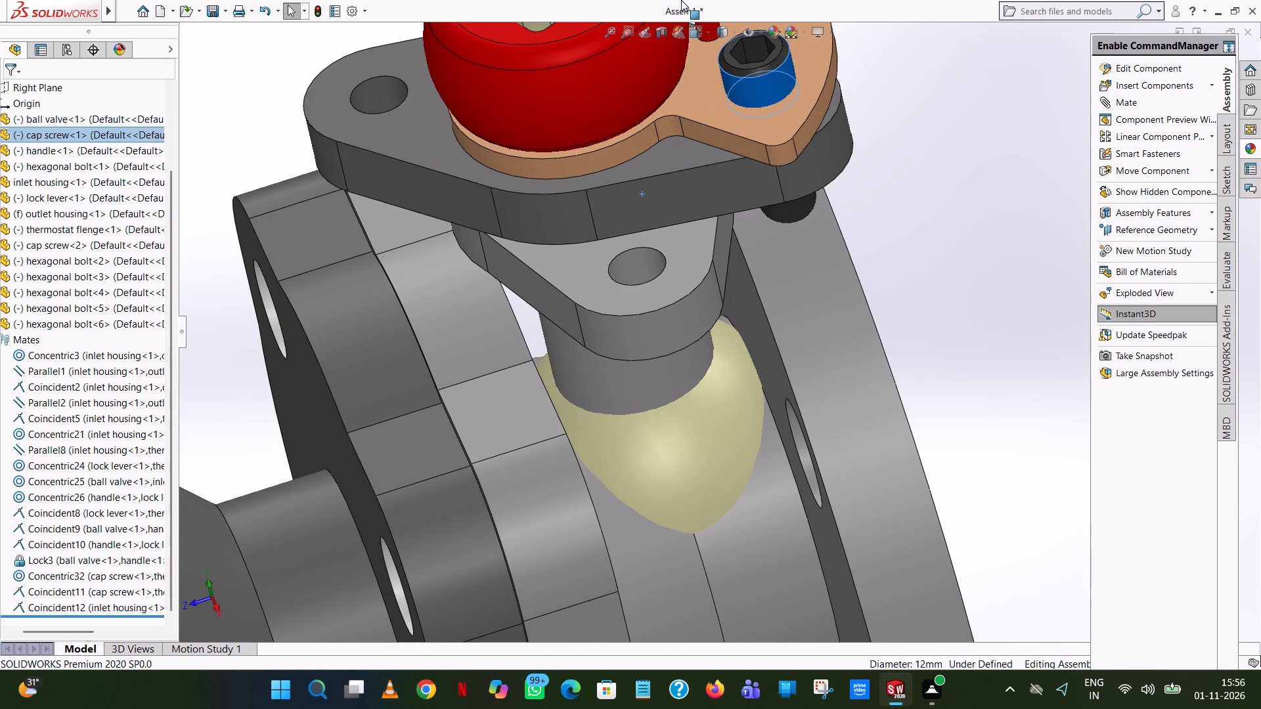
left_click_drag(681, 0, 689, 5)
left_click(998, 262)
Add a Parallel mate between the original cap screw's shank and the screw hole in the inlet housing's ear.
left_click(1124, 107)
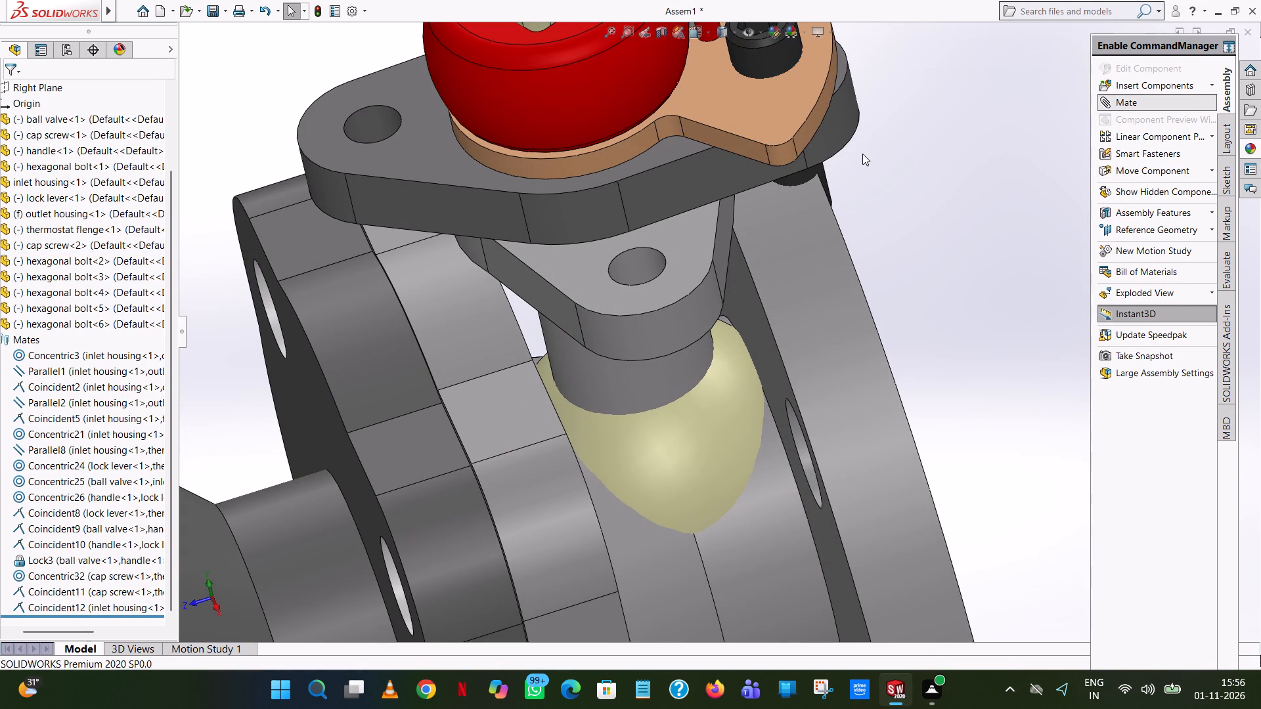
left_click(824, 167)
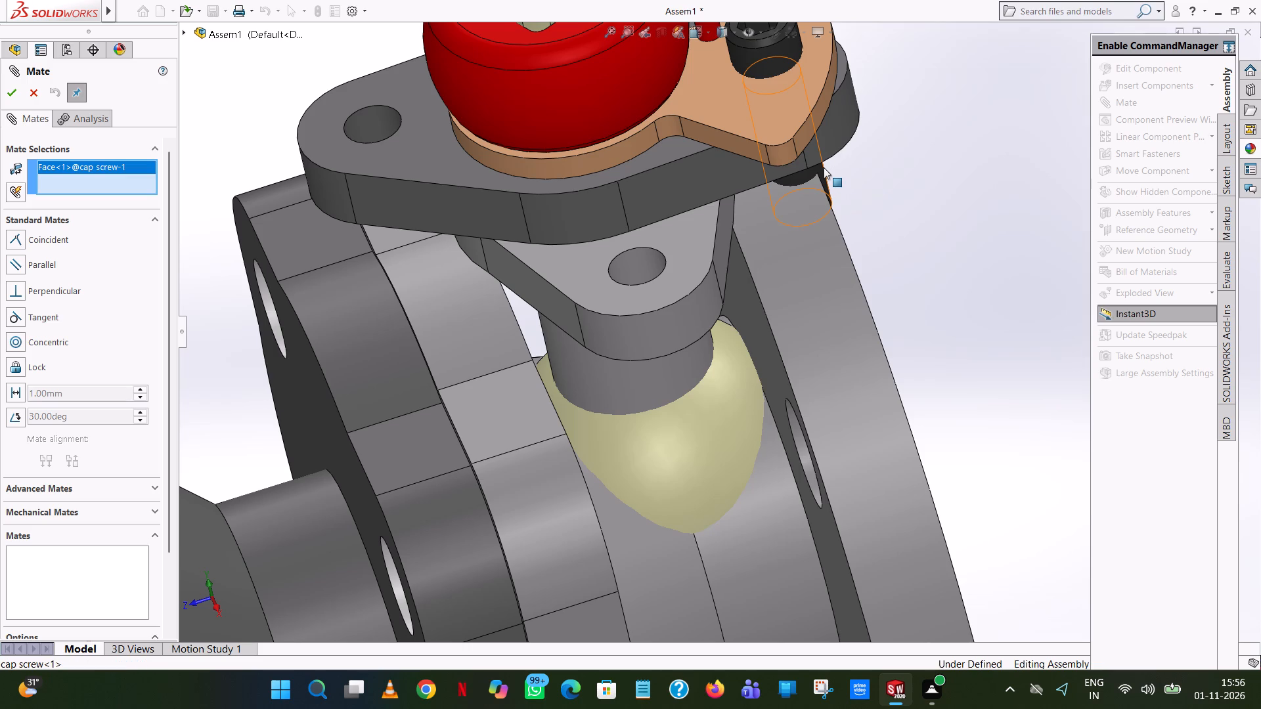
left_click(646, 260)
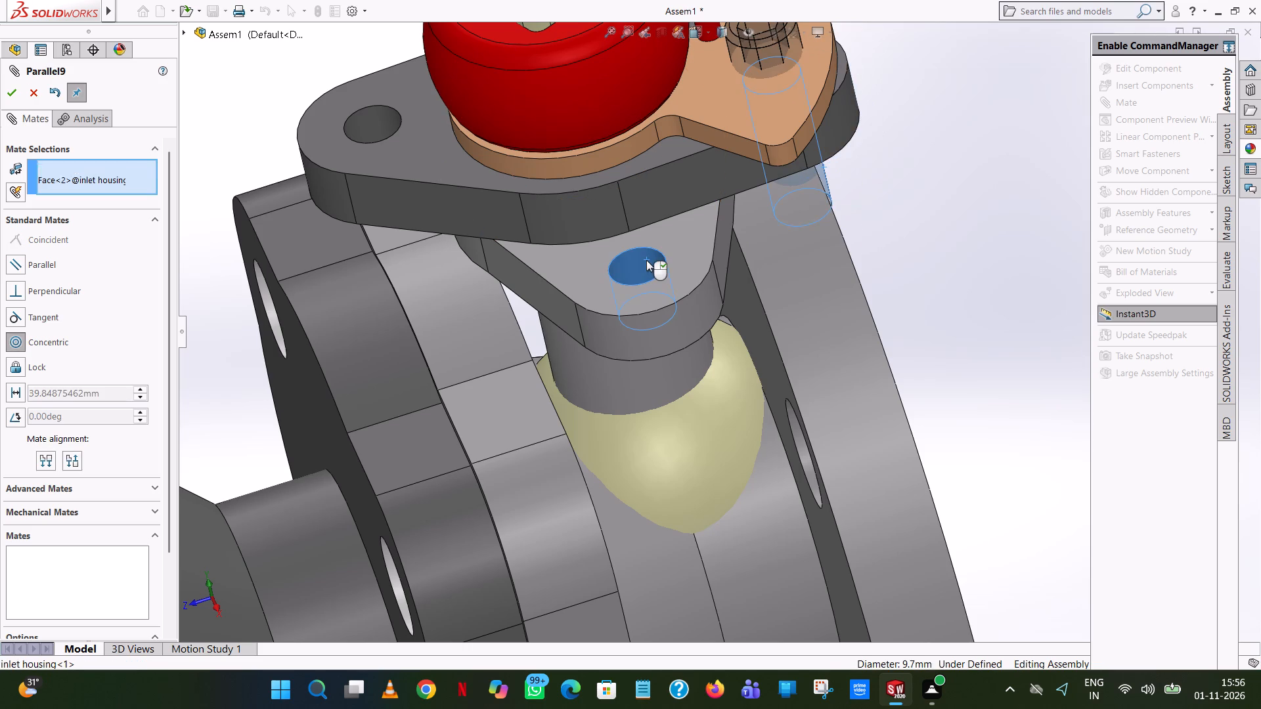
left_click(845, 236)
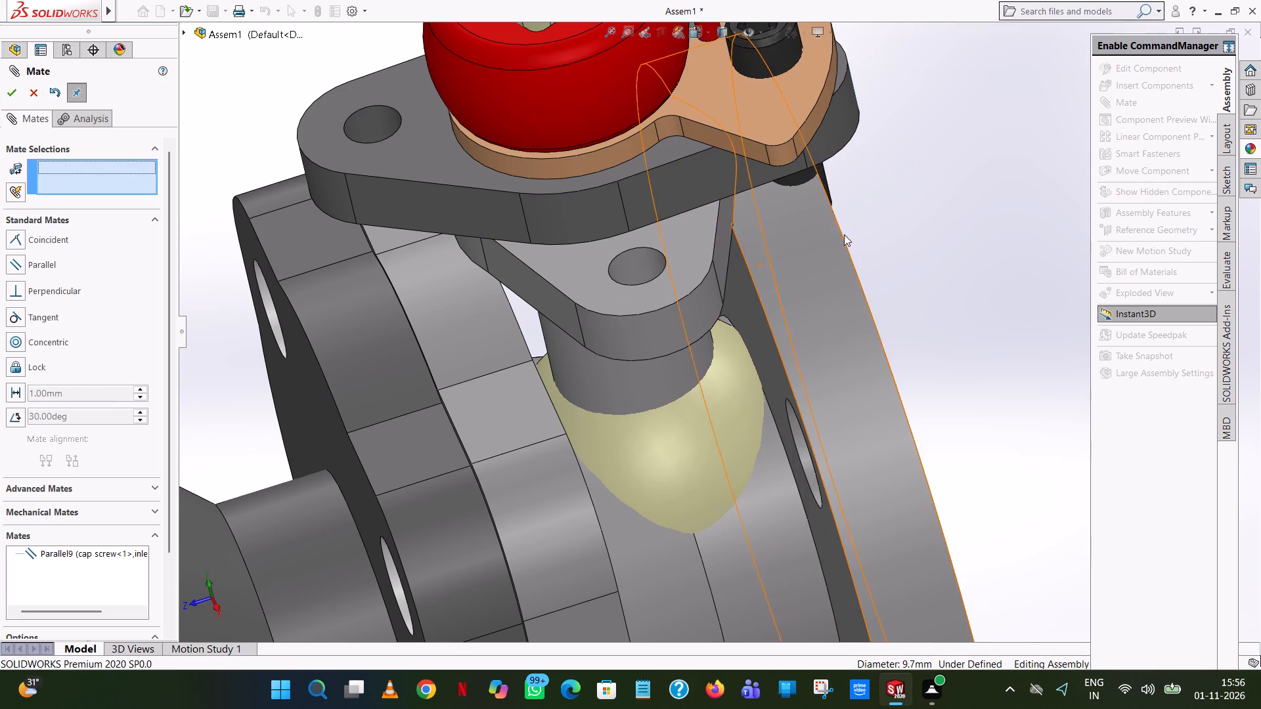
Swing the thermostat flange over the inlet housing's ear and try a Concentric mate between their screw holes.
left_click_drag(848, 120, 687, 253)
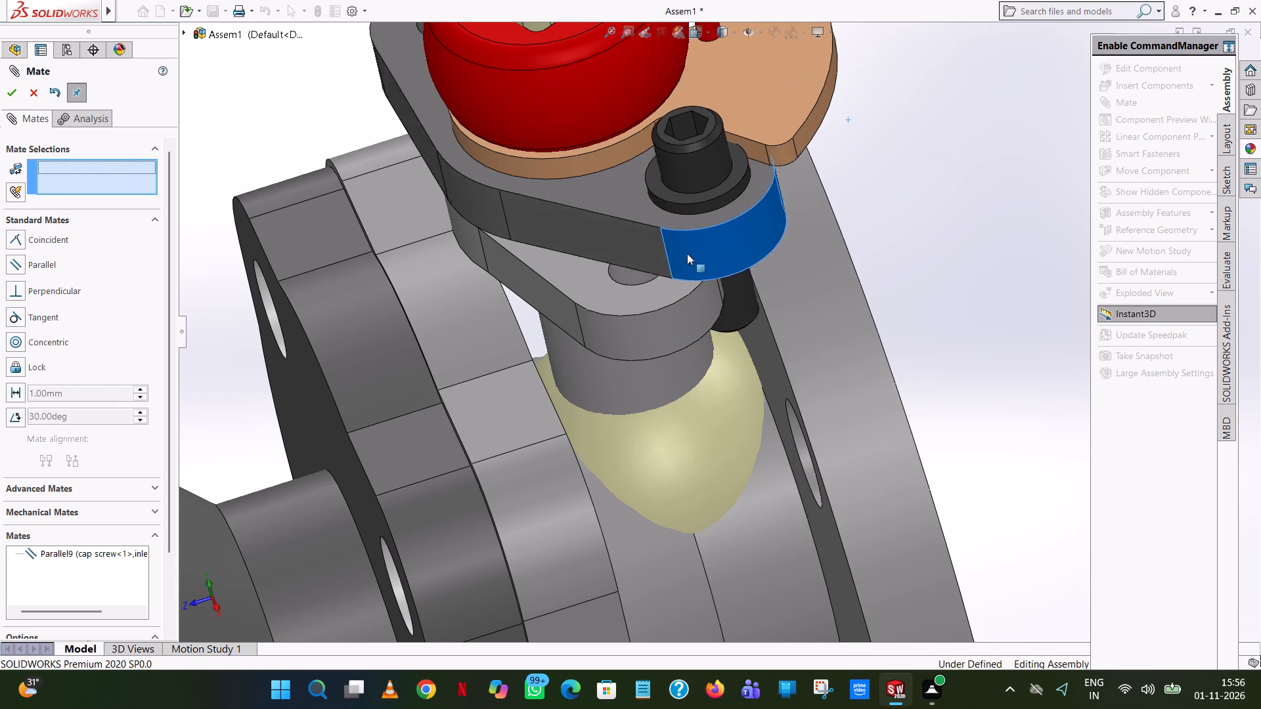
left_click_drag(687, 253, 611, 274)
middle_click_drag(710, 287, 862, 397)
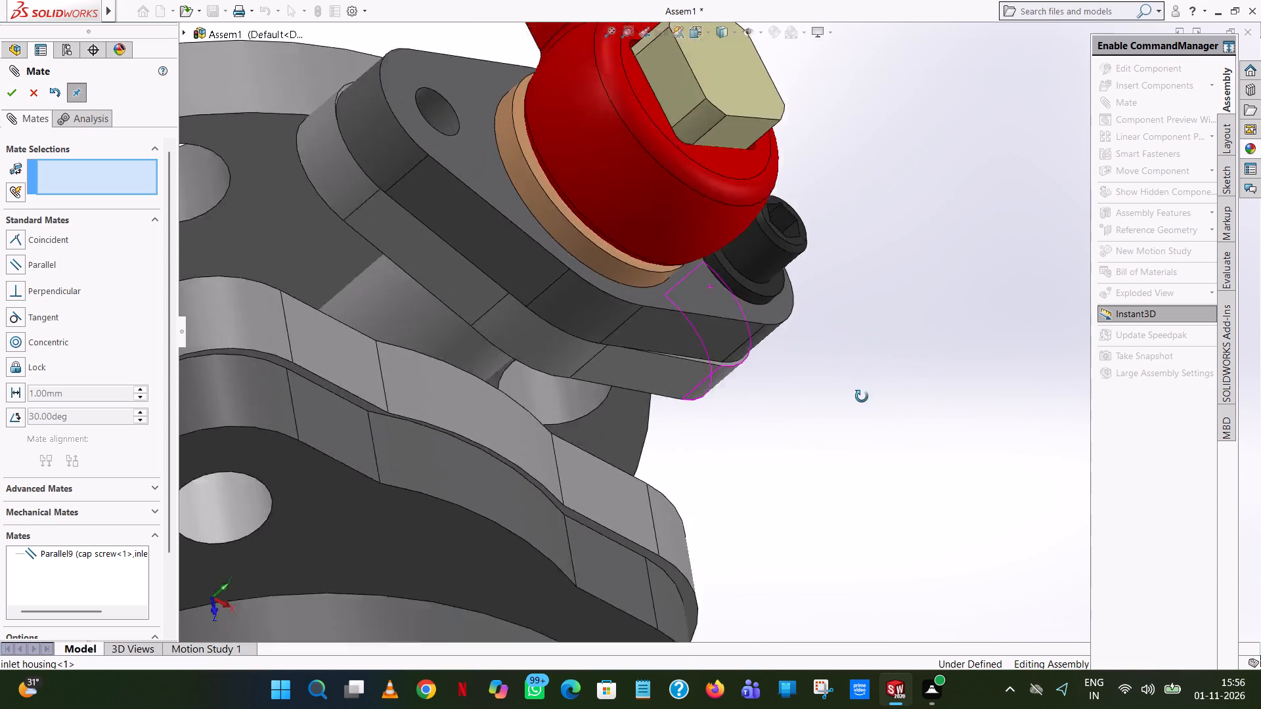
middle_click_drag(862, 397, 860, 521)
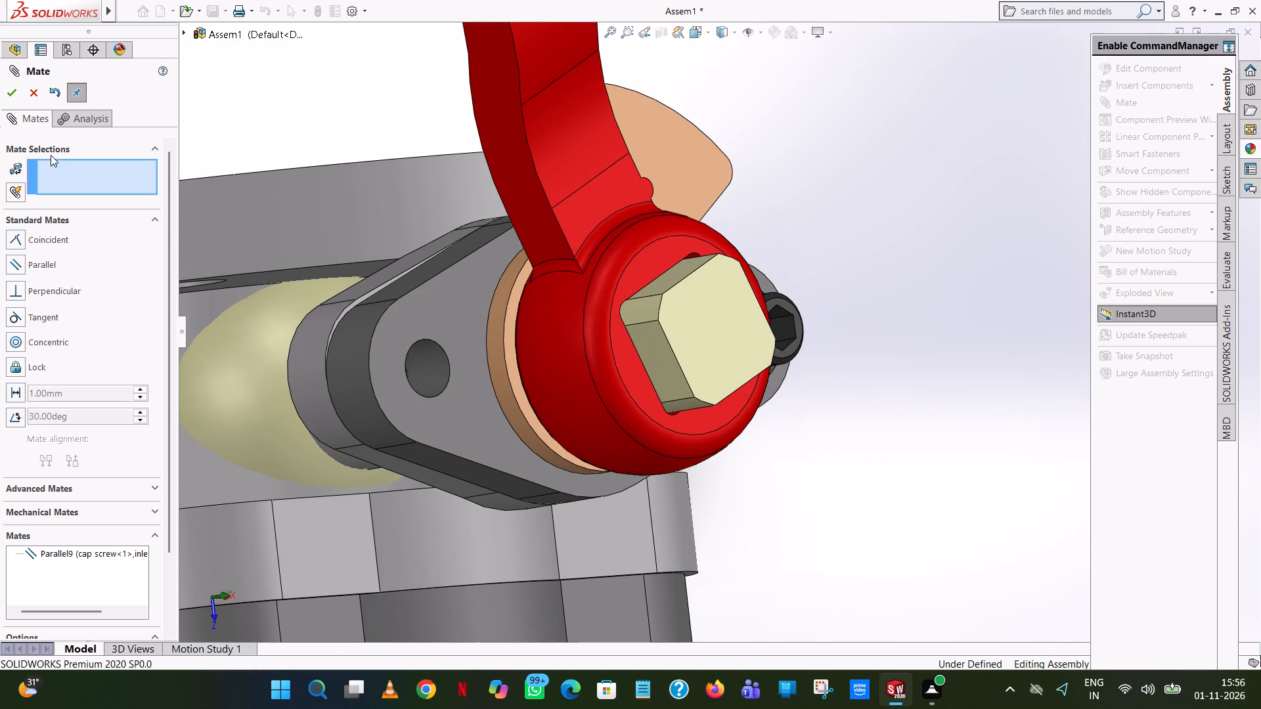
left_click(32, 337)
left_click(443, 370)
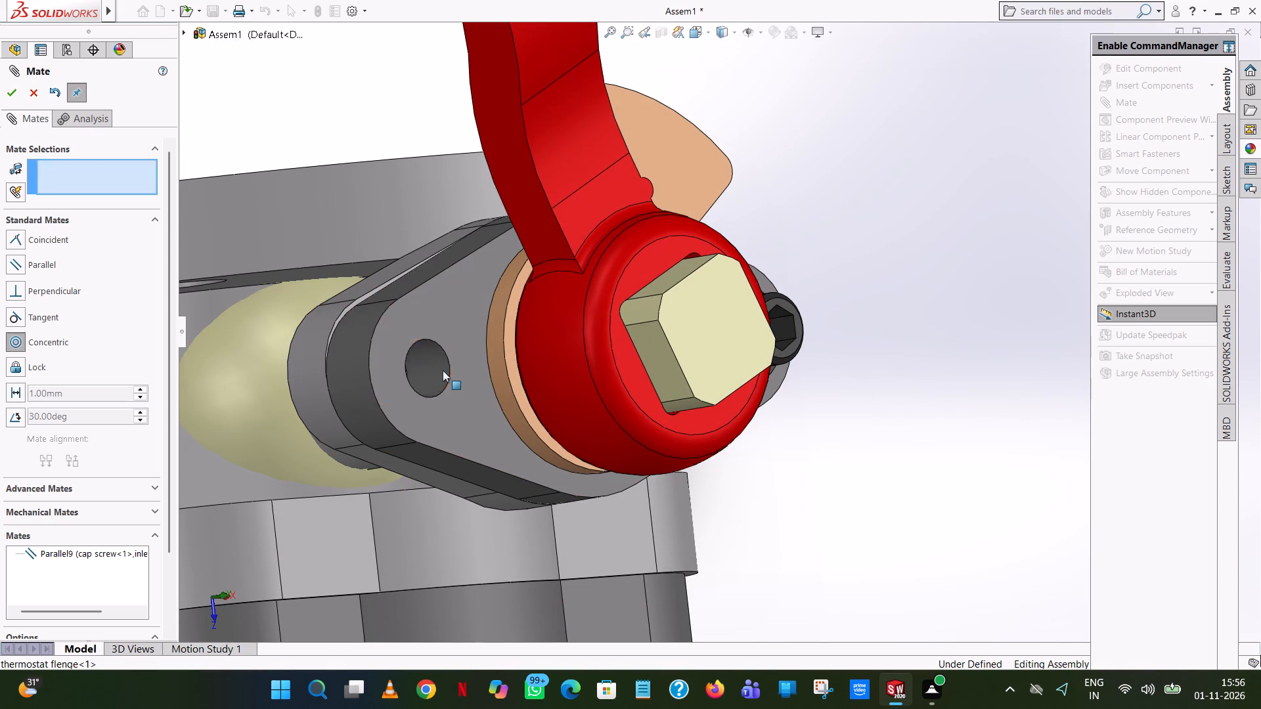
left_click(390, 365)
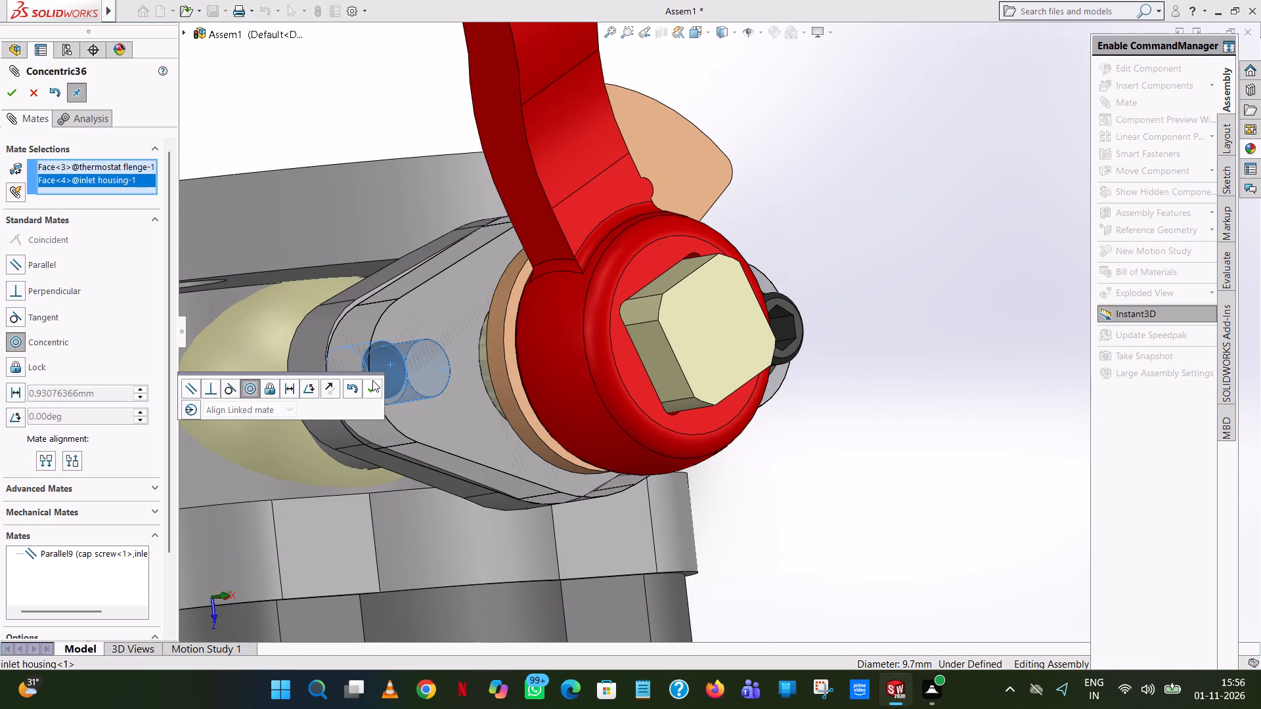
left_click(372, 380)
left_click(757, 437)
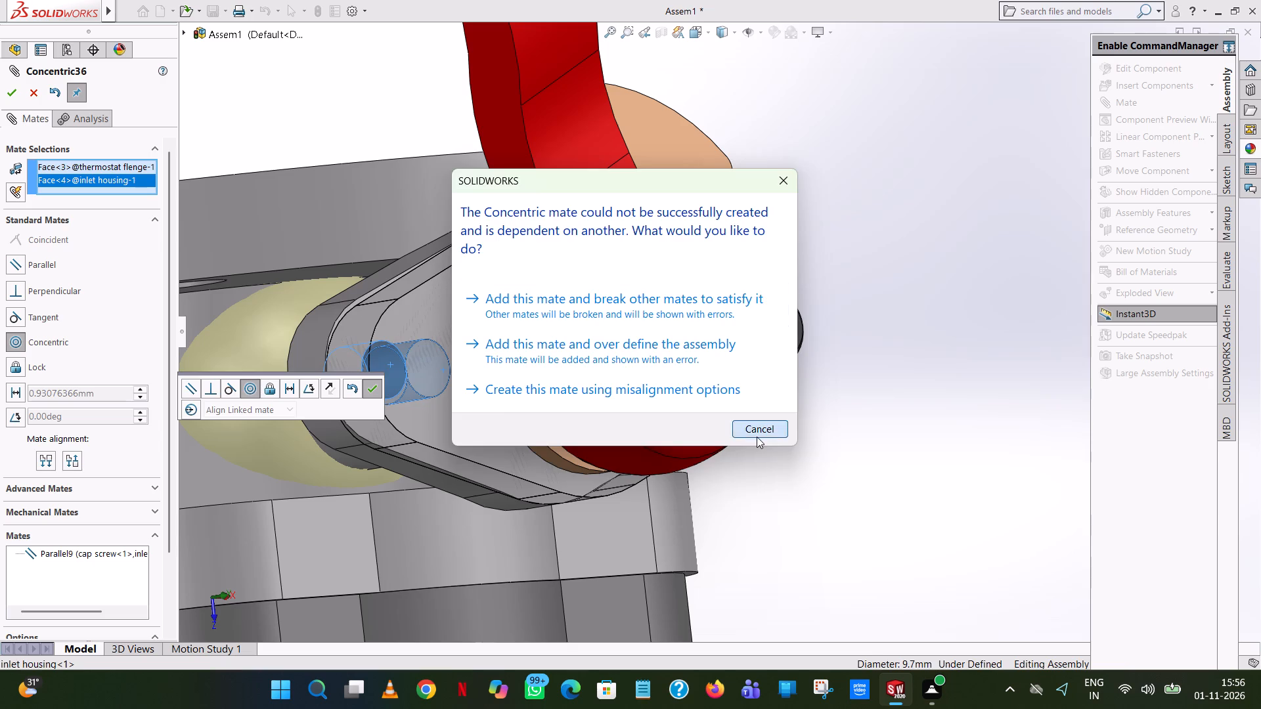
Swing the thermostat flange off the ear and add a Coincident mate between its open screw hole's edge and the inlet housing's ear face.
left_click_drag(440, 326, 463, 423)
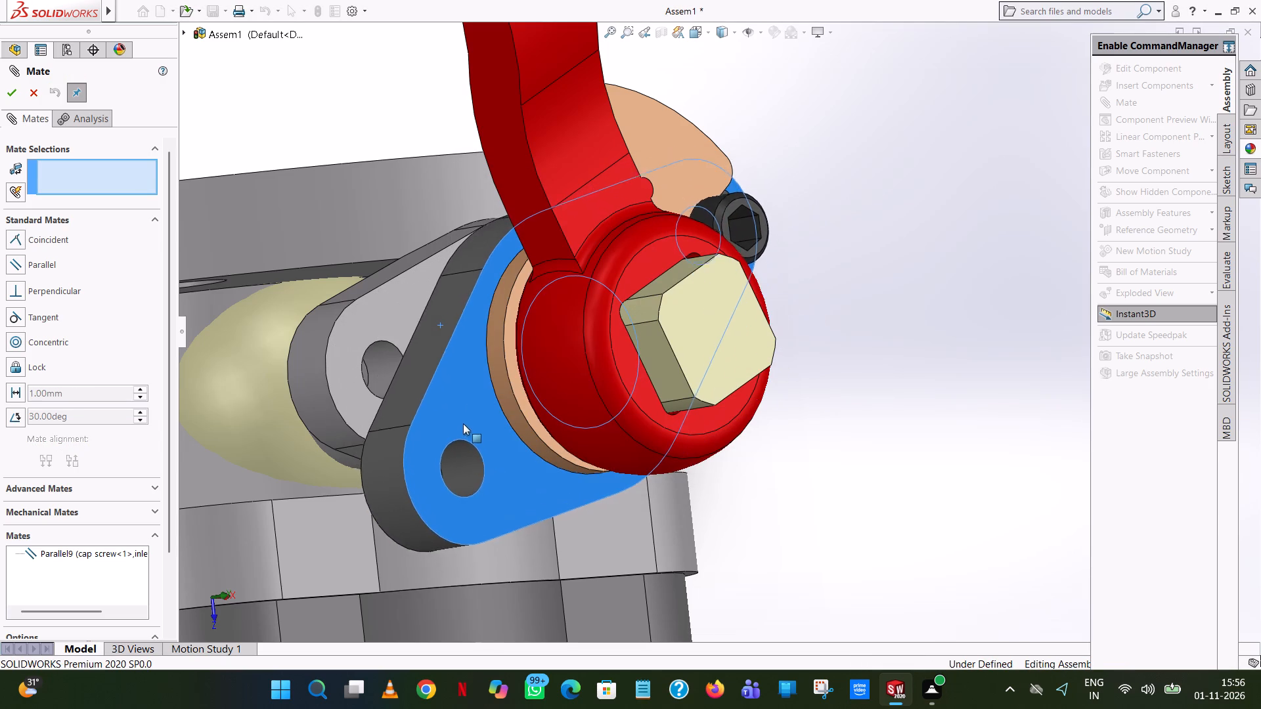
left_click_drag(463, 423, 322, 127)
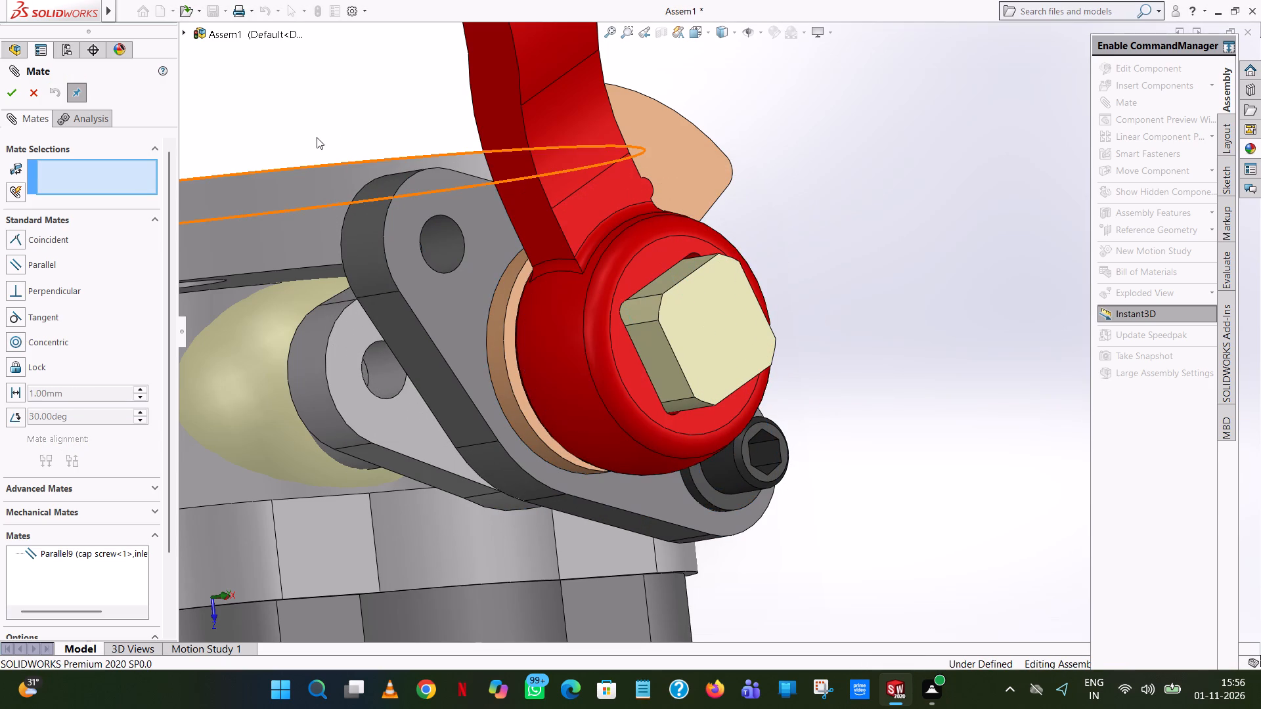
left_click(351, 75)
scroll(351, 81, "up", 1)
middle_click_drag(352, 82, 493, 118)
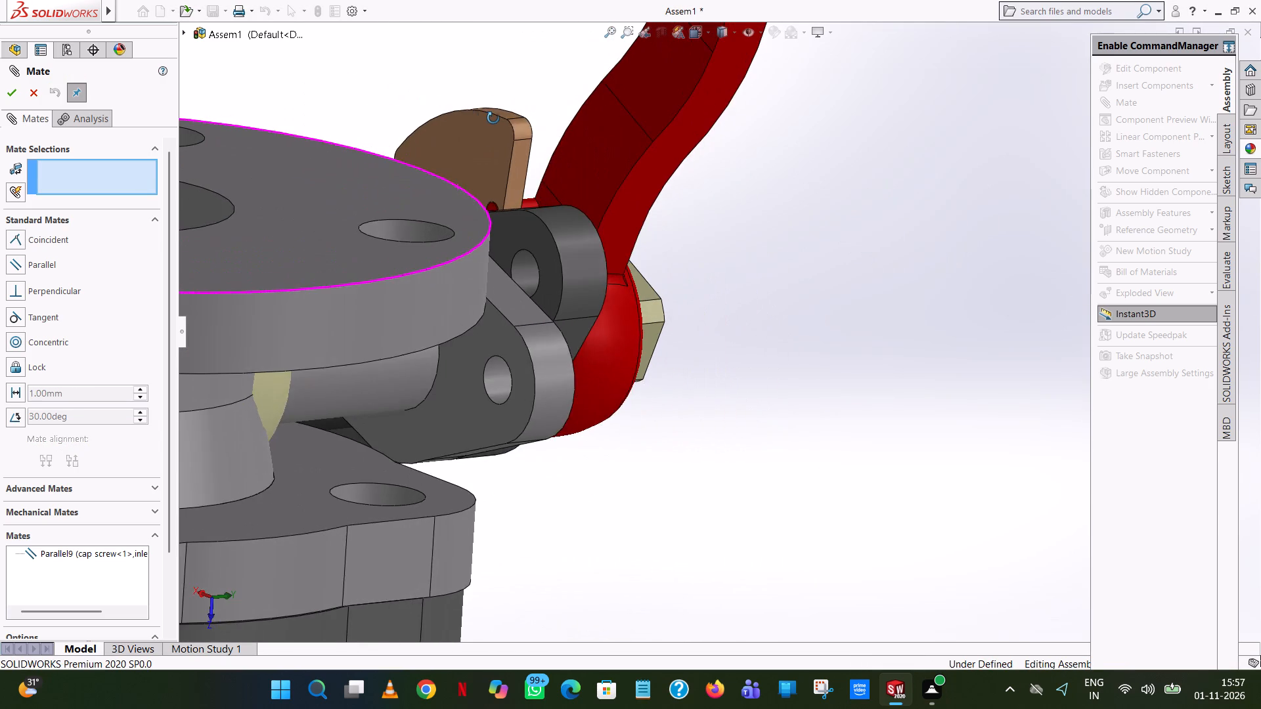
middle_click_drag(493, 118, 480, 115)
scroll(480, 115, "up", 1)
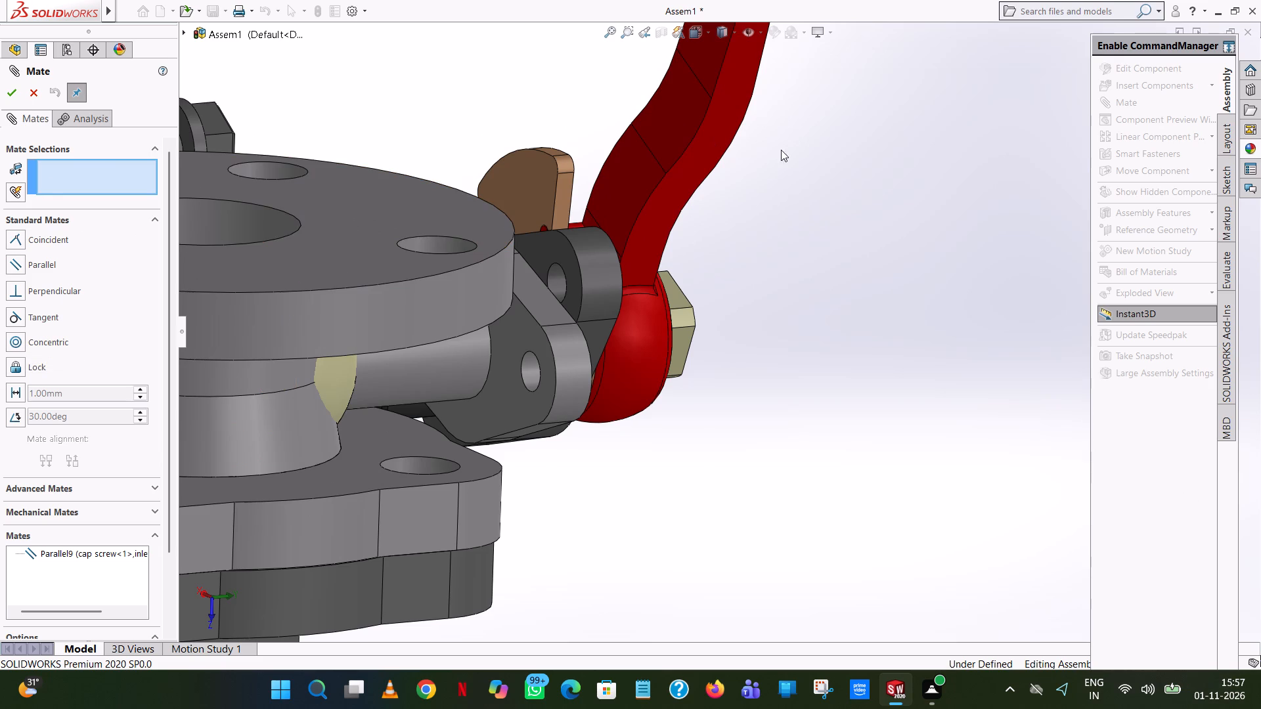
left_click(560, 267)
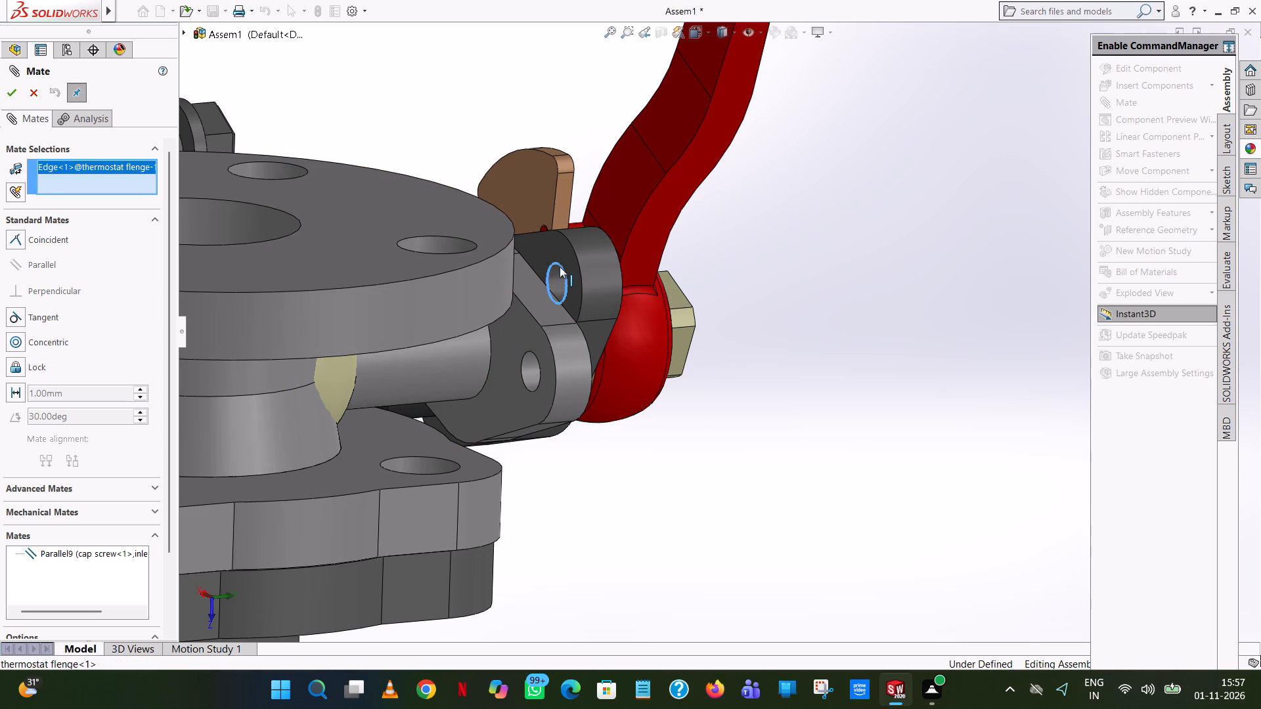
middle_click_drag(590, 338, 516, 329)
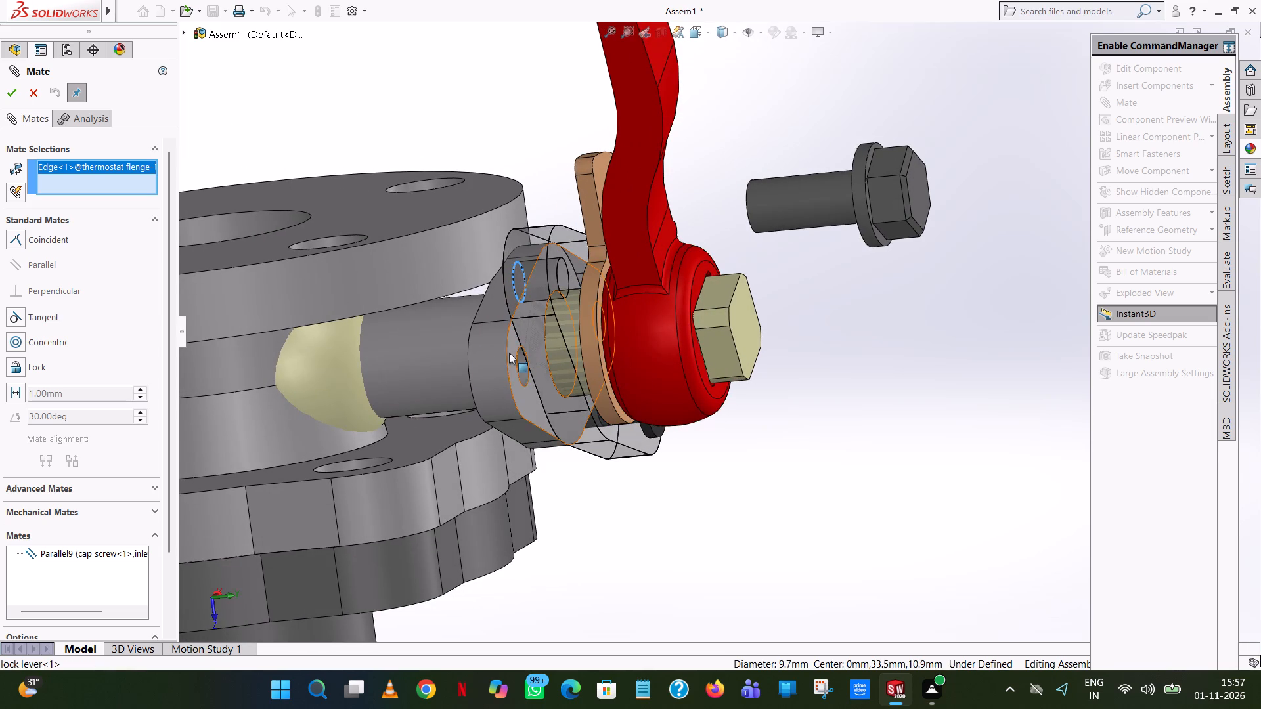
left_click(518, 364)
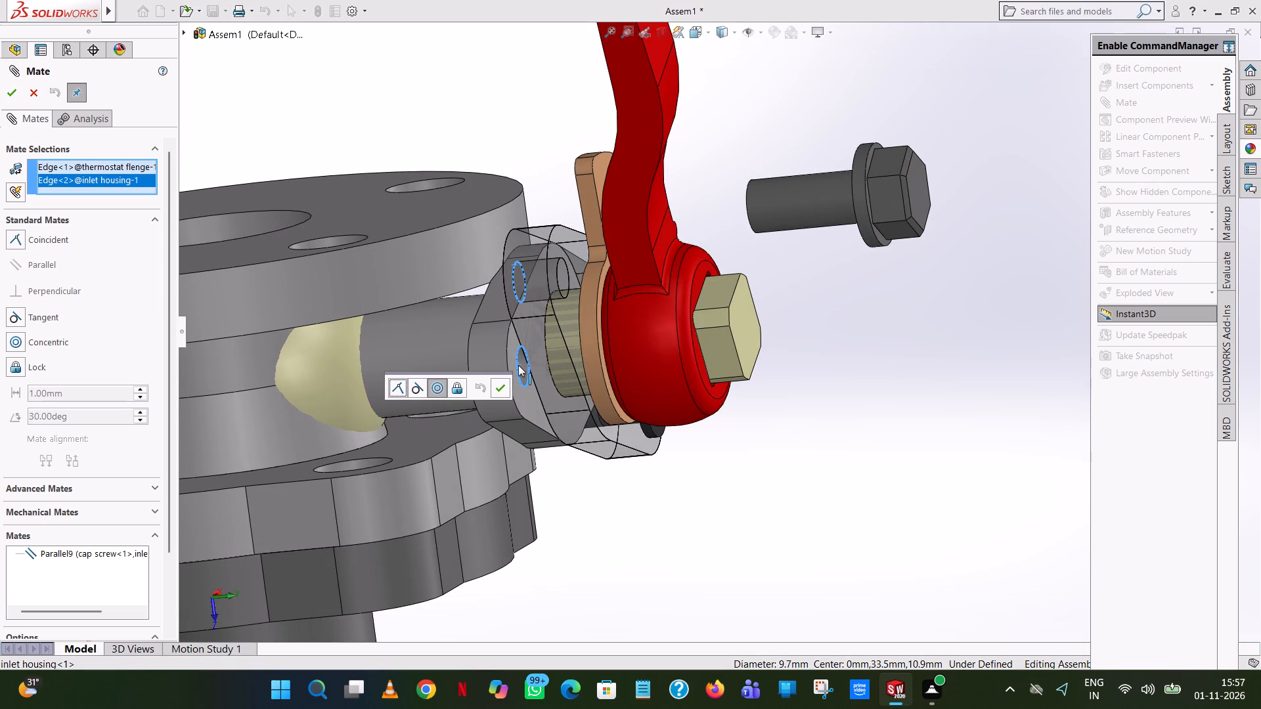
left_click(518, 365)
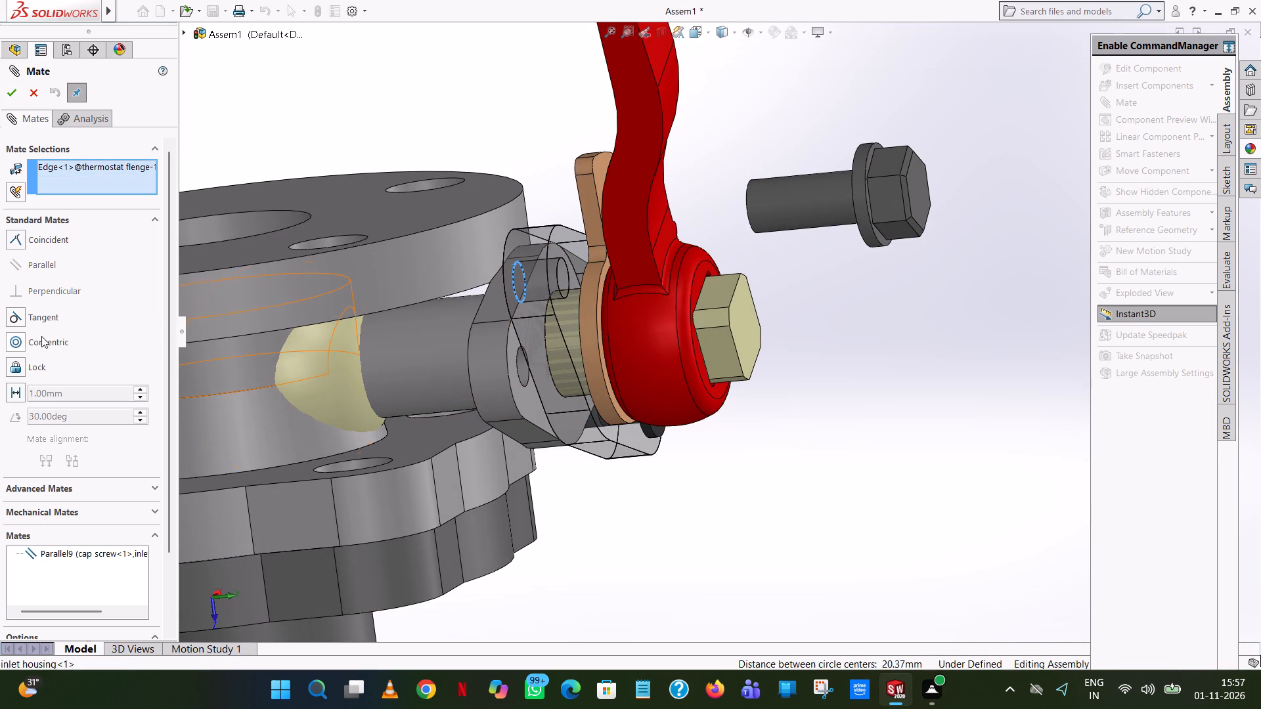
left_click(32, 237)
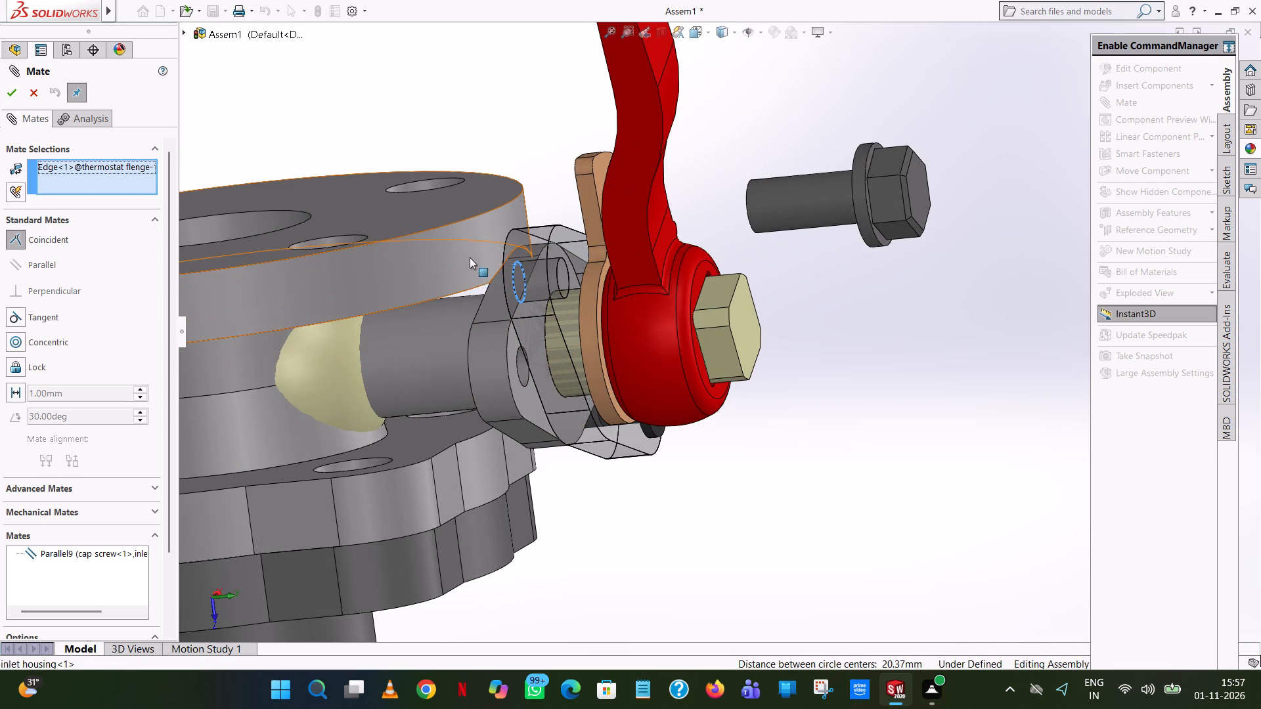
left_click(514, 392)
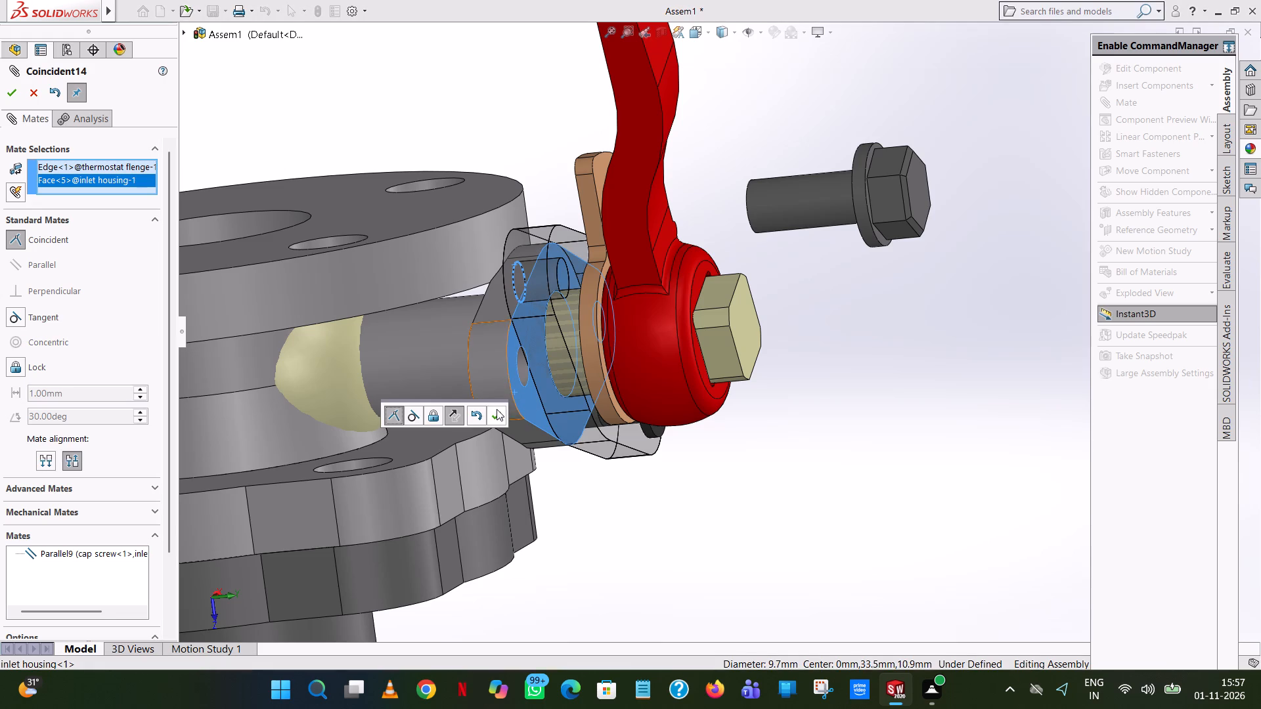
left_click(497, 409)
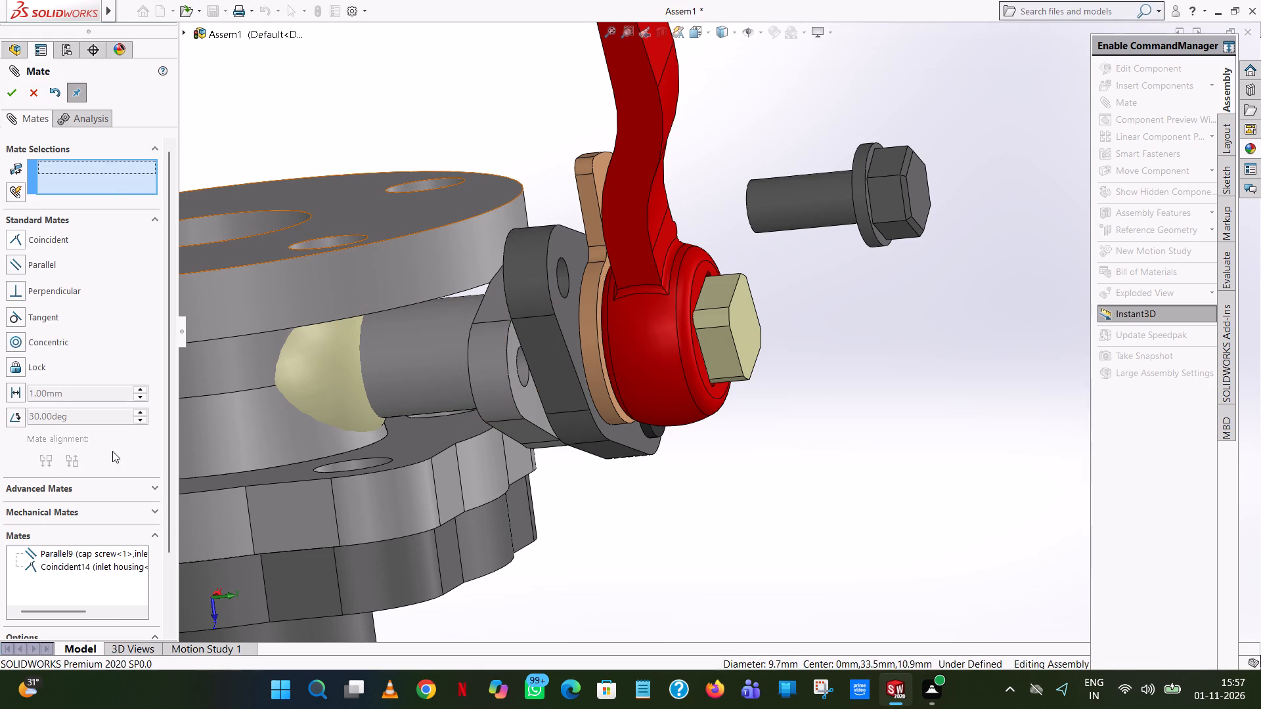
Swing the thermostat flange in line with the inlet housing's ear and add a Parallel mate between their rounded end faces.
left_click_drag(518, 249, 521, 252)
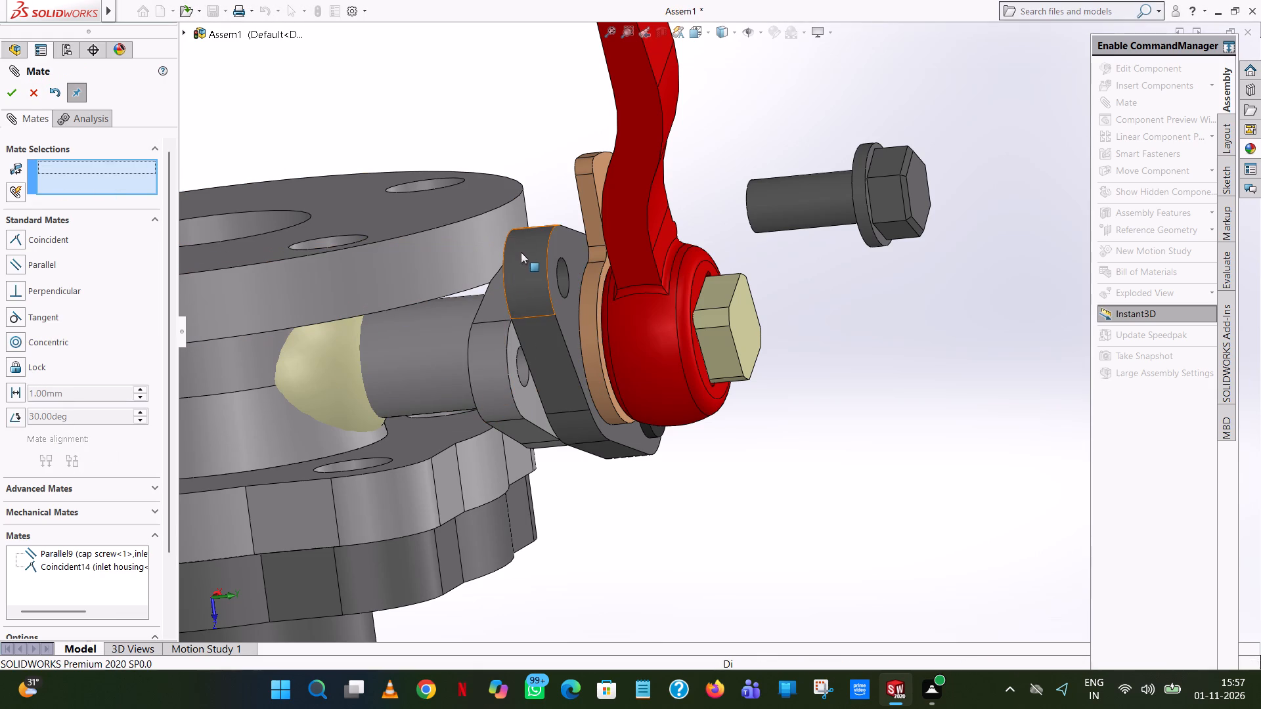
left_click_drag(521, 252, 534, 373)
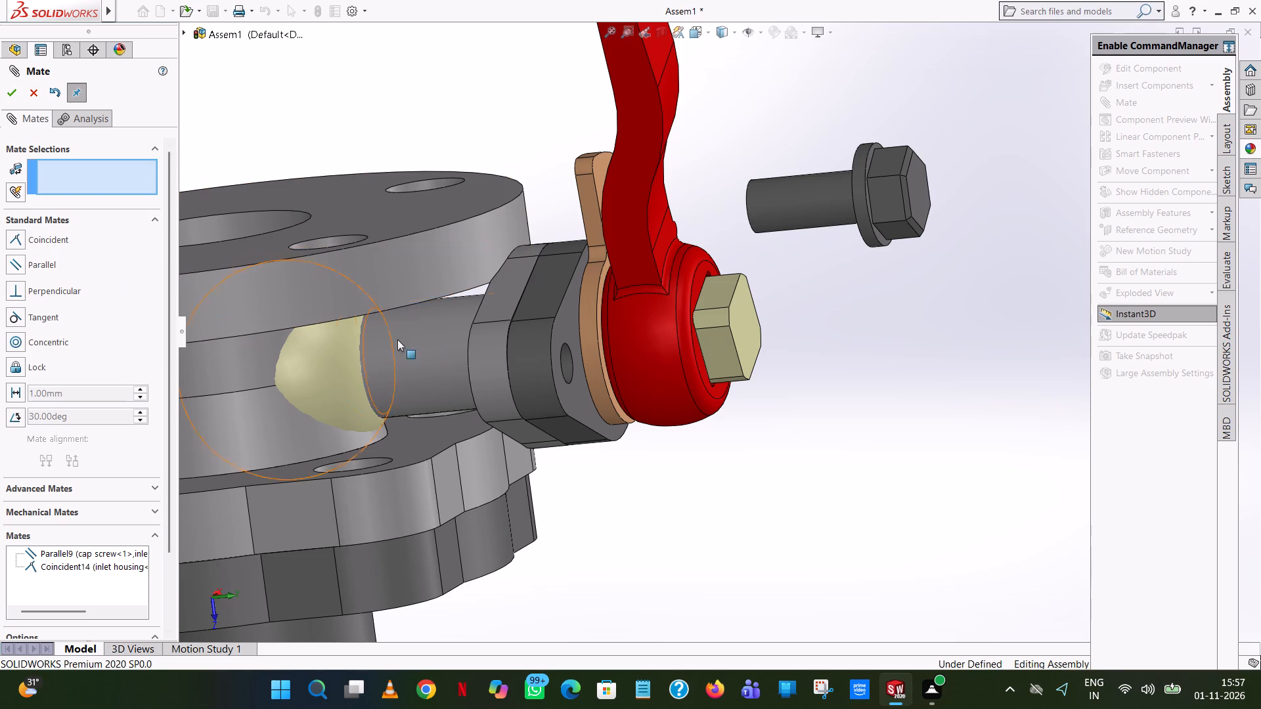
left_click(520, 337)
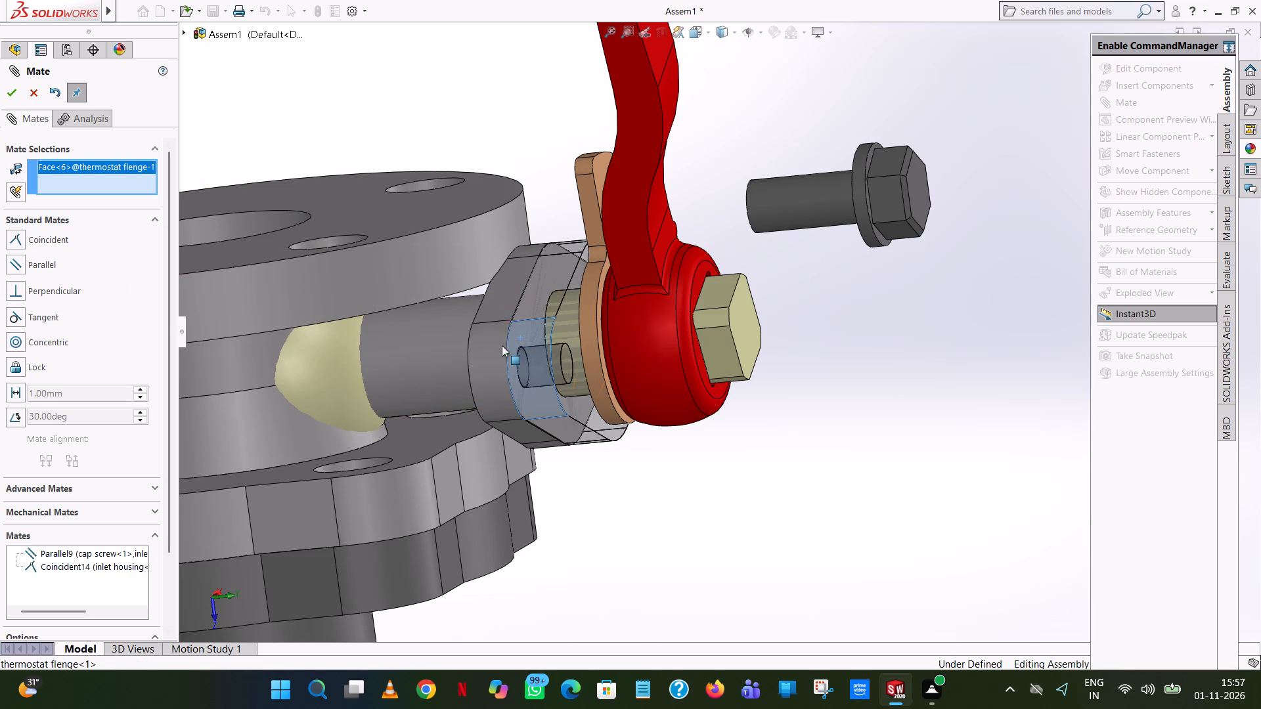
left_click(490, 354)
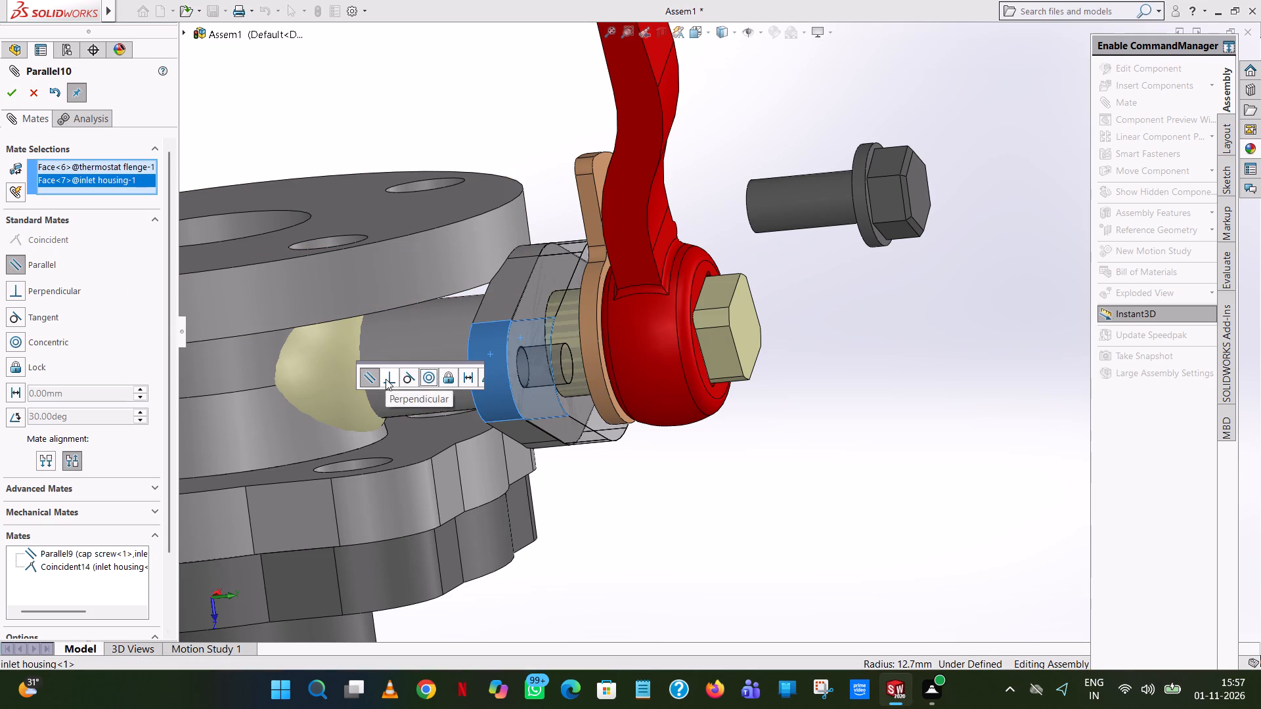
left_click(364, 378)
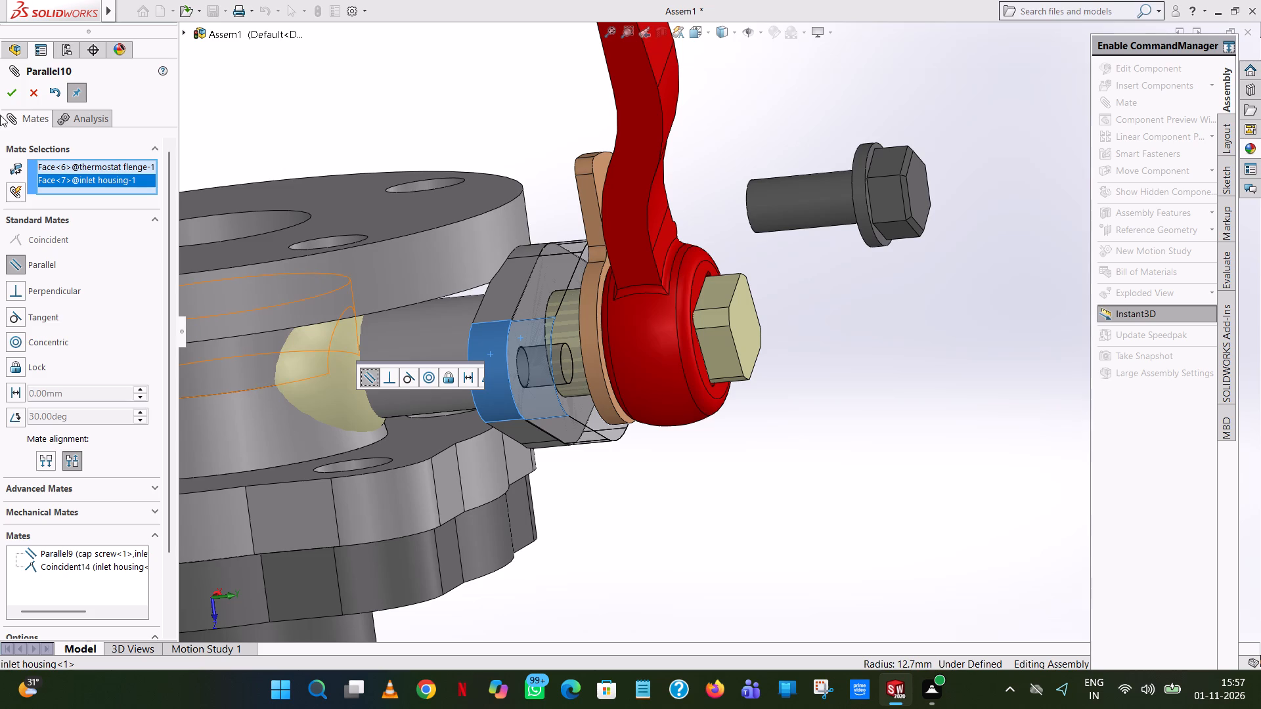
left_click(8, 93)
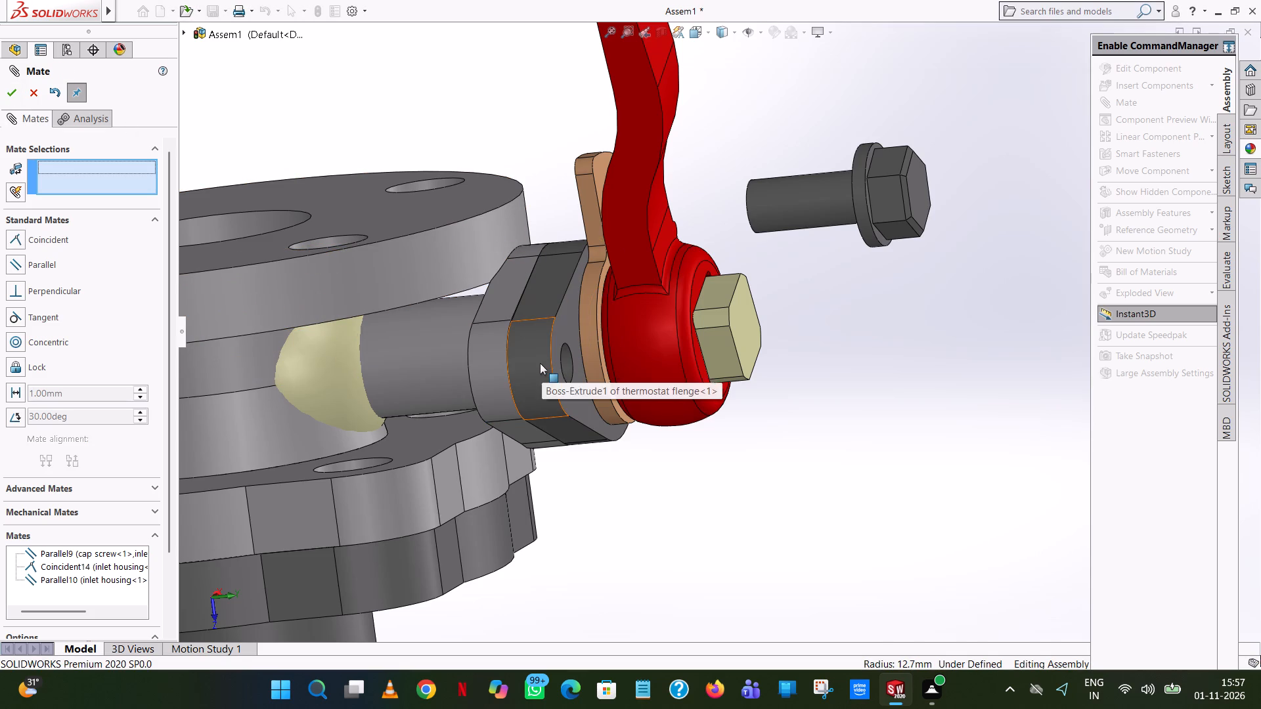
Add a Lock mate between the thermostat flange and the inlet housing, and finish mating.
left_click(540, 363)
left_click(40, 368)
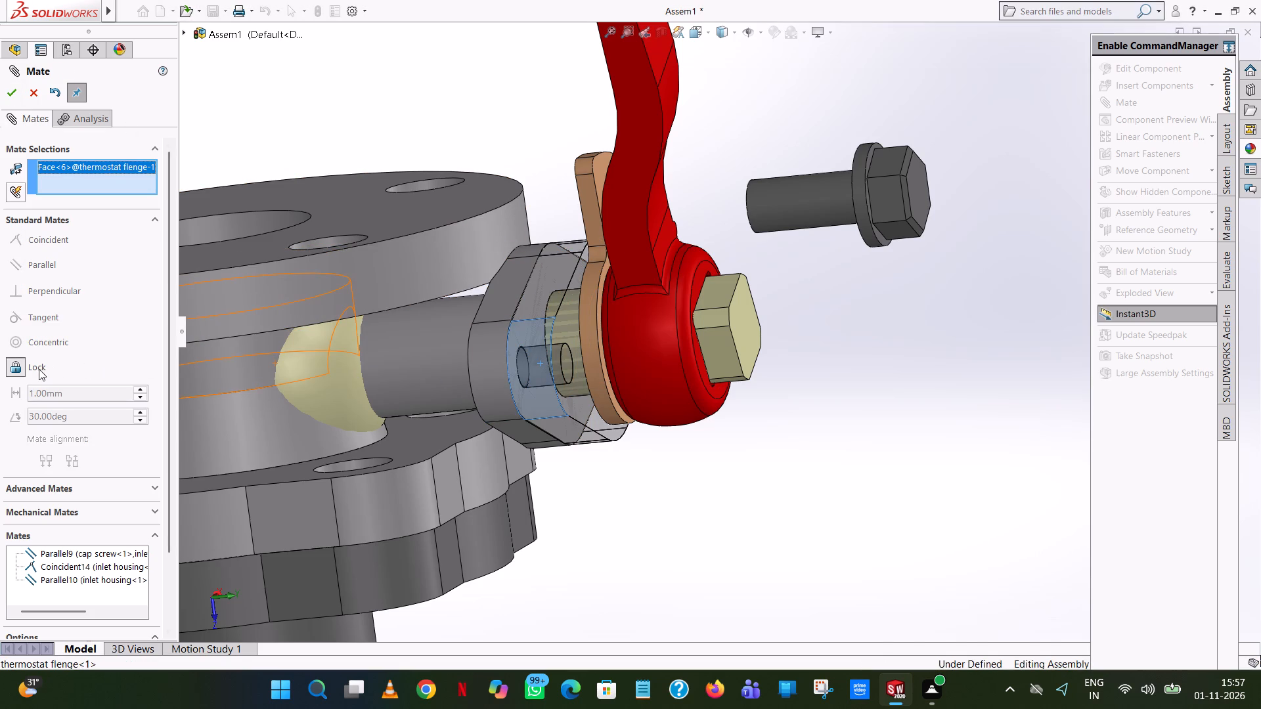
left_click(490, 344)
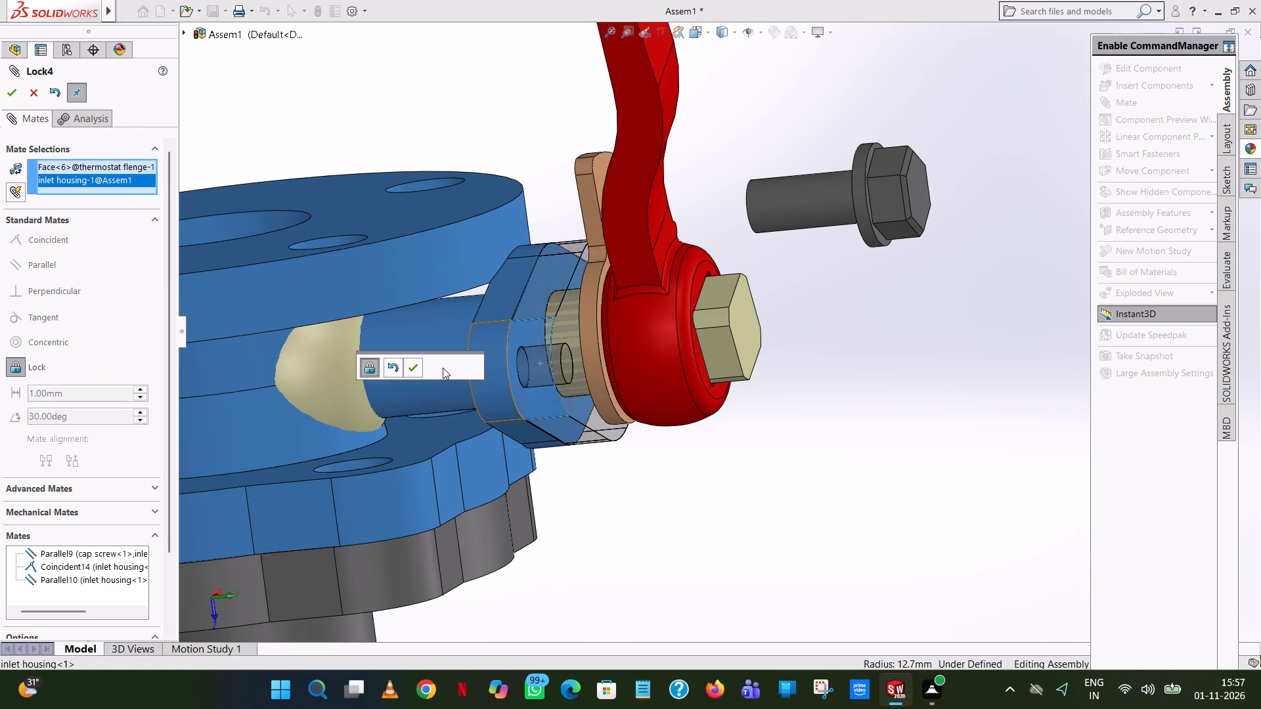
left_click(417, 364)
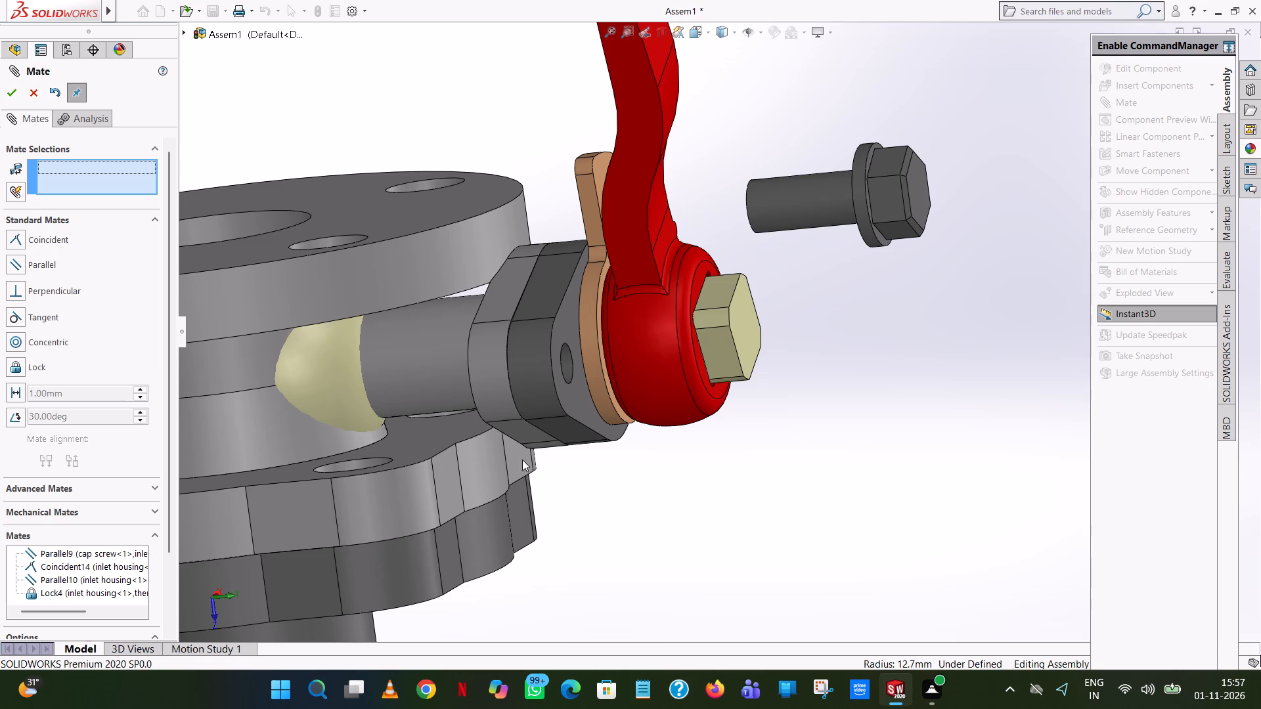
left_click(7, 95)
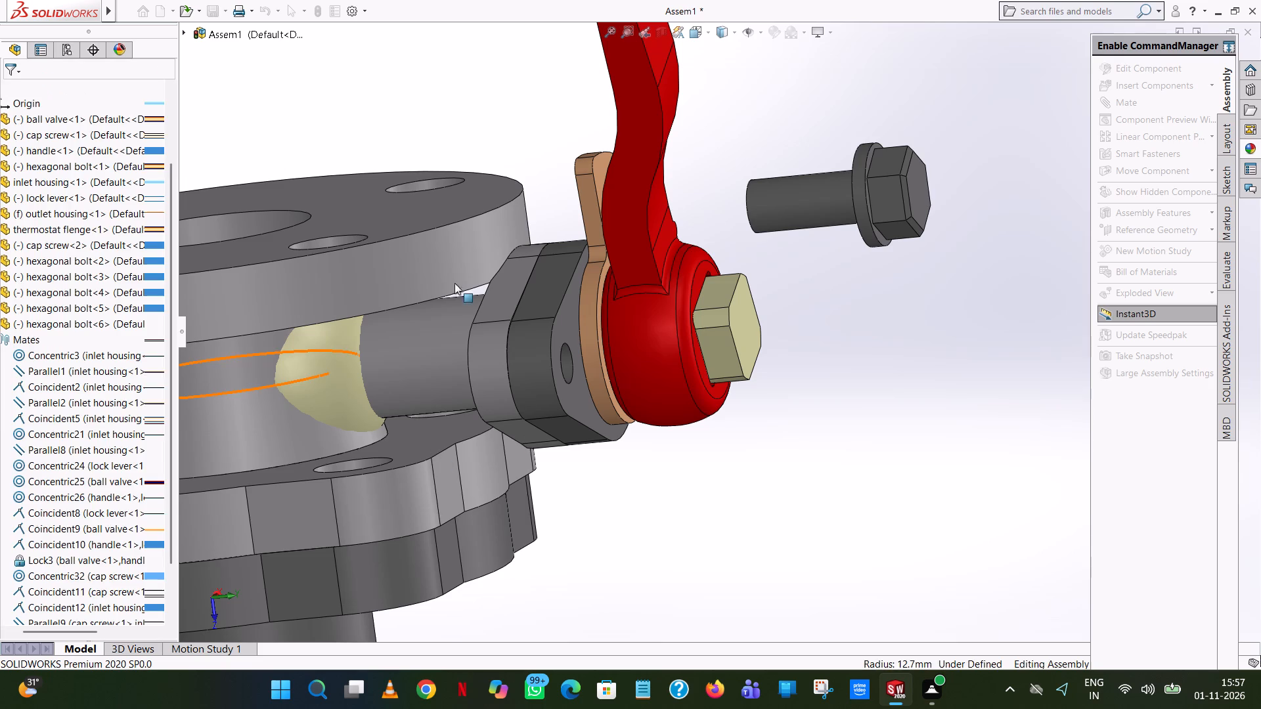
Test the lock by trying to swing the thermostat flange both ways, and examine its alignment on the inlet housing.
scroll(690, 417, "up", 1)
middle_click_drag(688, 423, 589, 377)
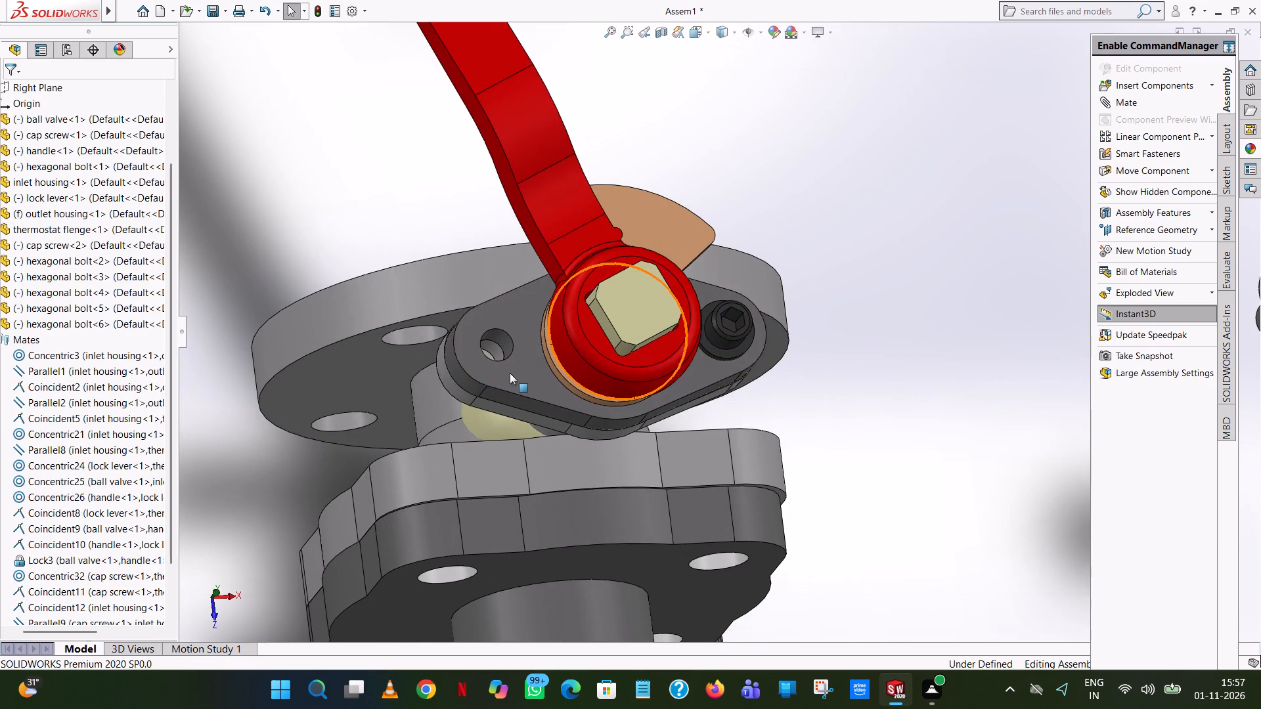
left_click_drag(508, 372, 474, 302)
left_click(360, 134)
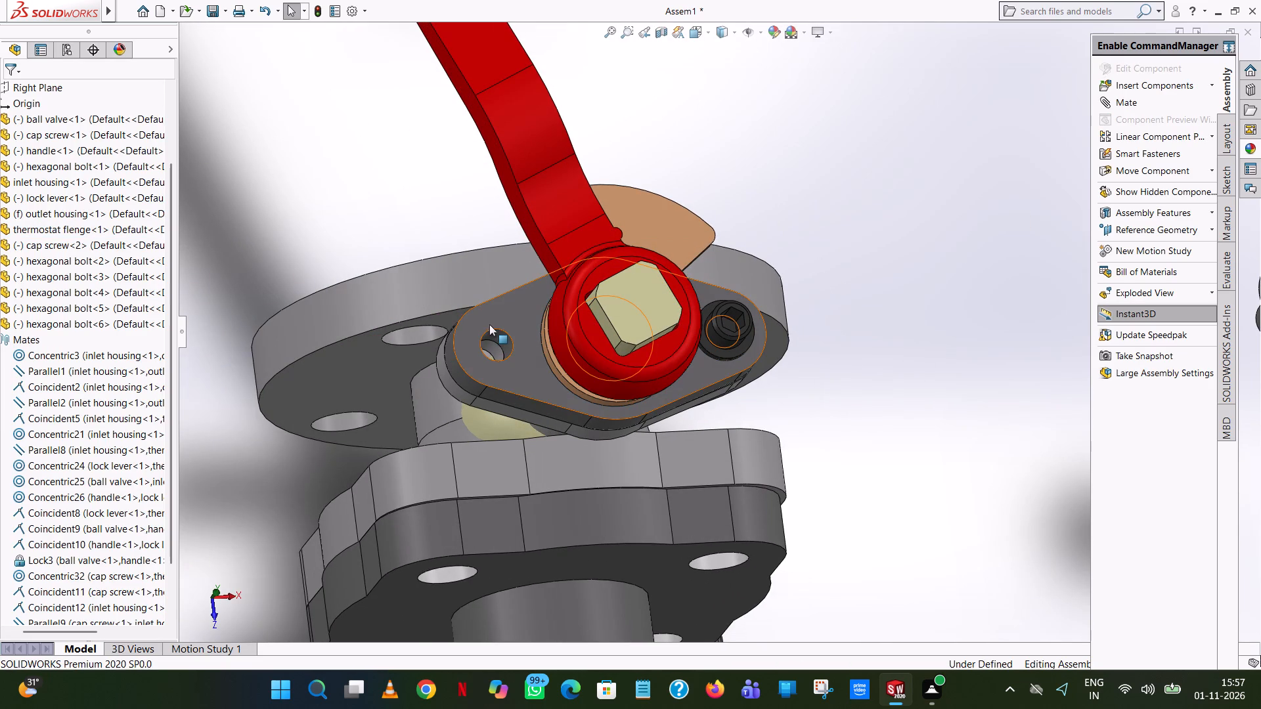
left_click_drag(489, 324, 529, 476)
left_click(861, 351)
middle_click_drag(692, 353, 658, 263)
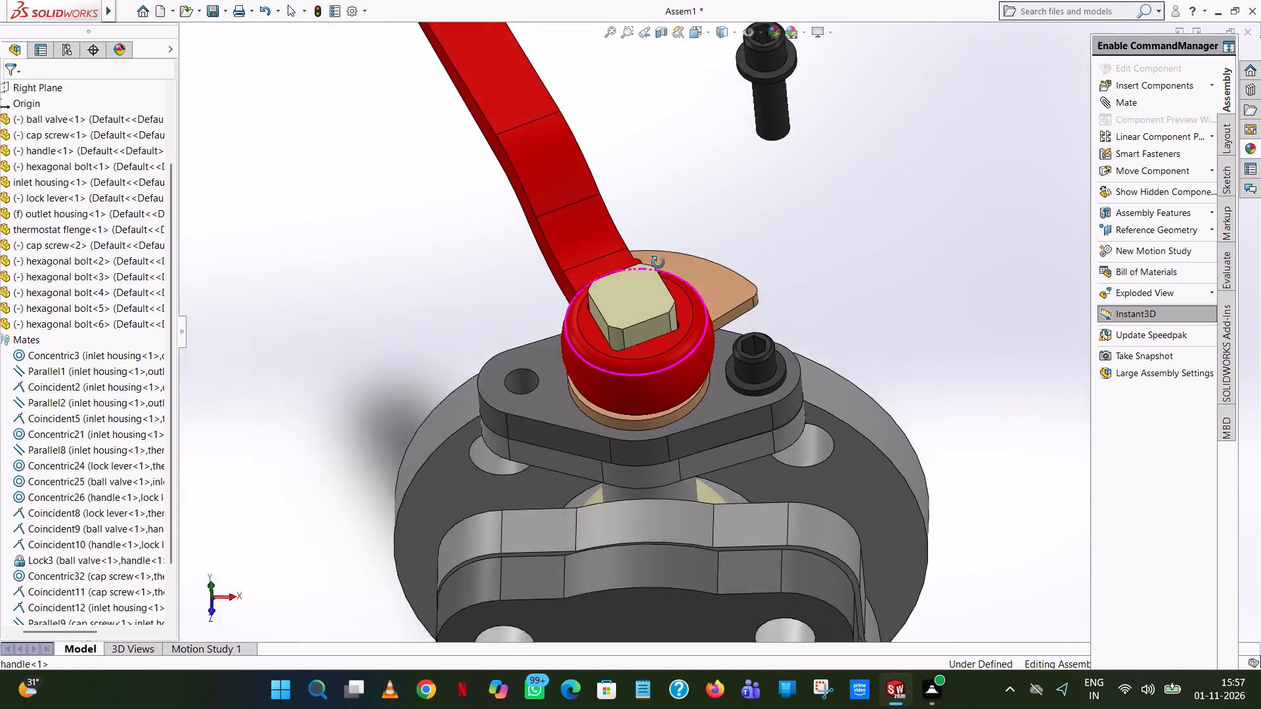
middle_click_drag(658, 263, 799, 292)
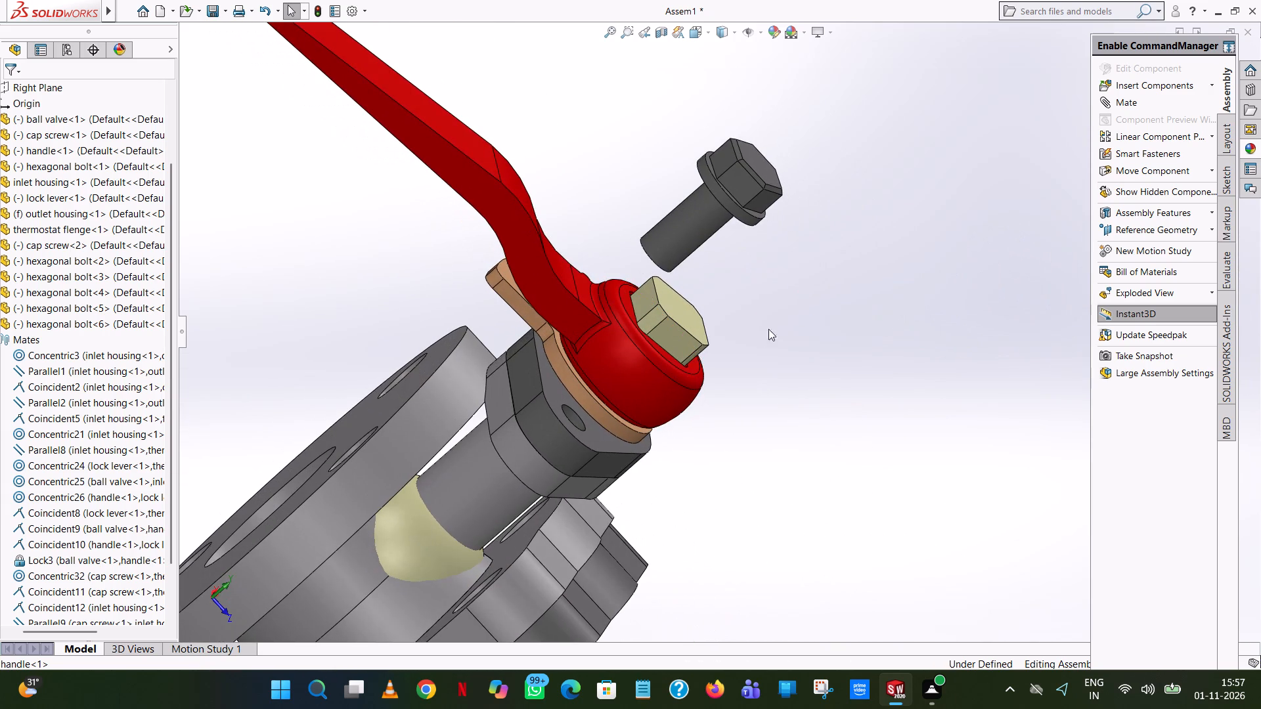
Test how the ball valve and handle move together by swinging the valve stem both ways.
left_click_drag(676, 333, 626, 366)
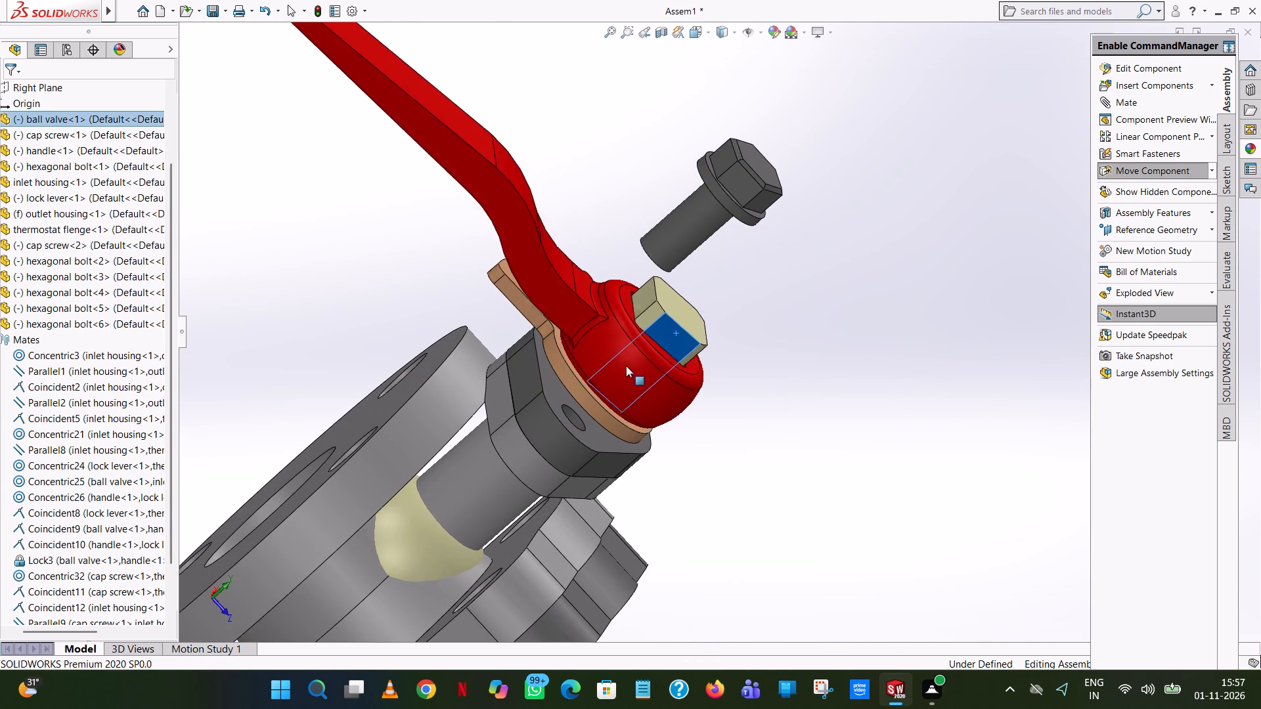
left_click_drag(626, 366, 624, 366)
left_click_drag(678, 307, 646, 326)
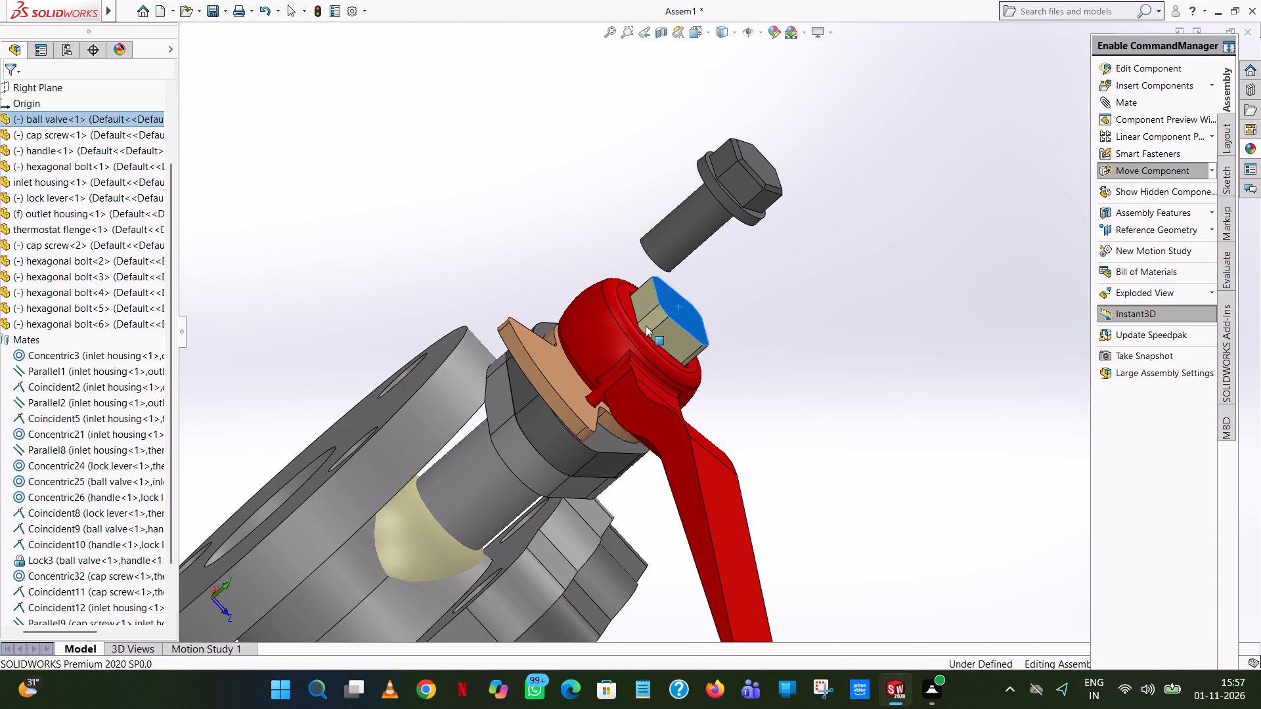
left_click_drag(646, 326, 831, 144)
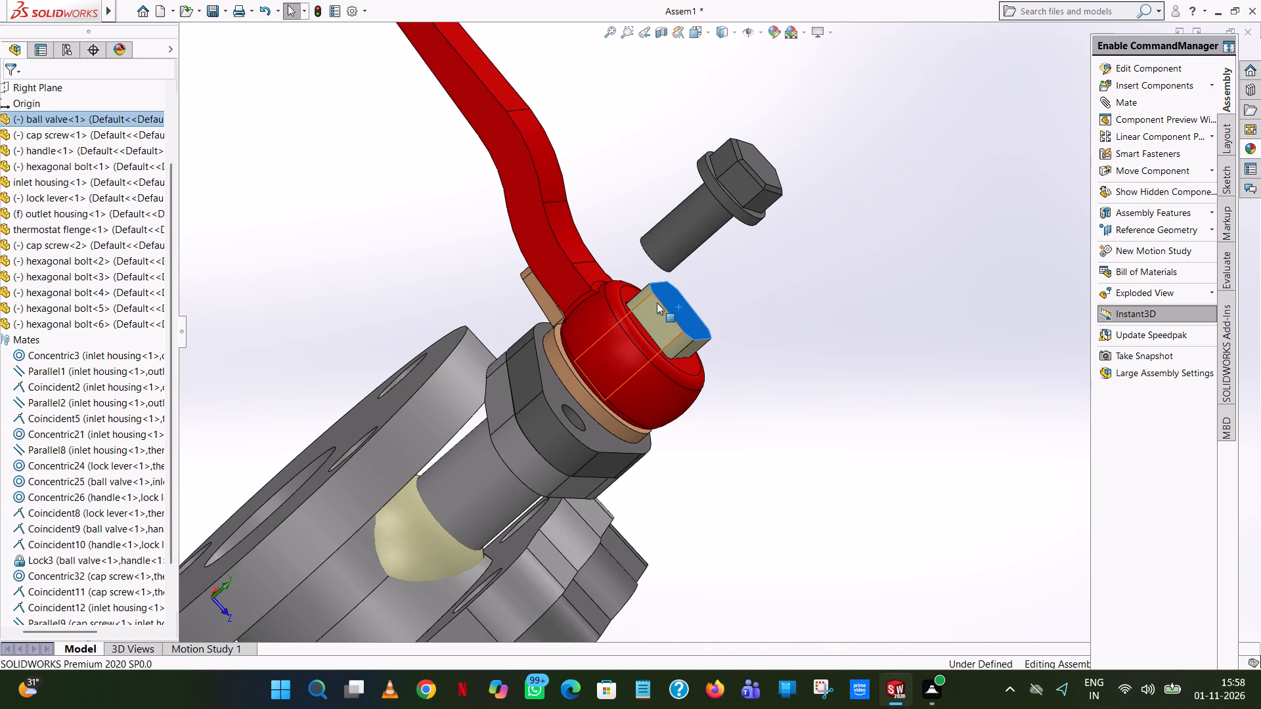
left_click_drag(655, 306, 686, 340)
Delete the Lock3 mate between the ball valve and the handle.
scroll(676, 333, "up", 6)
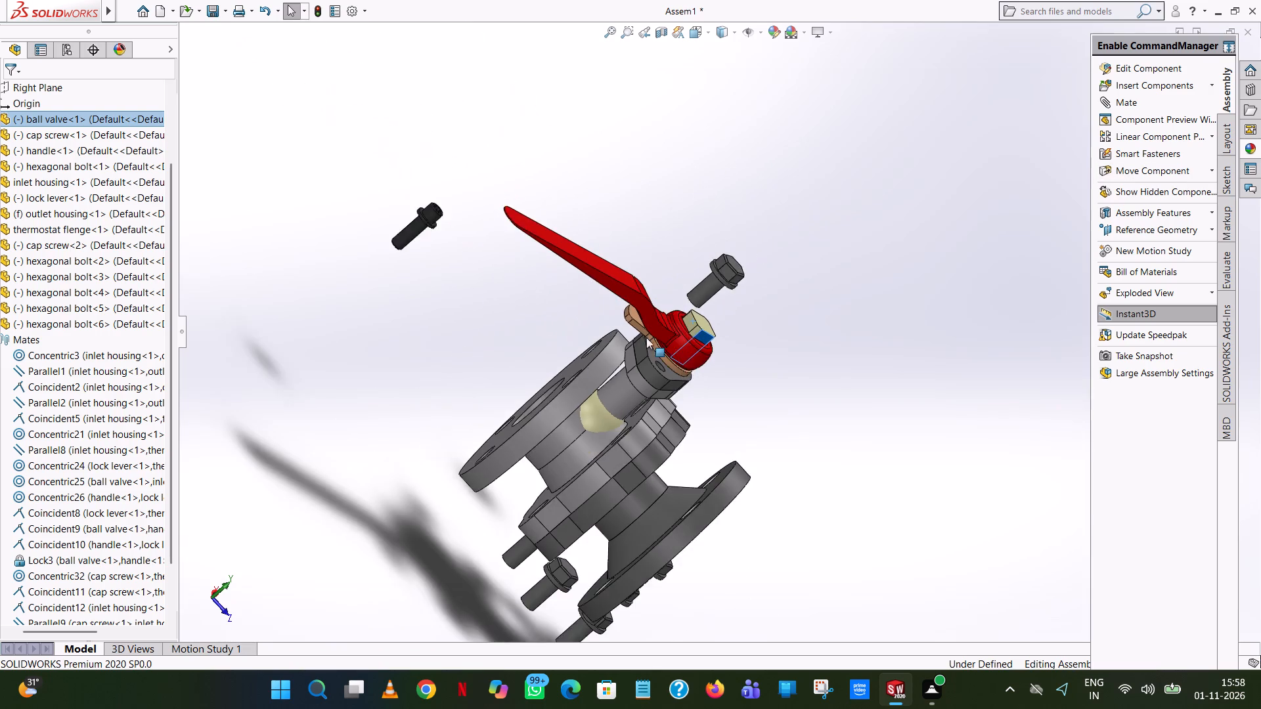
left_click(321, 431)
scroll(85, 595, "down", 9)
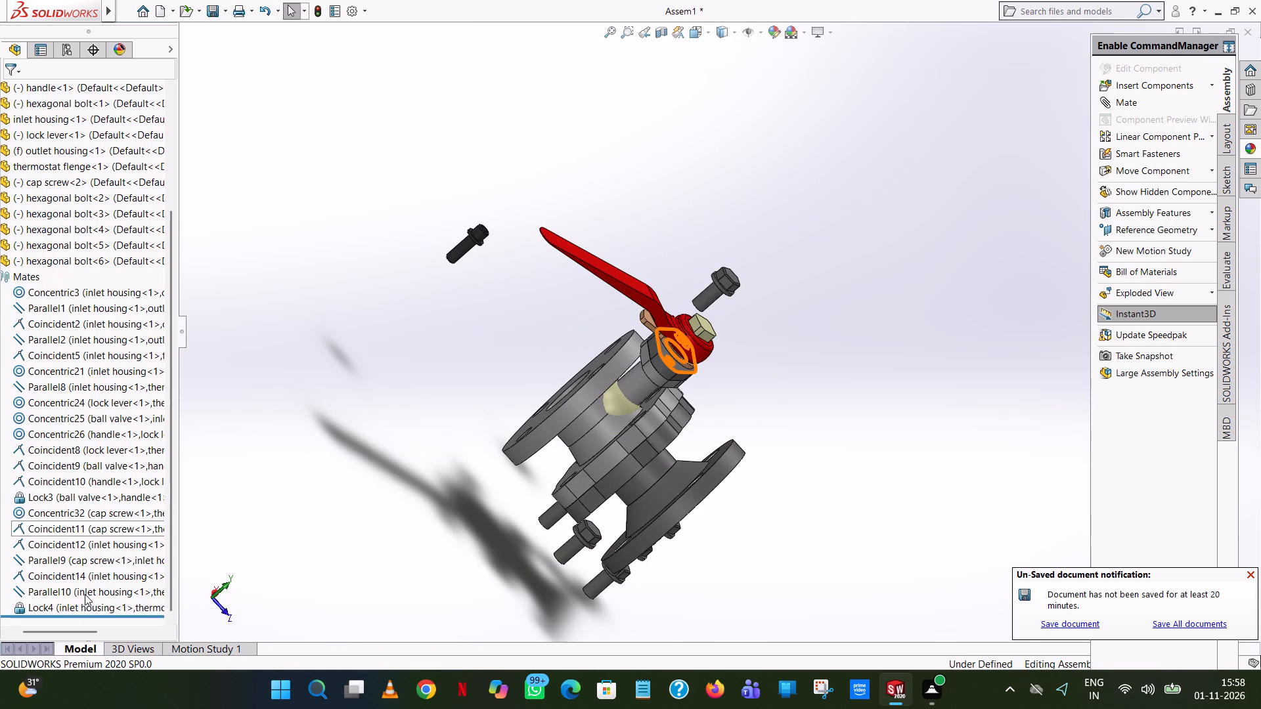
left_click(58, 499)
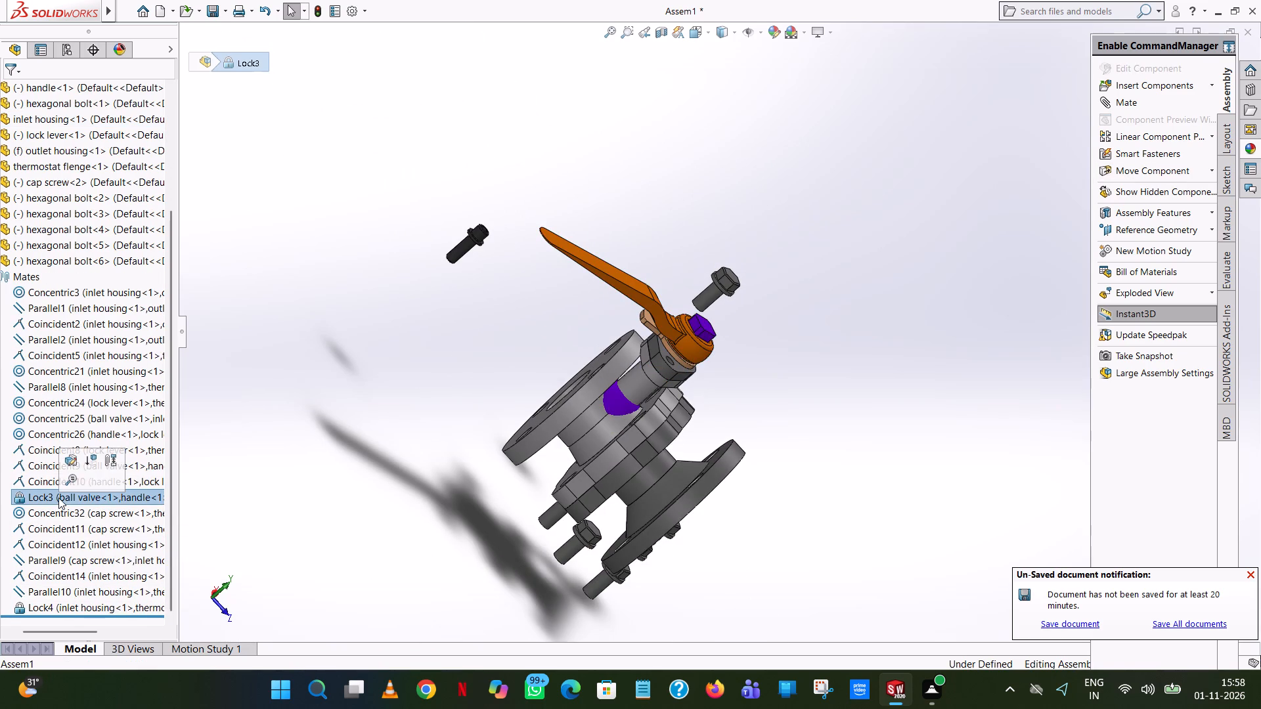
right_click(58, 498)
left_click(89, 496)
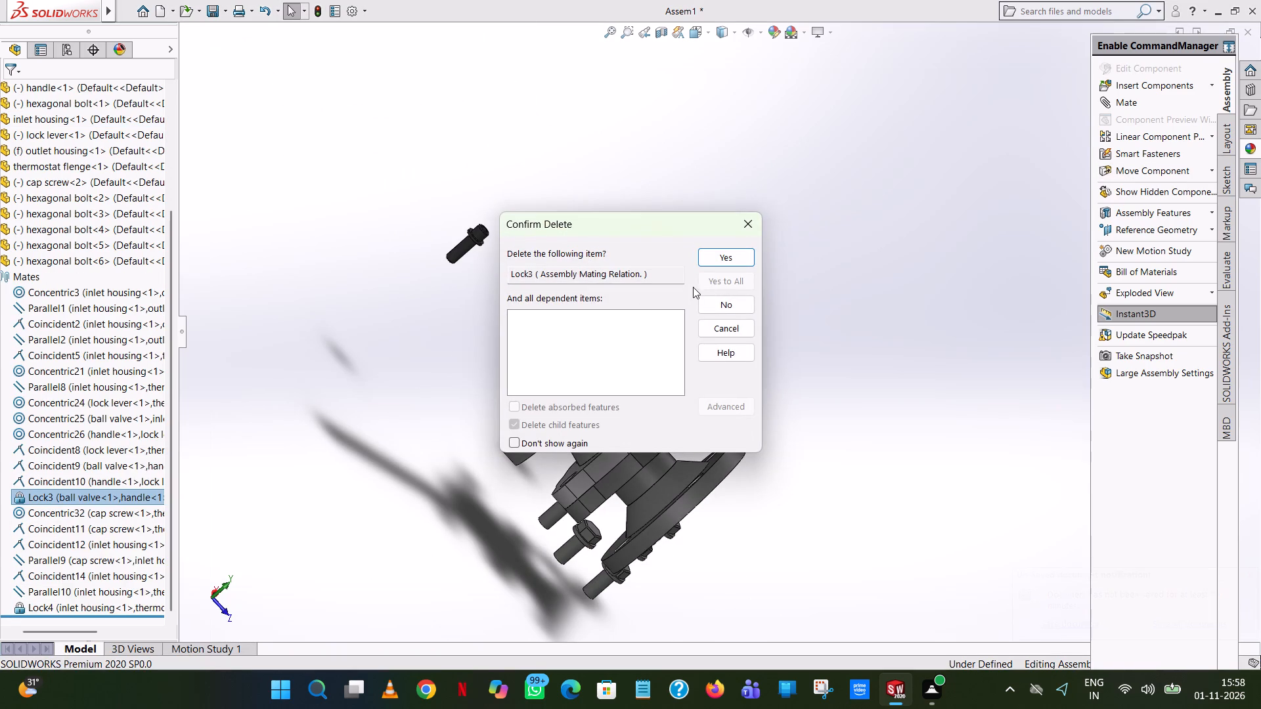
left_click(716, 257)
Slide the ball valve along its axis until its square end sits flush in the handle's opening.
scroll(708, 356, "down", 8)
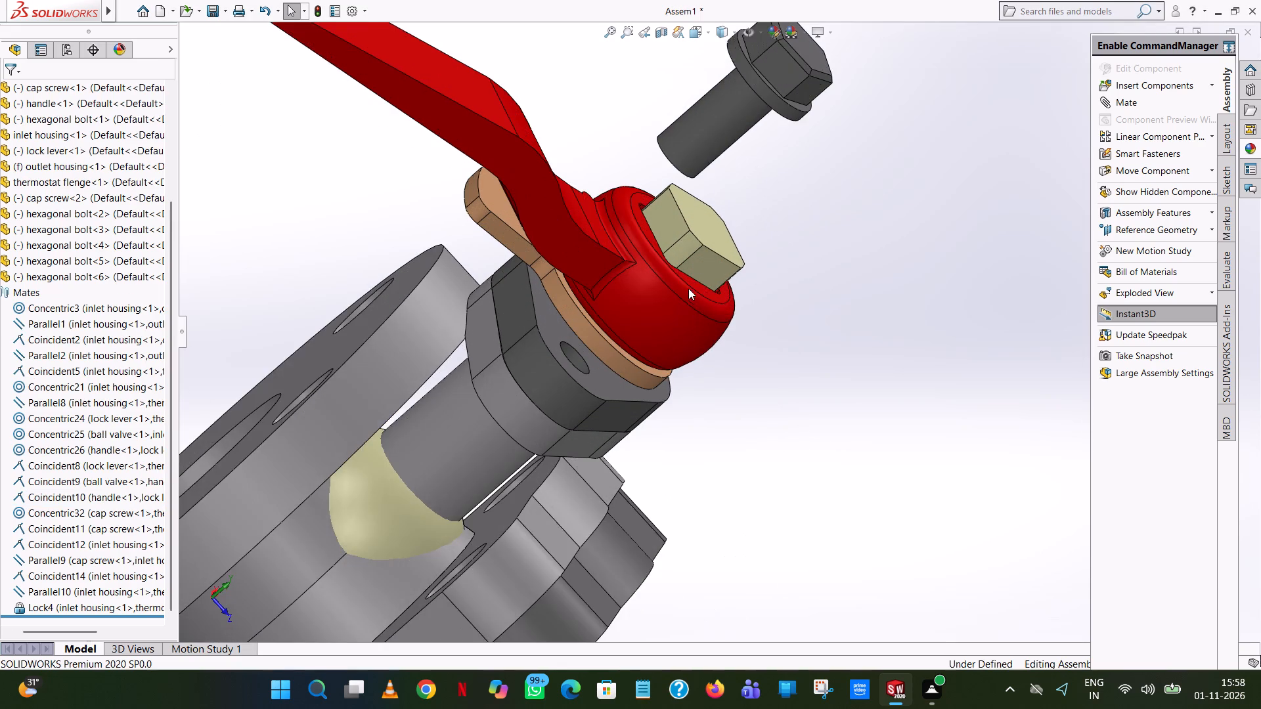
left_click_drag(704, 244, 674, 284)
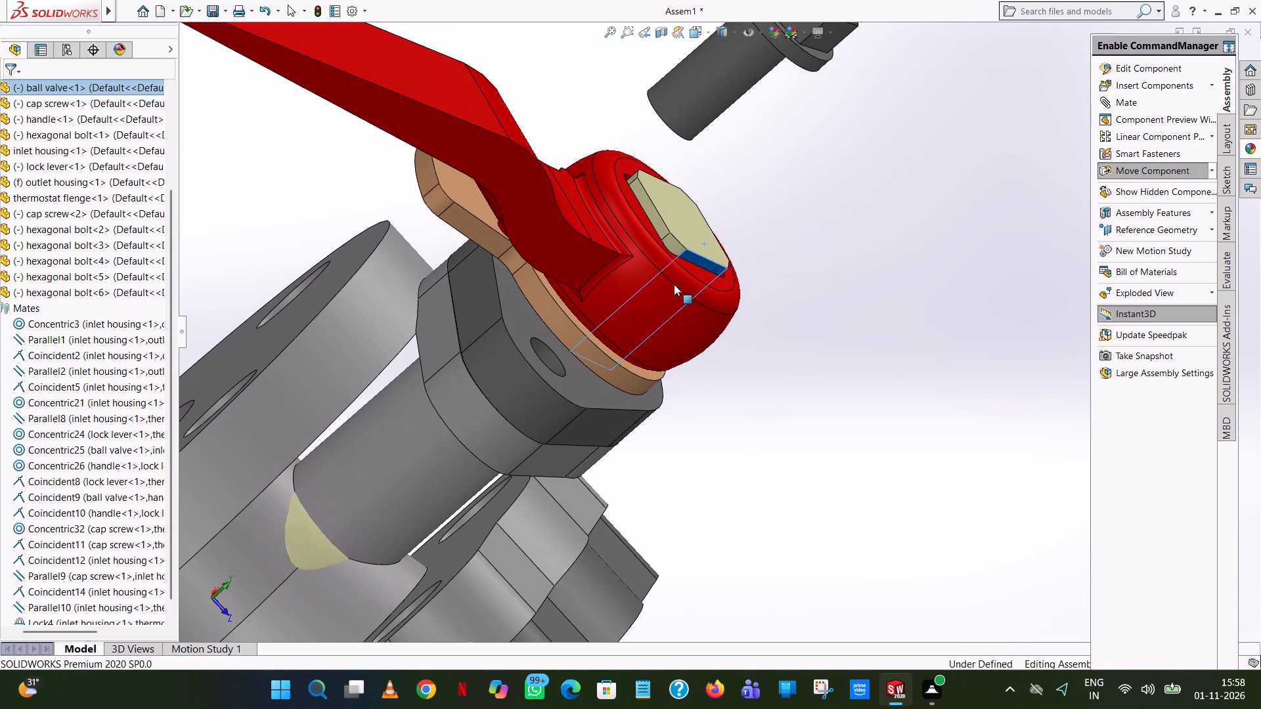
left_click_drag(674, 284, 669, 287)
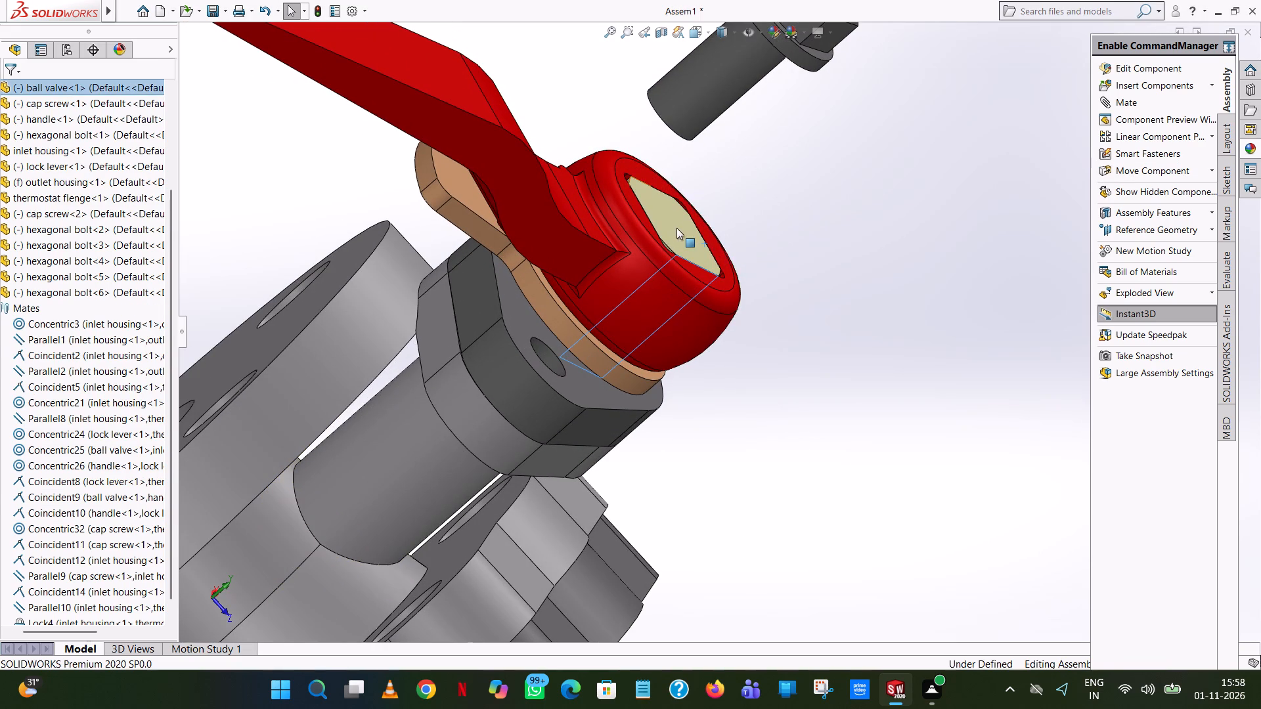
left_click(676, 228)
right_click(676, 228)
left_click(950, 147)
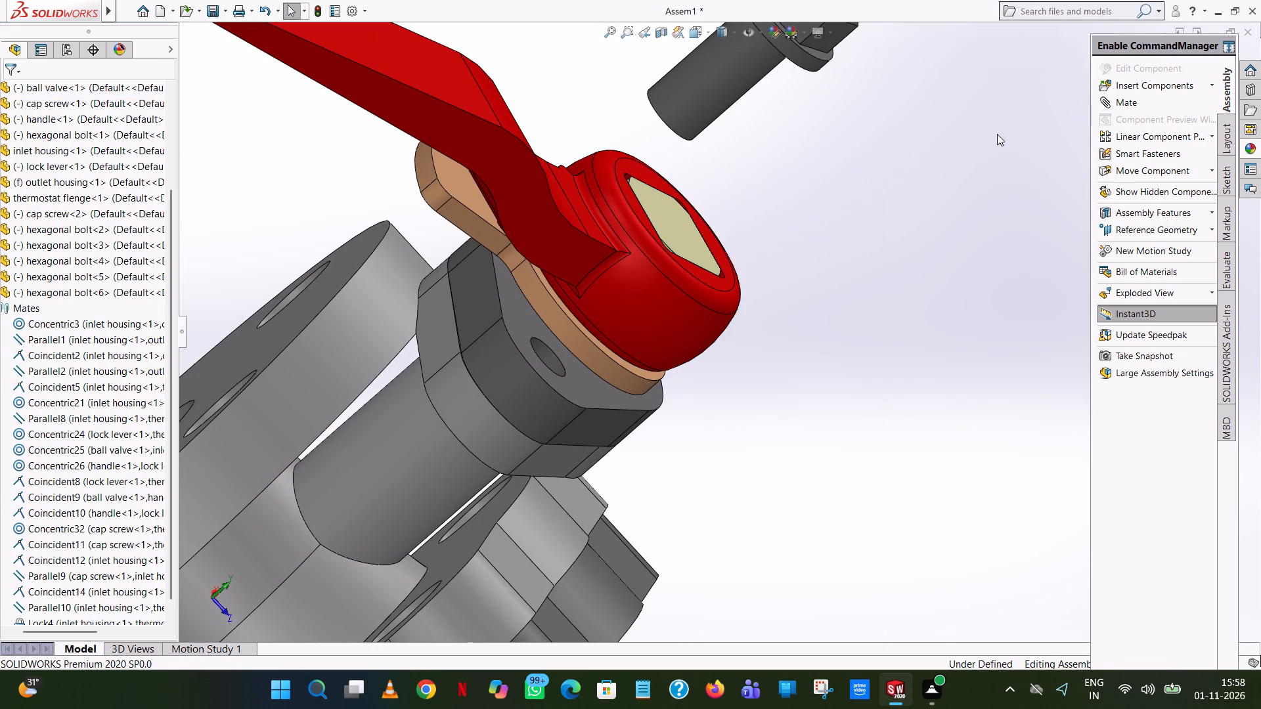
Add a Lock mate between the ball valve and the handle.
left_click(1153, 104)
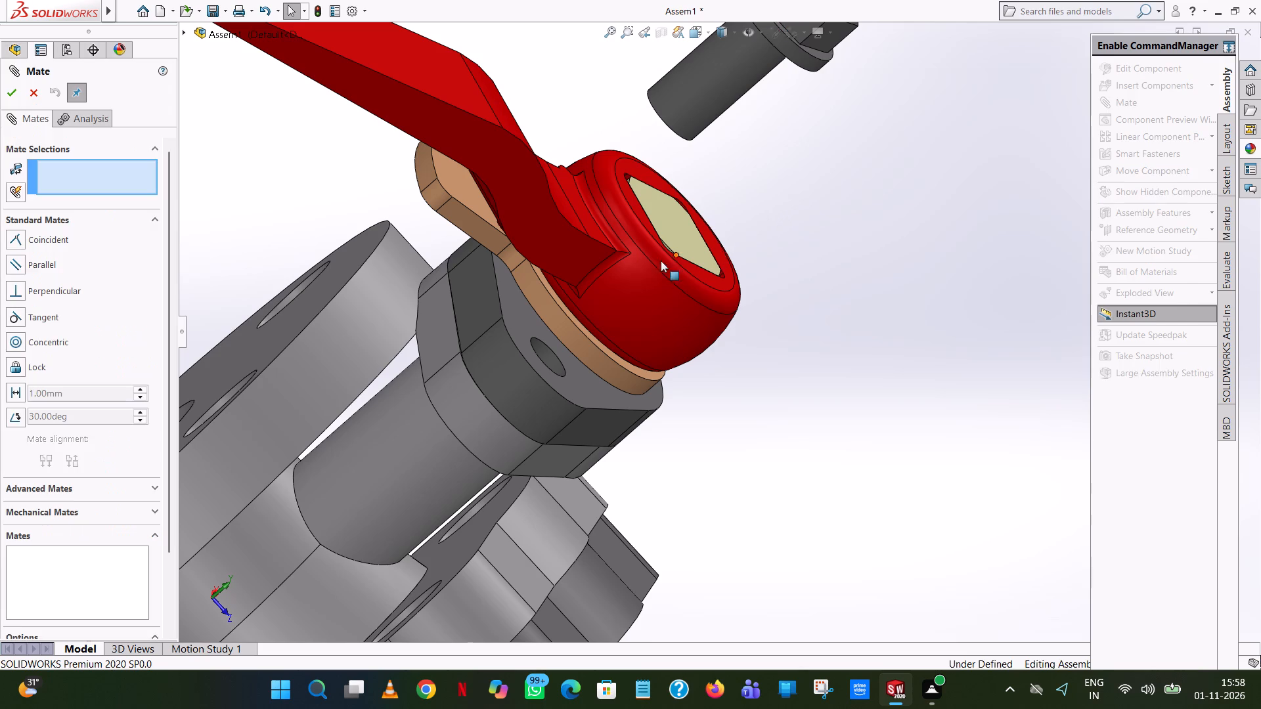
left_click(32, 367)
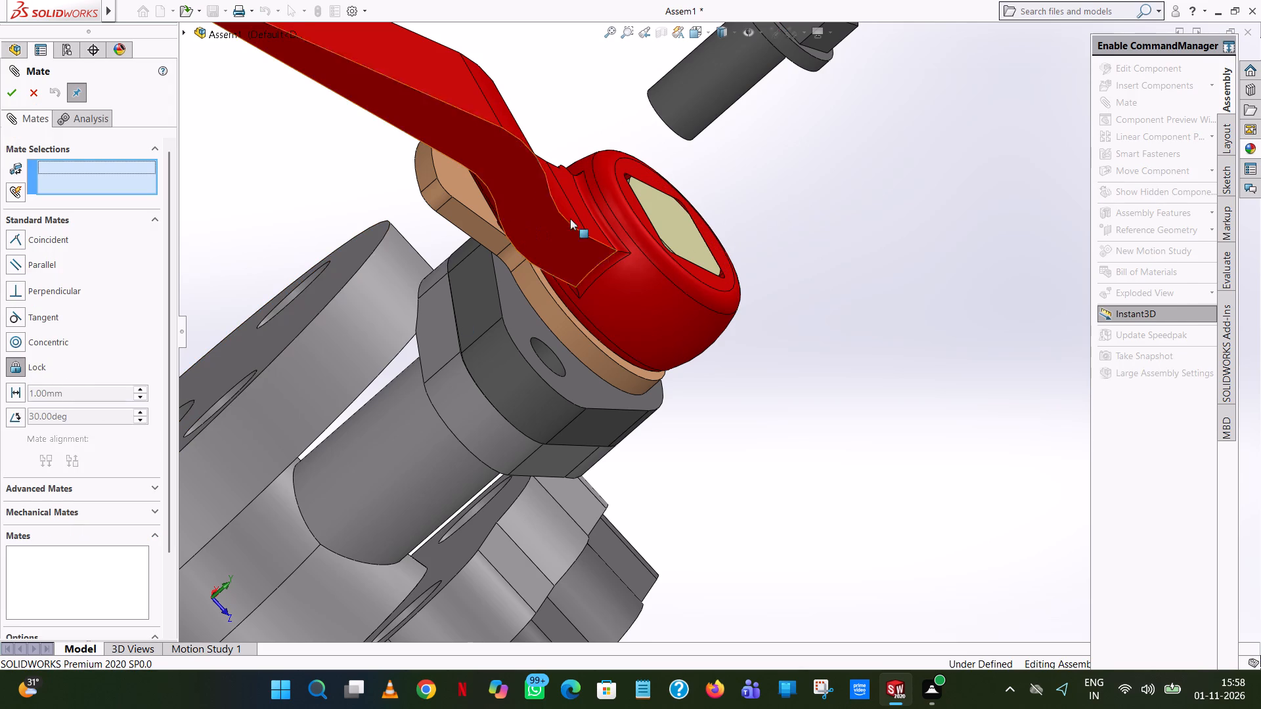
left_click(673, 215)
left_click(676, 271)
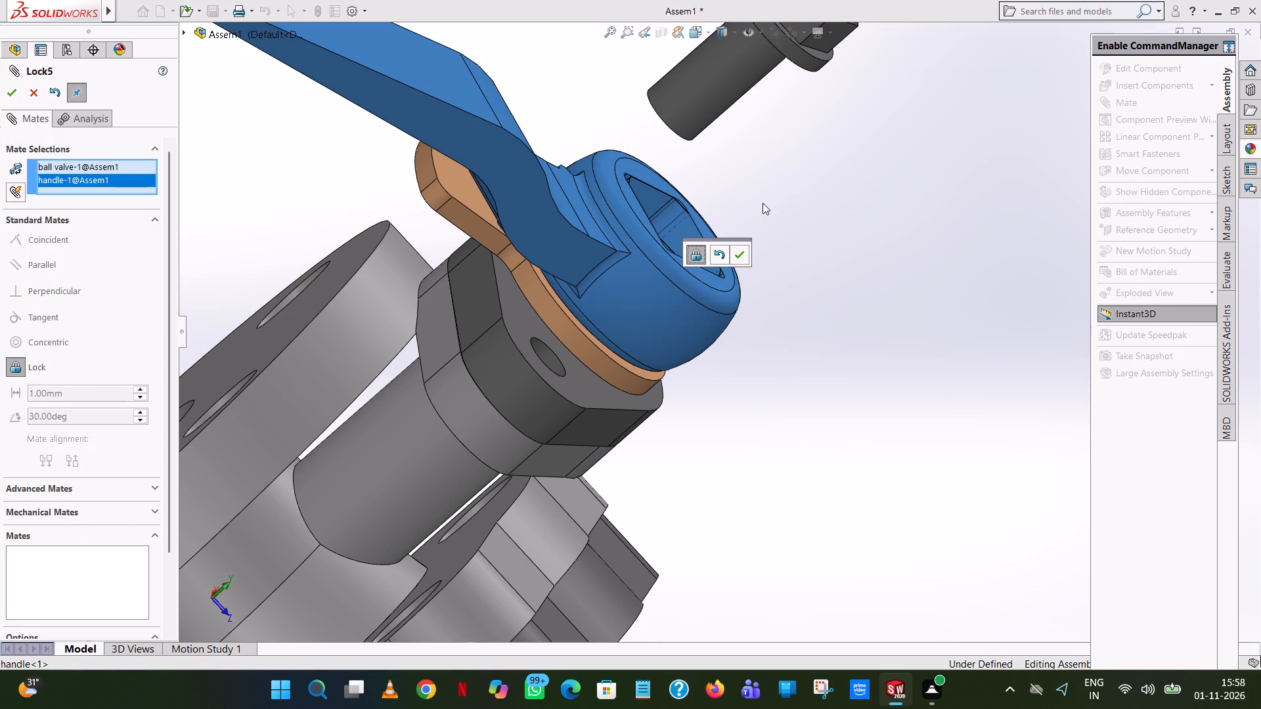
left_click(740, 255)
Add a Concentric mate between the loose cap screw's shank and the thermostat flange's open screw hole.
scroll(722, 274, "up", 4)
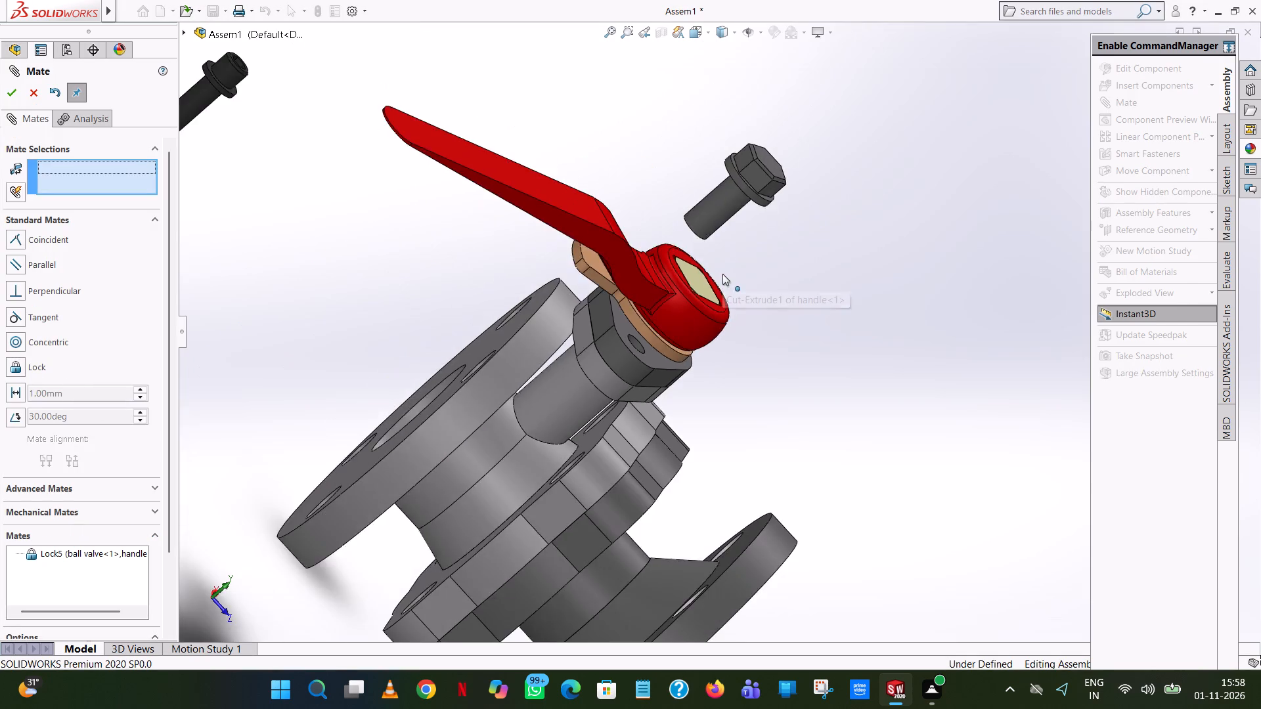
middle_click_drag(722, 274, 630, 382)
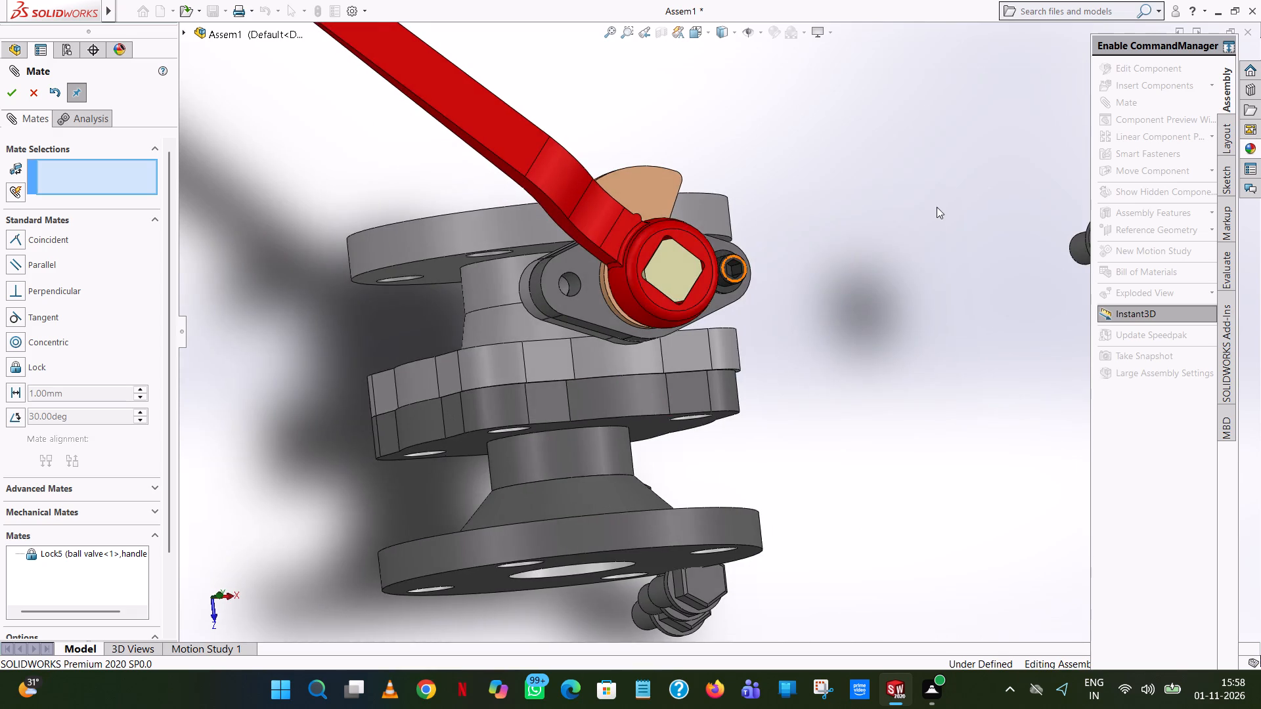
scroll(937, 206, "up", 2)
middle_click_drag(840, 284, 804, 194)
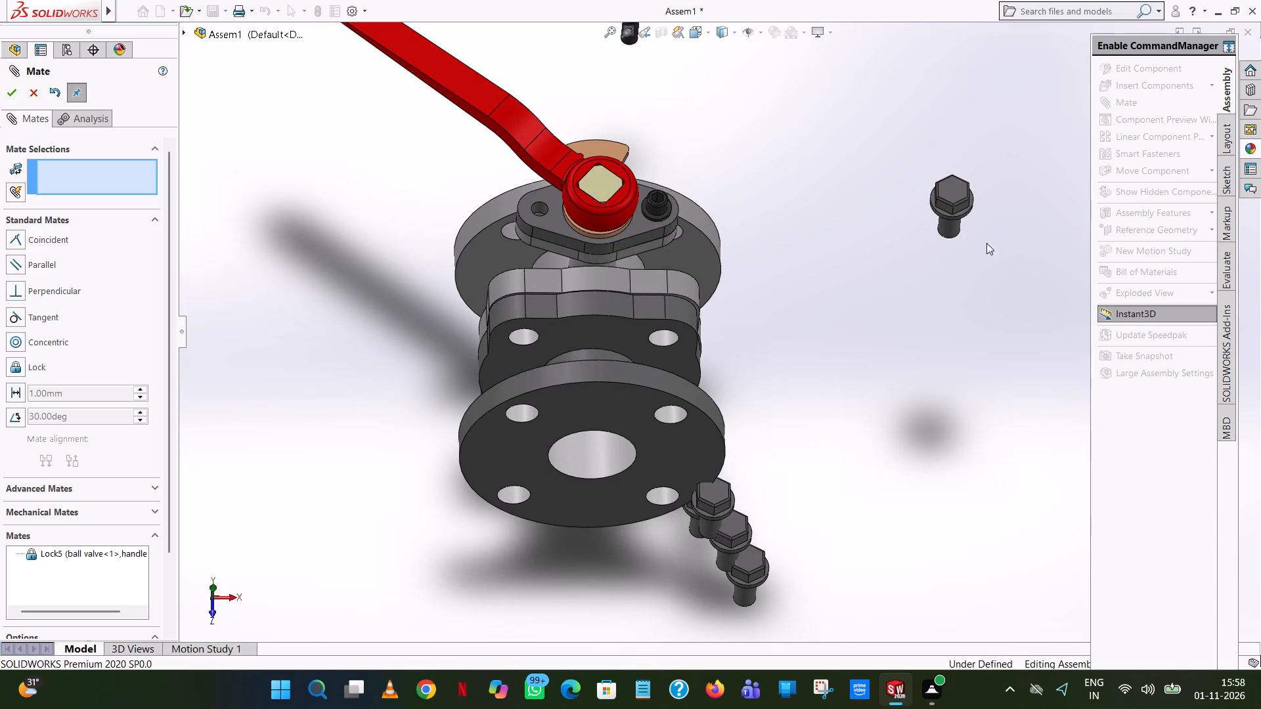
scroll(945, 234, "up", 3)
scroll(669, 190, "down", 5)
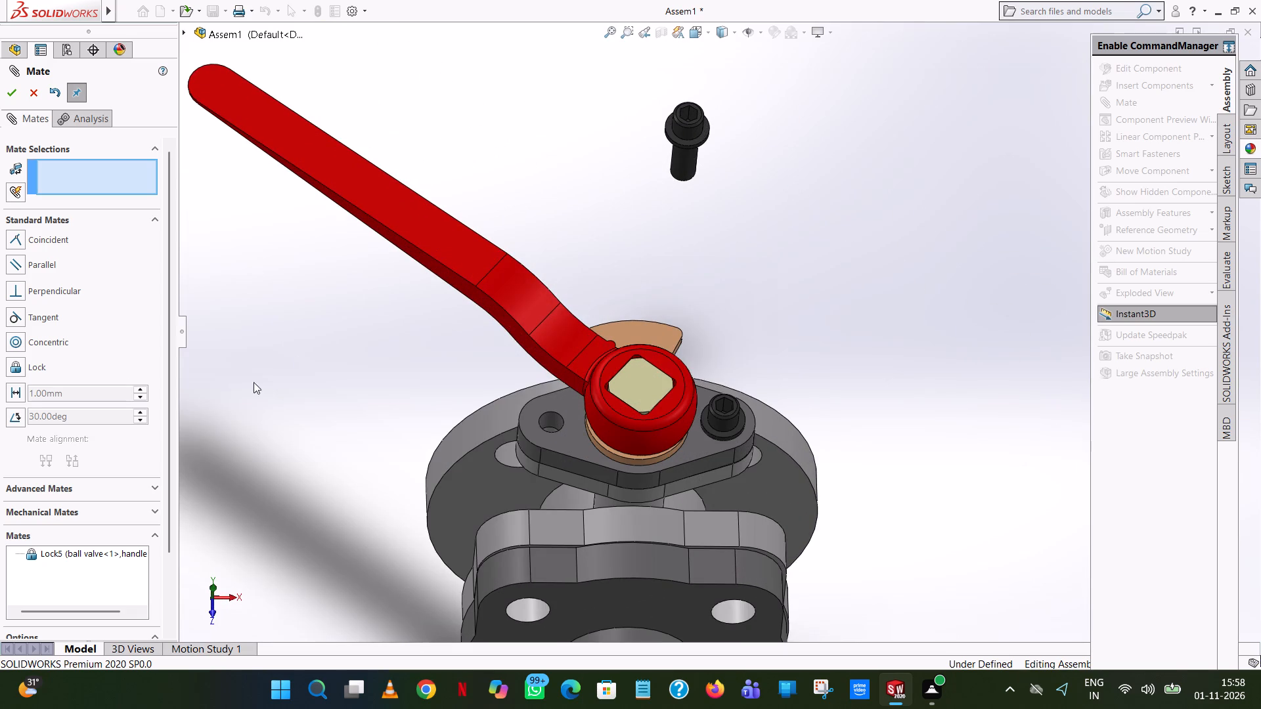
left_click(20, 336)
left_click(688, 176)
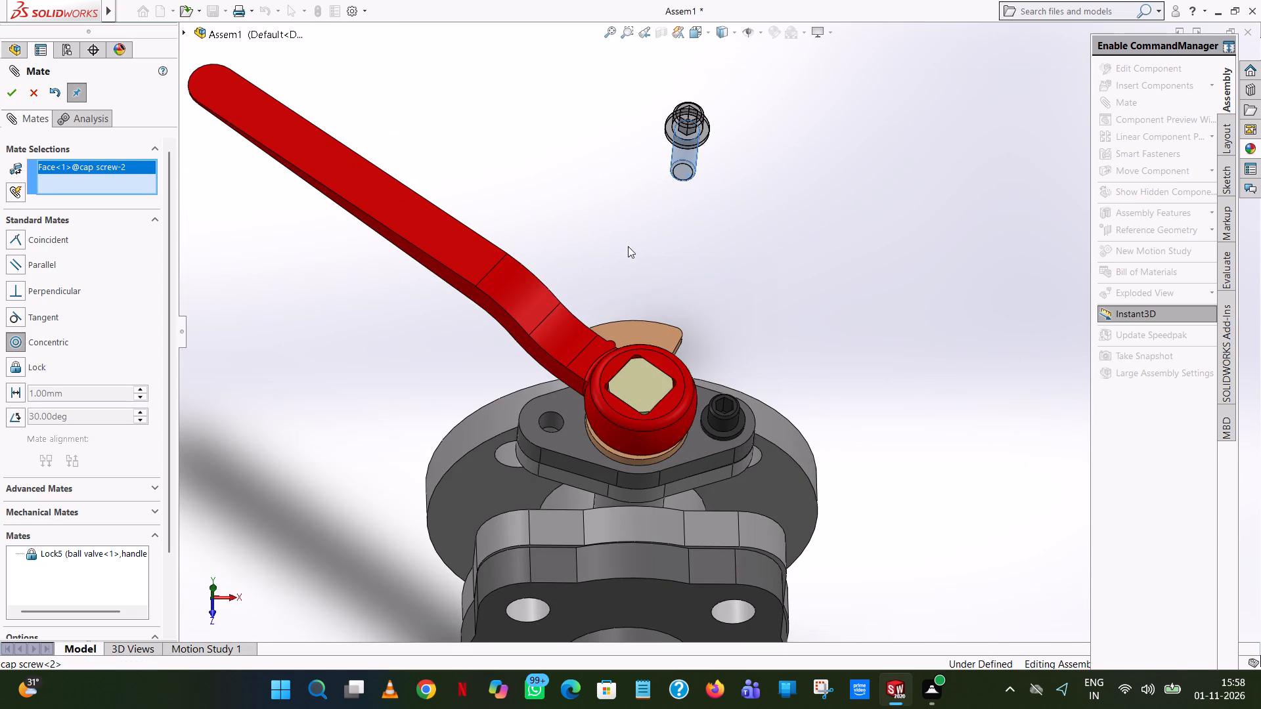
left_click(553, 422)
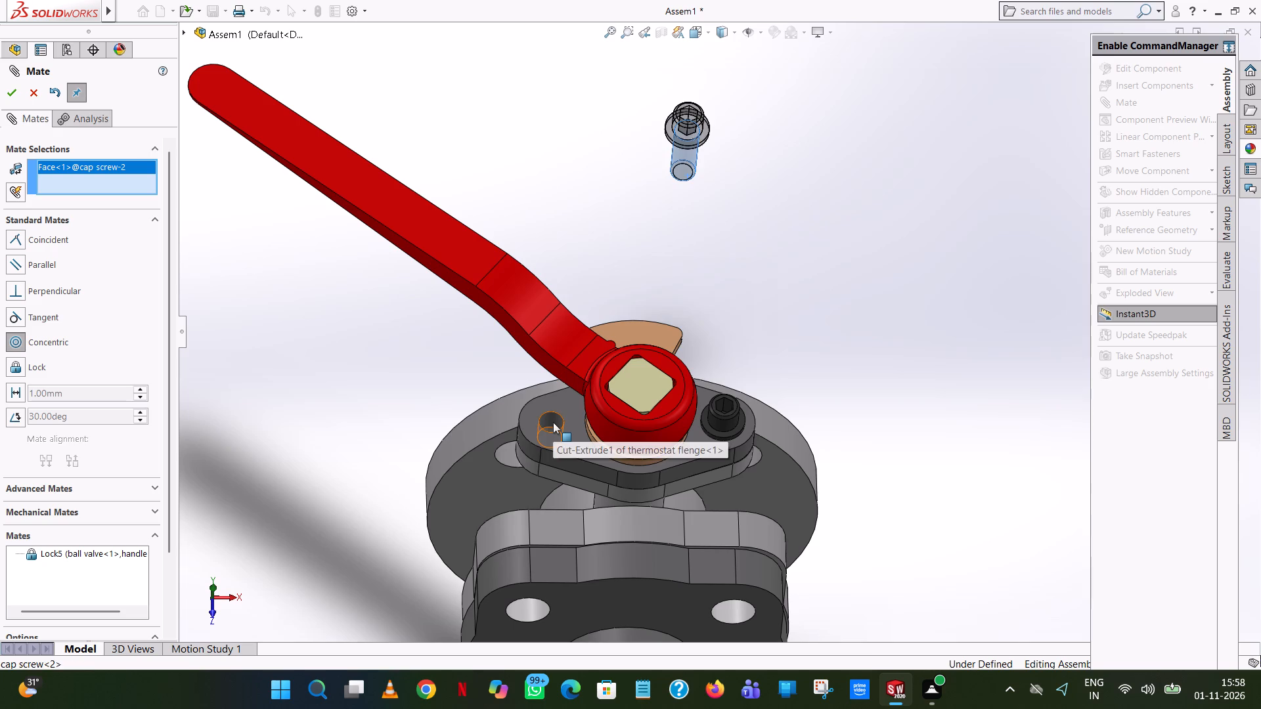
left_click(542, 441)
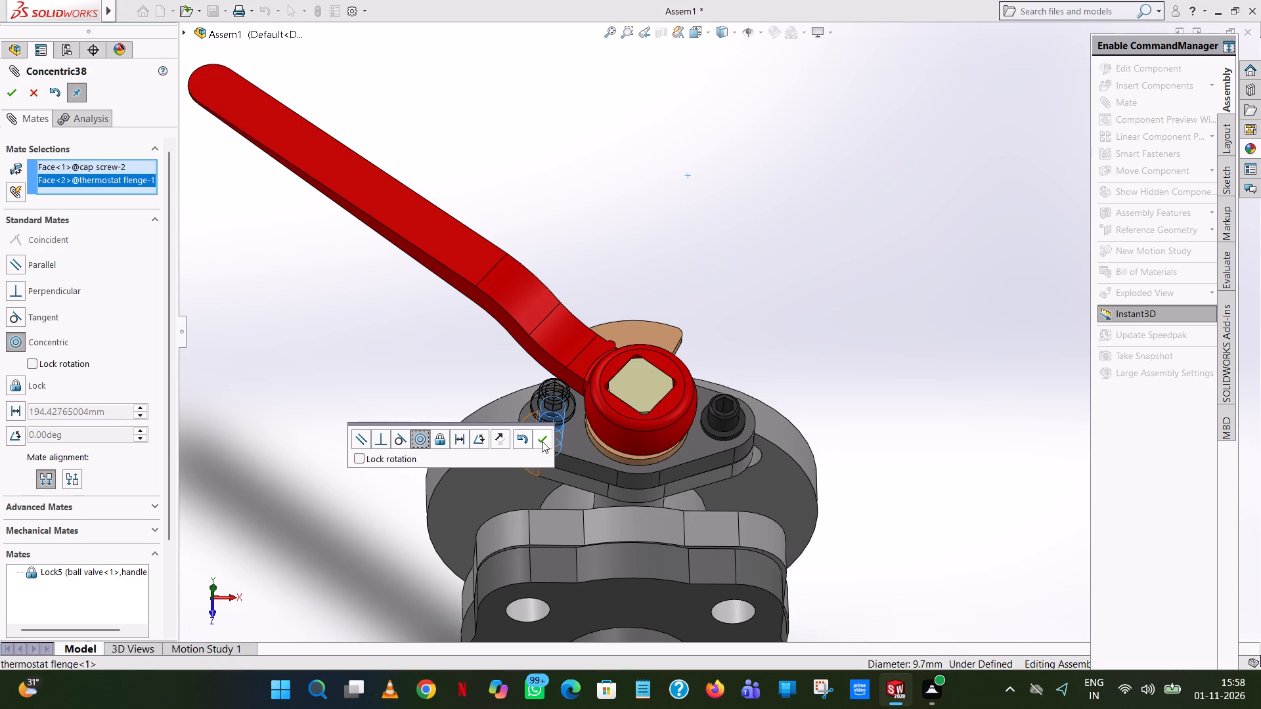
Pull the second cap screw out of its hole and add a Coincident mate between its collar's lower edge and the thermostat flange's outer face.
left_click_drag(552, 408, 558, 297)
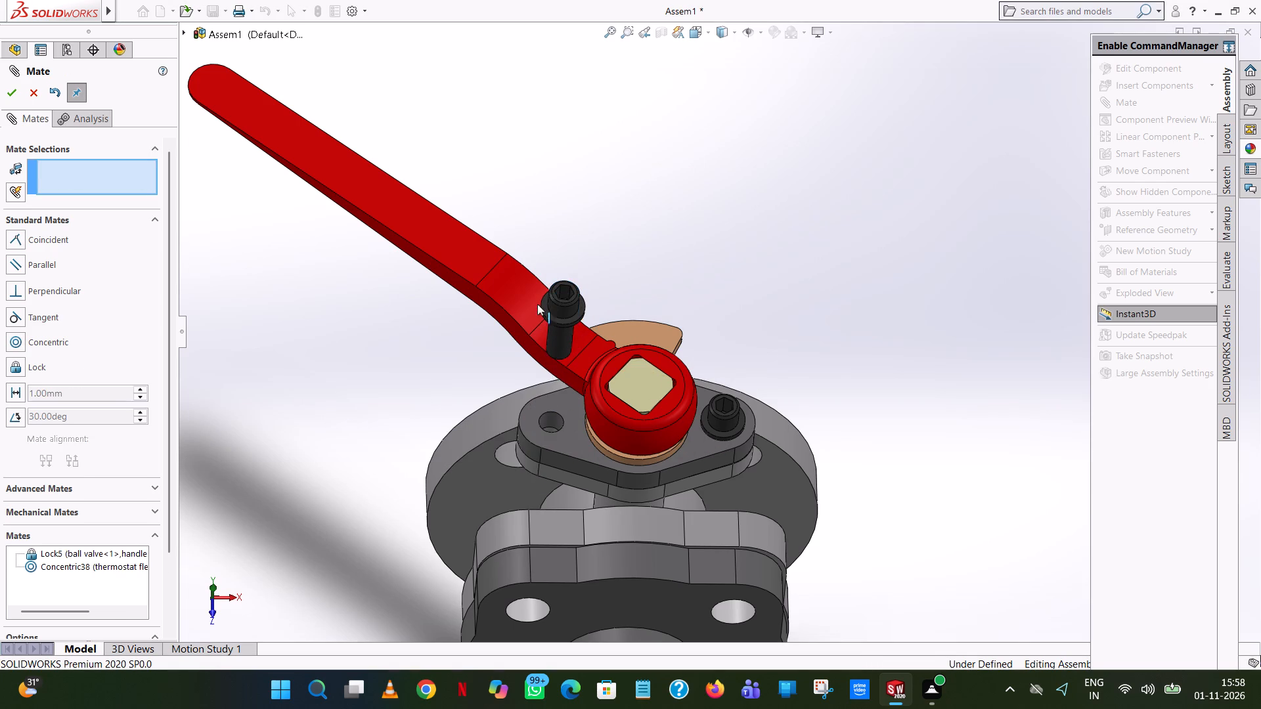
left_click(460, 345)
left_click(44, 238)
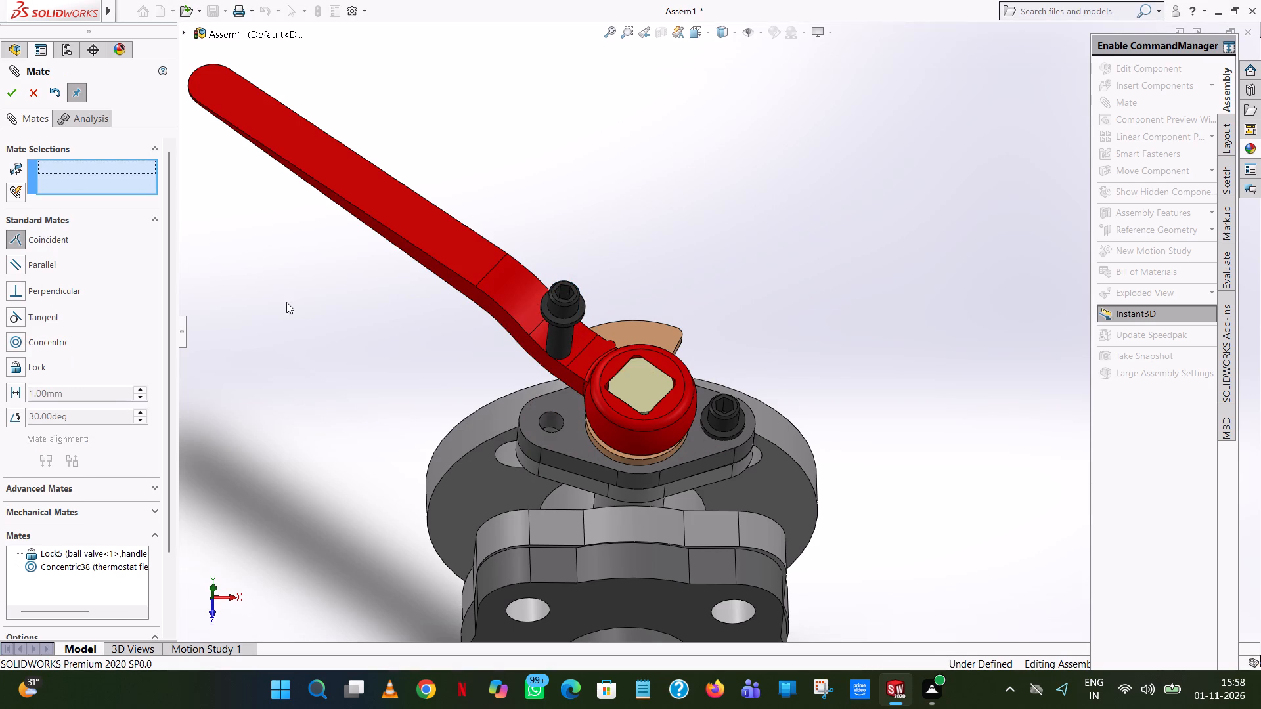
middle_click_drag(319, 320, 411, 175)
scroll(652, 158, "down", 9)
middle_click_drag(1028, 290, 1017, 217)
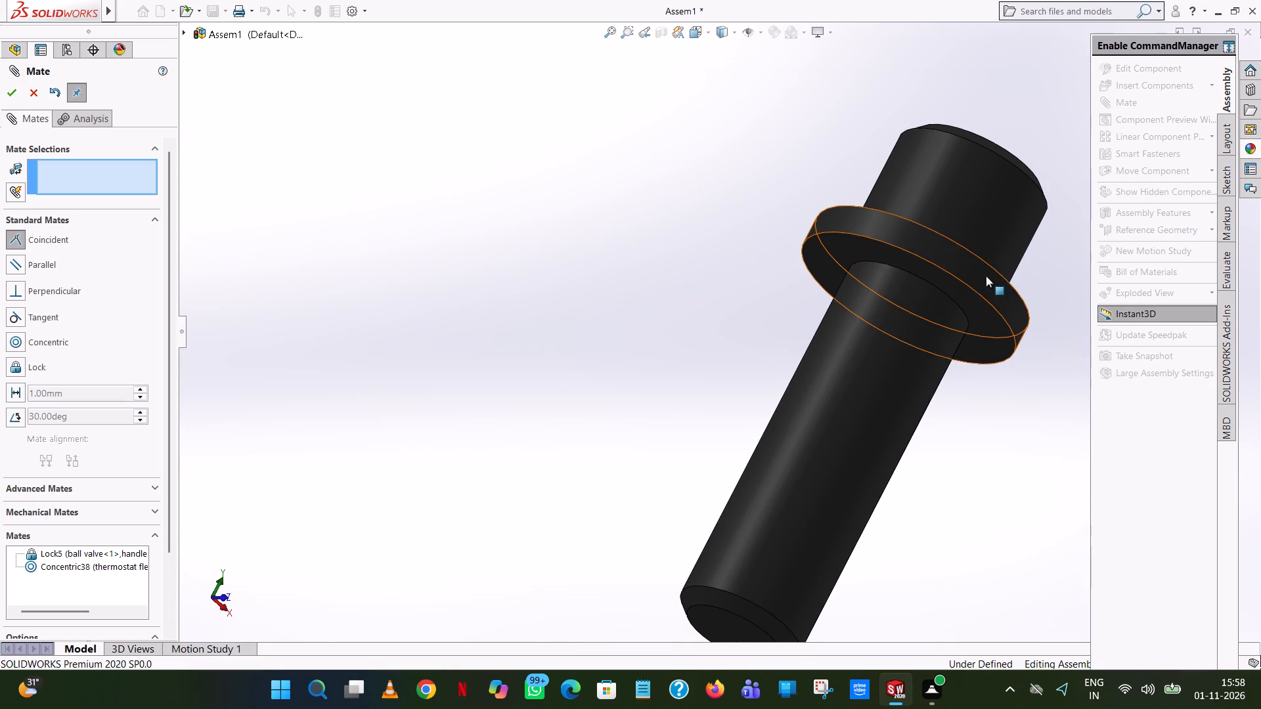
left_click(973, 288)
scroll(977, 291, "up", 7)
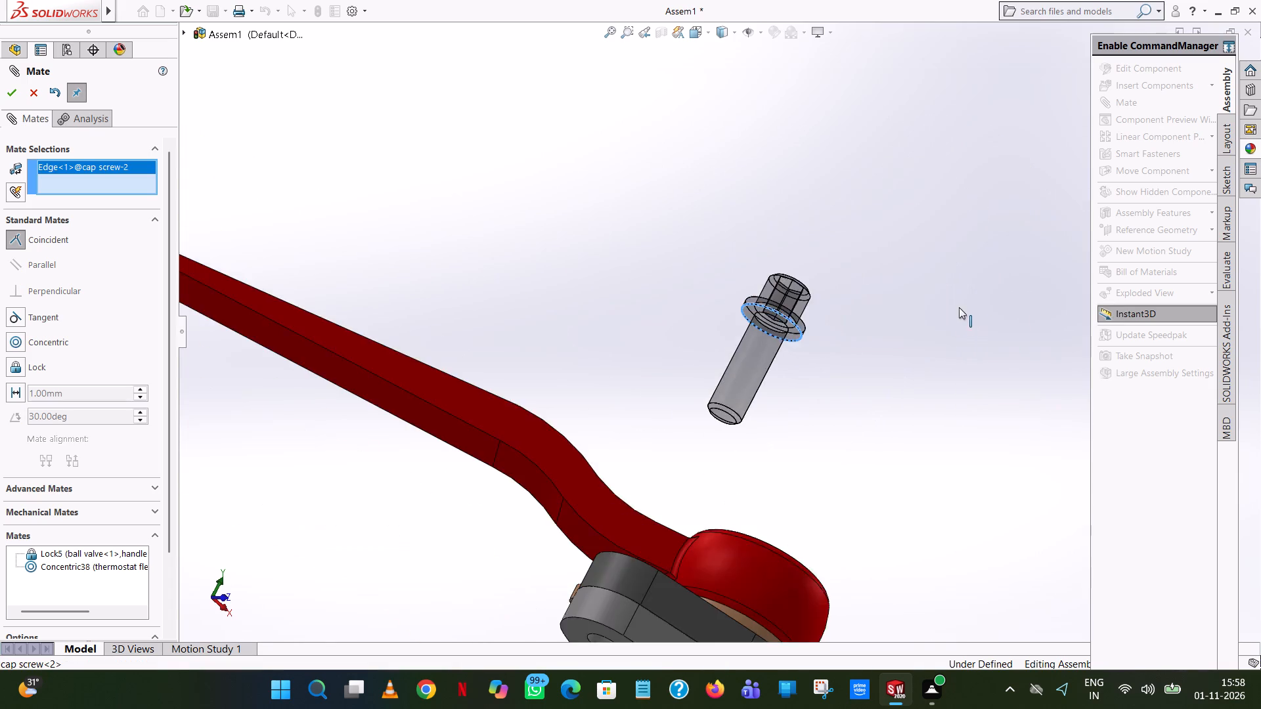
scroll(951, 311, "up", 3)
middle_click_drag(747, 362, 696, 551)
scroll(696, 551, "up", 1)
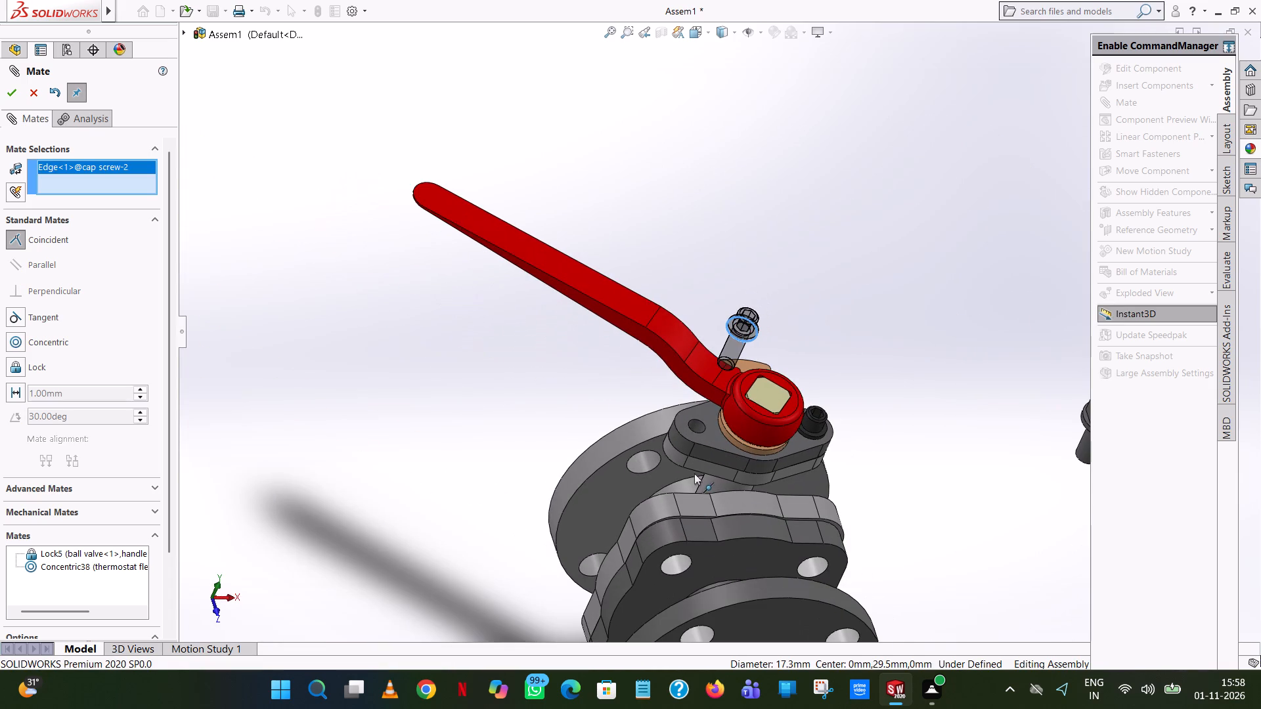
left_click(714, 437)
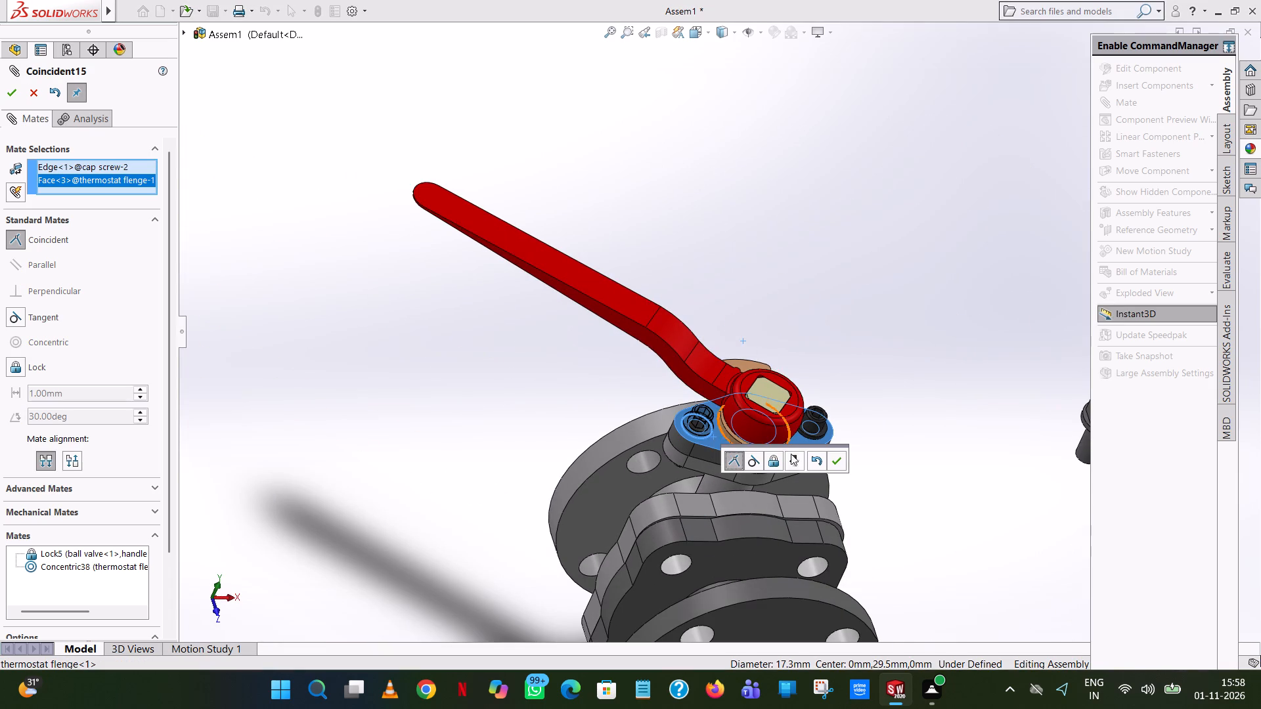
left_click(841, 459)
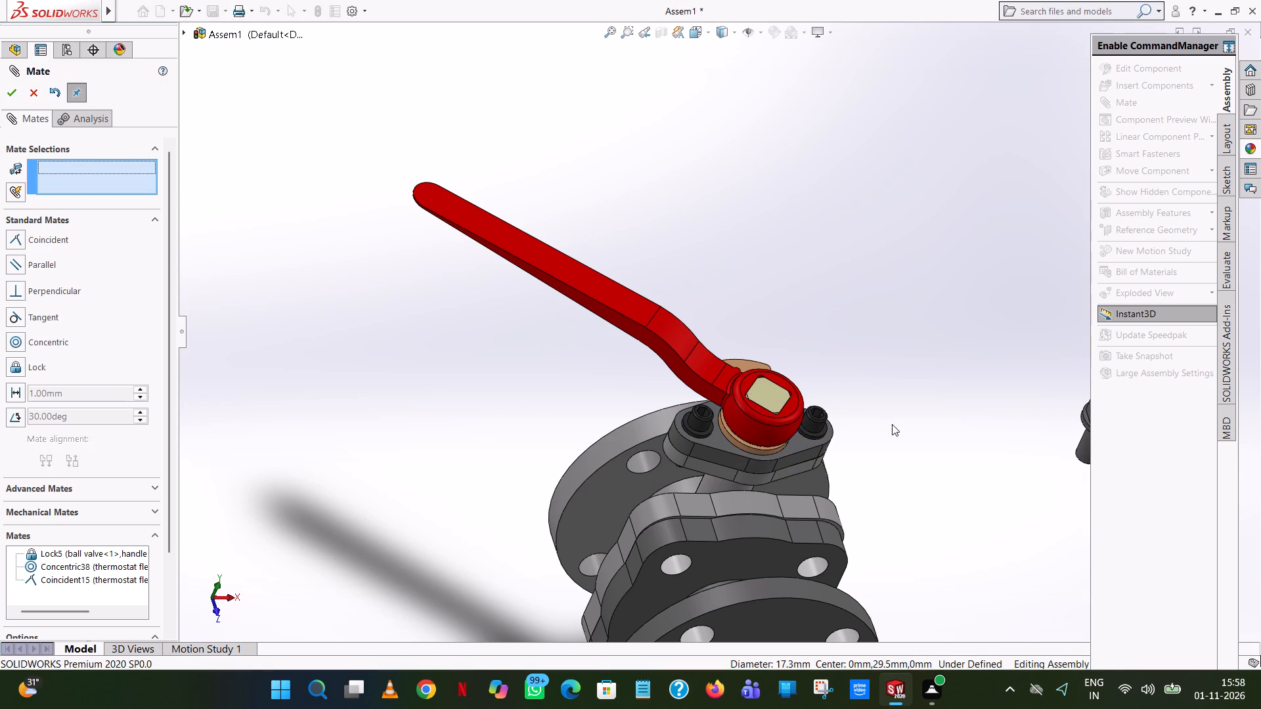
Add a Concentric mate between the detached hexagonal bolt's shank and the outlet housing's joint-flange hole below the cap screw.
scroll(824, 437, "up", 2)
middle_click_drag(824, 437, 824, 378)
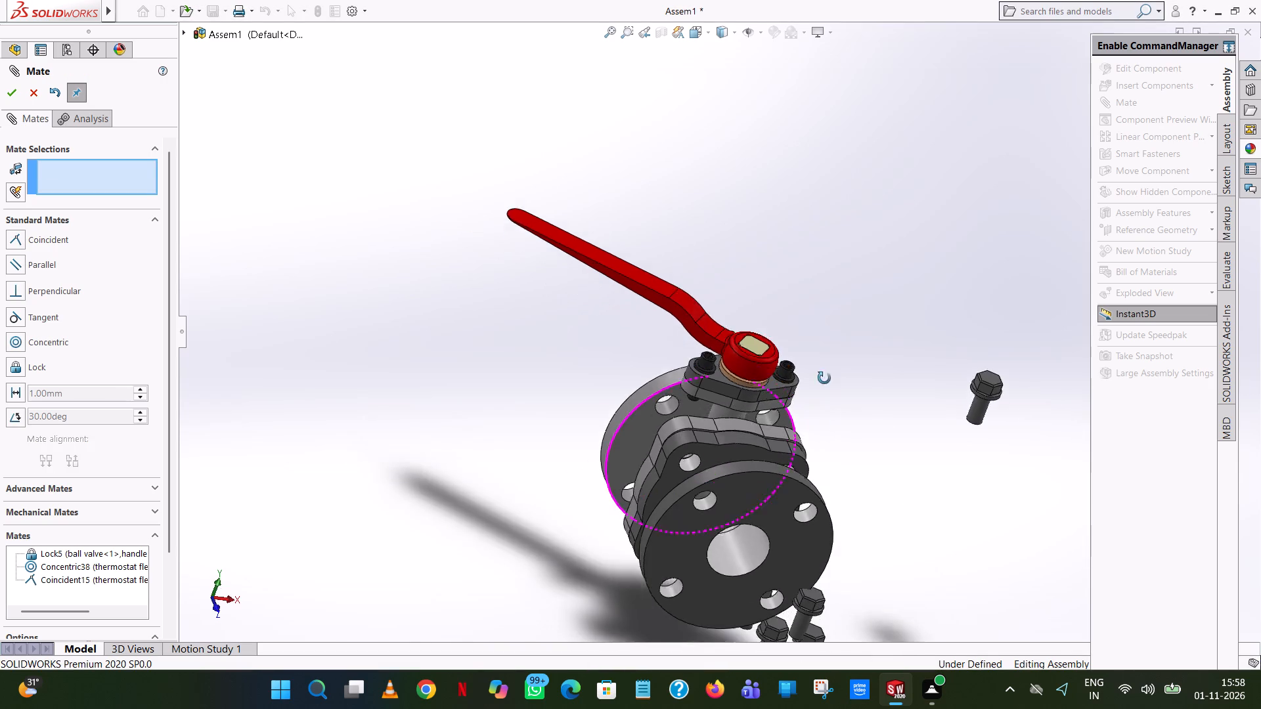
middle_click_drag(824, 378, 824, 295)
scroll(824, 309, "up", 1)
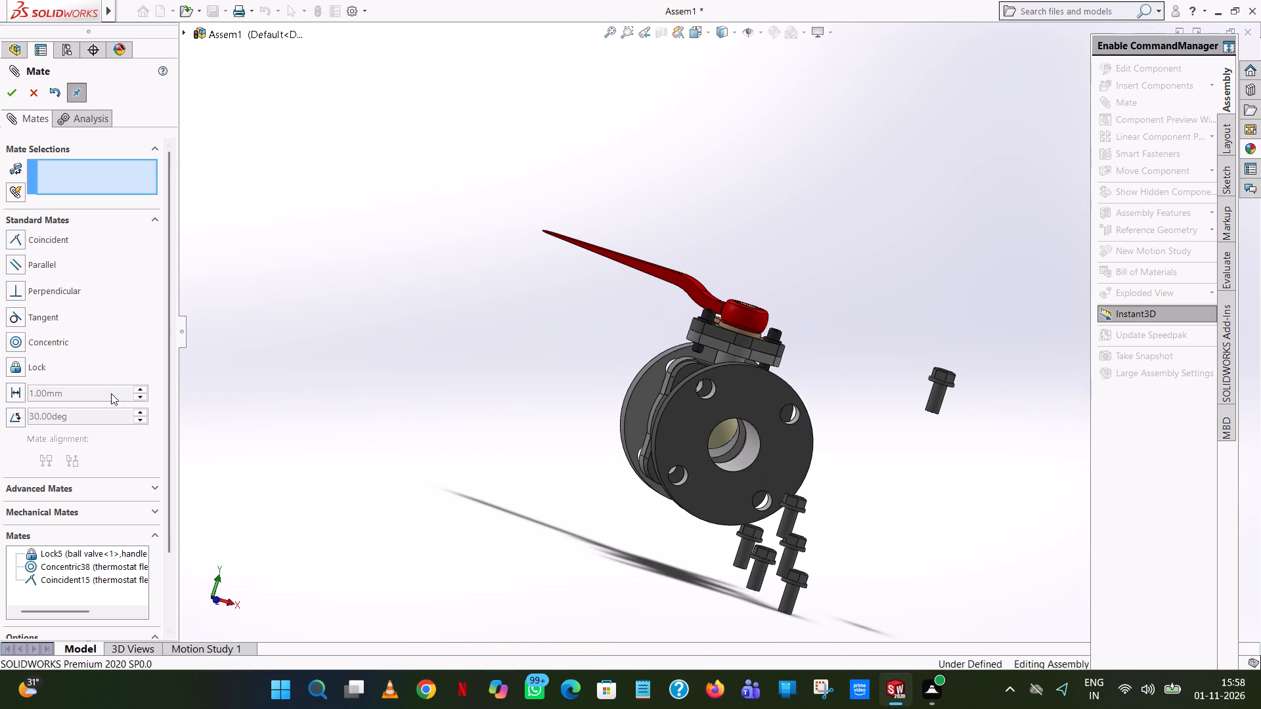
left_click(65, 340)
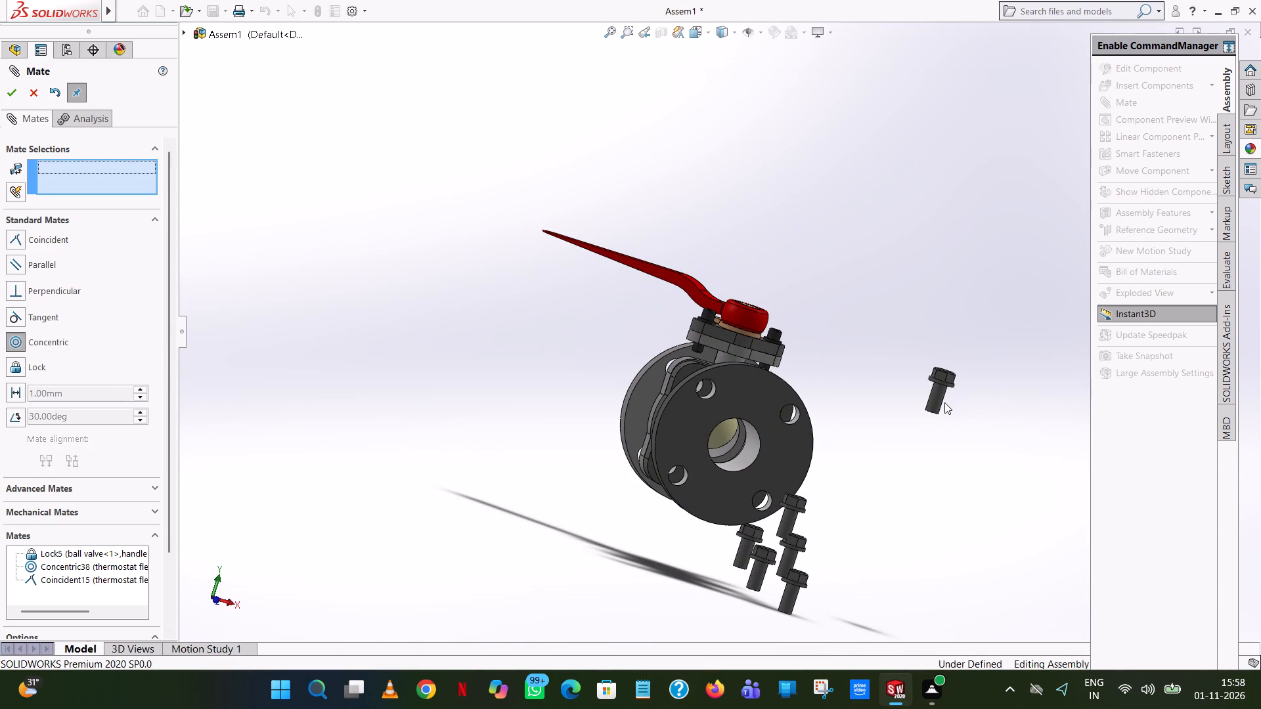
left_click(941, 403)
scroll(821, 411, "down", 5)
middle_click_drag(821, 411, 778, 481)
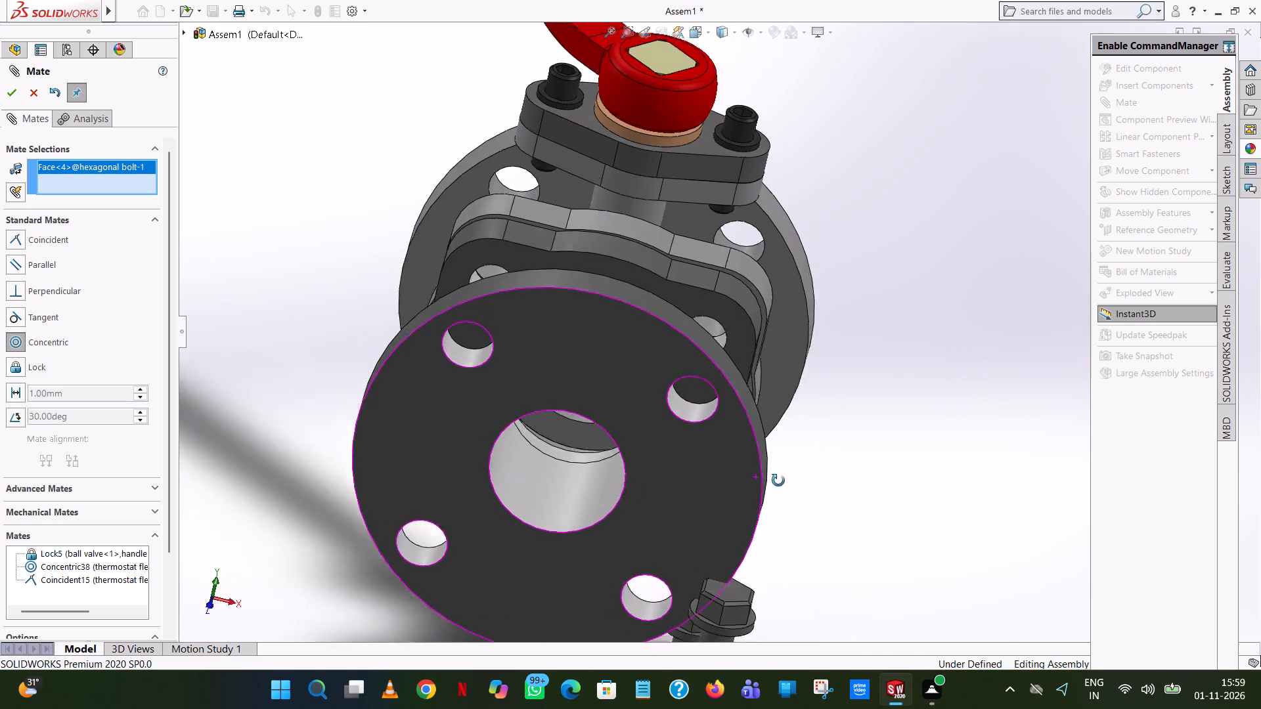
middle_click_drag(778, 481, 776, 484)
scroll(722, 361, "down", 4)
left_click(707, 303)
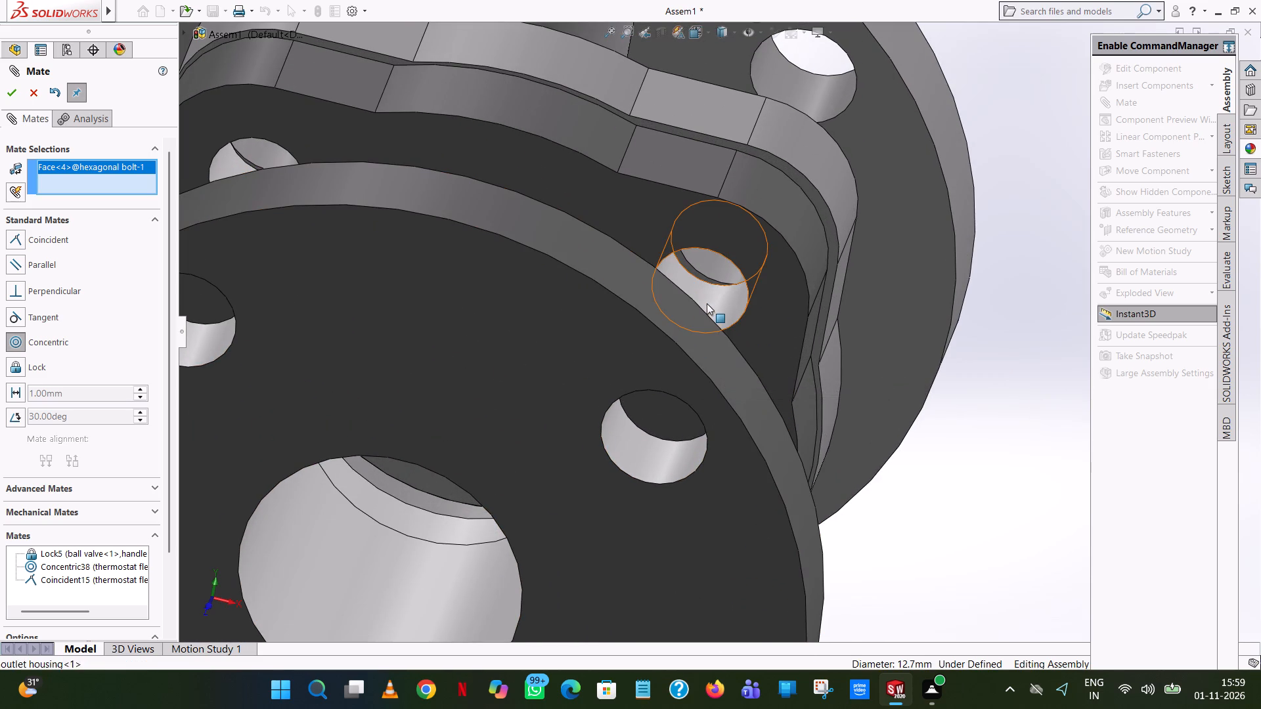
left_click(908, 280)
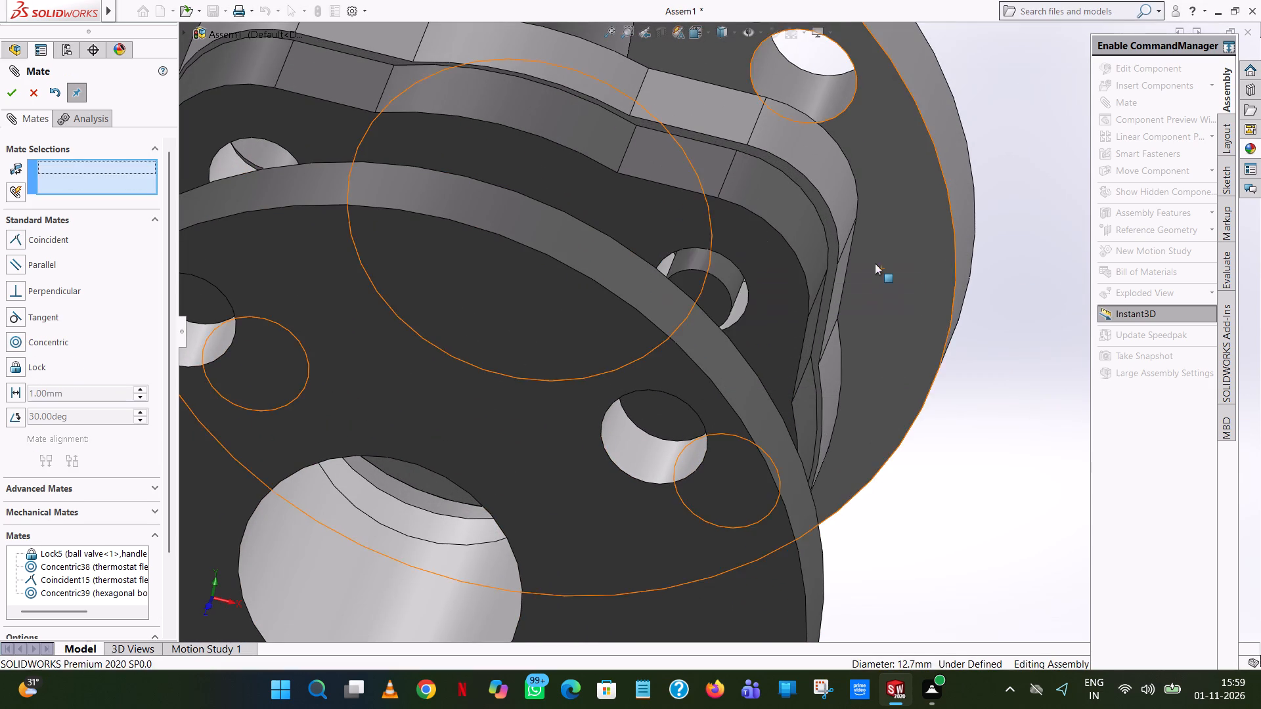
middle_click_drag(871, 263, 772, 461)
scroll(840, 302, "down", 1)
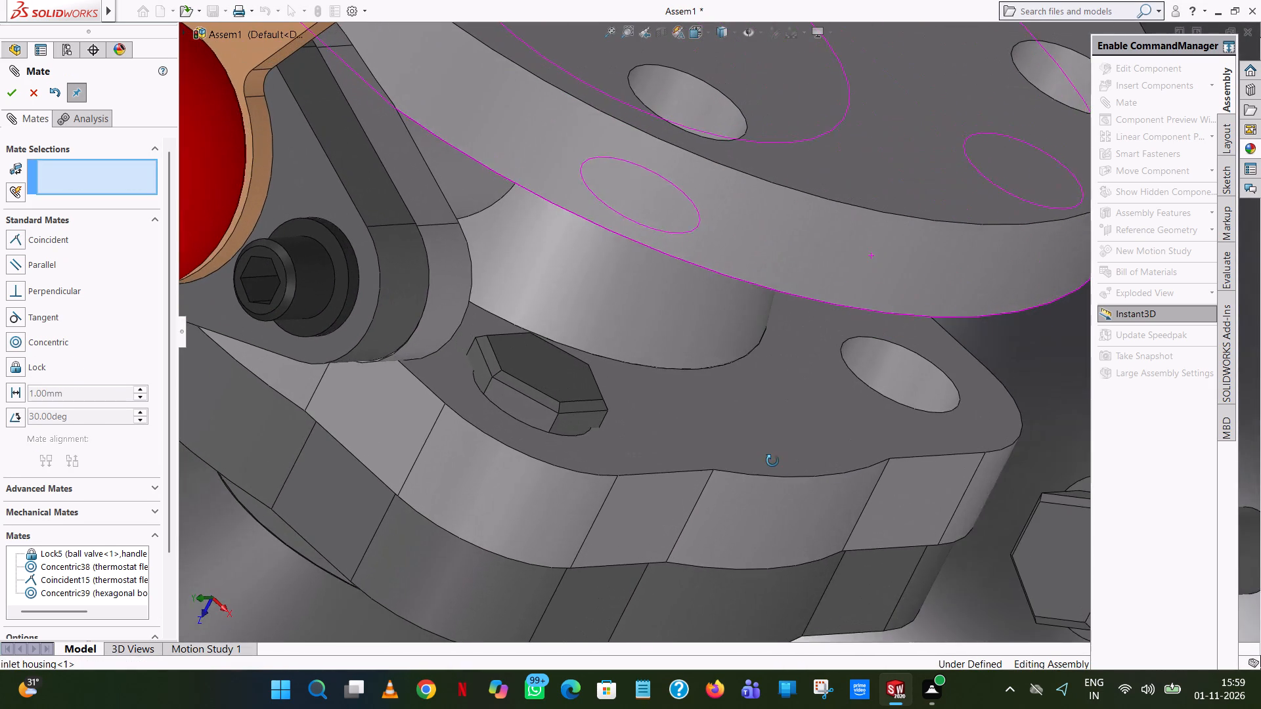
Pull the hexagonal bolt out of its hole and add a Coincident mate between its collar's lower edge and the inlet housing's joint-flange face.
middle_click_drag(772, 461, 772, 460)
left_click_drag(512, 402, 598, 325)
left_click(31, 239)
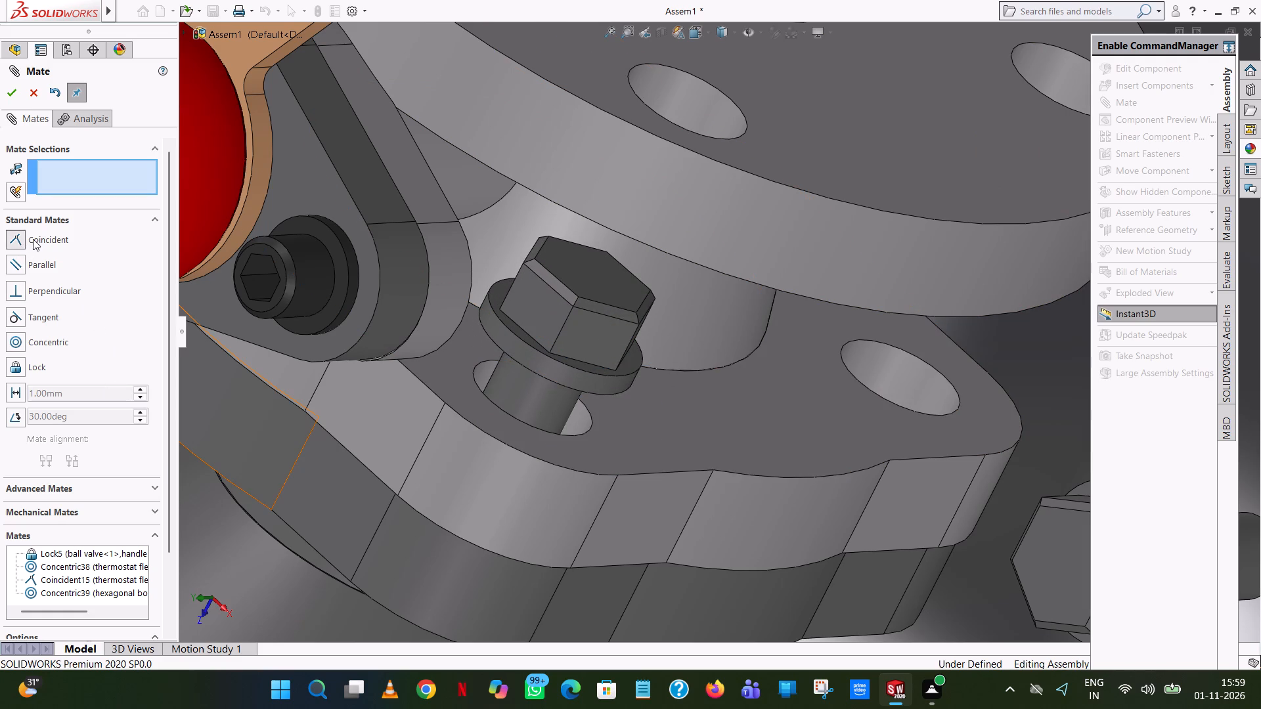
middle_click_drag(635, 405, 680, 271)
scroll(680, 271, "down", 2)
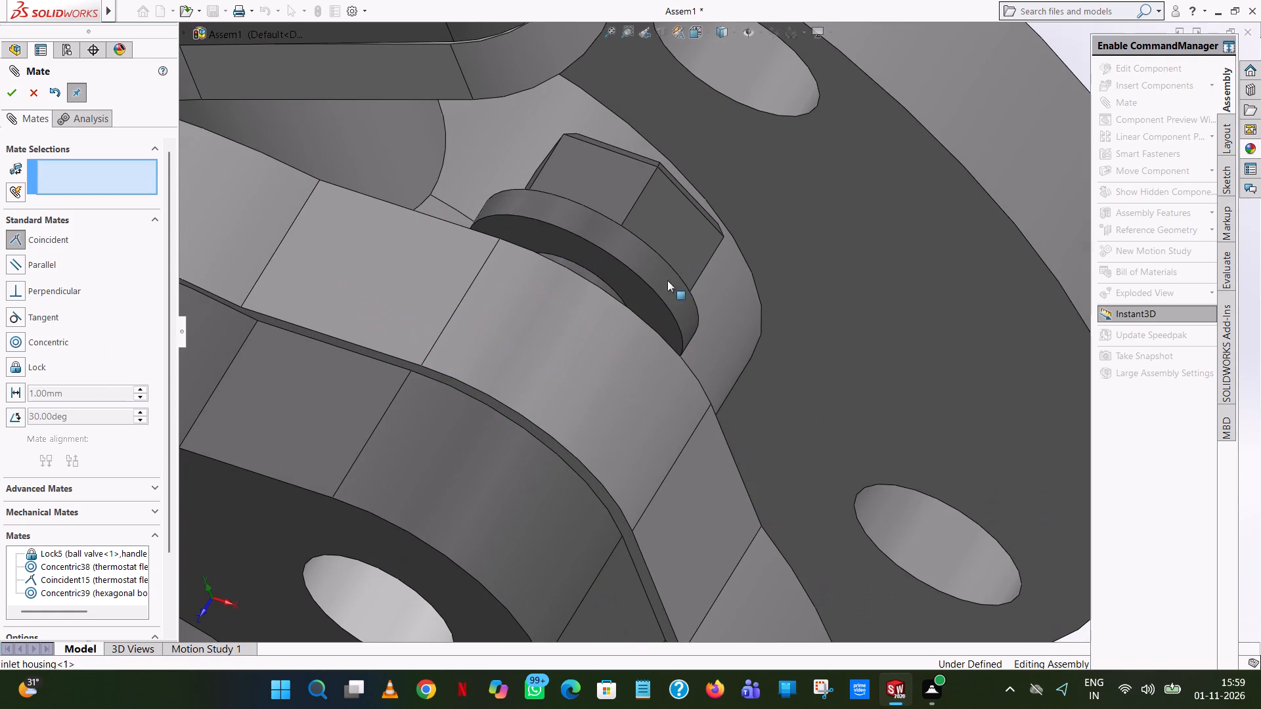
left_click(646, 282)
middle_click_drag(646, 284, 599, 405)
scroll(646, 287, "down", 1)
left_click(515, 620)
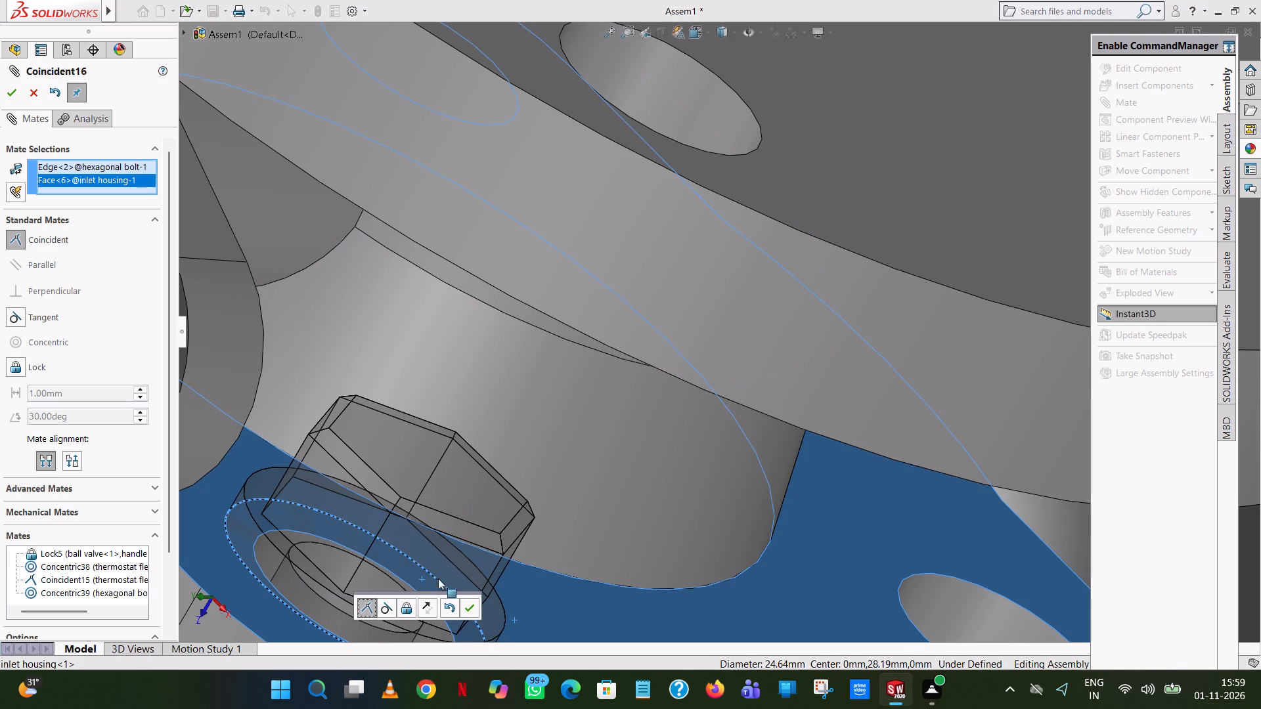
left_click(470, 606)
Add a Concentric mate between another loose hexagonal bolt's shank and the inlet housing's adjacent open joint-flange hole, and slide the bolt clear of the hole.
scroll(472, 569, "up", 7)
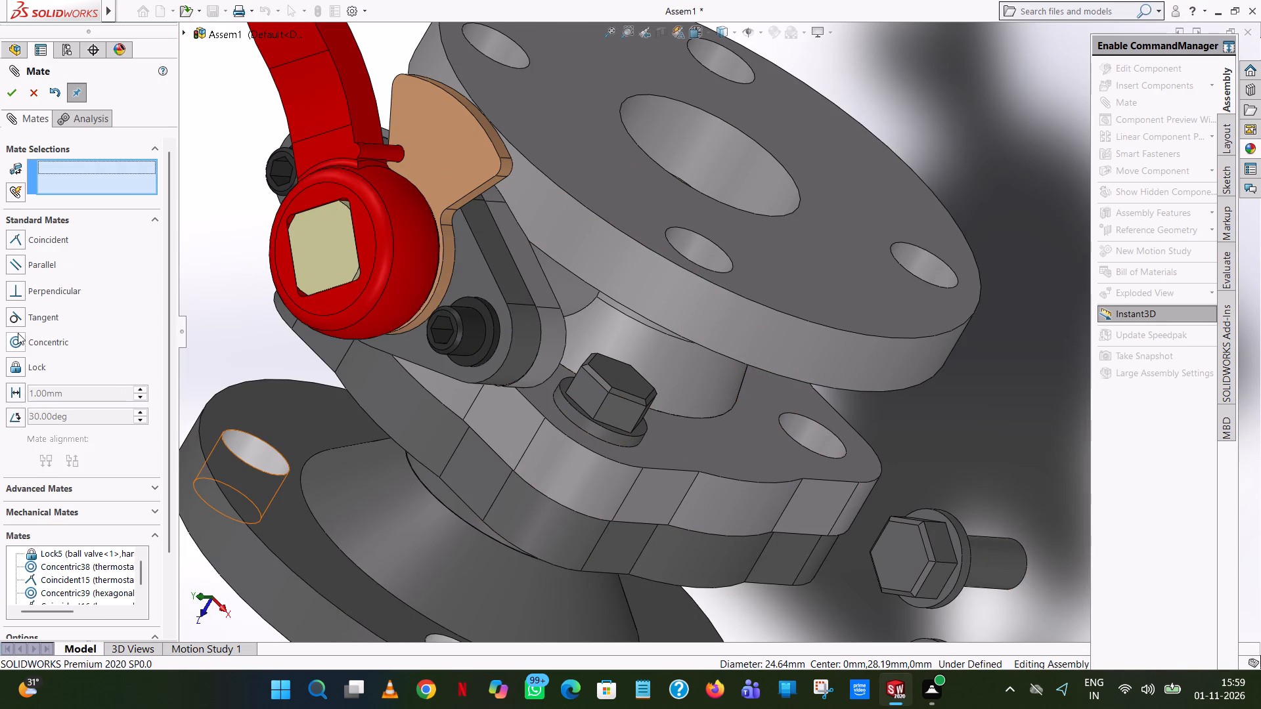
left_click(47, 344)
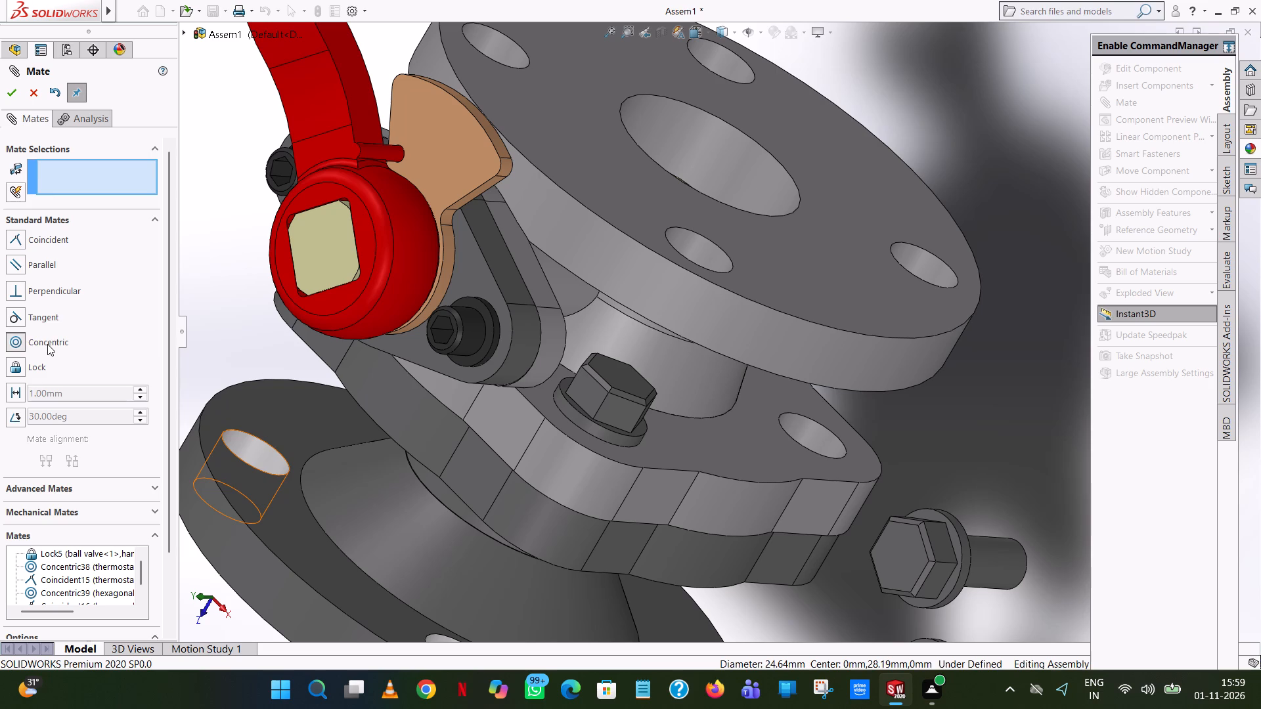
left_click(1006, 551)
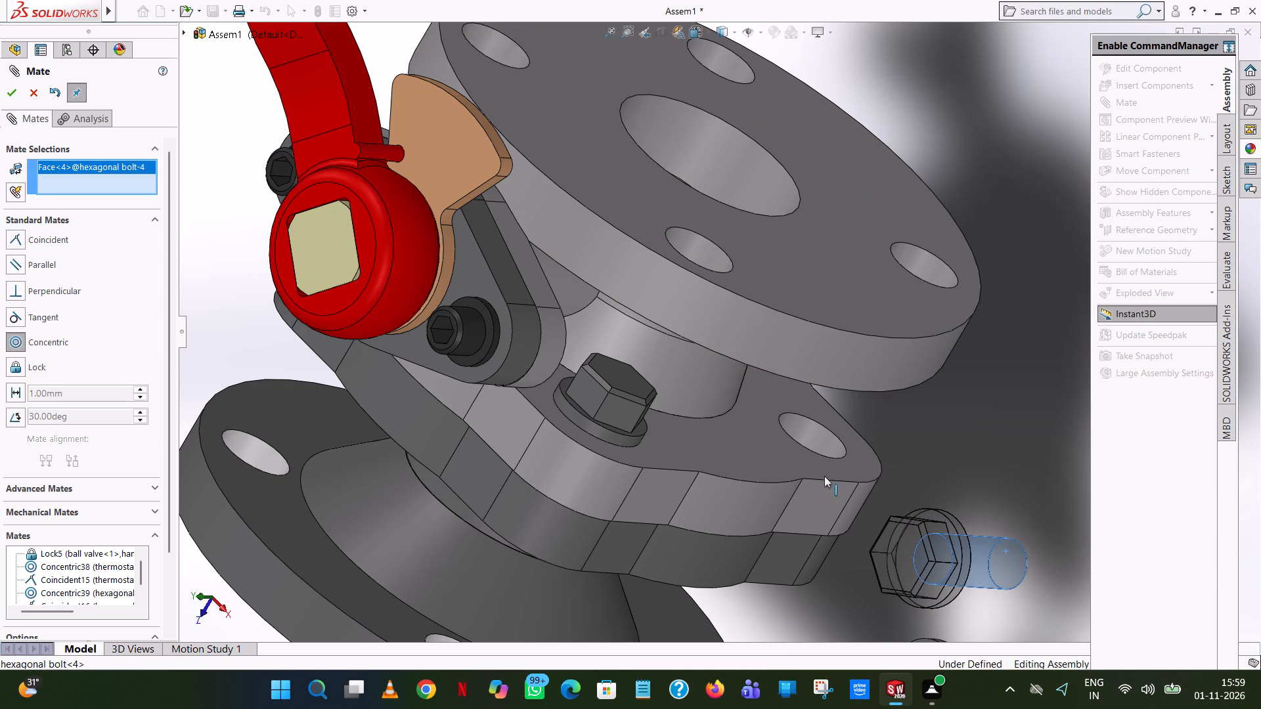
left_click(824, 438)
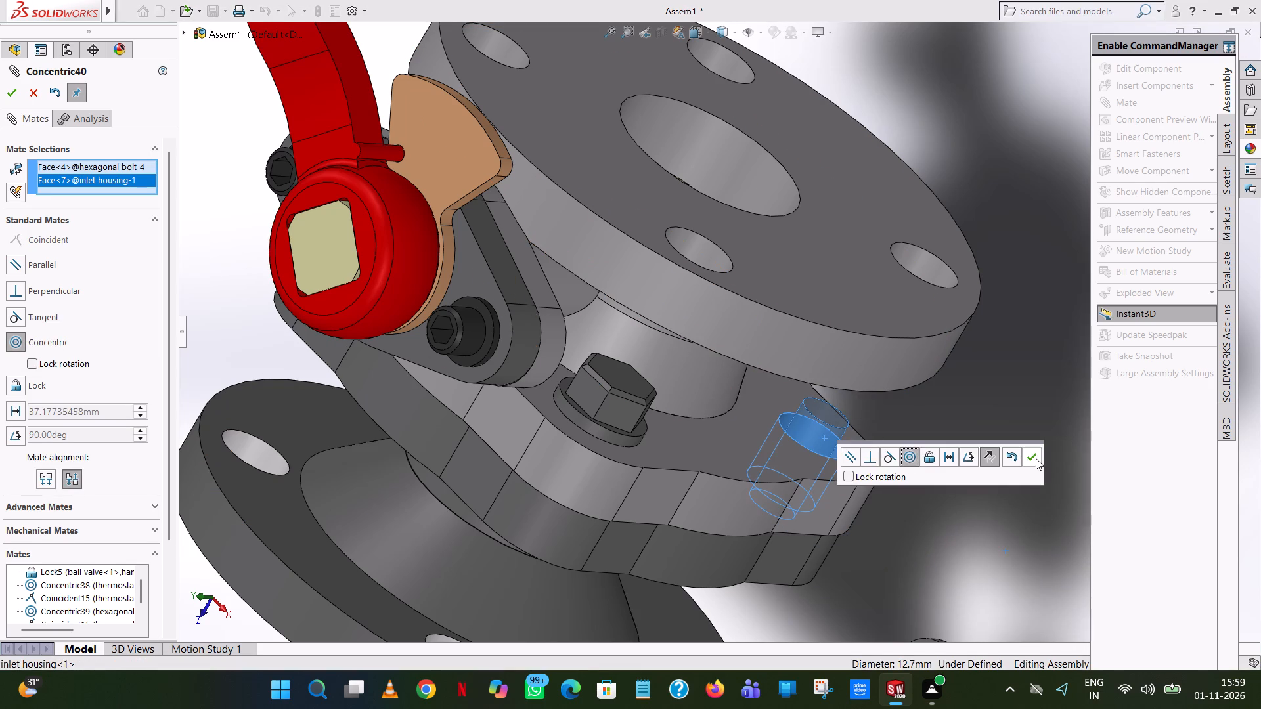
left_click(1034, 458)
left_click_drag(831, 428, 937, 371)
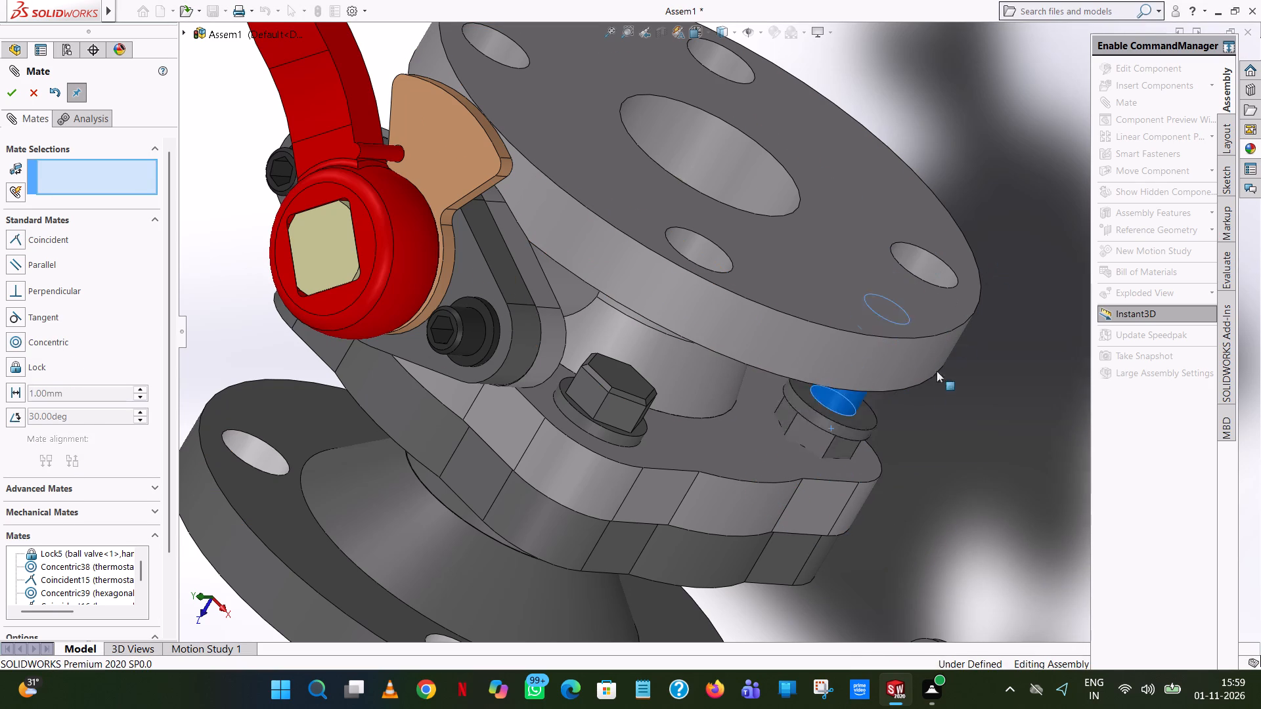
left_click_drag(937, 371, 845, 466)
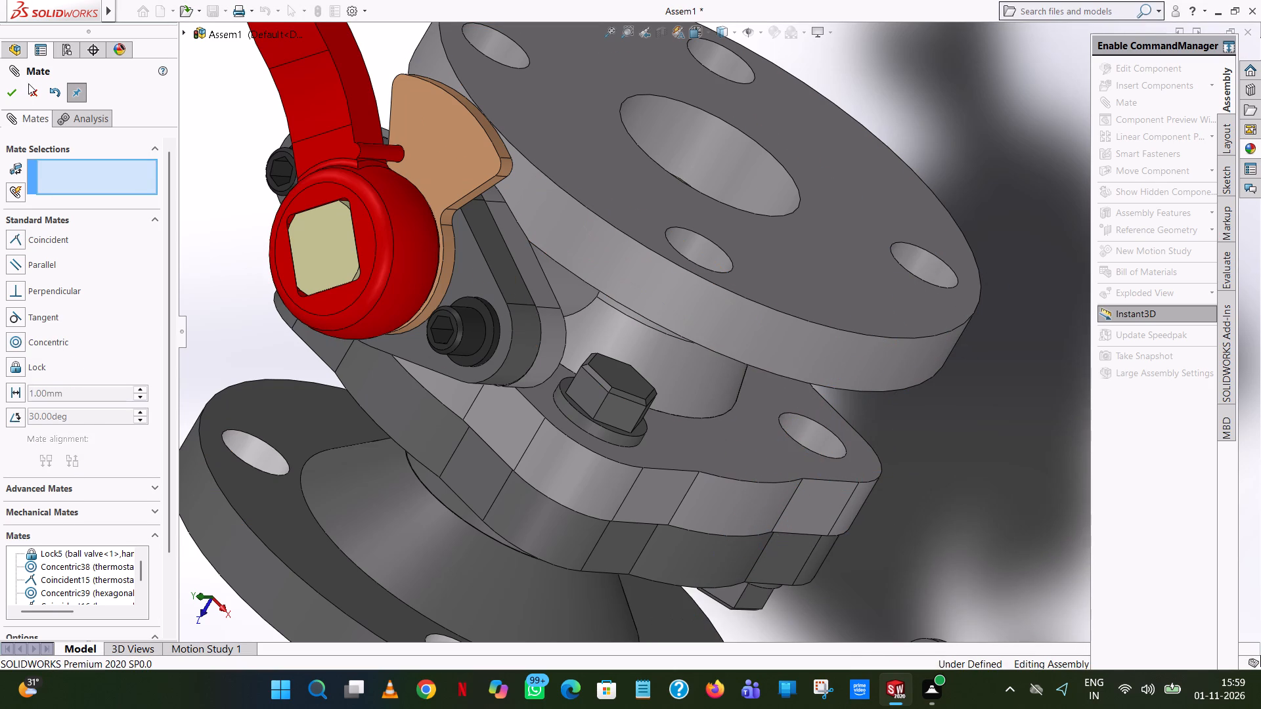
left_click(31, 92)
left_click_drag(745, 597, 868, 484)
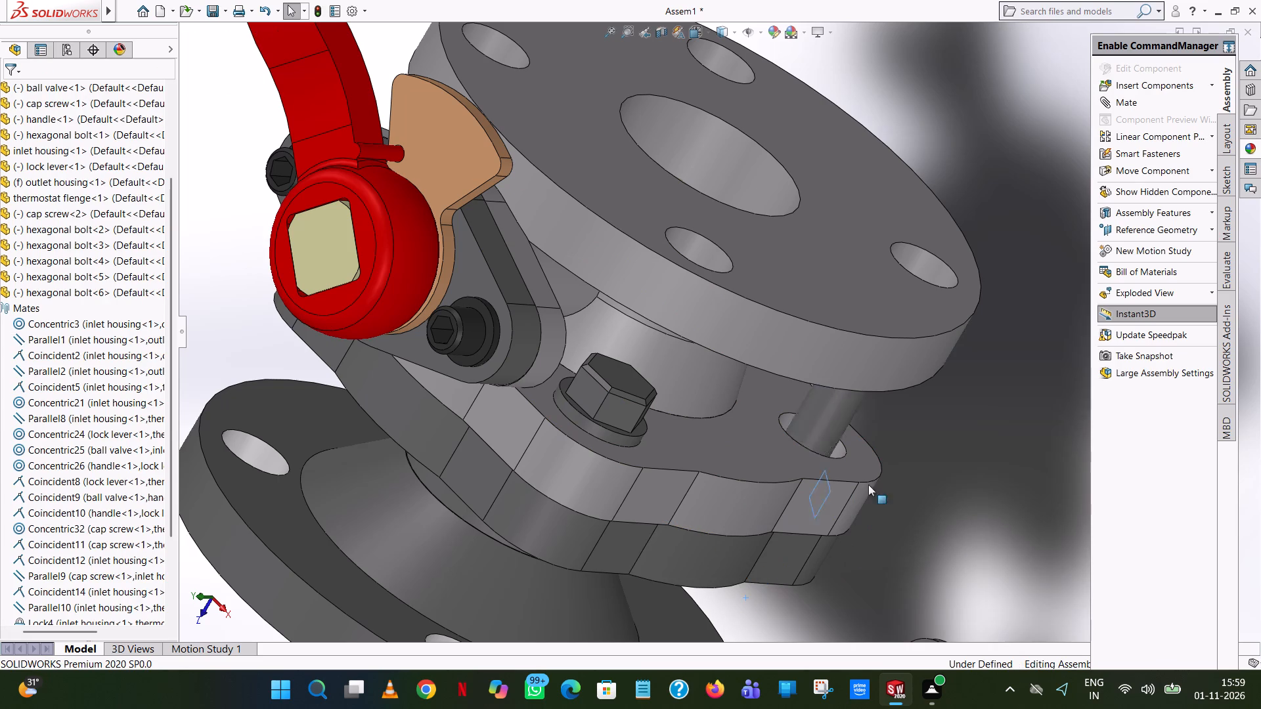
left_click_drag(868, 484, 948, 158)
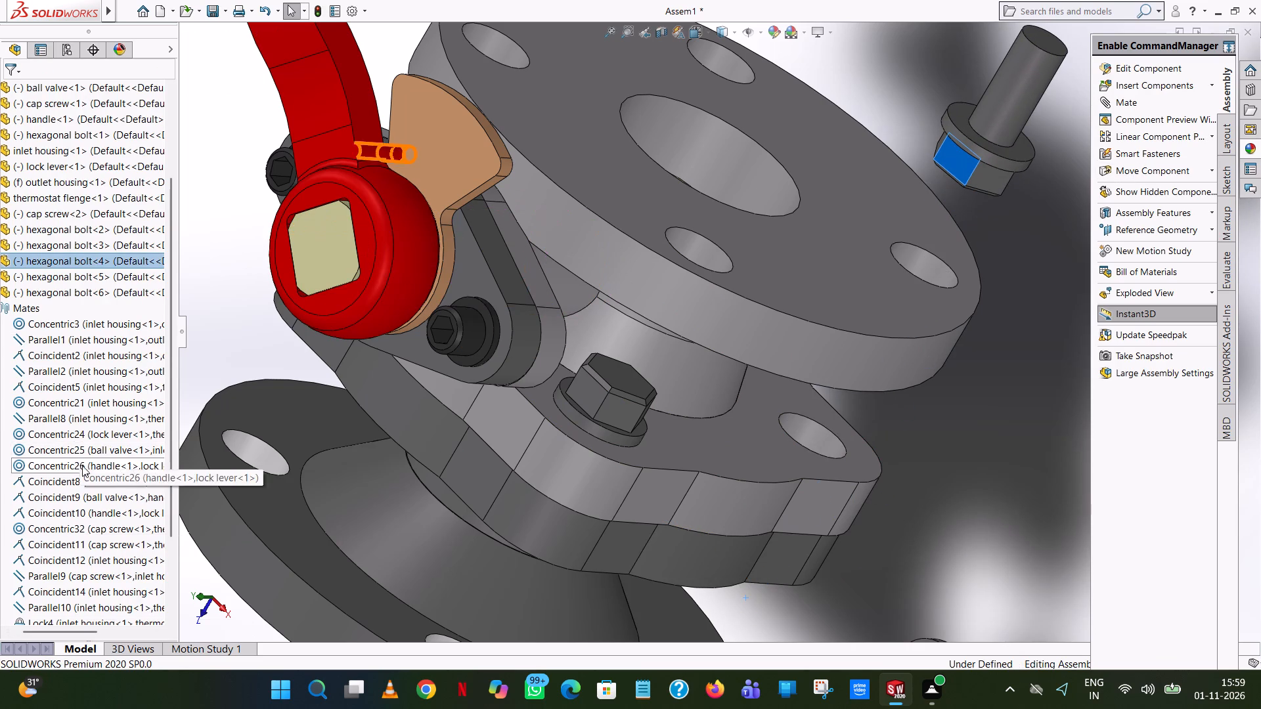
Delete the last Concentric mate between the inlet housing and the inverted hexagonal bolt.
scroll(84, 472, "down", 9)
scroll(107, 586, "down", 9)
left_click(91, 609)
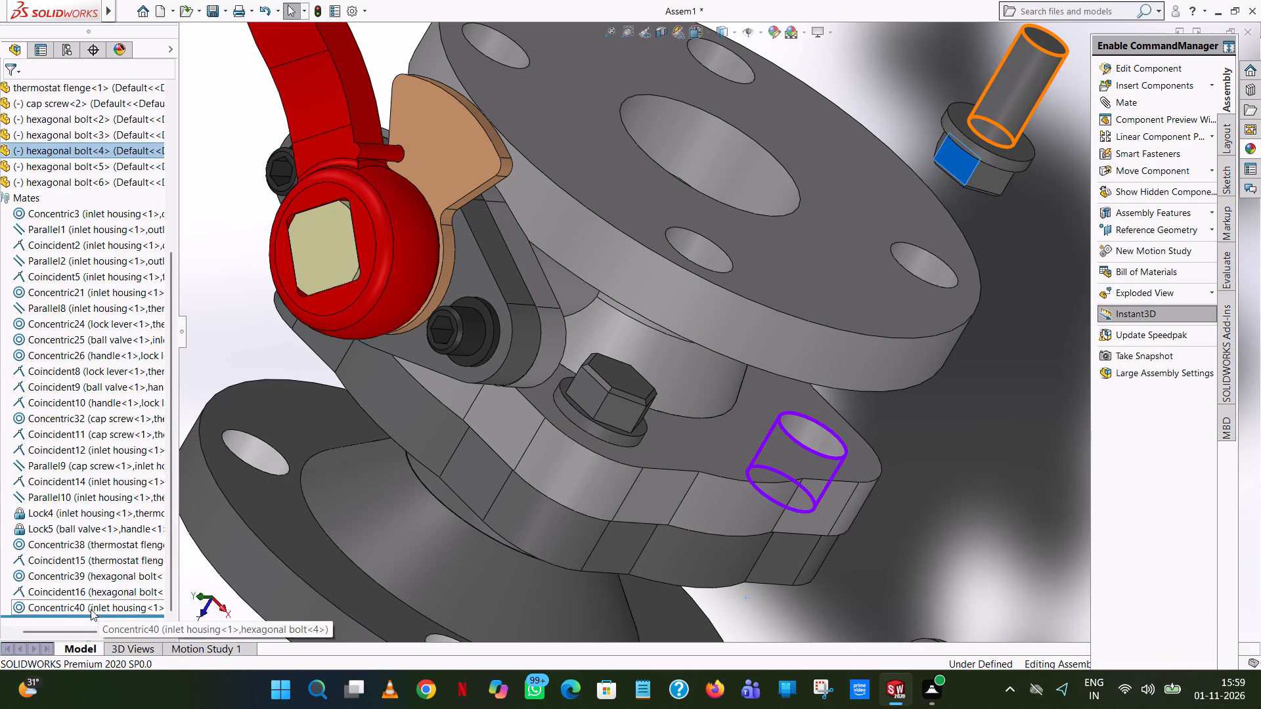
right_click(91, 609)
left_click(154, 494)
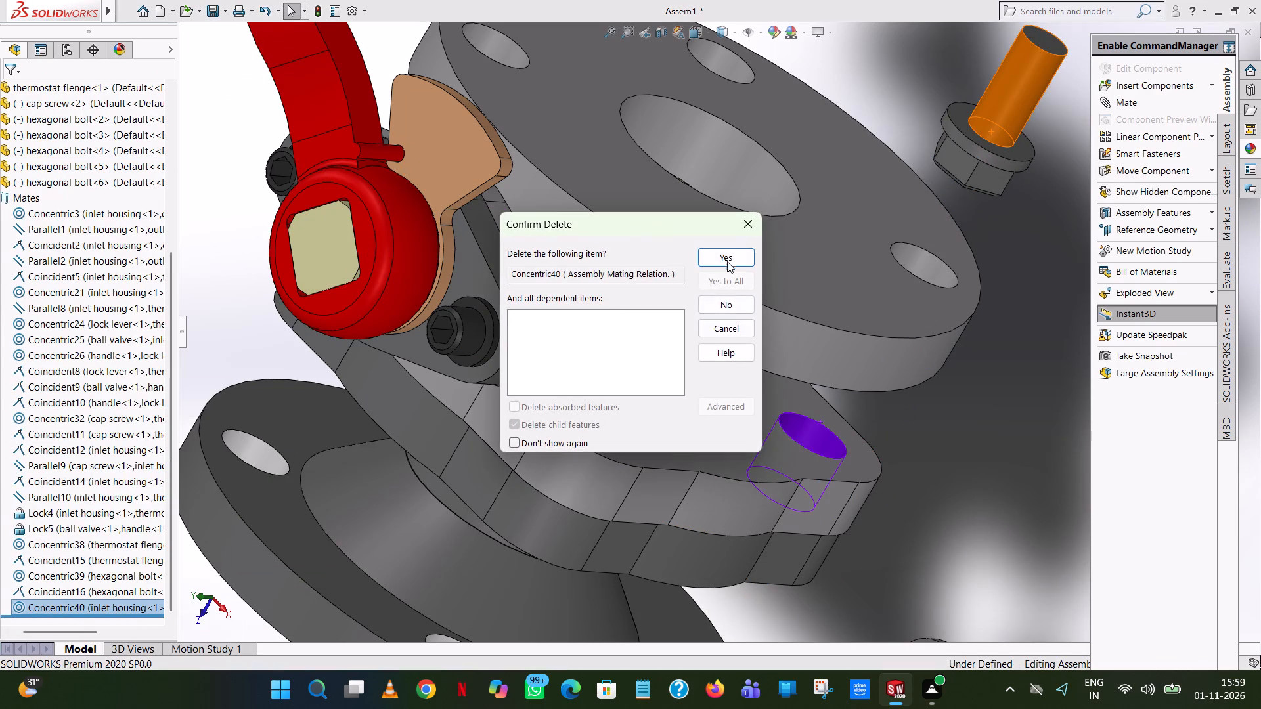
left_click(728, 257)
Rotate the freed hexagonal bolt with Rotate Component until its shank points down toward the joint flange.
scroll(826, 259, "up", 3)
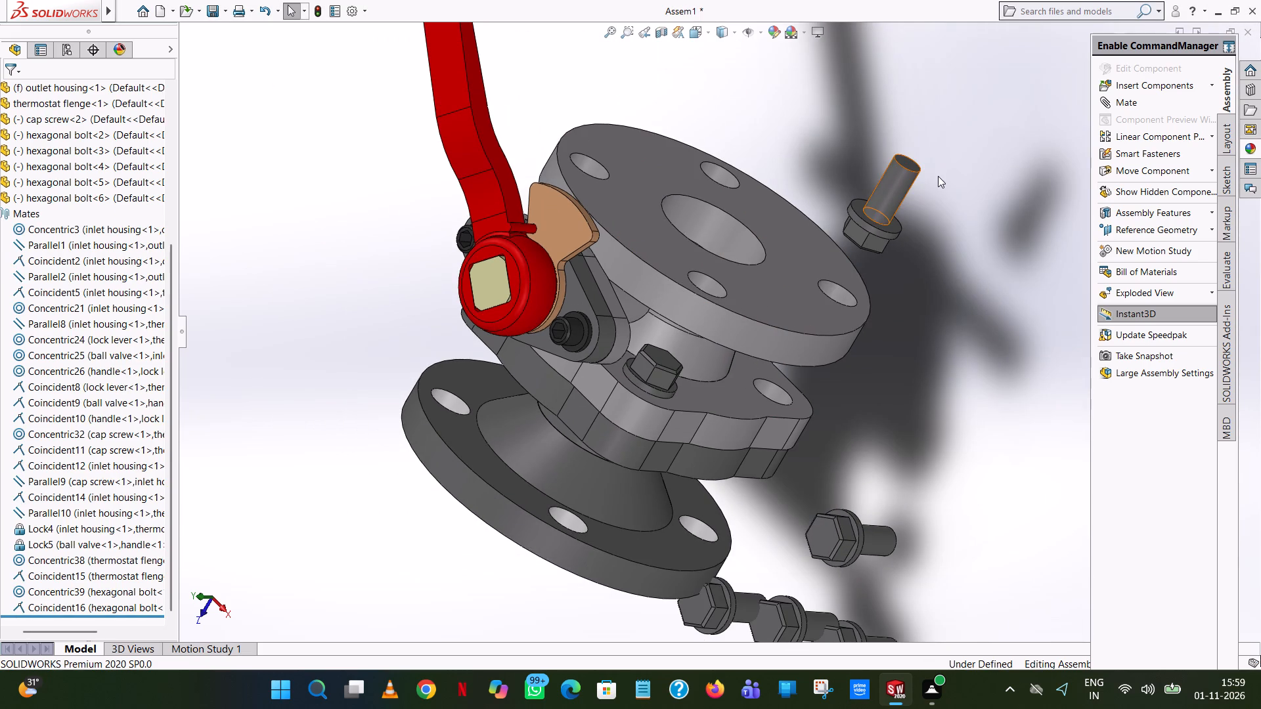
left_click(1212, 171)
left_click(1197, 190)
left_click_drag(892, 203, 992, 165)
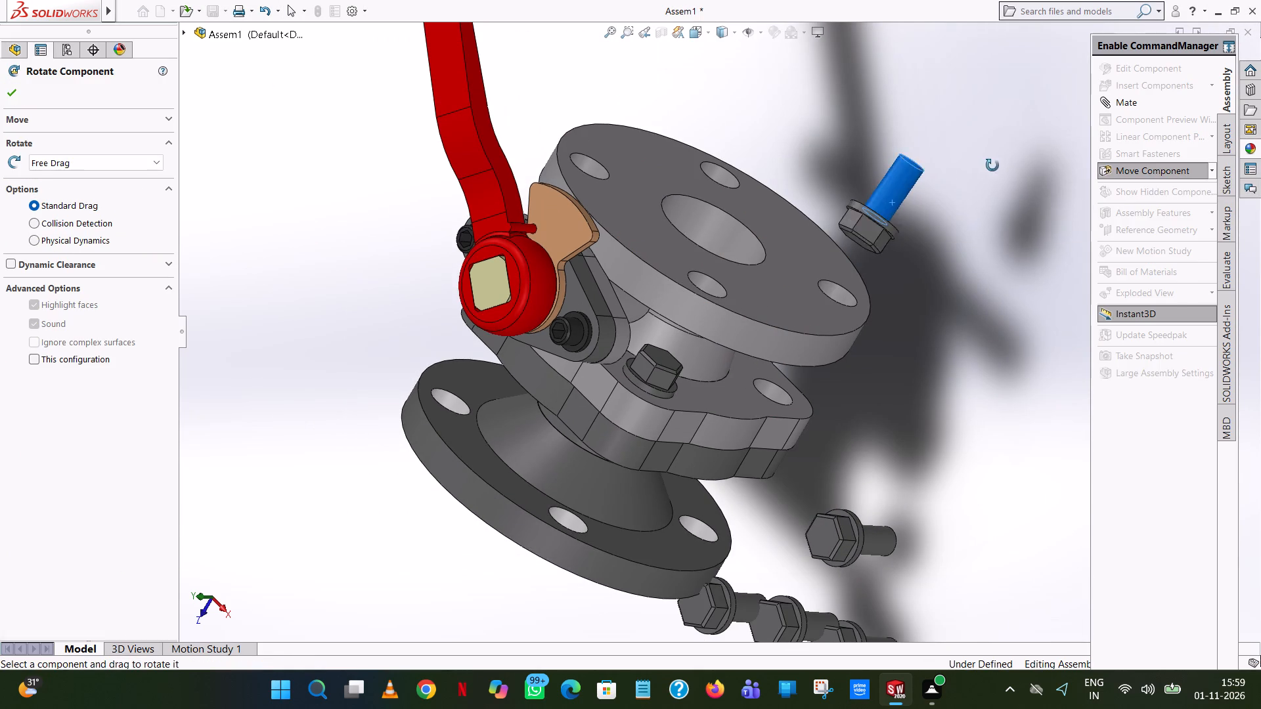
left_click_drag(992, 165, 1049, 139)
left_click_drag(888, 230, 956, 7)
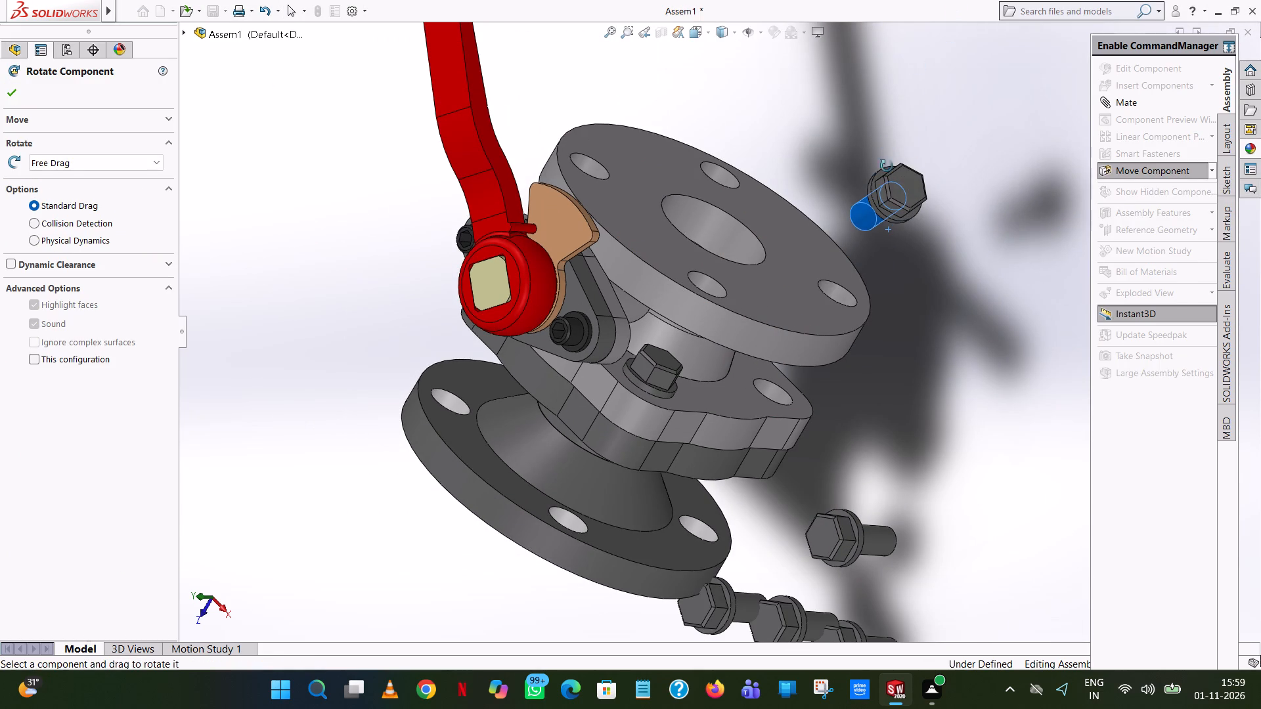
left_click_drag(887, 189, 993, 0)
left_click_drag(867, 204, 879, 272)
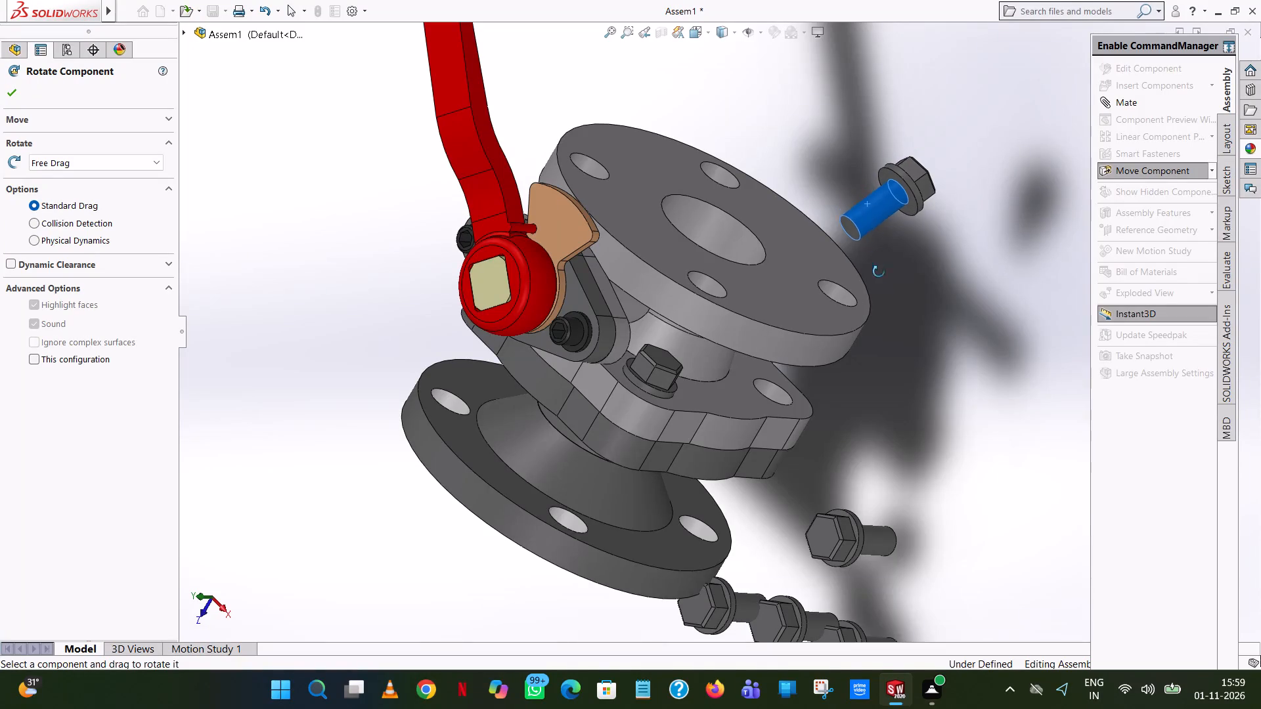
left_click_drag(879, 272, 964, 479)
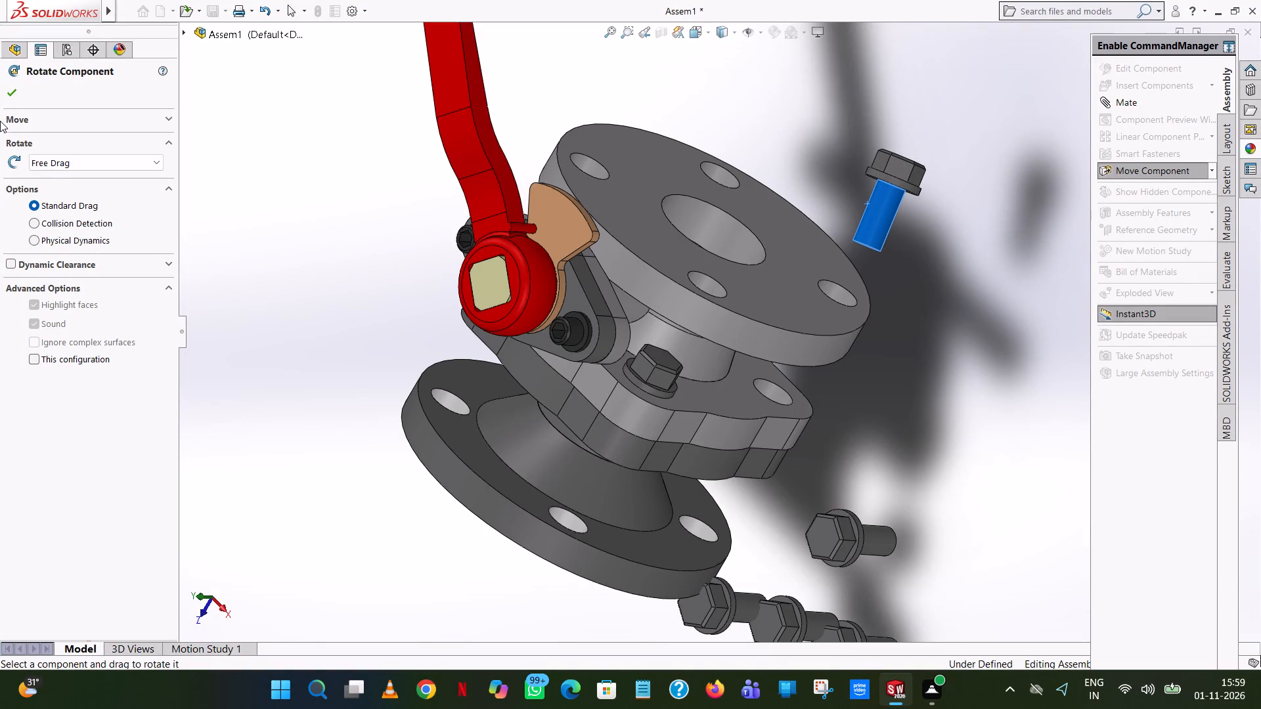
left_click(11, 91)
Add a Concentric mate between the reoriented hexagonal bolt's shank and the inlet housing's open joint-flange hole next to the fitted bolt.
left_click(1126, 96)
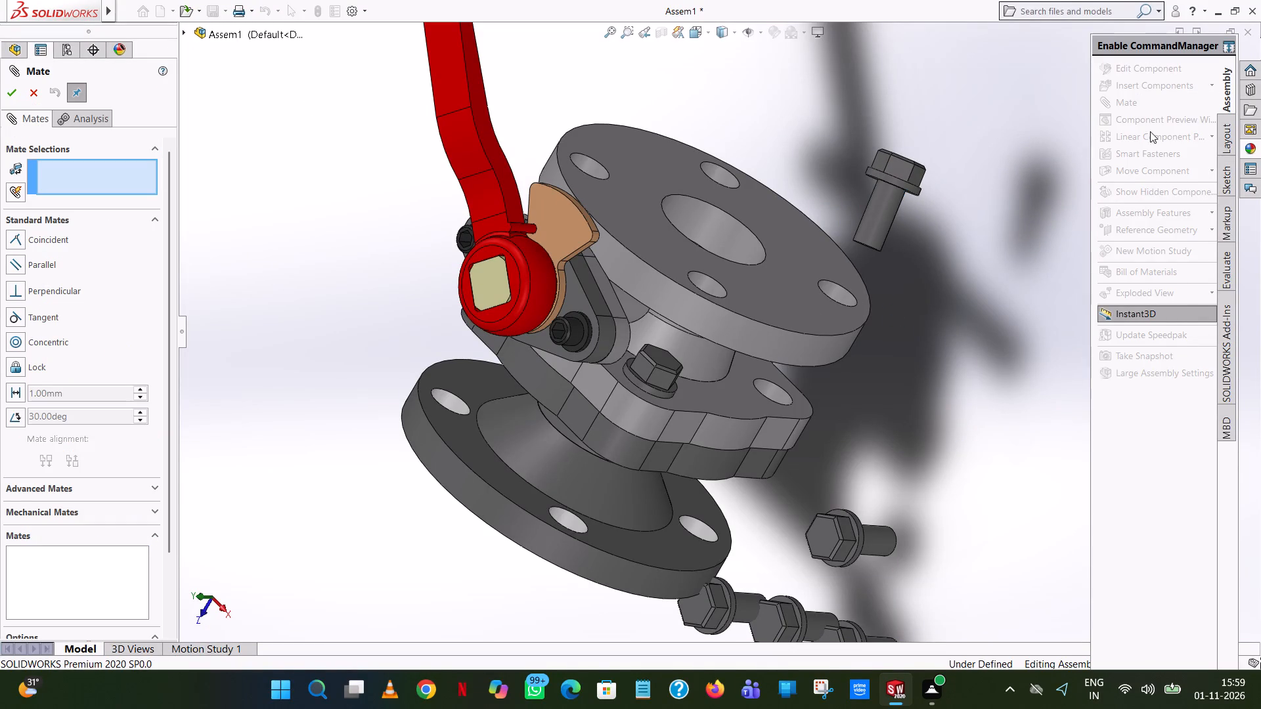
left_click(34, 339)
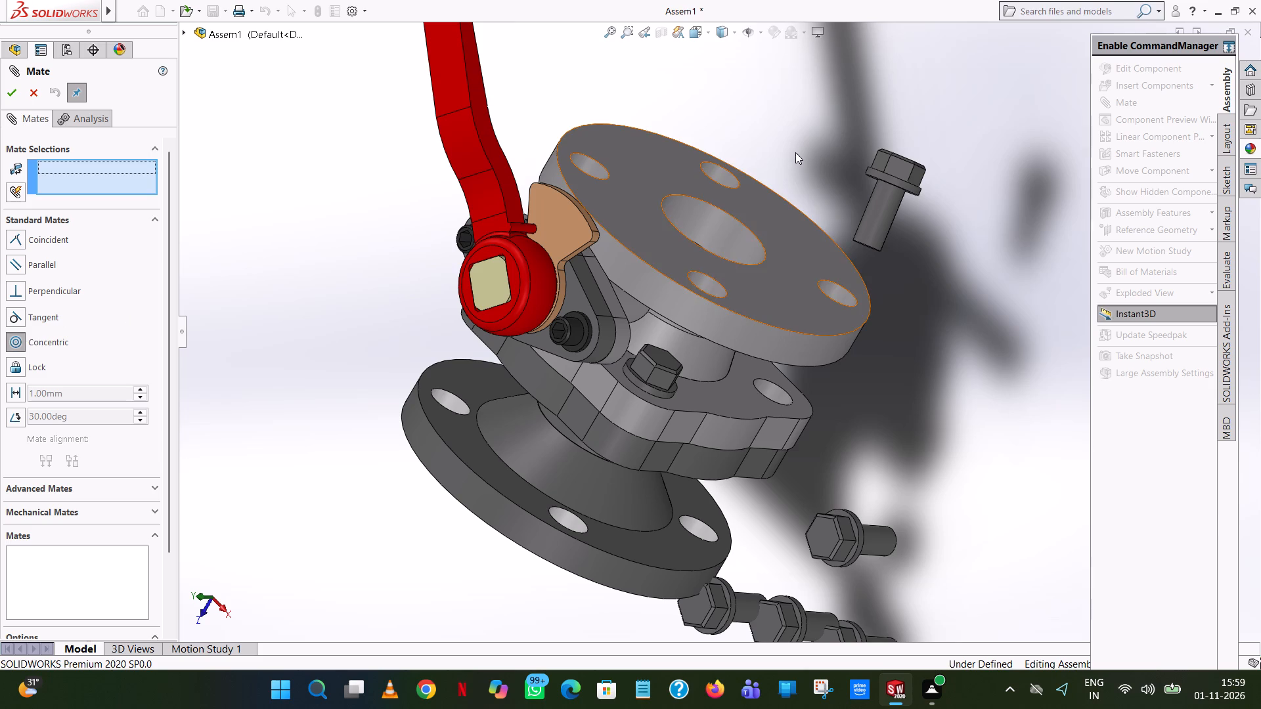
left_click(879, 205)
left_click(772, 393)
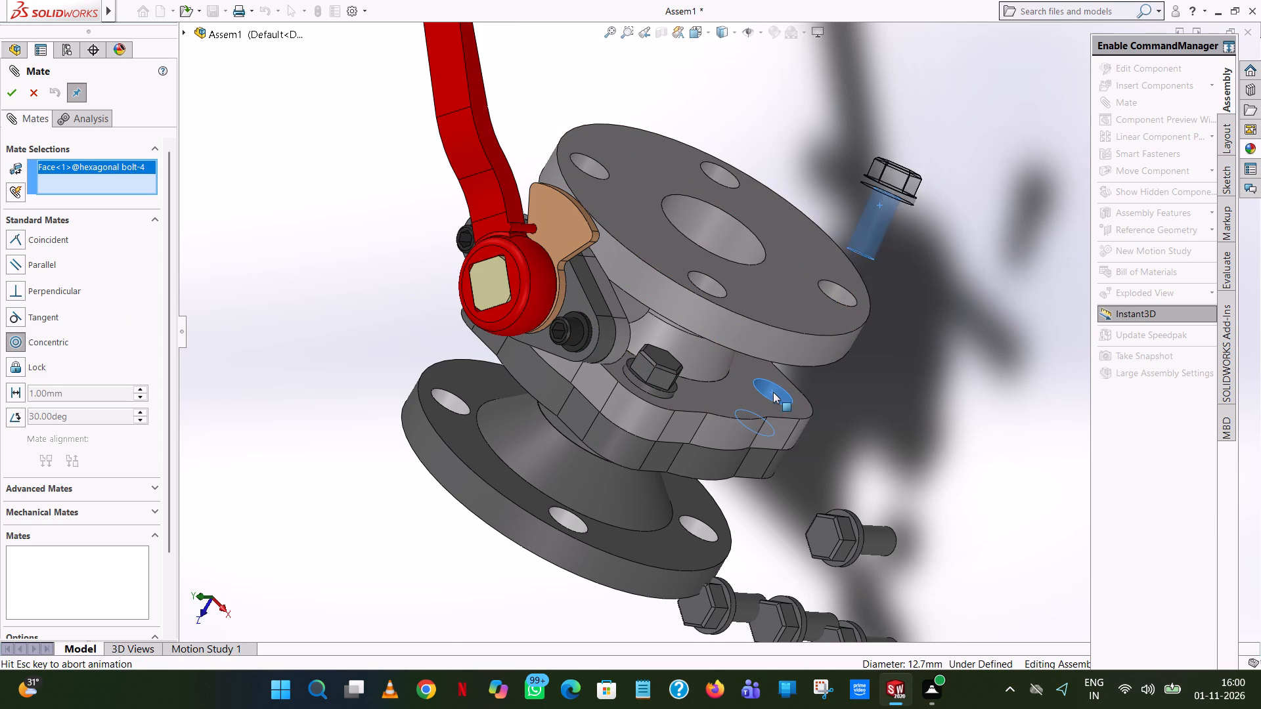
left_click(979, 417)
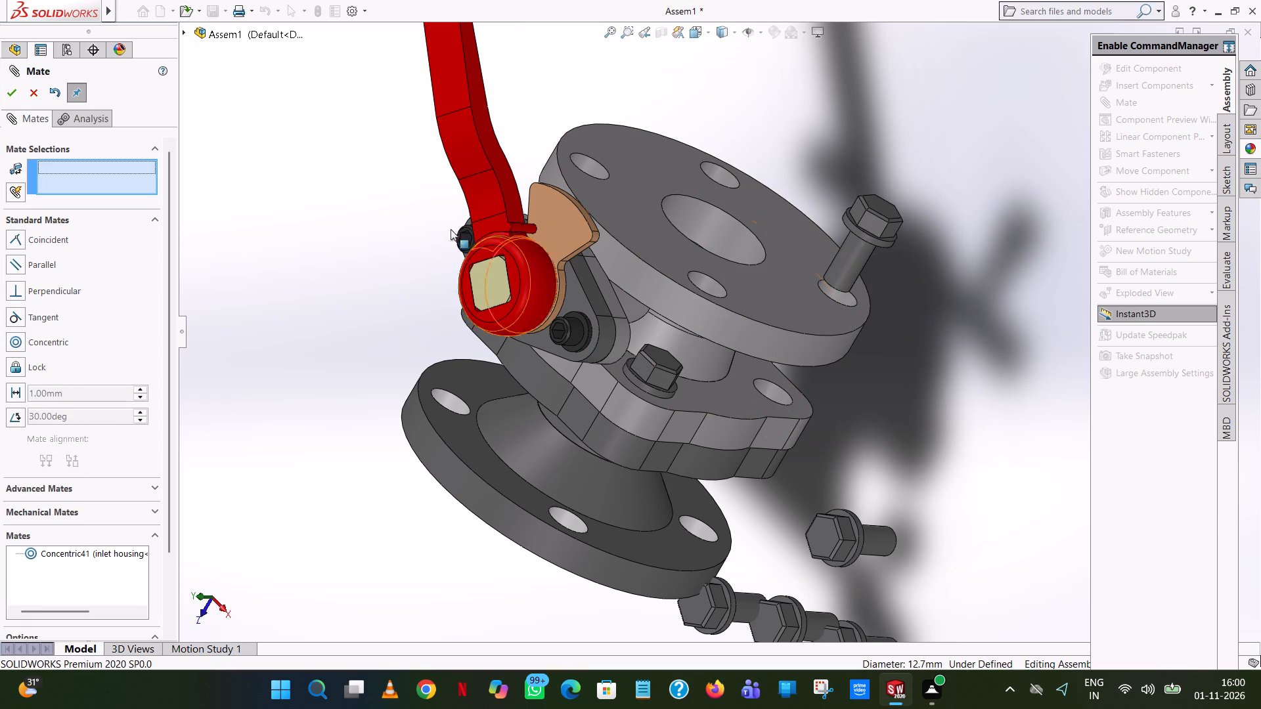
Add a Coincident mate between the second hexagonal bolt's lower collar edge and the inlet housing's joint-flange face.
left_click(43, 236)
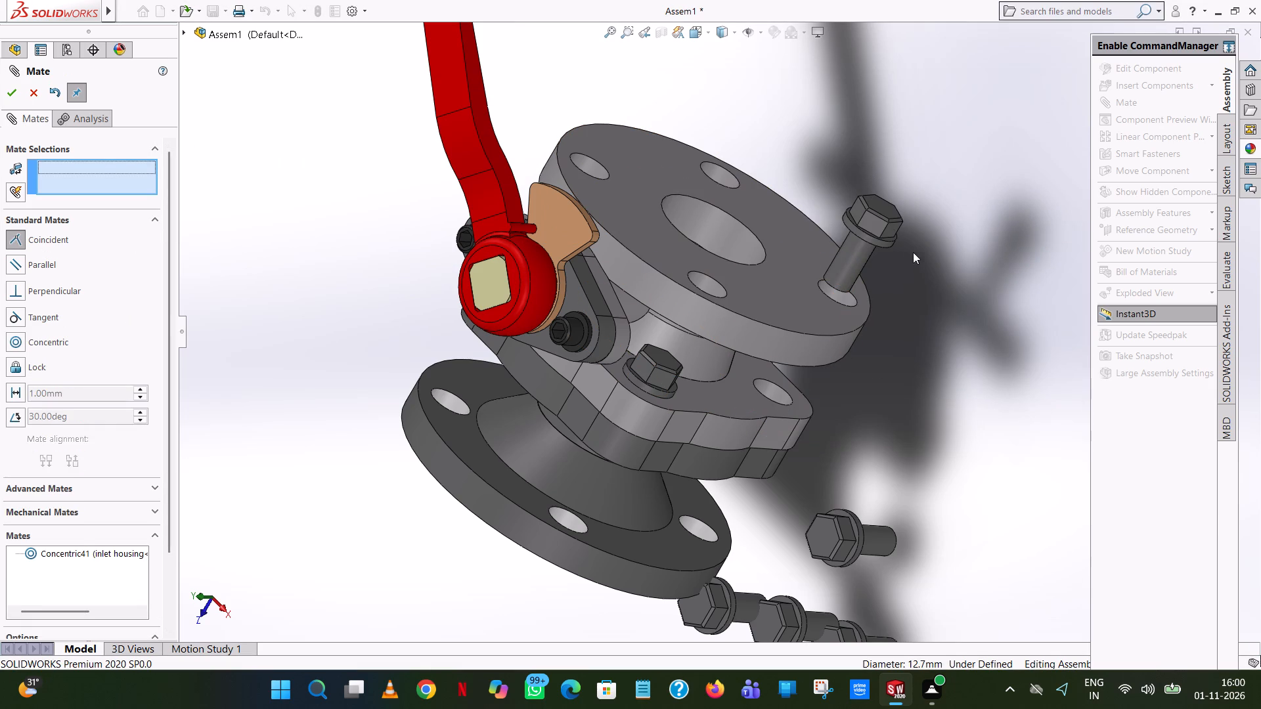
middle_click_drag(870, 274, 860, 217)
scroll(874, 248, "down", 7)
middle_click_drag(874, 248, 866, 228)
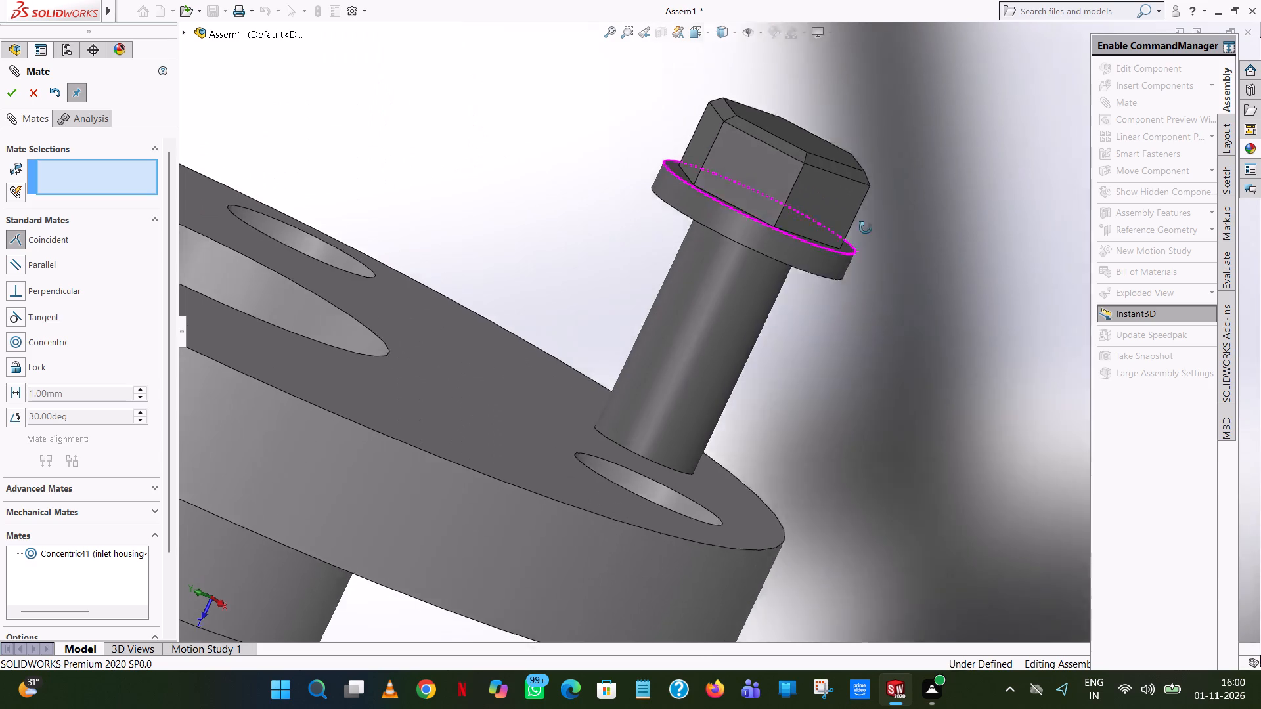
middle_click_drag(866, 228, 861, 209)
left_click(814, 267)
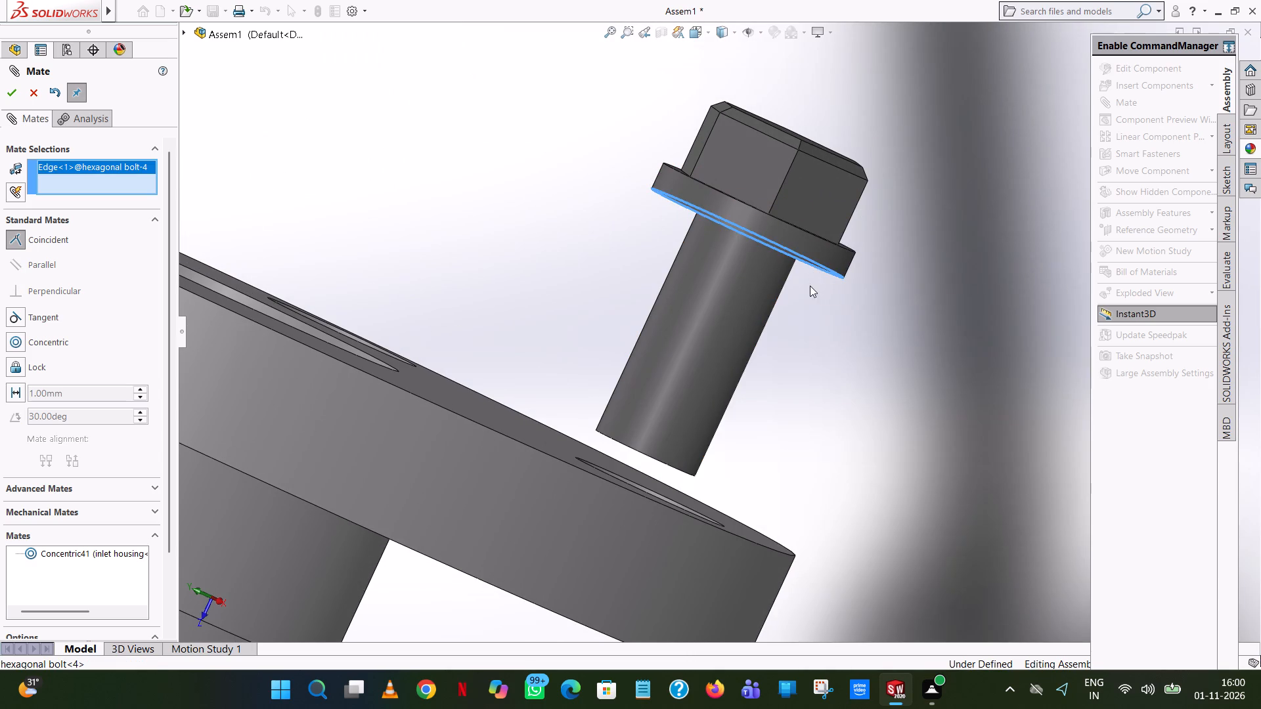
scroll(810, 286, "up", 8)
middle_click_drag(771, 368, 763, 470)
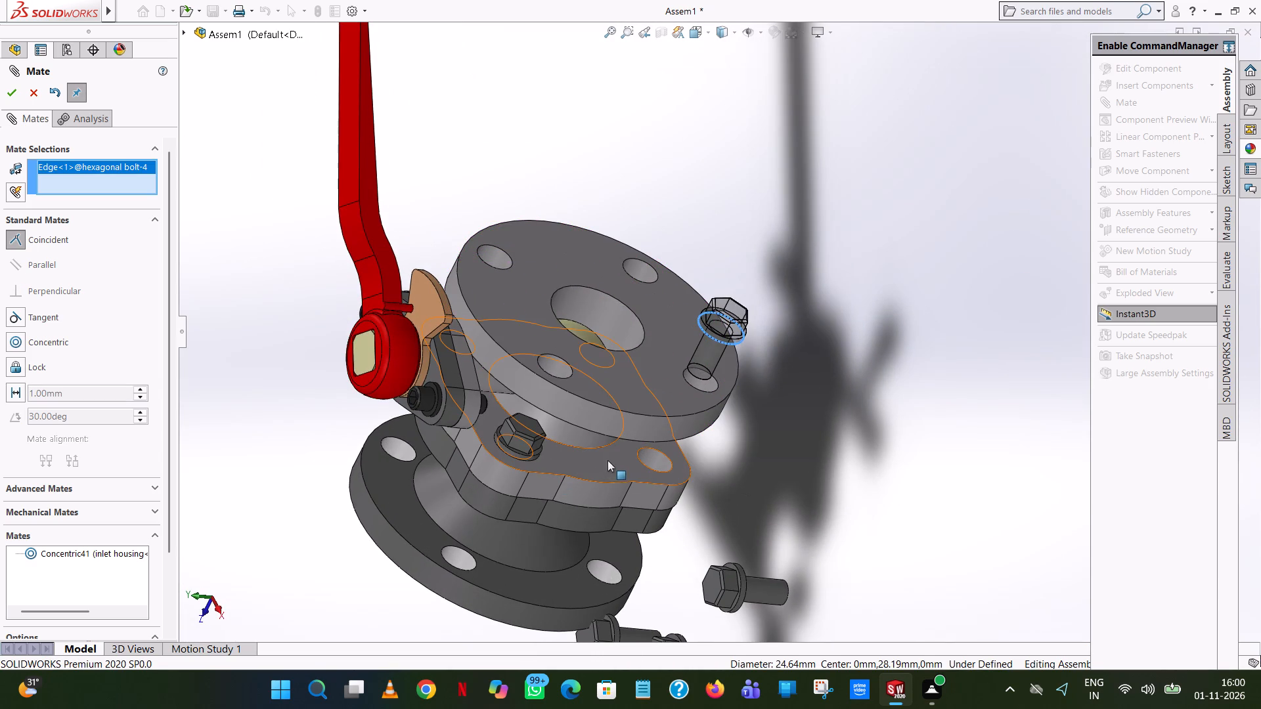
left_click(628, 460)
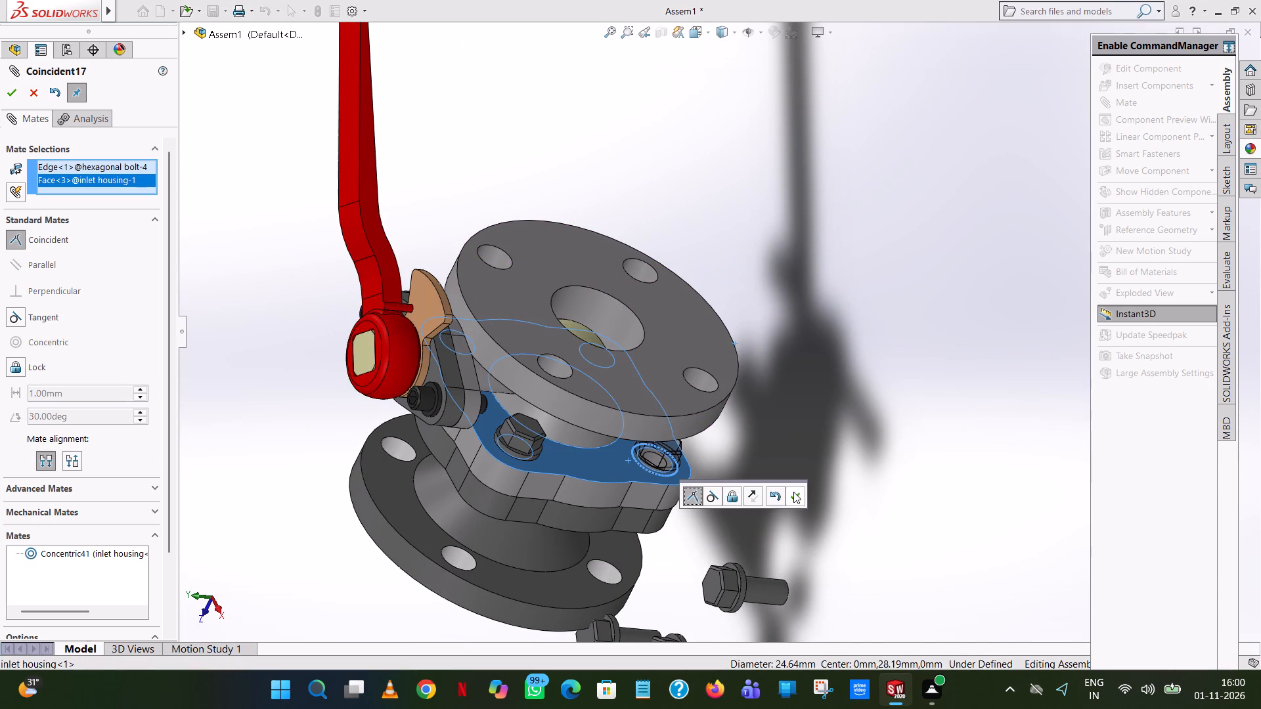
left_click(793, 492)
Move the loose hexagonal bolt lying apart from the row of three to just above the inlet housing's outer flange.
middle_click_drag(747, 521, 769, 425)
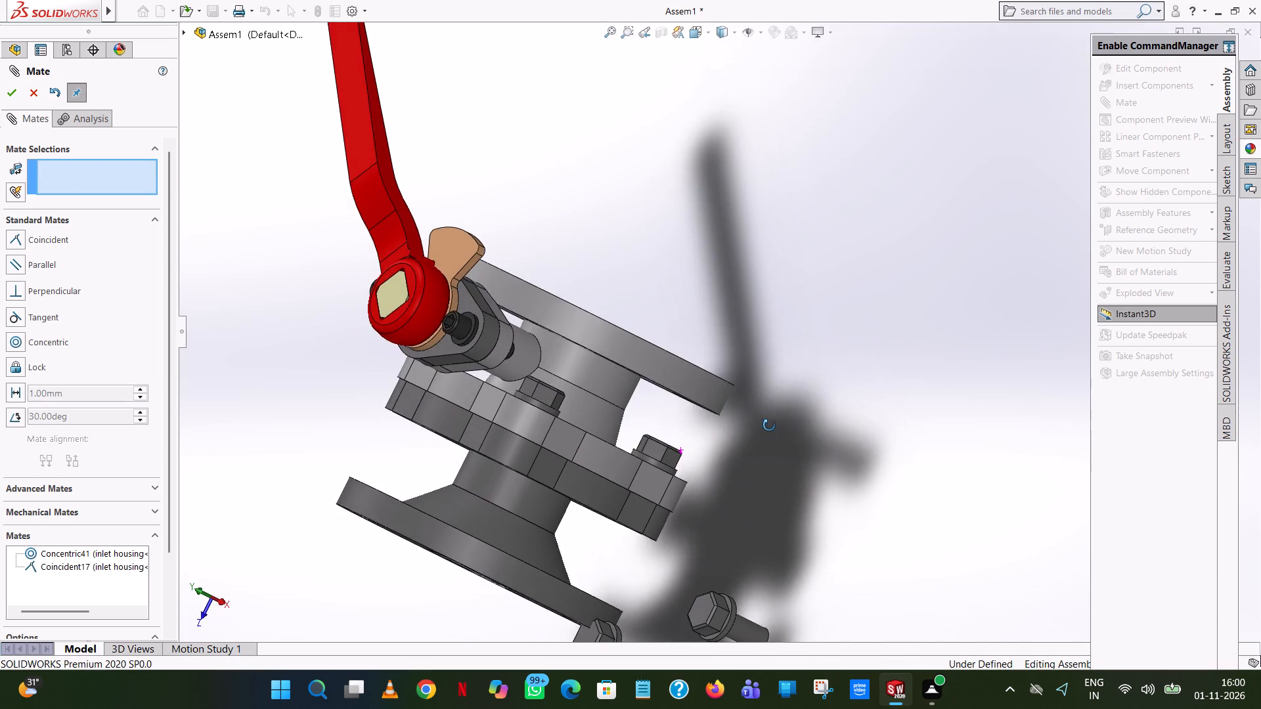
middle_click_drag(769, 425, 770, 429)
scroll(772, 436, "up", 4)
scroll(761, 452, "down", 4)
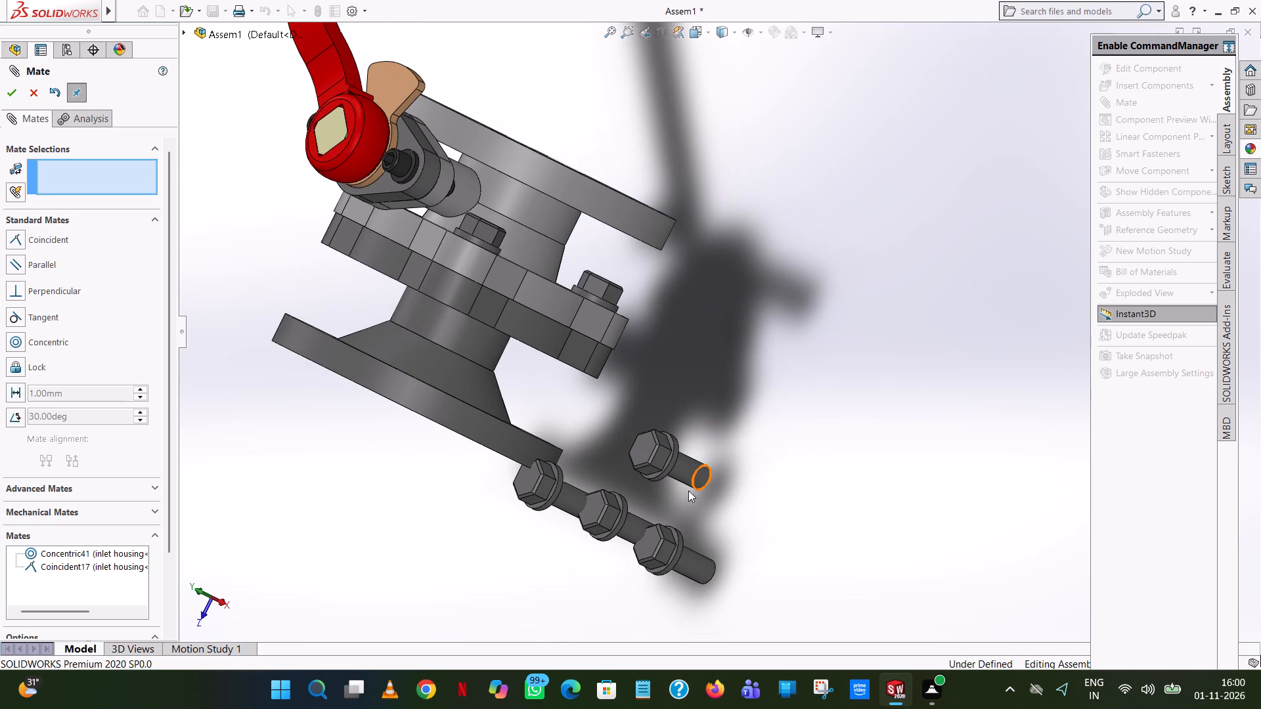
left_click_drag(691, 481, 422, 0)
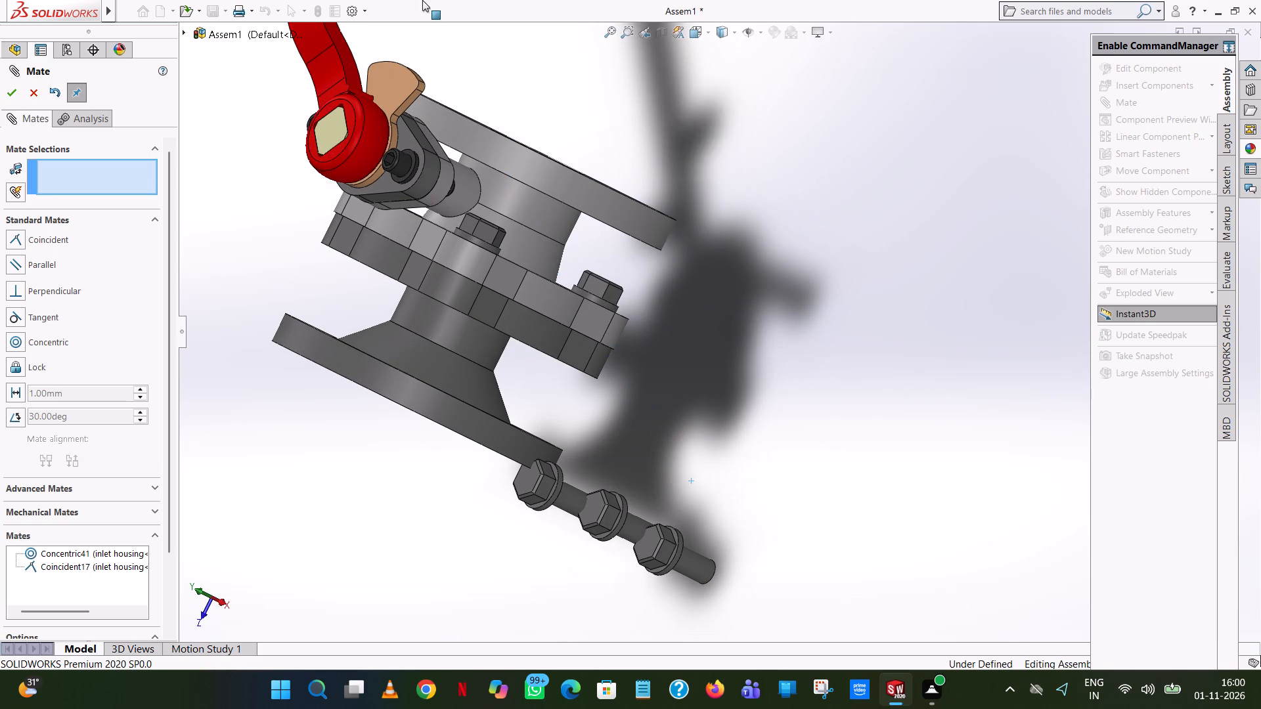
left_click_drag(422, 0, 485, 89)
left_click(629, 137)
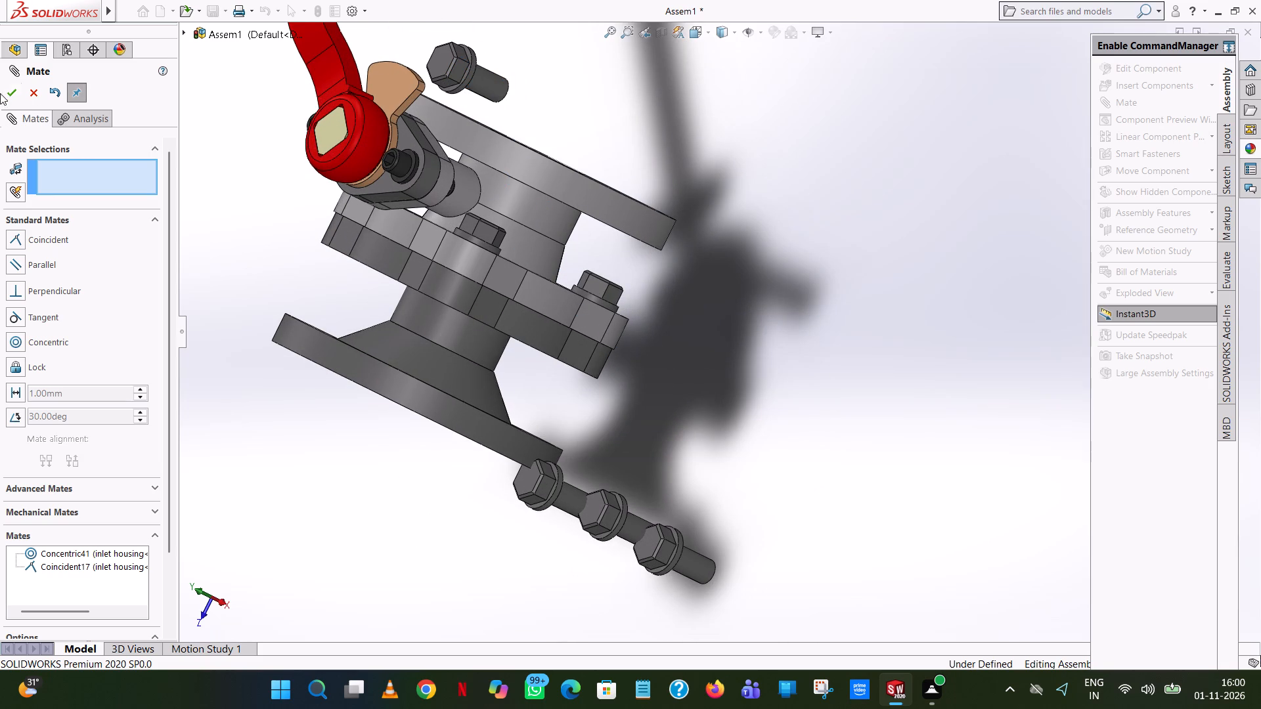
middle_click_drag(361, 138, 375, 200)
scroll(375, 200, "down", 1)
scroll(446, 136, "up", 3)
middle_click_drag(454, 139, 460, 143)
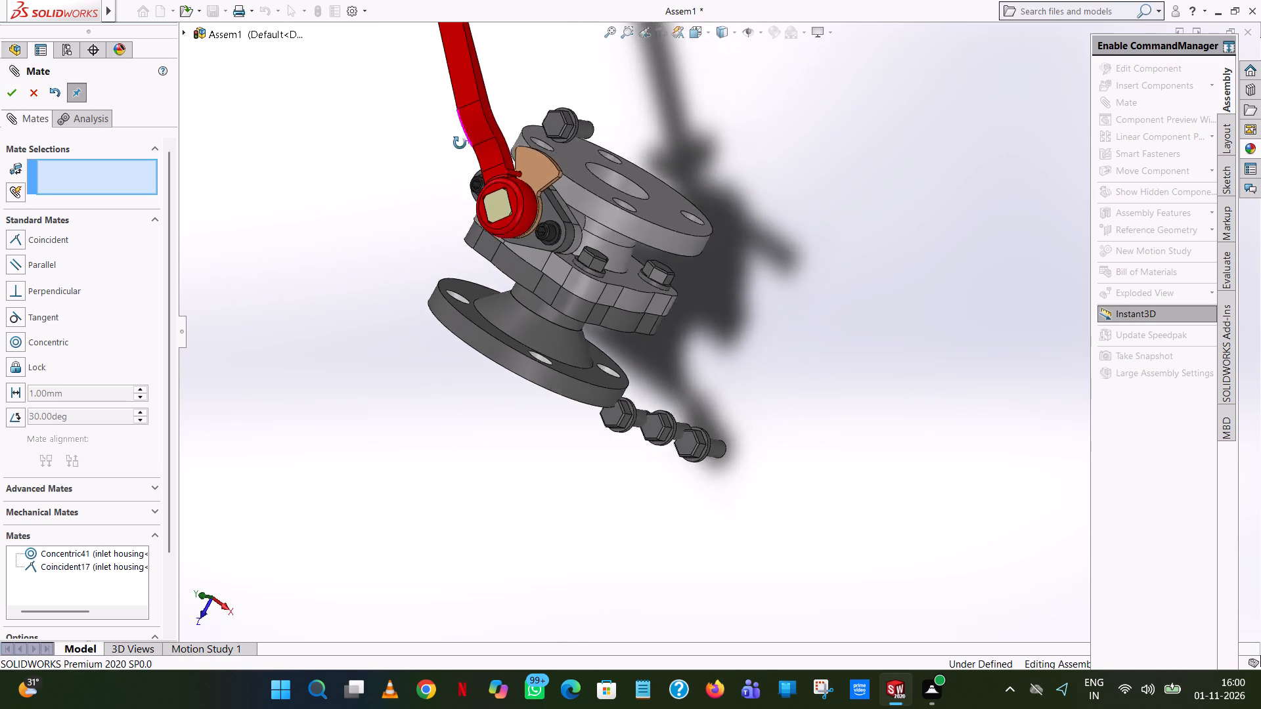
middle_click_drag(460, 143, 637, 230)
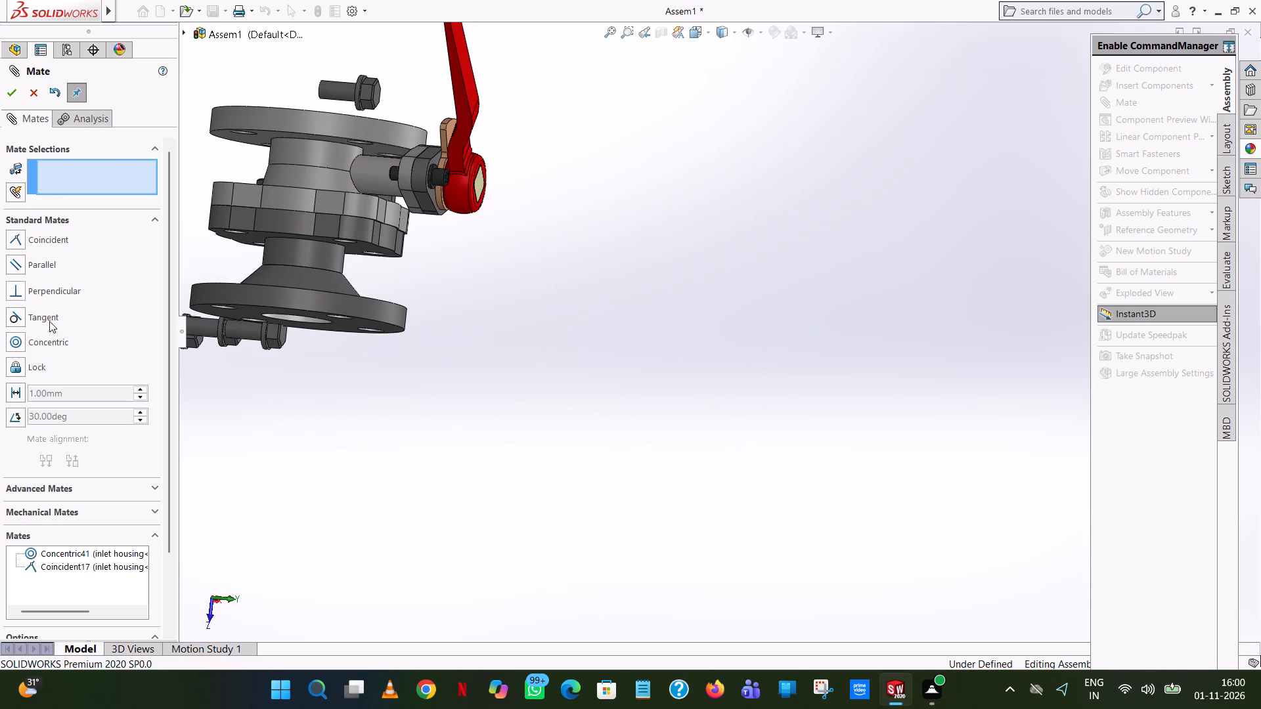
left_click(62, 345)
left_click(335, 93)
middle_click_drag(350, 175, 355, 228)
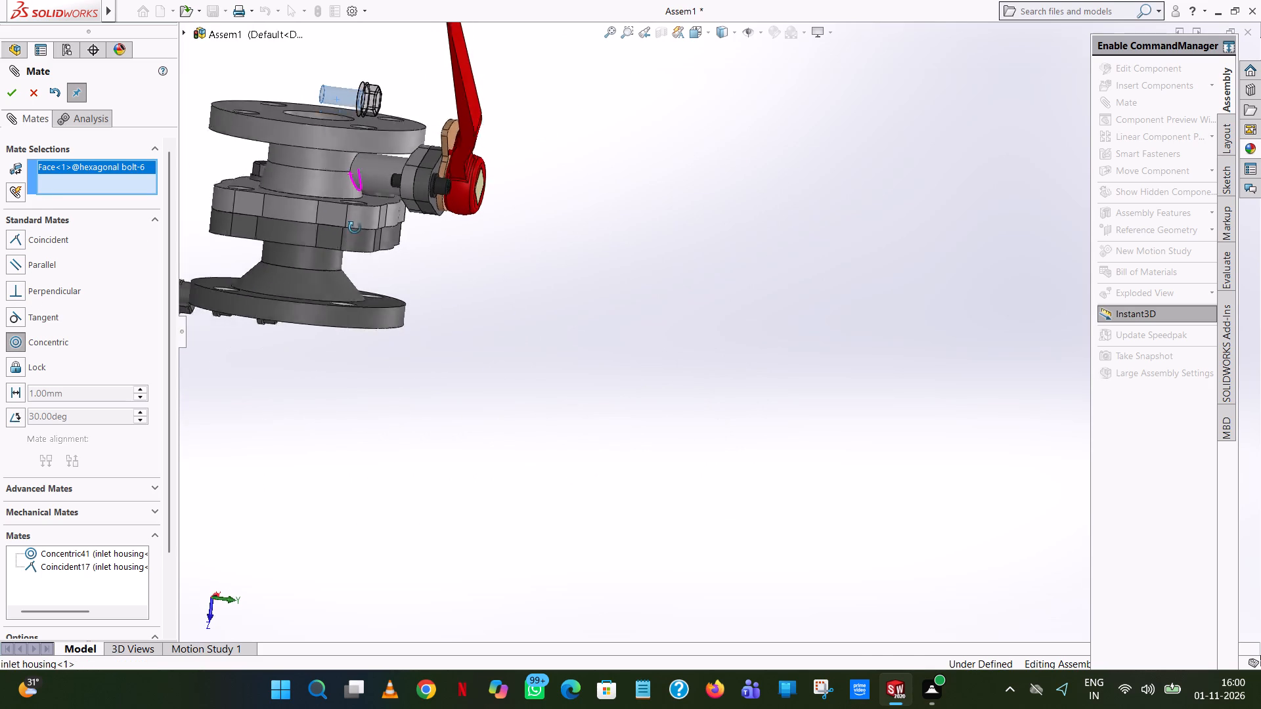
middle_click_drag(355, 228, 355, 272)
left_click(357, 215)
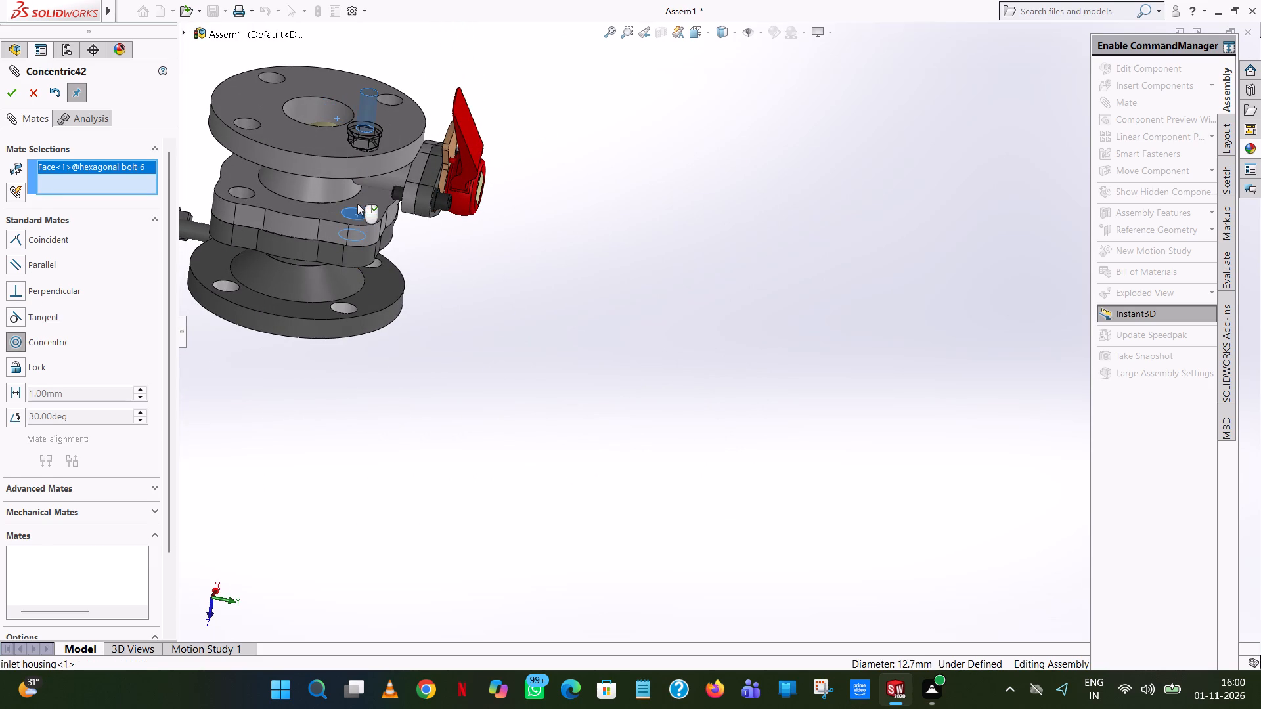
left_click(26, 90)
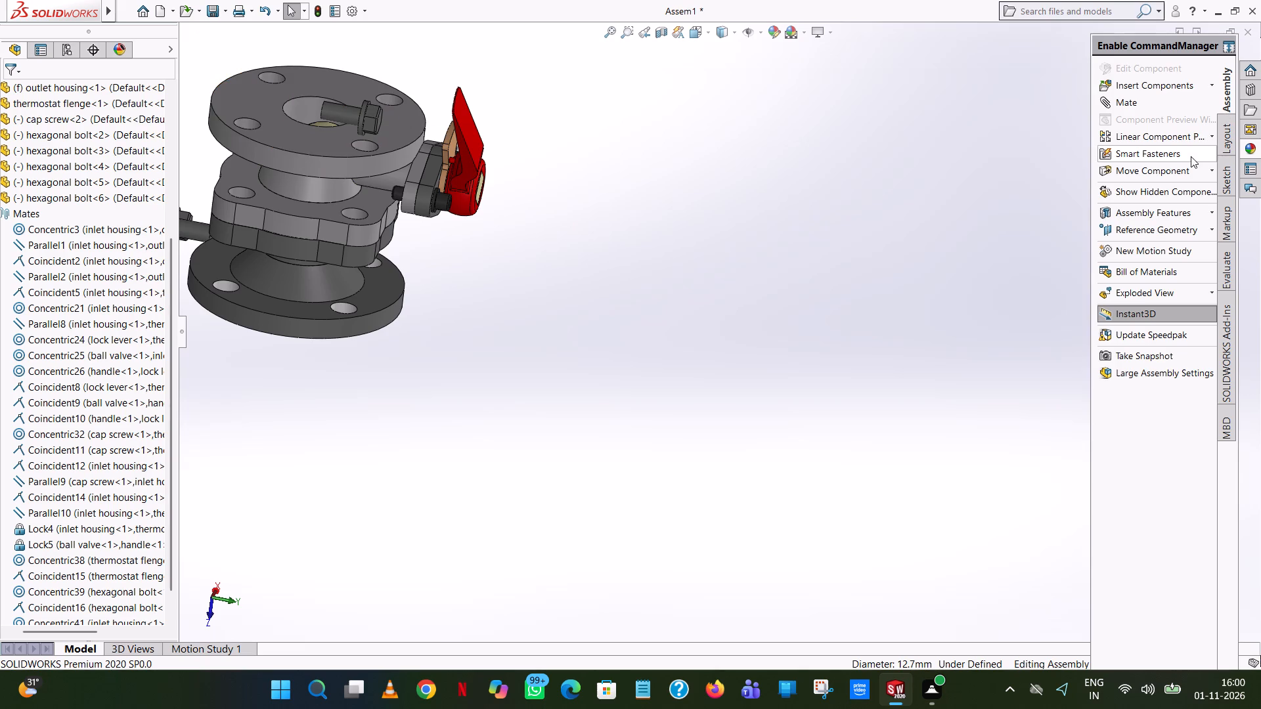
Rotate the loose hexagonal bolt above the inlet housing with Rotate Component until its shank points down toward the joint flange.
left_click(1214, 175)
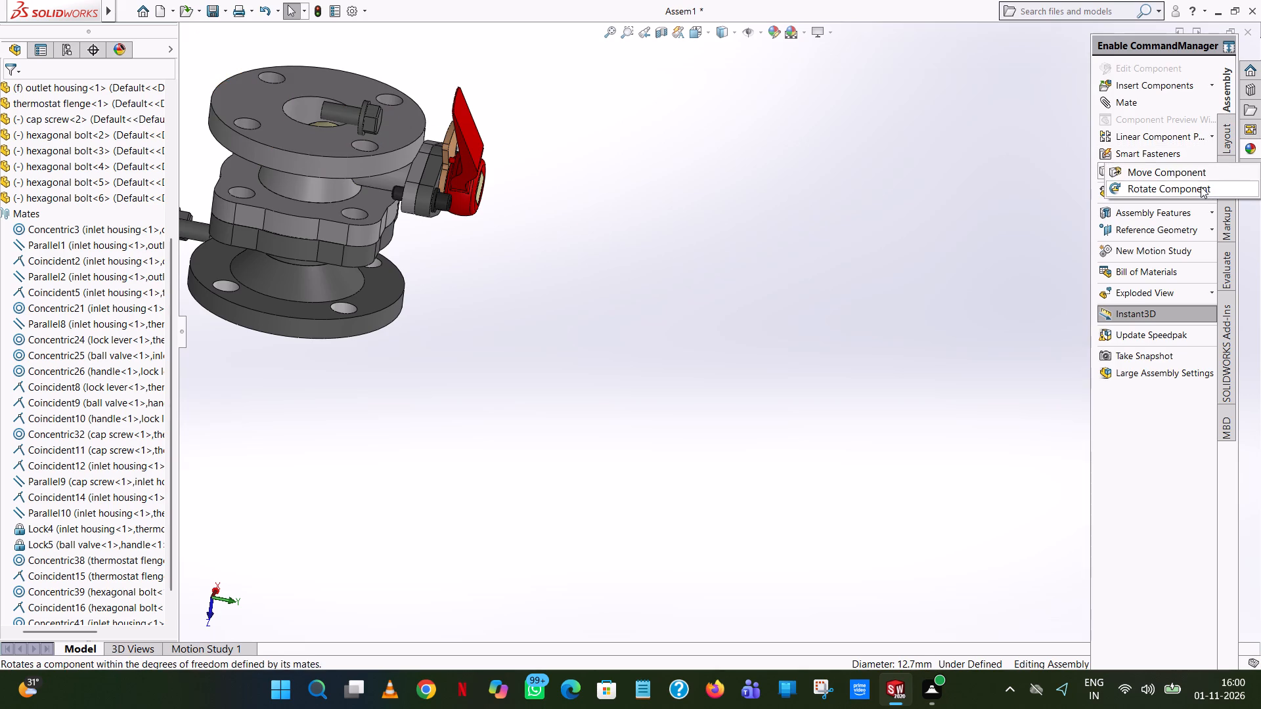
left_click(1201, 186)
left_click_drag(375, 131, 409, 44)
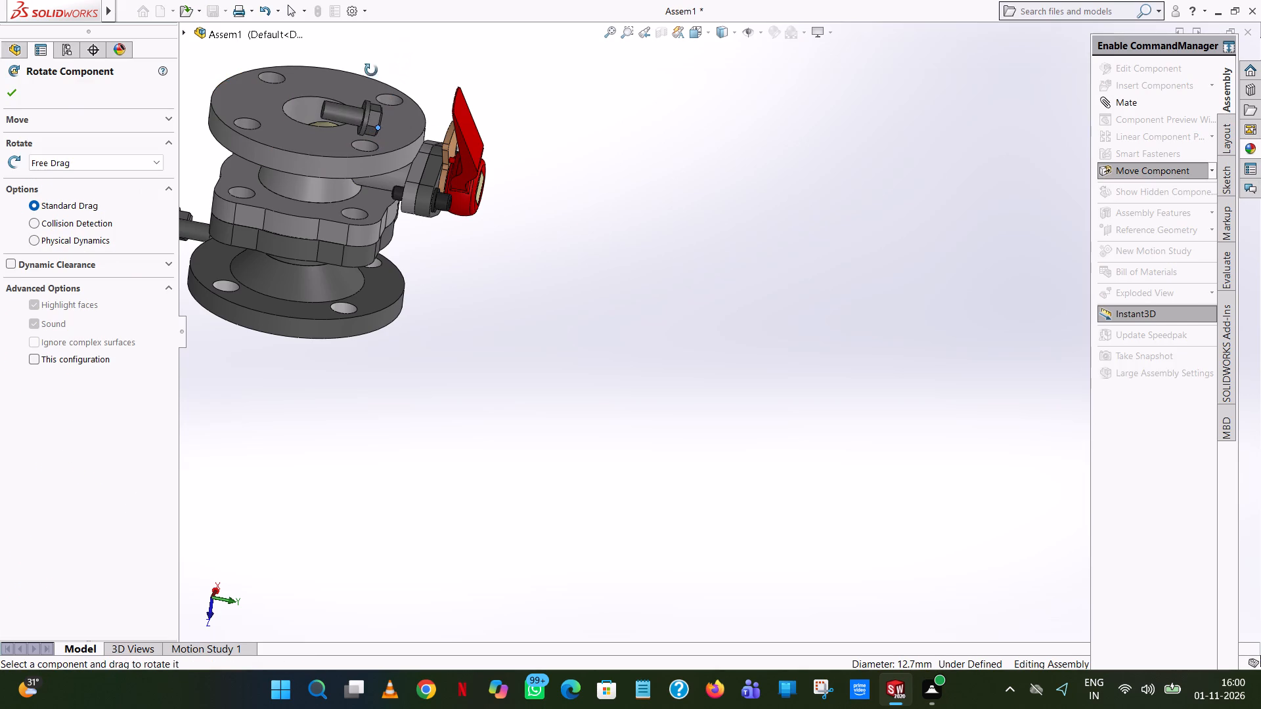
left_click_drag(334, 115, 447, 332)
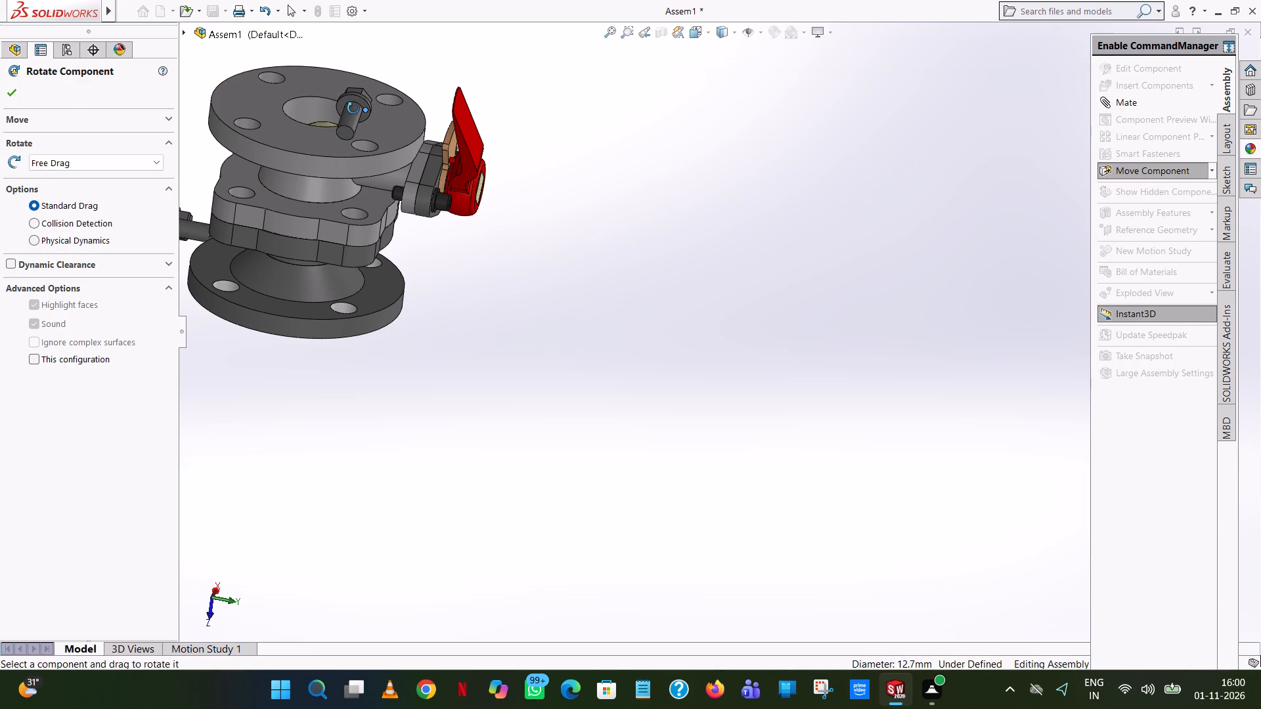
left_click_drag(342, 119, 365, 369)
left_click(0, 97)
left_click(5, 88)
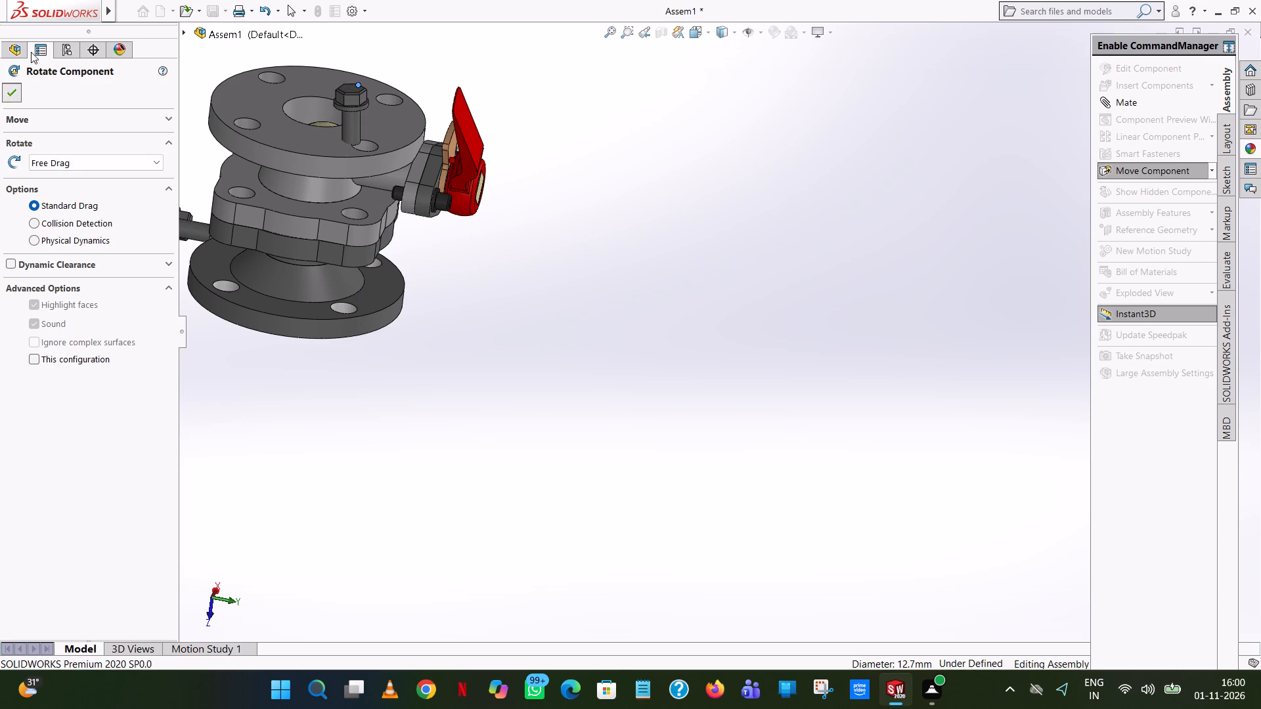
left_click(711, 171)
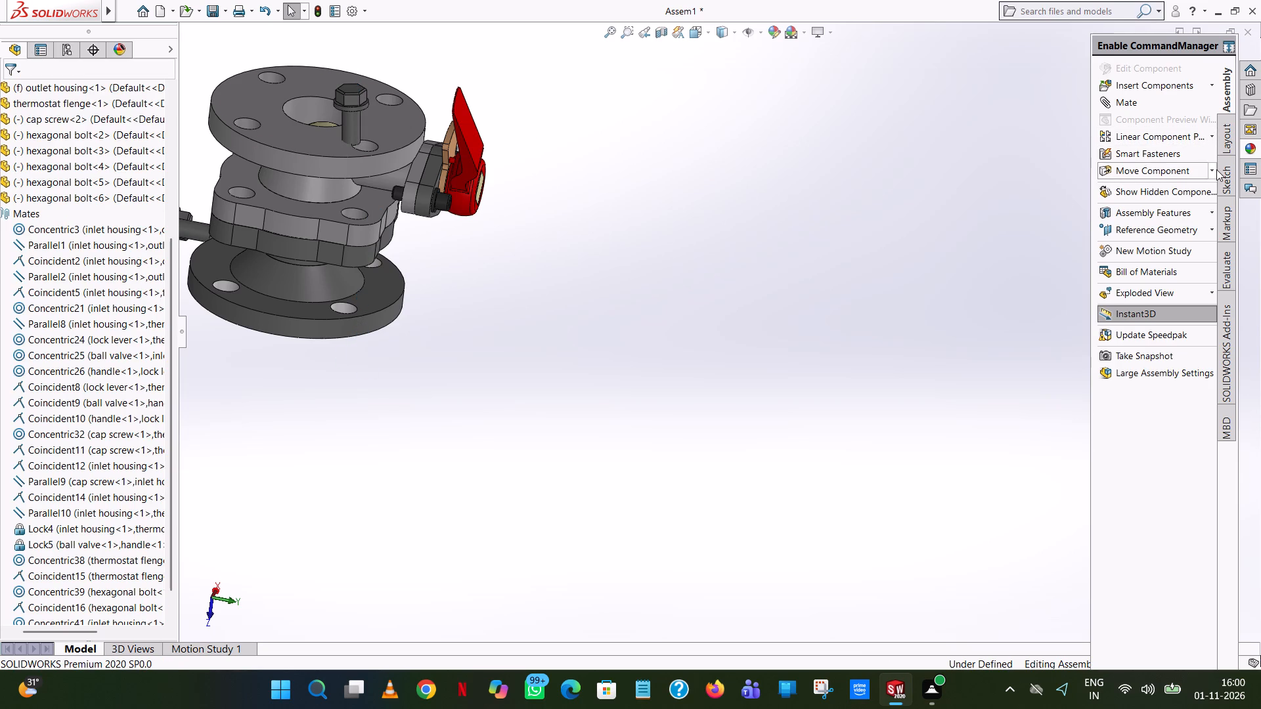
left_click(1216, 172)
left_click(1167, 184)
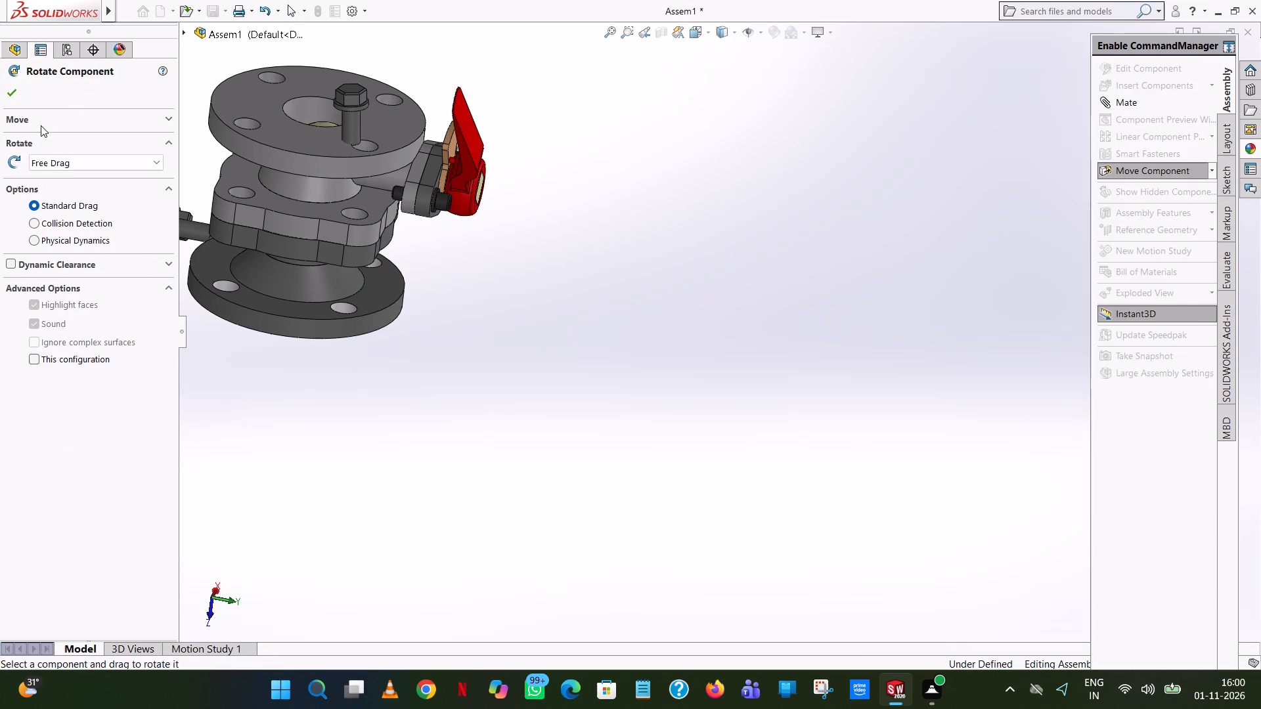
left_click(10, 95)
Add a Concentric mate between the reoriented hexagonal bolt's shank and the inlet housing's open joint-flange hole nearest the thermostat flange.
left_click(1103, 101)
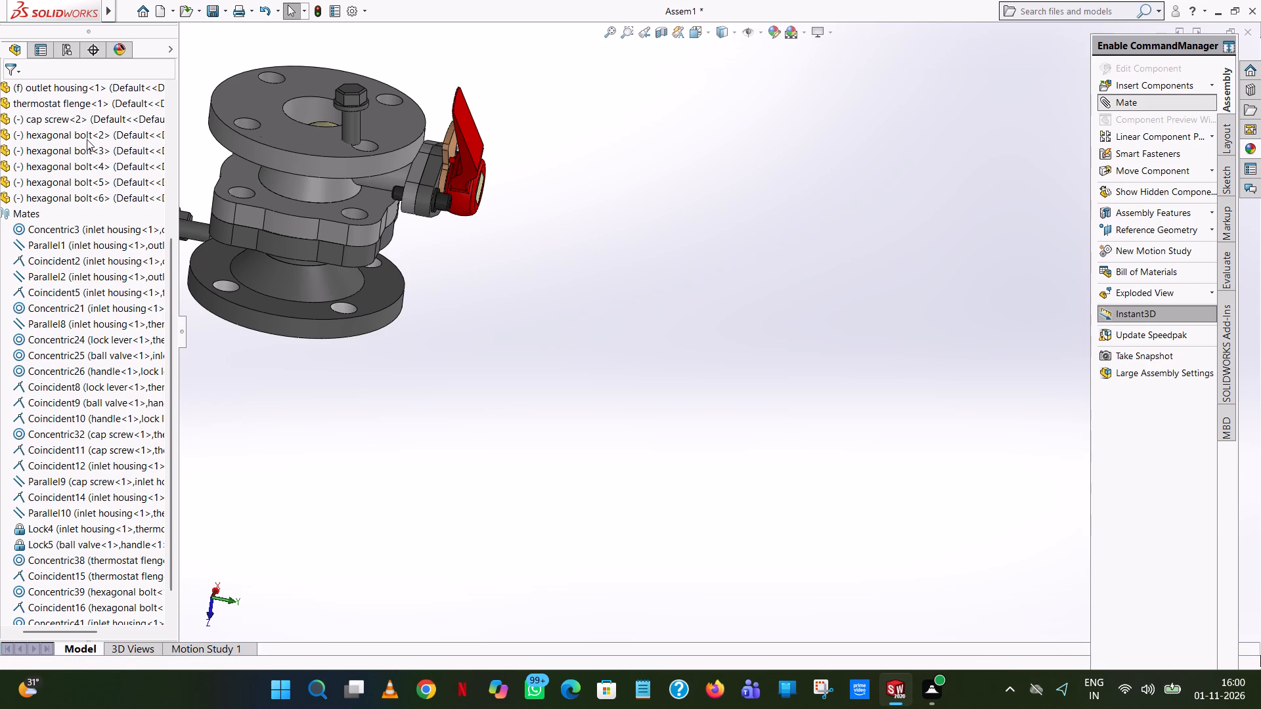
left_click(48, 339)
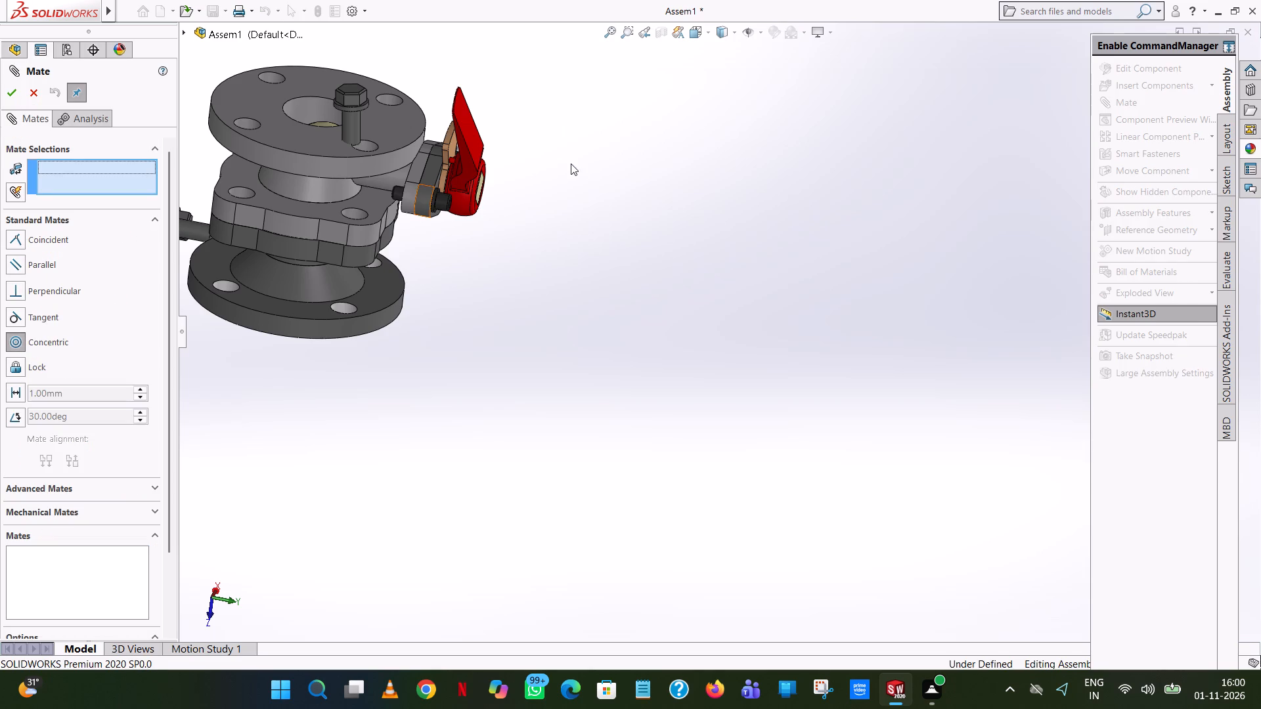
left_click(354, 129)
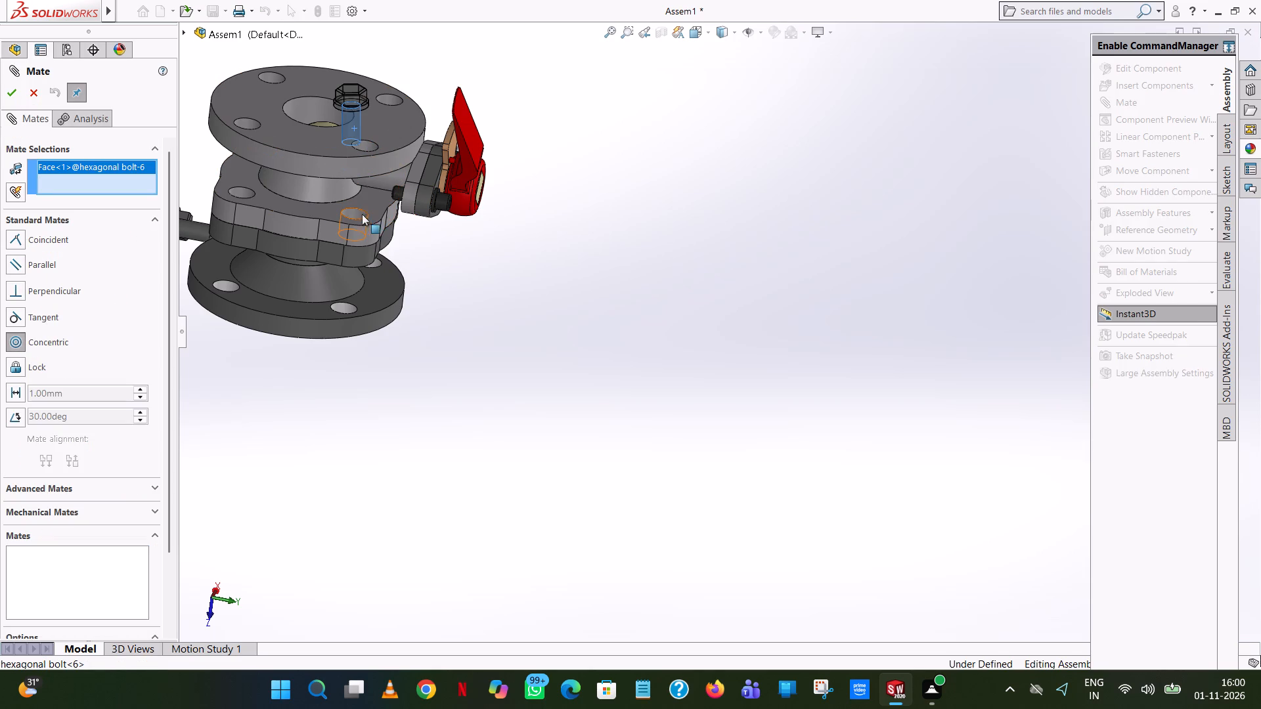
left_click(358, 214)
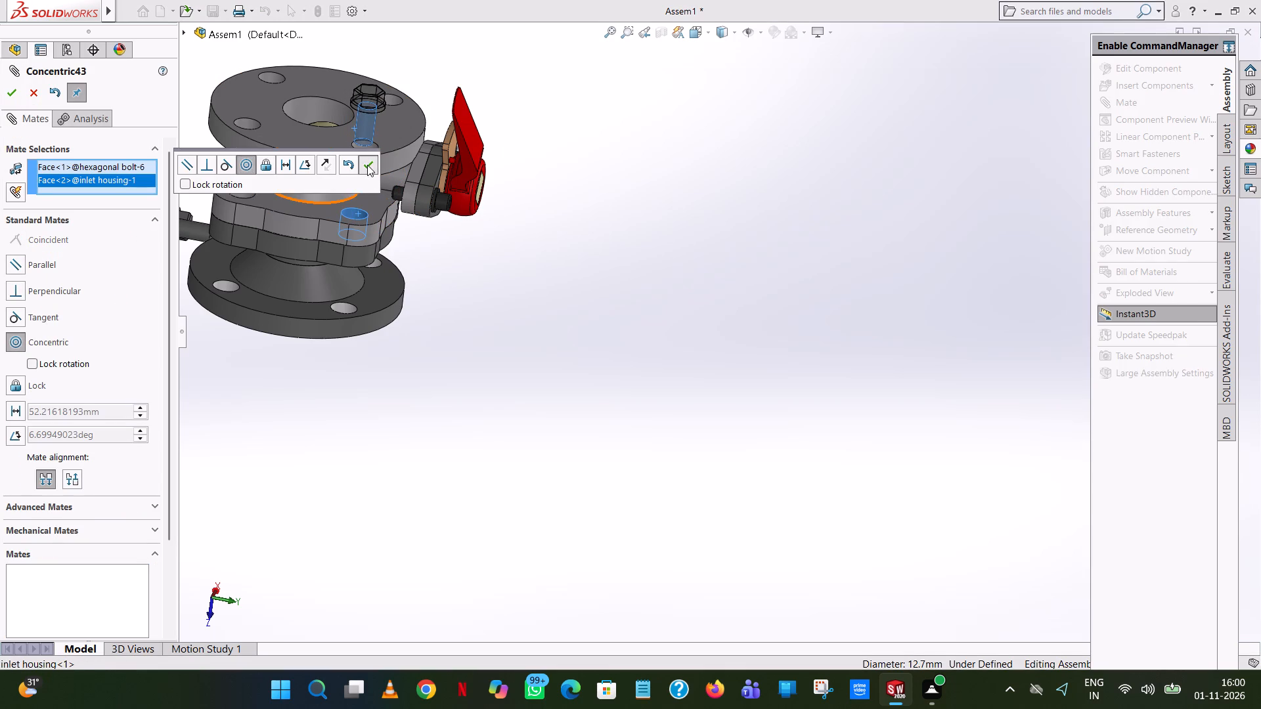
left_click(367, 165)
Add a Coincident mate between the third hexagonal bolt's lower collar edge and the inlet housing's joint-flange face.
left_click(65, 238)
scroll(397, 125, "down", 4)
middle_click_drag(397, 126, 422, 39)
scroll(418, 44, "up", 1)
left_click(485, 177)
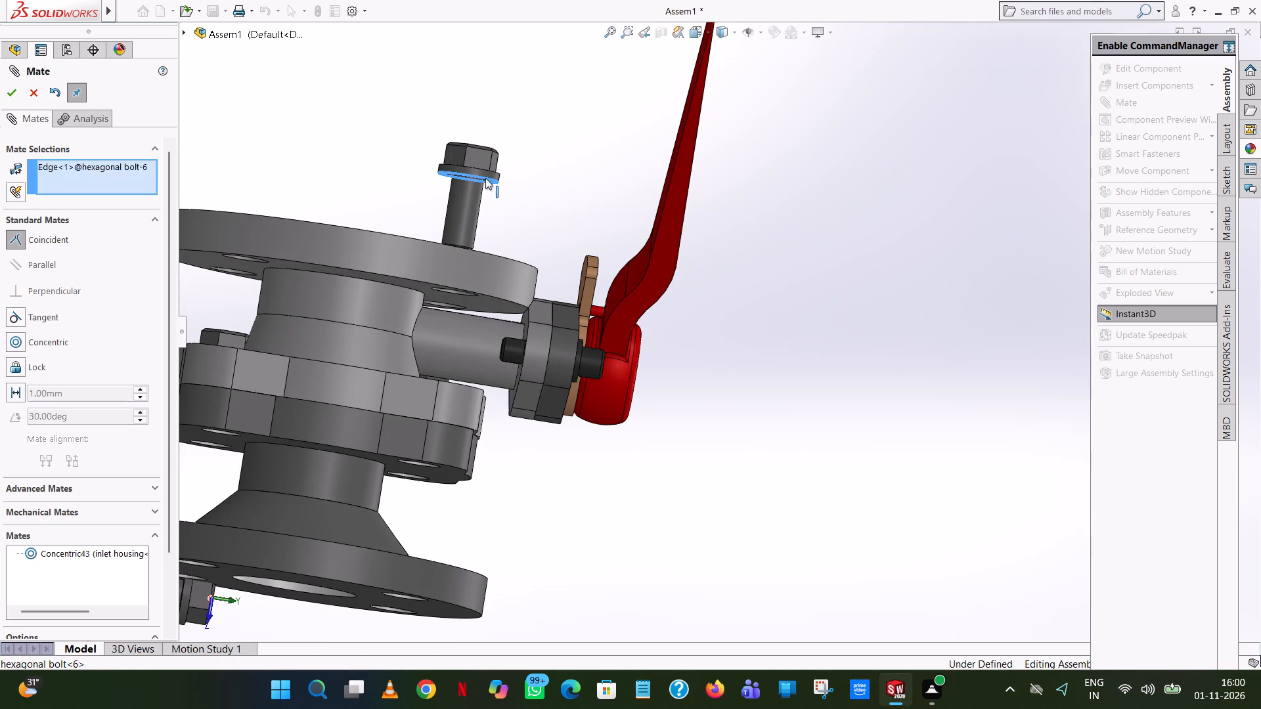
scroll(478, 297, "up", 2)
middle_click_drag(478, 297, 460, 404)
left_click(493, 360)
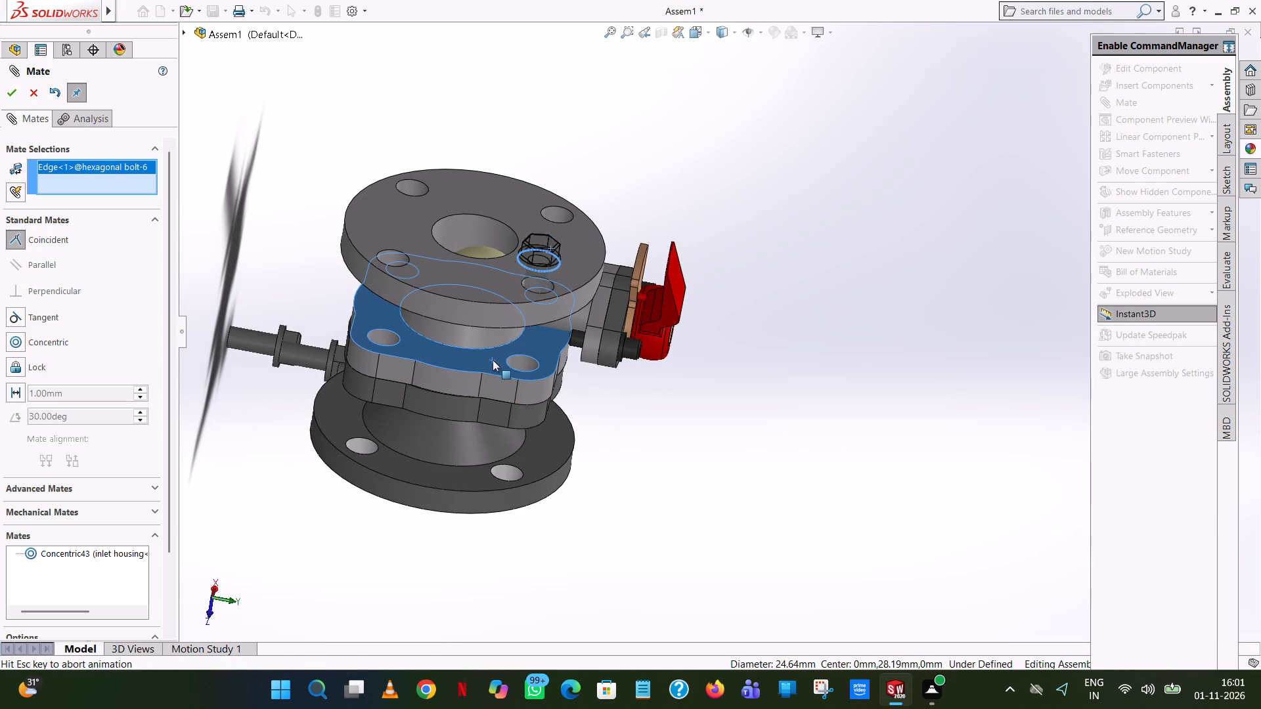
left_click(598, 382)
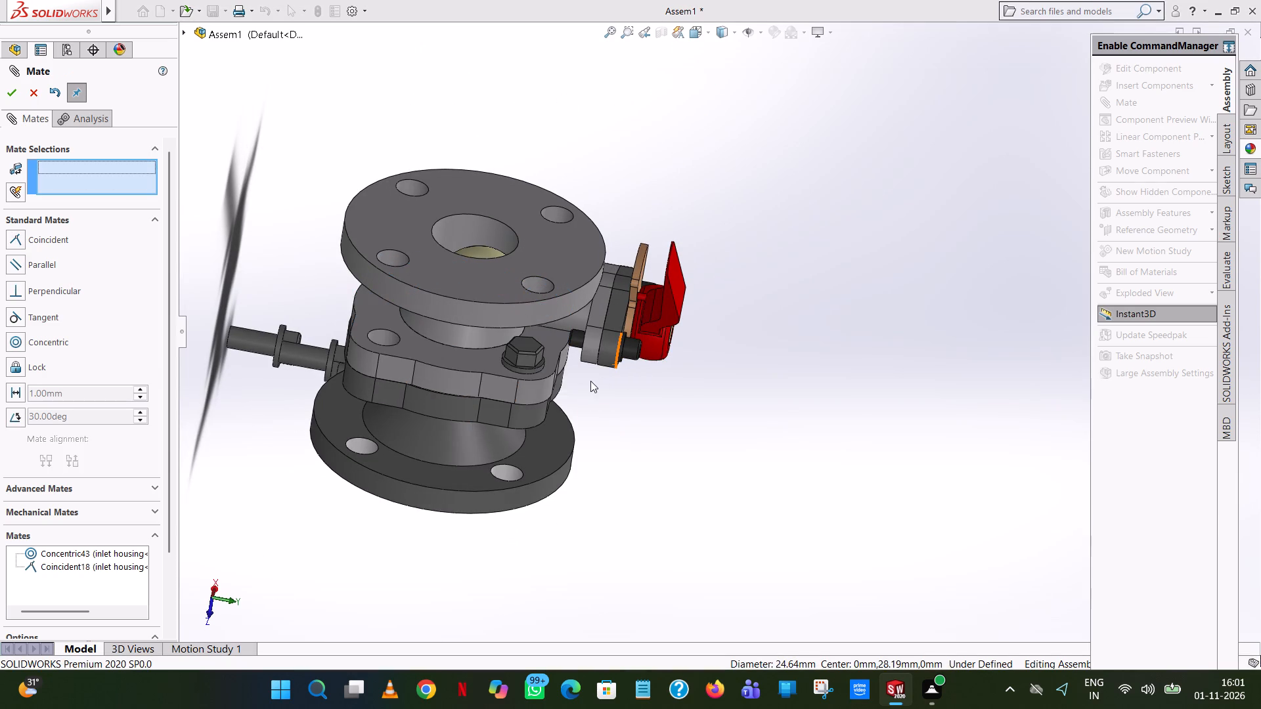
Move the loose hexagonal bolt nearest the outlet housing's flange out of its row to just beyond the inlet housing's outer flange.
scroll(589, 379, "up", 1)
middle_click_drag(588, 379, 508, 112)
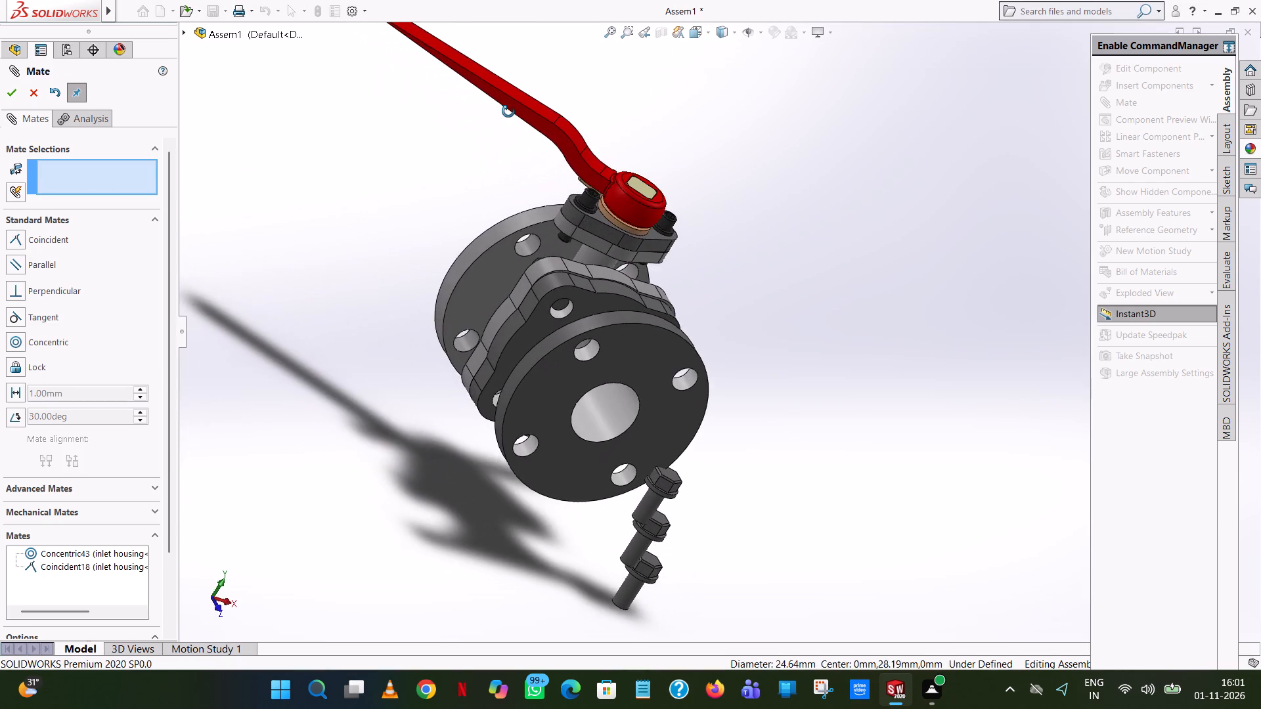
middle_click_drag(508, 112, 524, 133)
left_click_drag(652, 509, 350, 410)
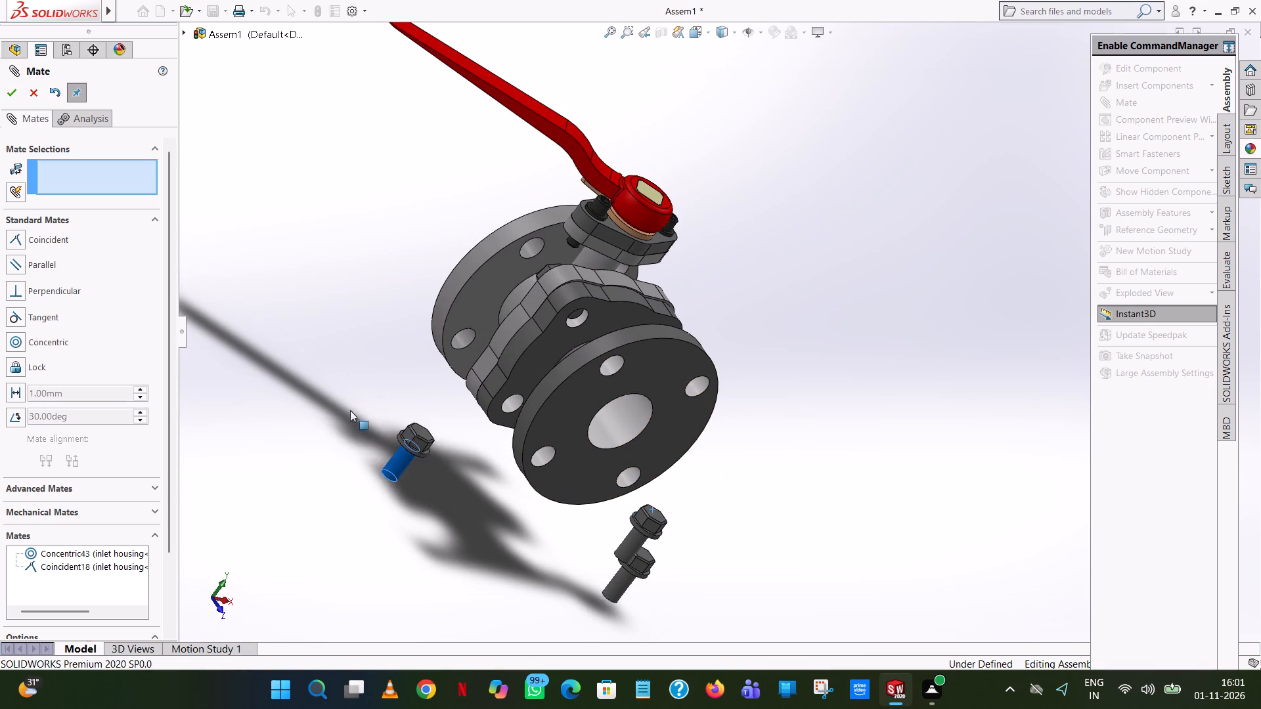
left_click_drag(350, 410, 410, 172)
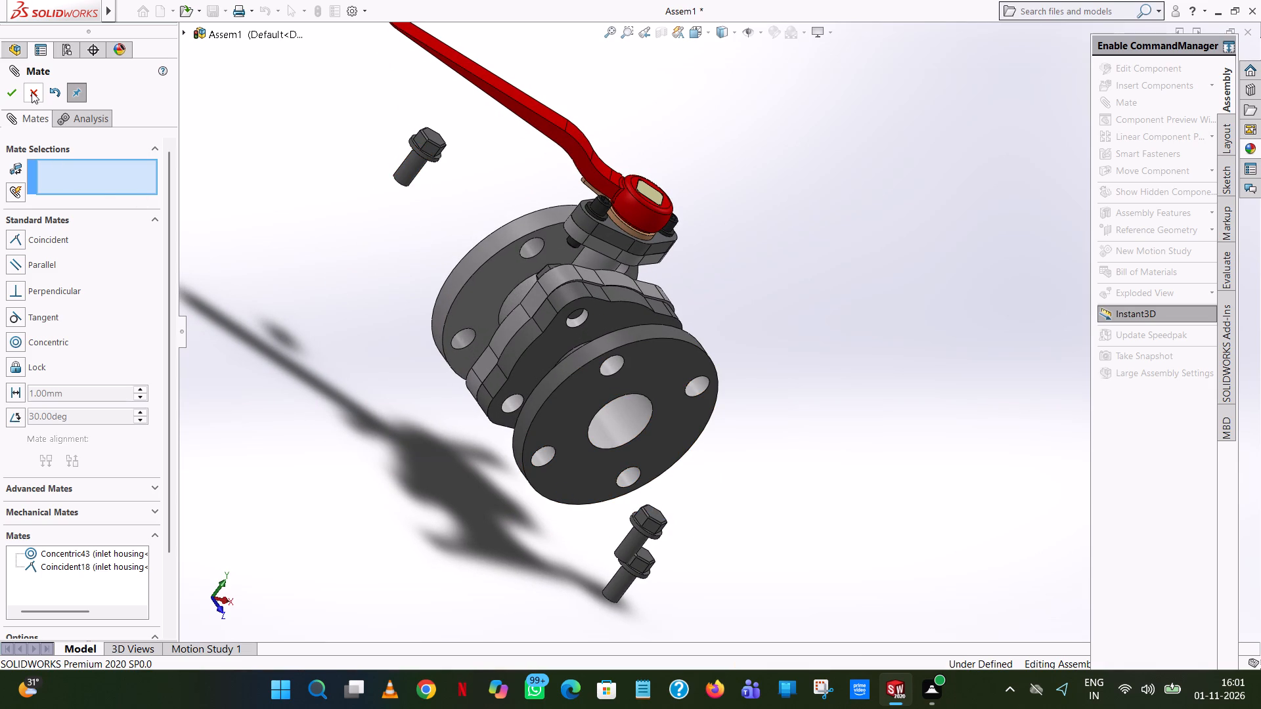
left_click(32, 92)
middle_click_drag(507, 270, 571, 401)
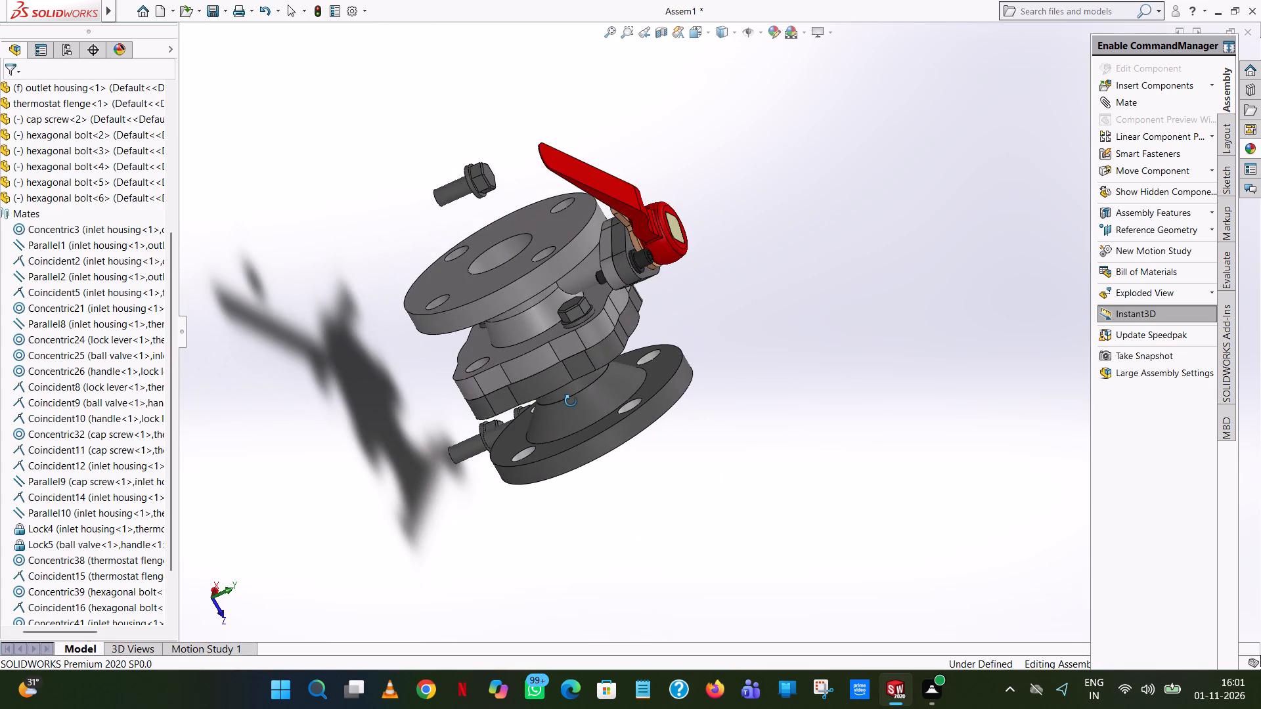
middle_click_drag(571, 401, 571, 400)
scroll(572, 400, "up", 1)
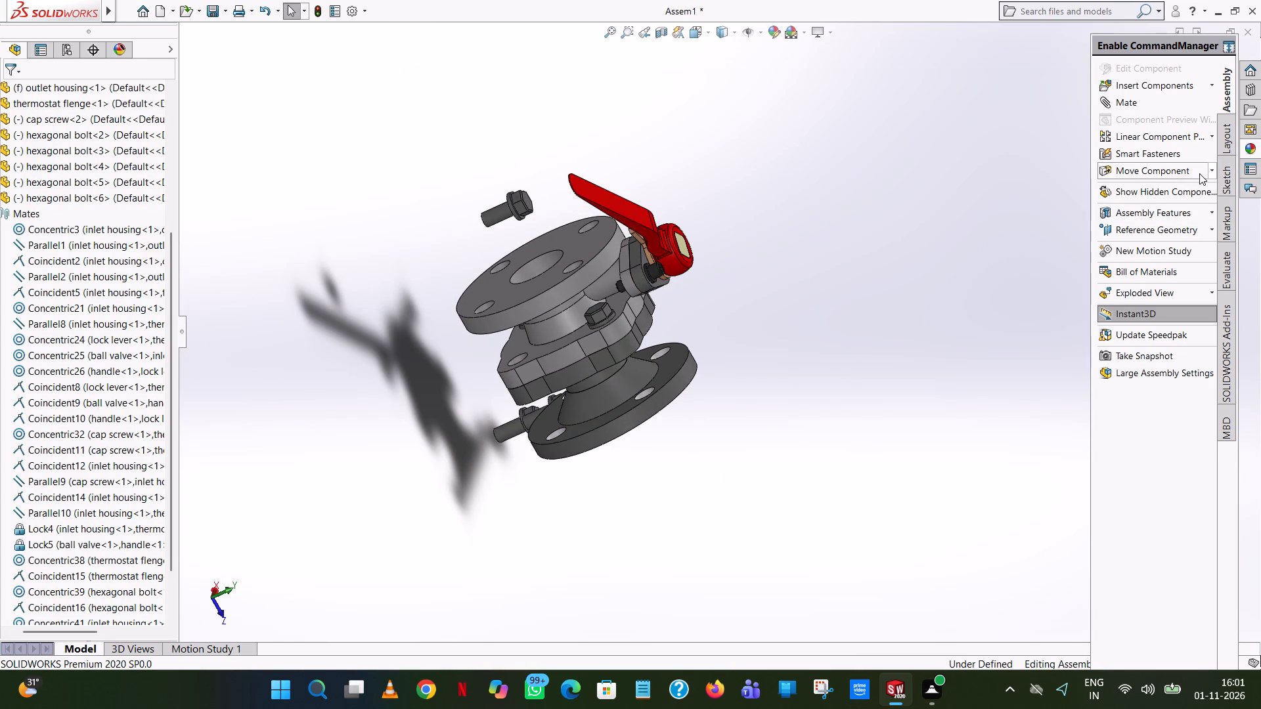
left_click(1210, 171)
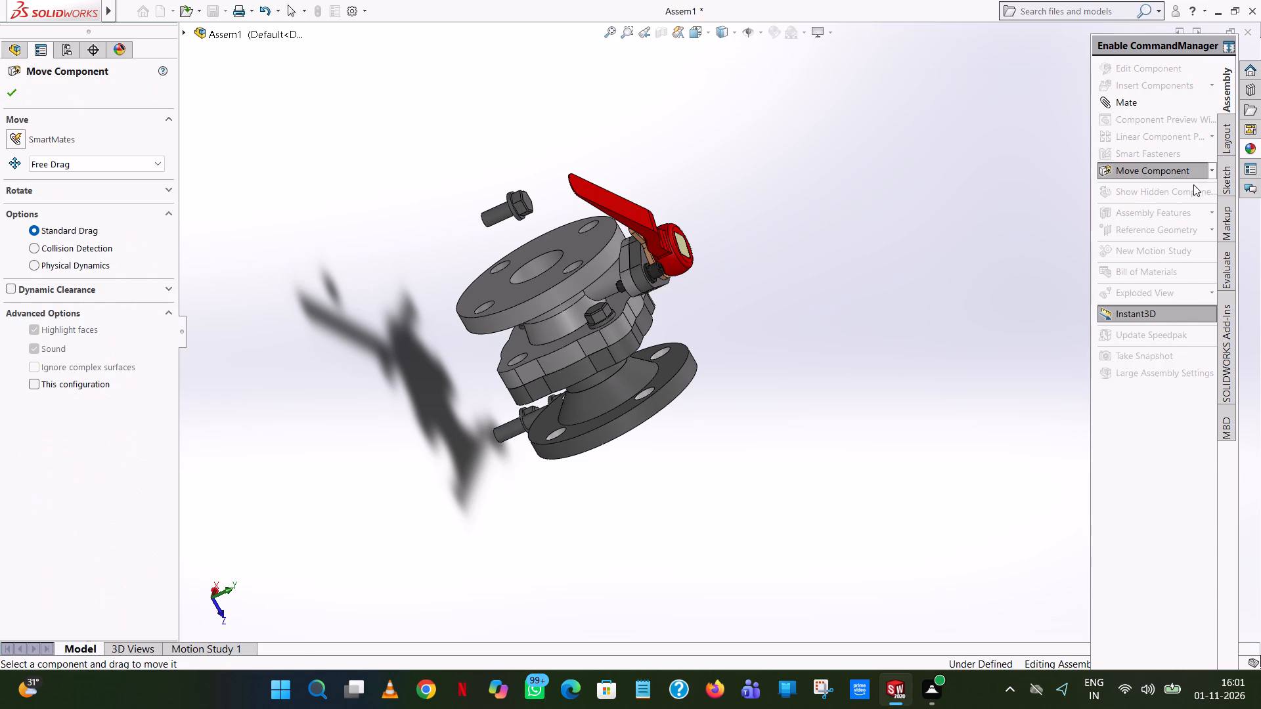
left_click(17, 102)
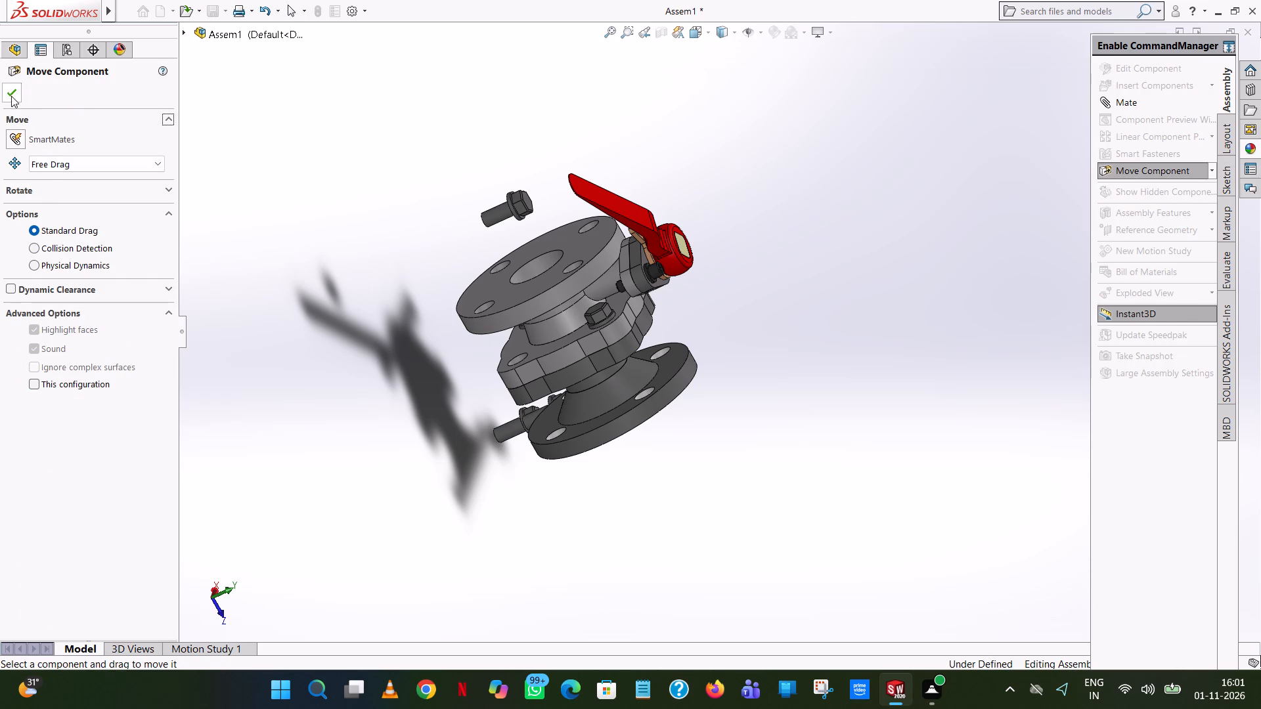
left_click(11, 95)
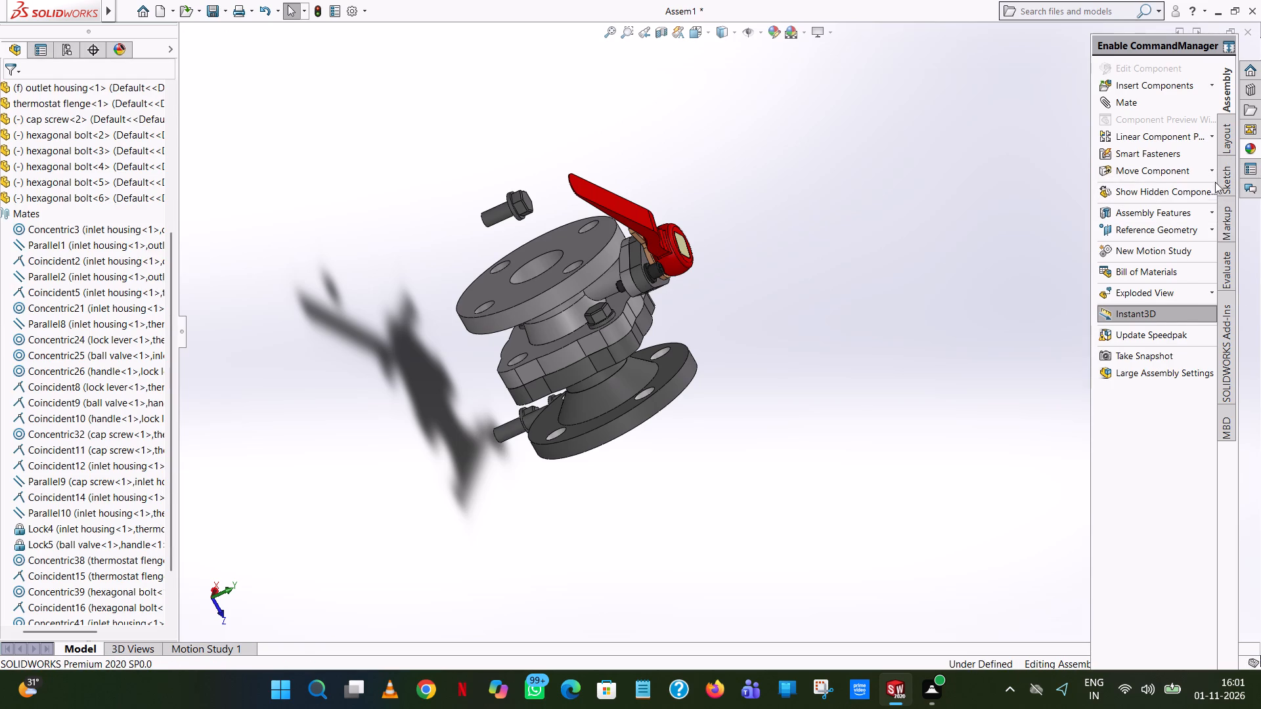
Rotate the freed hexagonal bolt with Rotate Component until its shank points down toward the valve's joint flange.
left_click(1215, 172)
left_click(1180, 184)
left_click_drag(489, 229, 495, 230)
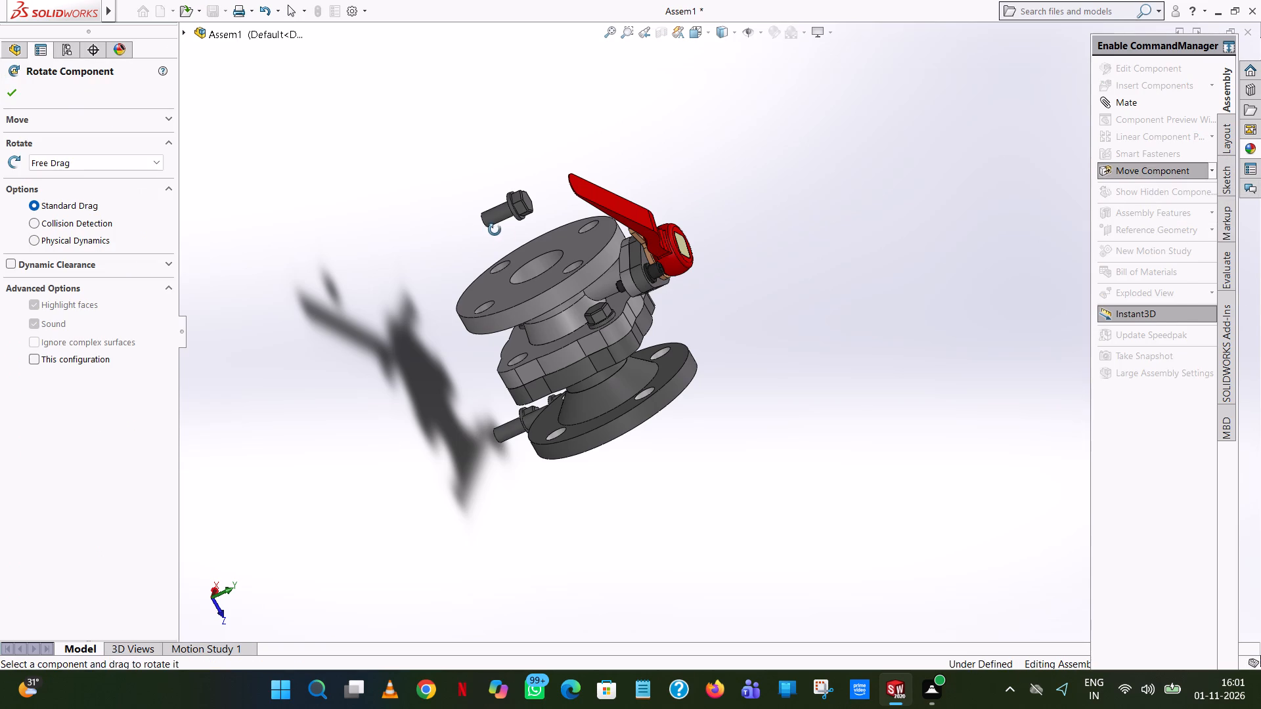
left_click_drag(495, 230, 617, 334)
left_click_drag(535, 216, 527, 148)
left_click_drag(491, 215, 568, 264)
left_click_drag(497, 217, 617, 402)
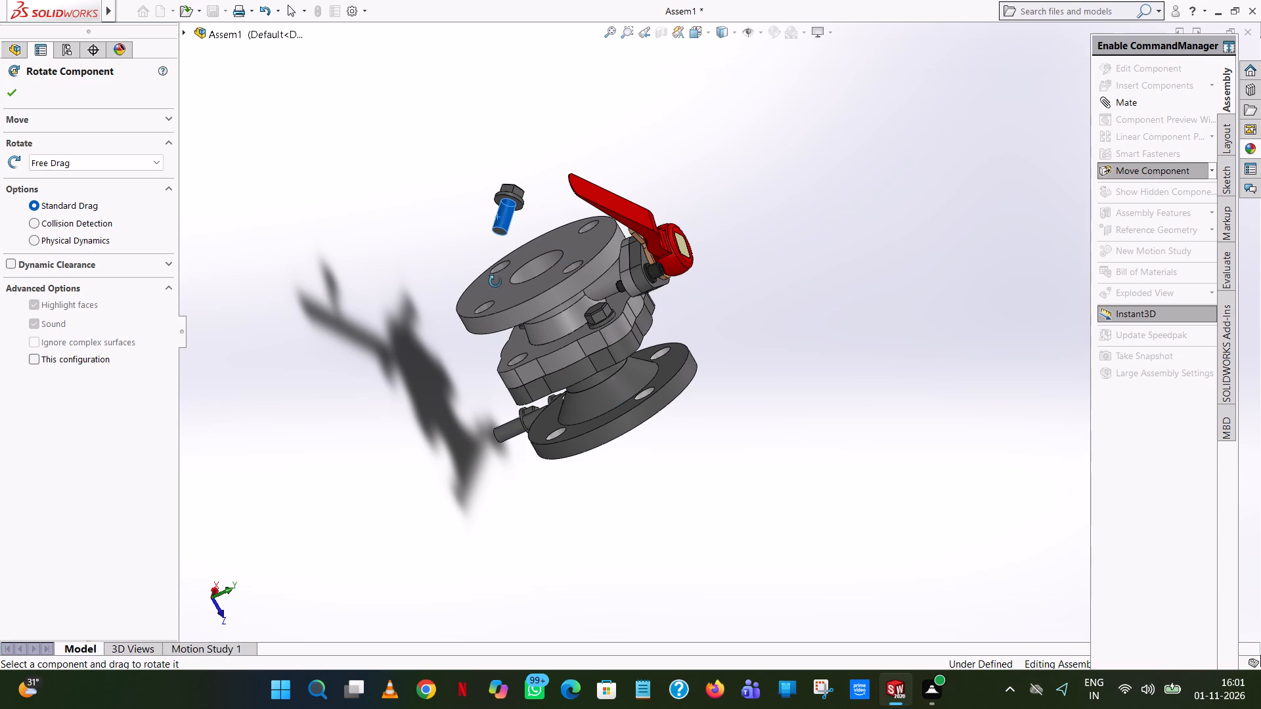
left_click_drag(502, 236, 542, 437)
left_click_drag(518, 202, 514, 194)
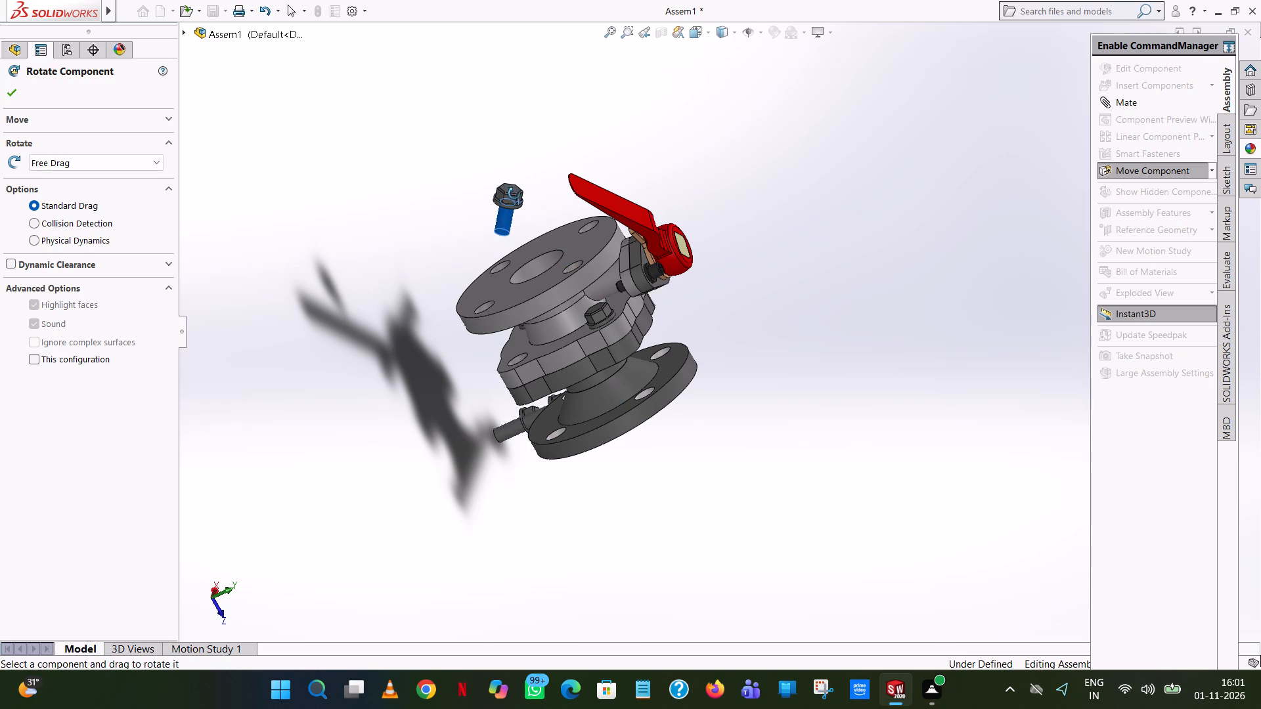
left_click_drag(514, 194, 233, 152)
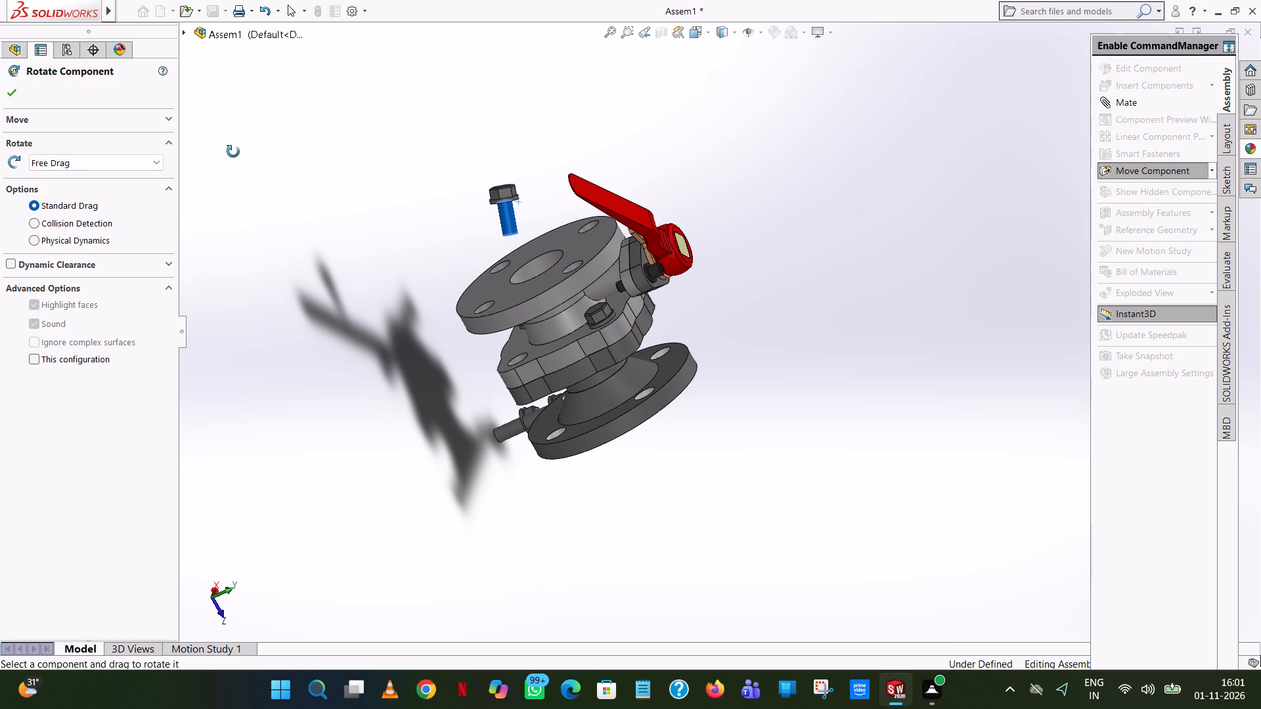
left_click_drag(233, 152, 213, 150)
left_click(16, 98)
Add a Concentric mate between the freed hexagonal bolt's shank and the inlet housing's remaining open joint-flange hole.
middle_click_drag(778, 418, 728, 404)
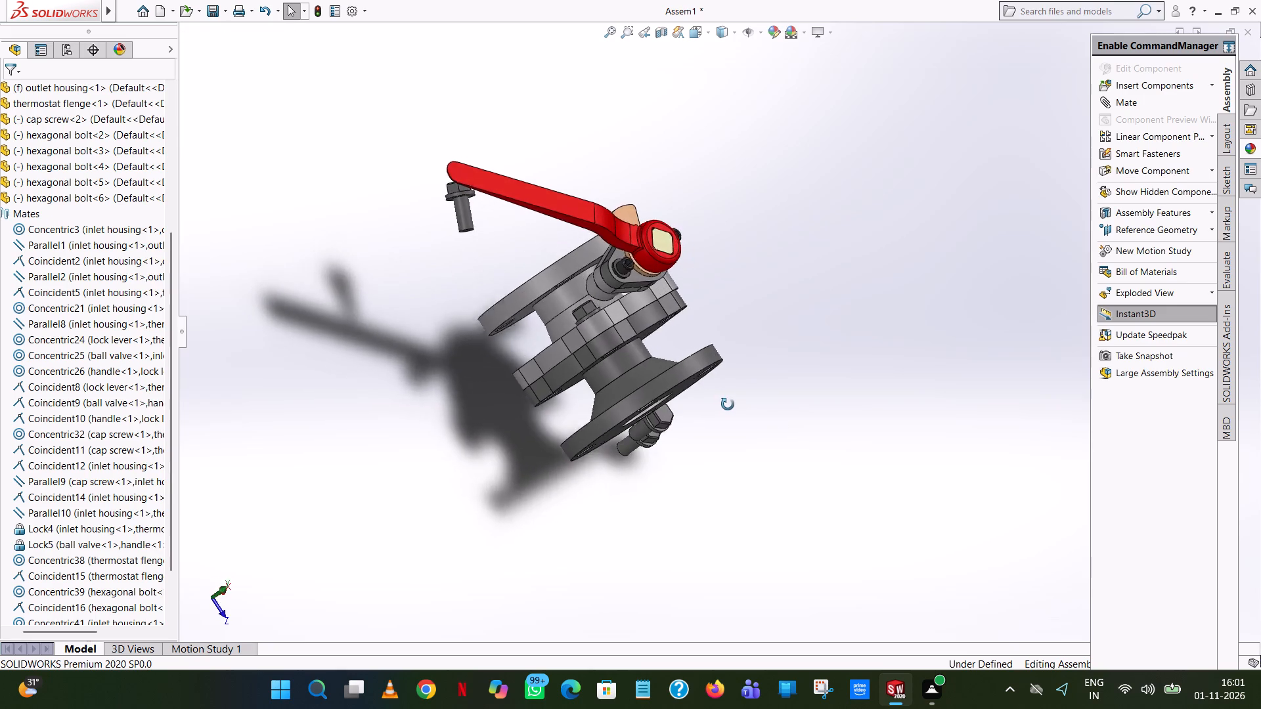
middle_click_drag(728, 404, 734, 331)
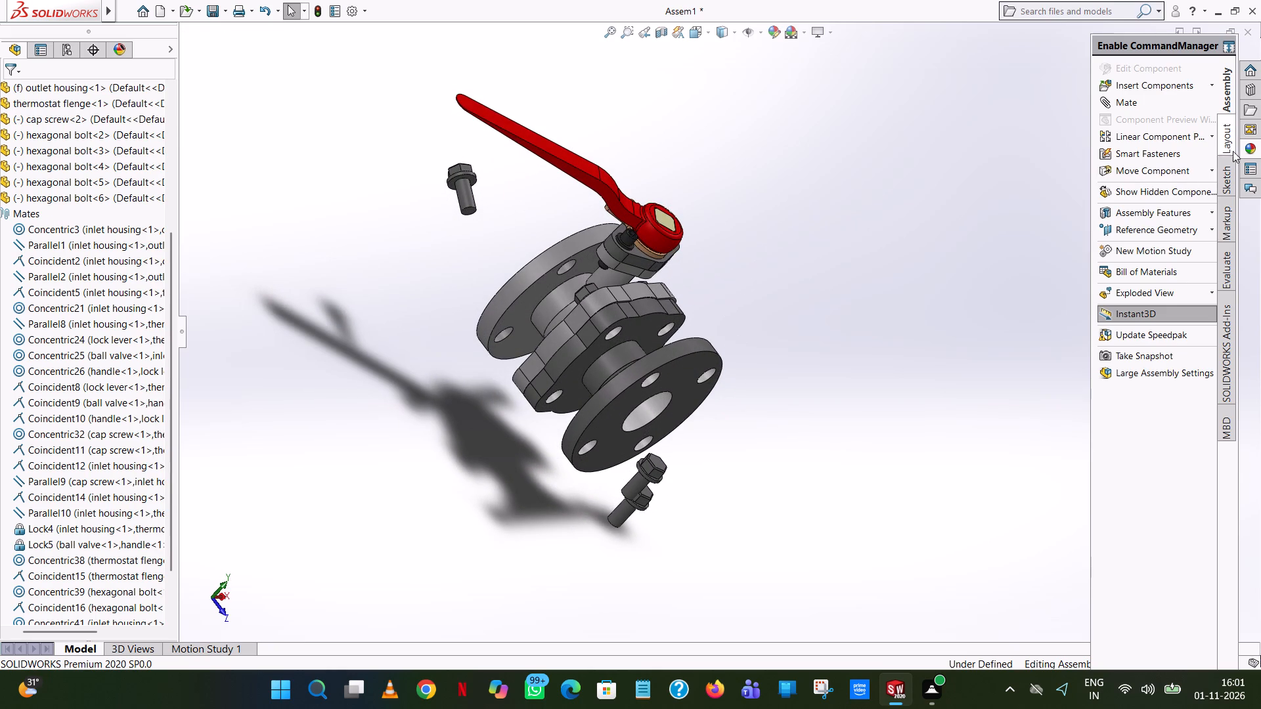
left_click(1141, 95)
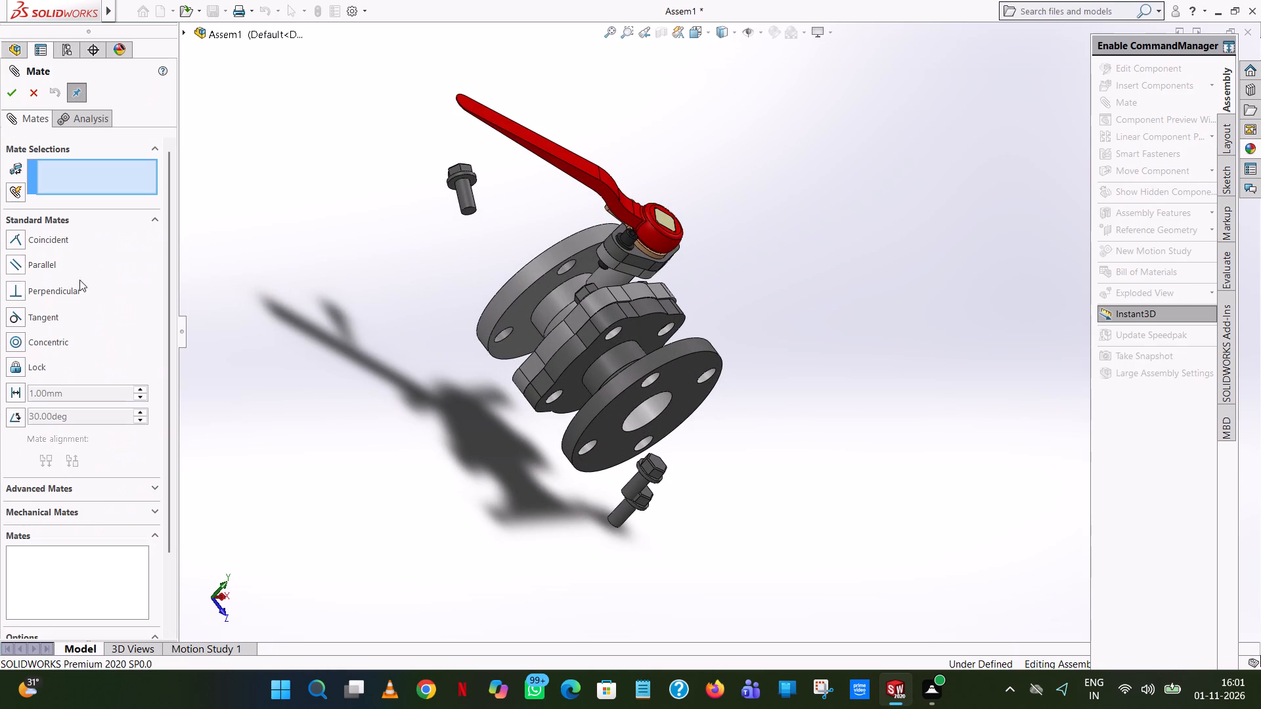
left_click(49, 340)
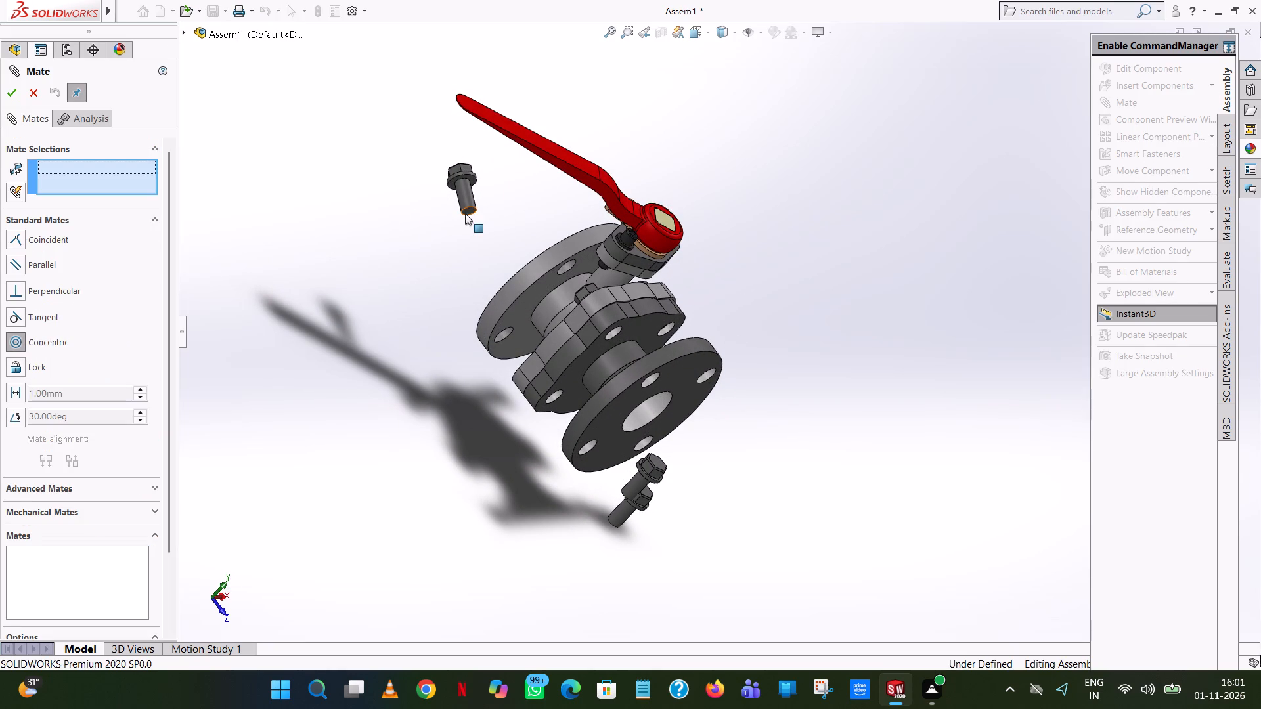
left_click(470, 198)
middle_click_drag(437, 308, 544, 326)
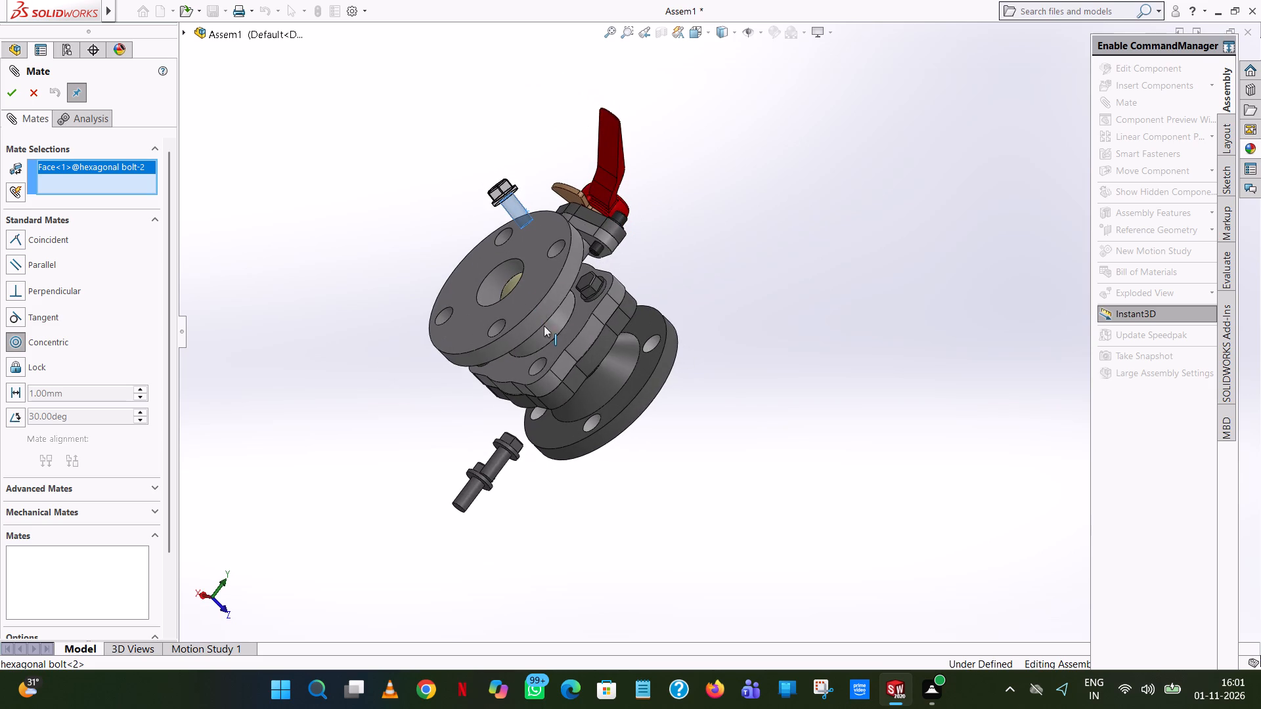
middle_click_drag(544, 326, 543, 326)
left_click(536, 368)
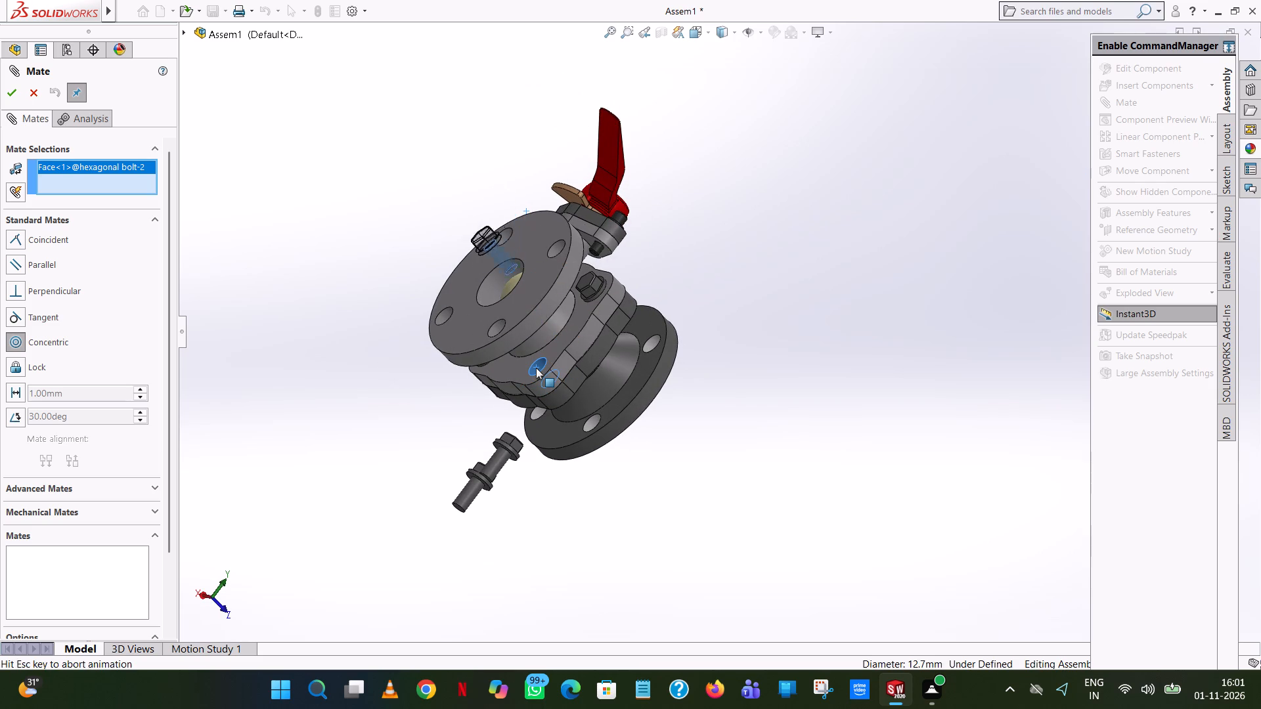
left_click(514, 391)
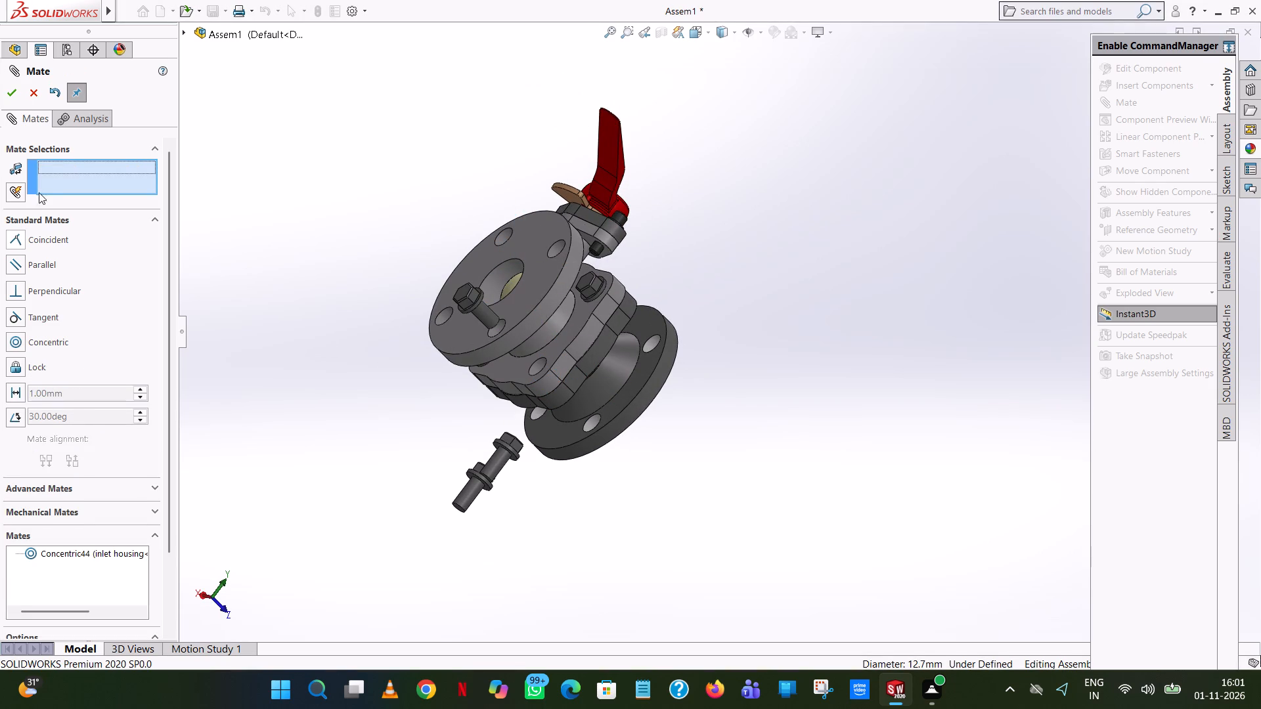
Add a Coincident mate between the fourth hexagonal bolt's lower collar edge and the inlet housing's joint-flange face.
left_click(49, 240)
middle_click_drag(386, 318, 314, 284)
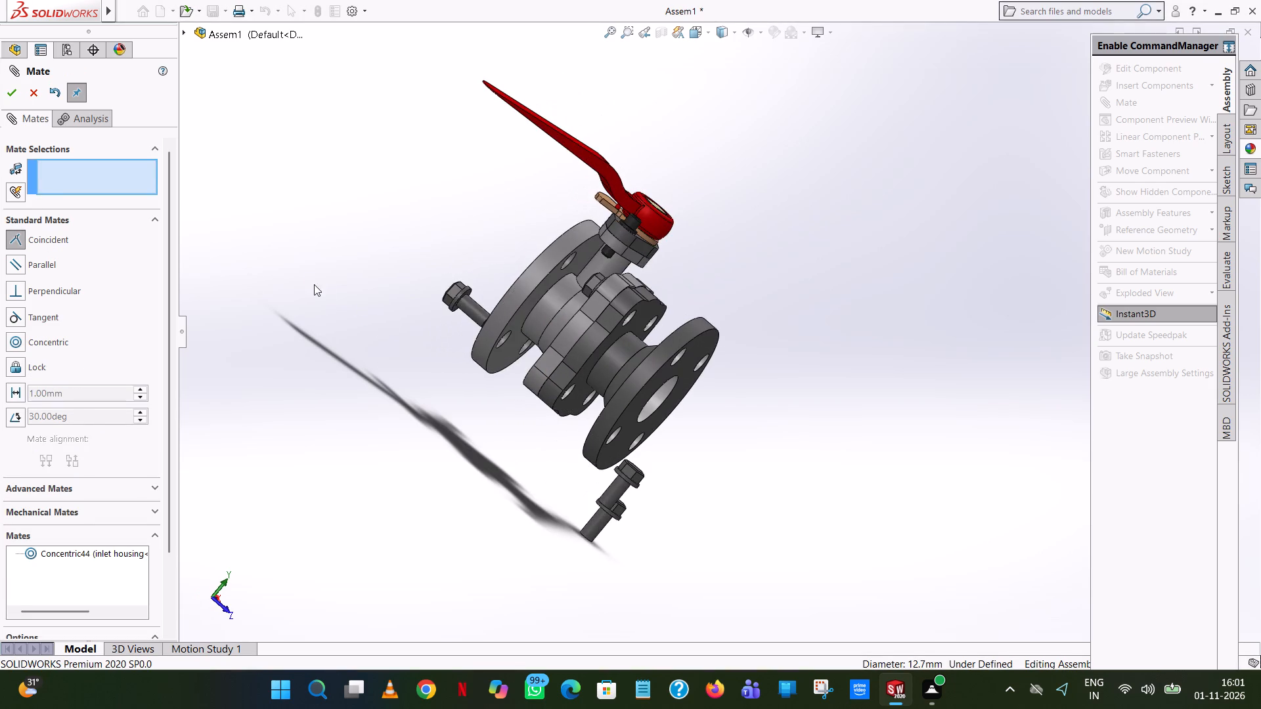
scroll(455, 283, "down", 7)
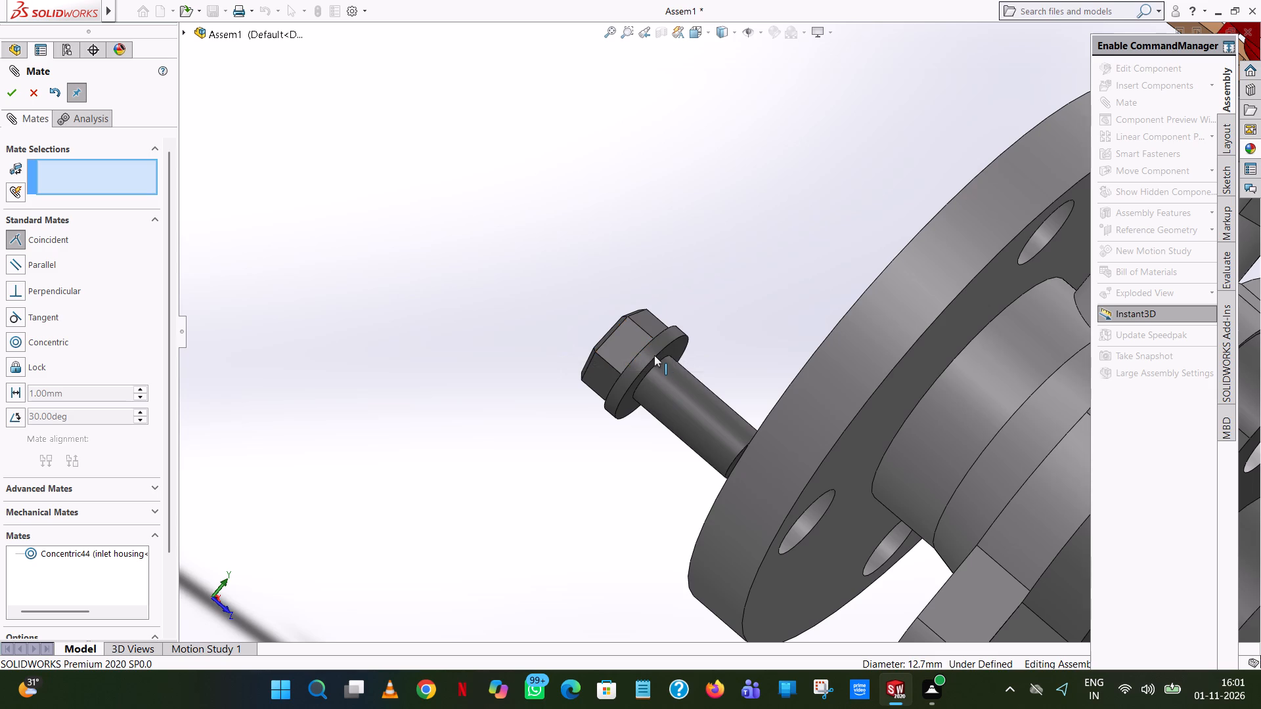
left_click(654, 355)
left_click(651, 362)
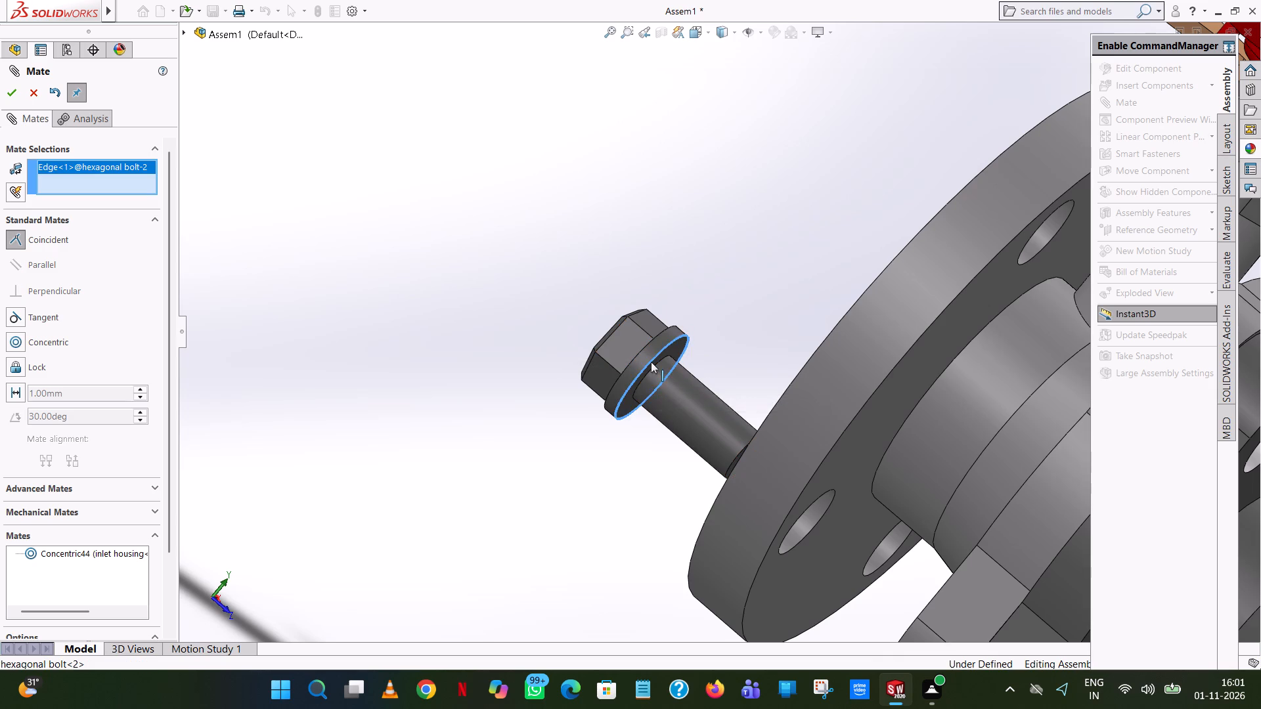
scroll(651, 363, "up", 8)
middle_click_drag(717, 409, 752, 497)
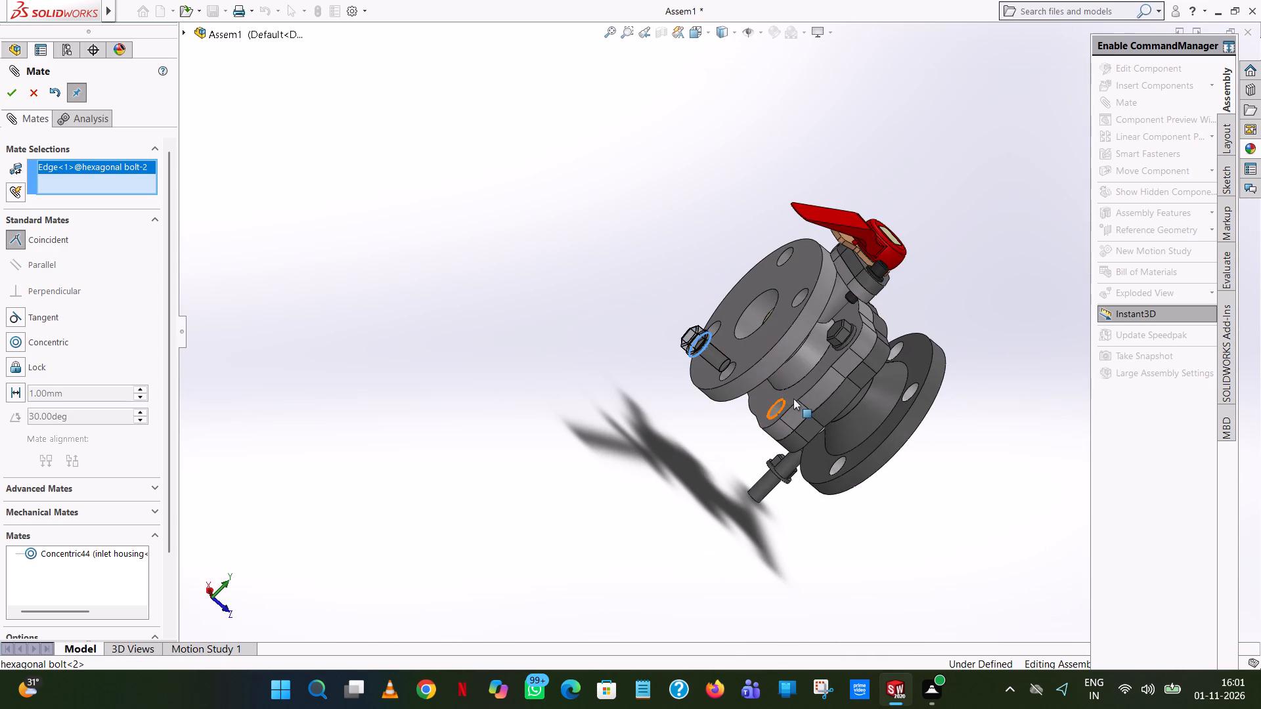
left_click(796, 391)
left_click(797, 391)
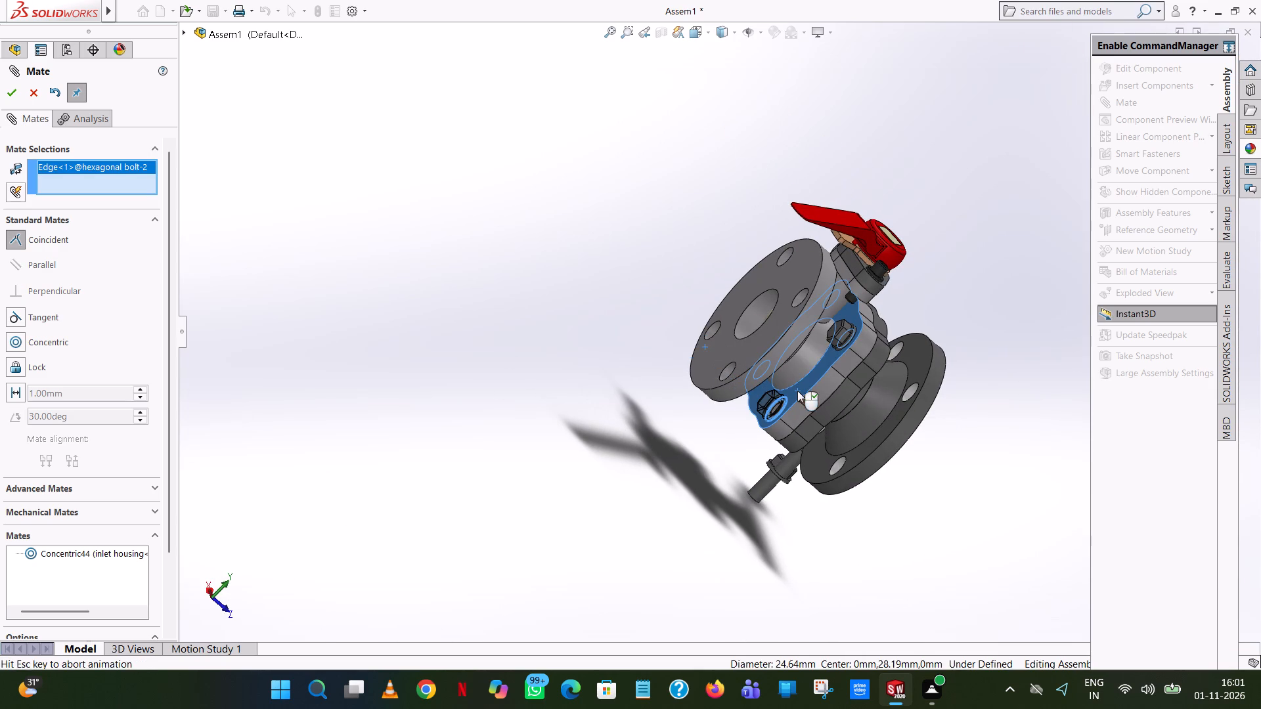
left_click(922, 416)
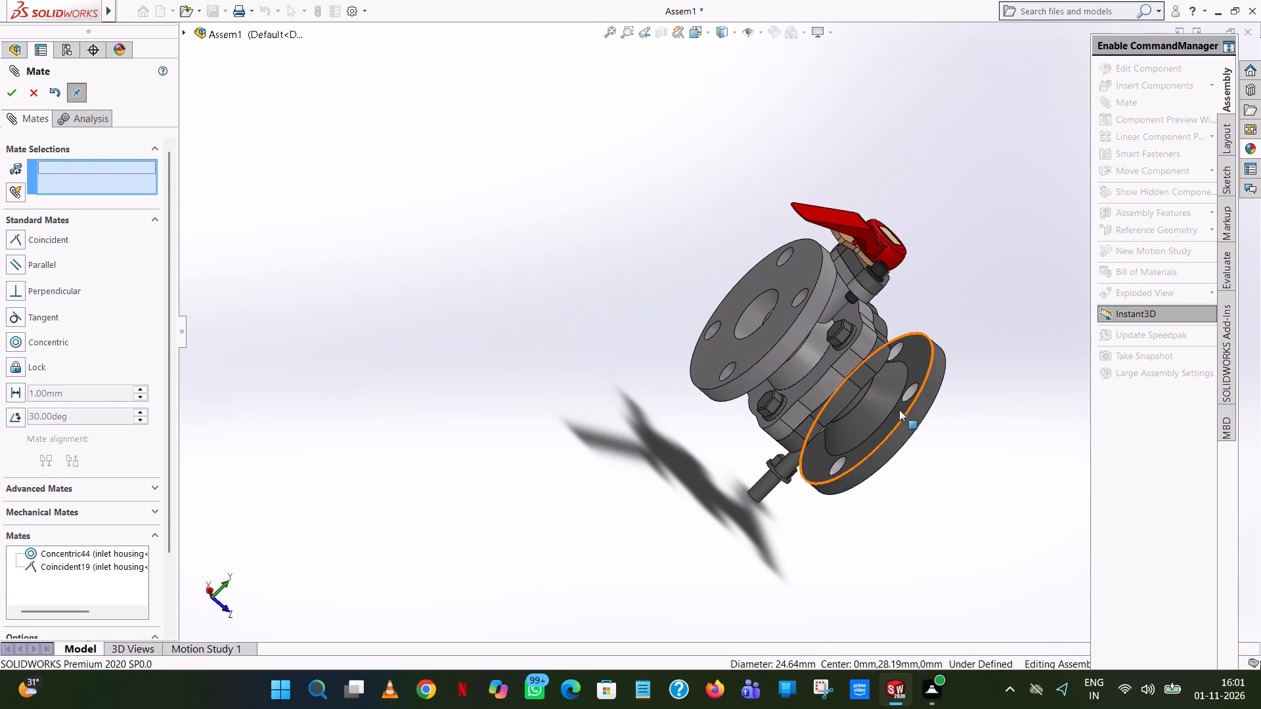
Move the lower of the two loose hexagonal bolts away from the other to beyond the inlet housing's outer flange.
middle_click_drag(896, 410, 585, 457)
scroll(701, 352, "up", 1)
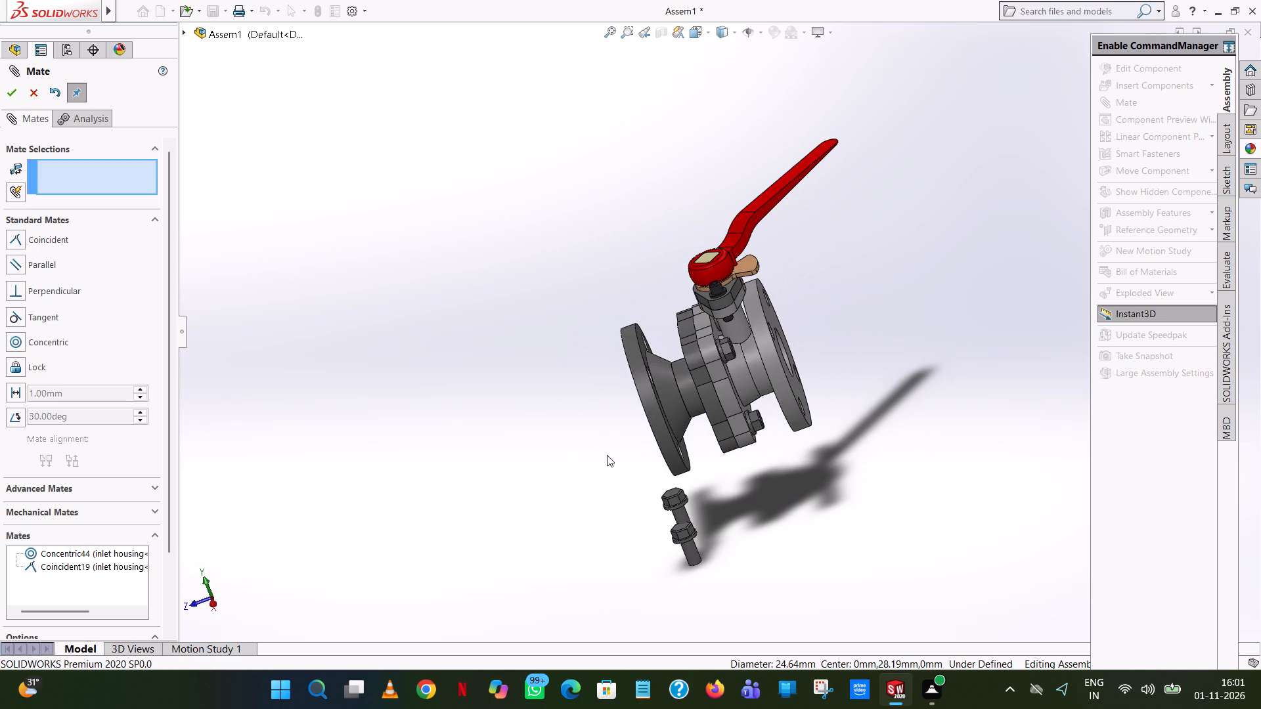
left_click_drag(683, 553, 810, 522)
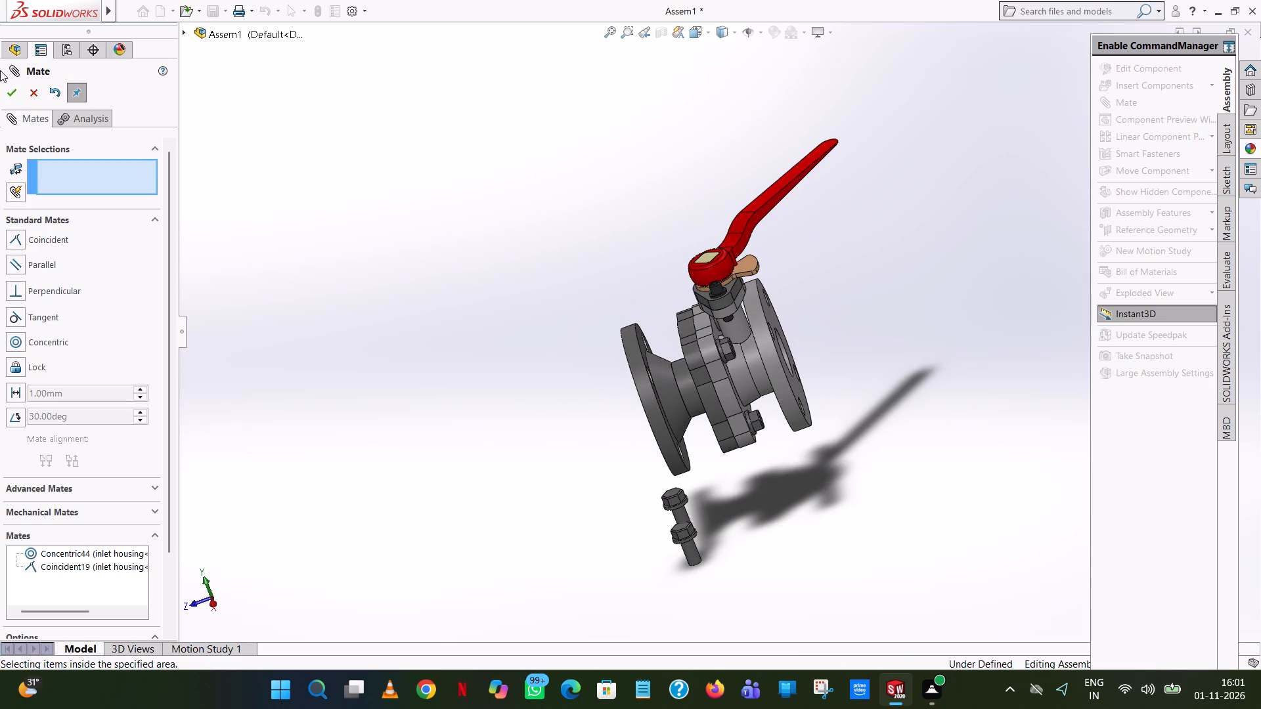
left_click(14, 93)
left_click_drag(694, 553, 925, 315)
left_click(984, 492)
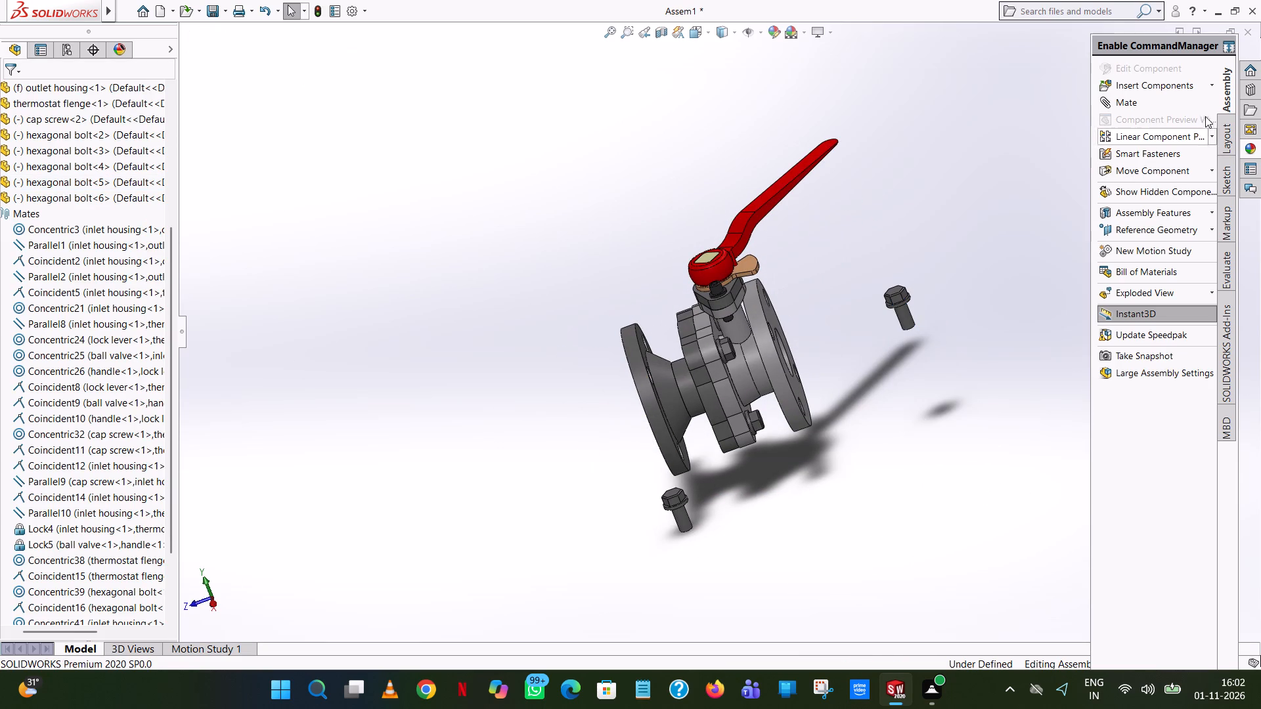
Rotate the separated hexagonal bolt with Rotate Component until its shank points toward the inlet housing.
left_click(1212, 171)
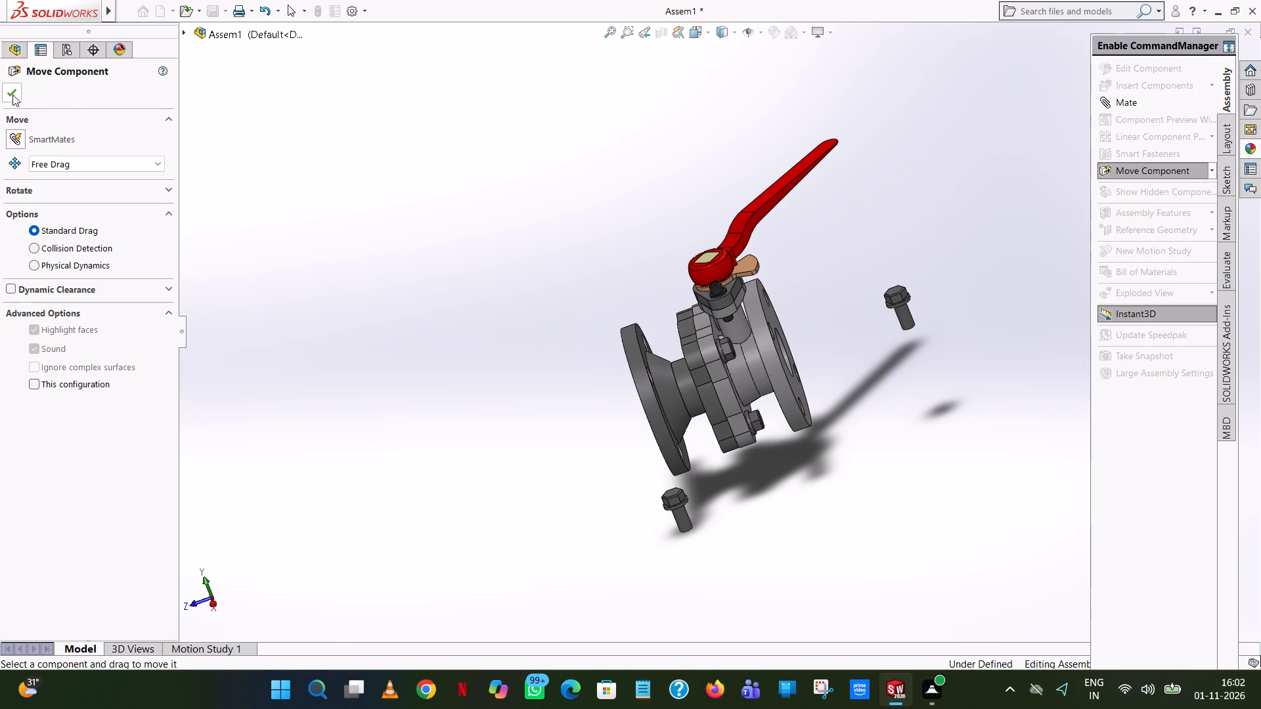
left_click(12, 94)
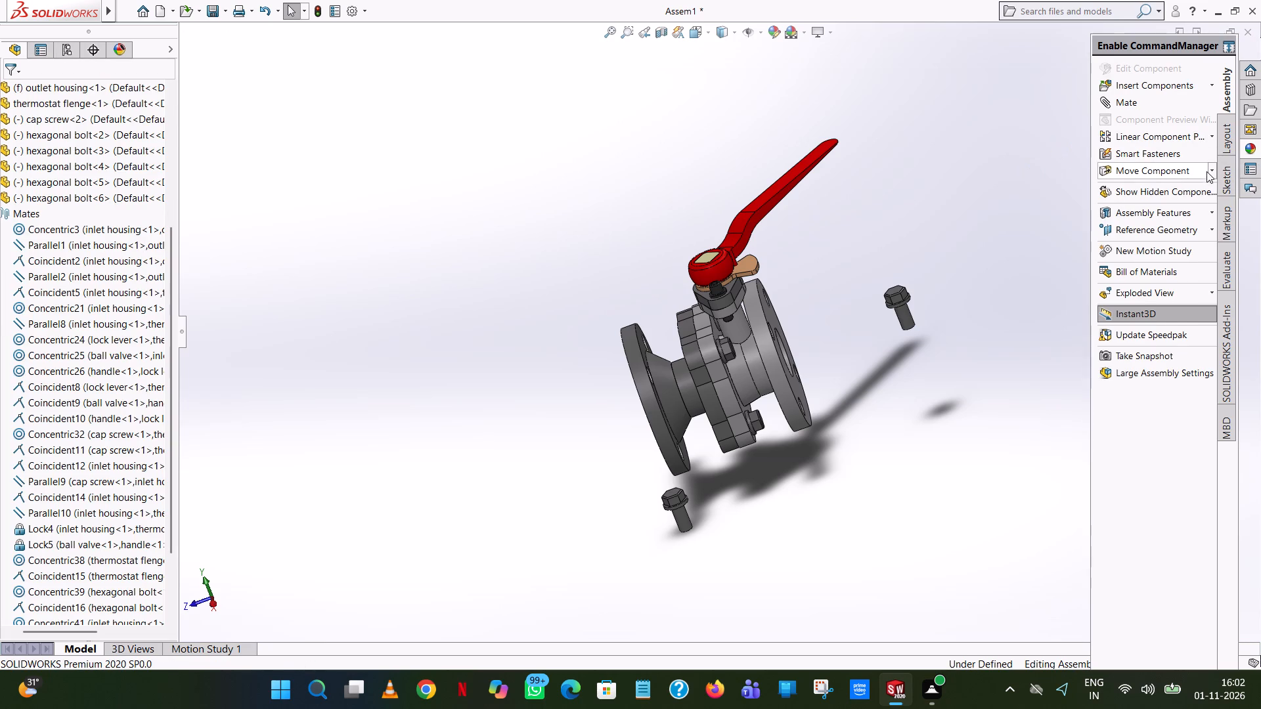
left_click(1212, 171)
left_click(1203, 184)
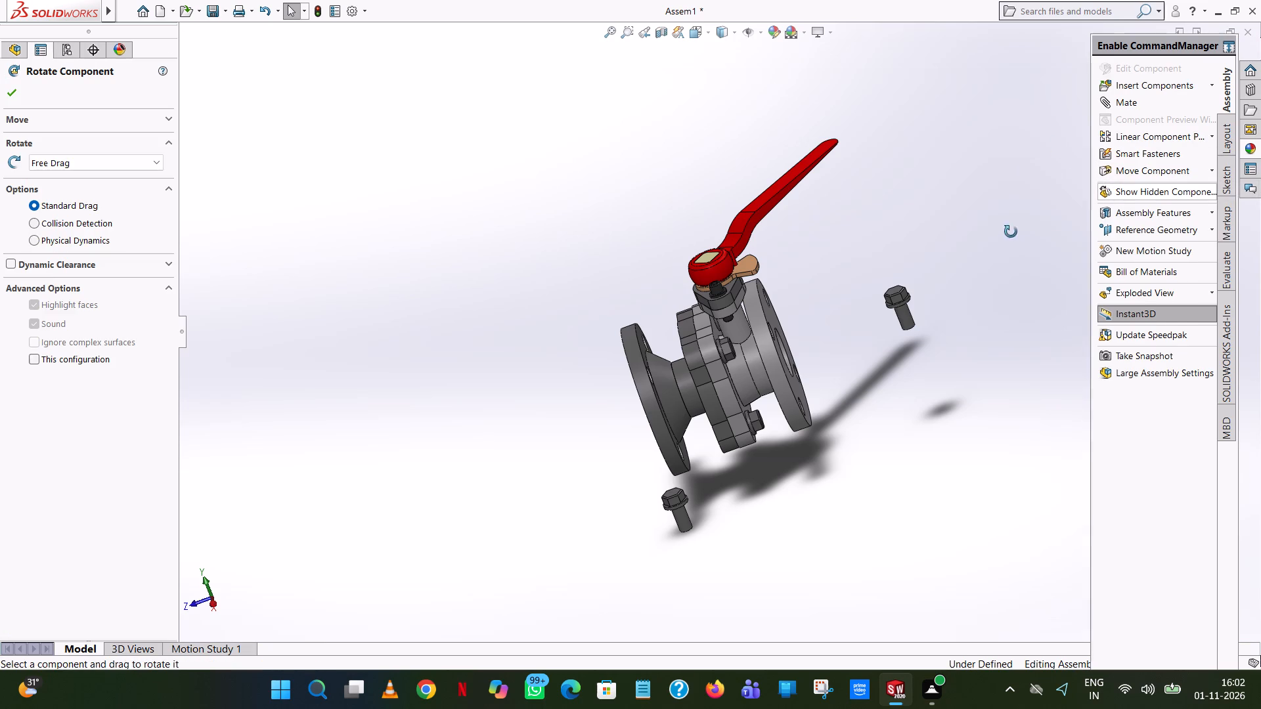
left_click_drag(895, 299, 1054, 155)
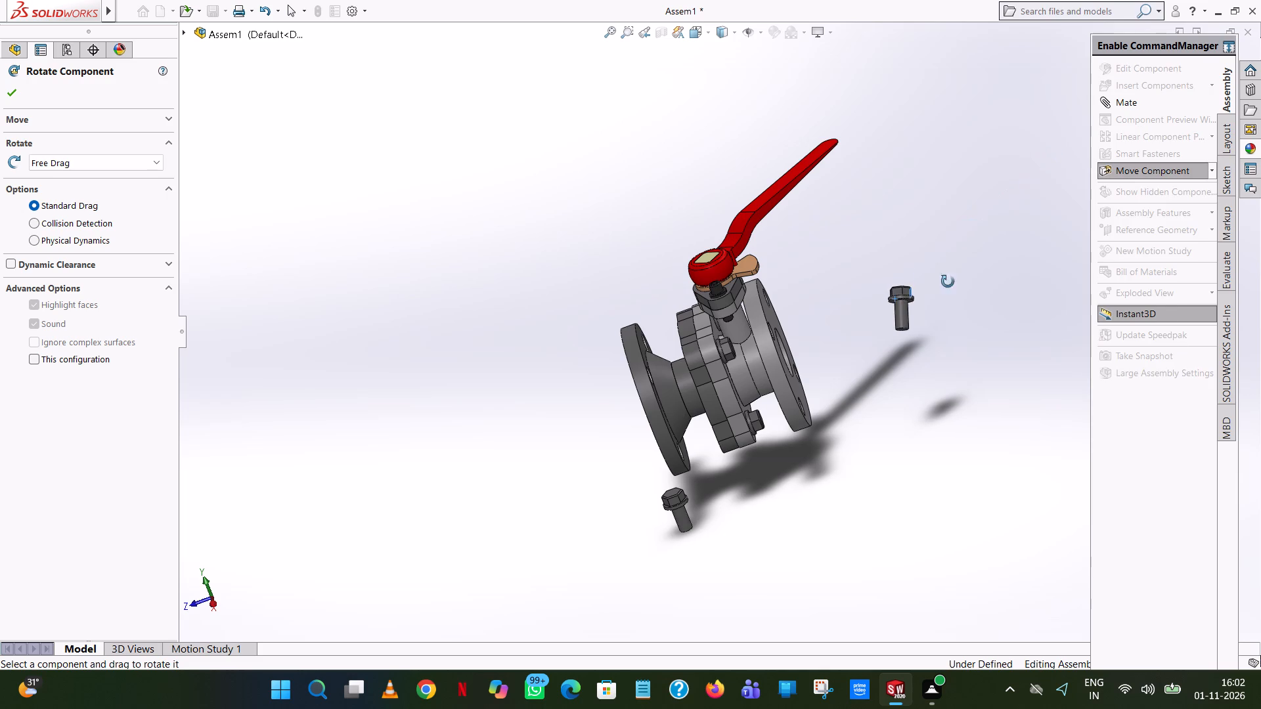
left_click_drag(898, 295, 844, 210)
left_click_drag(916, 328, 896, 328)
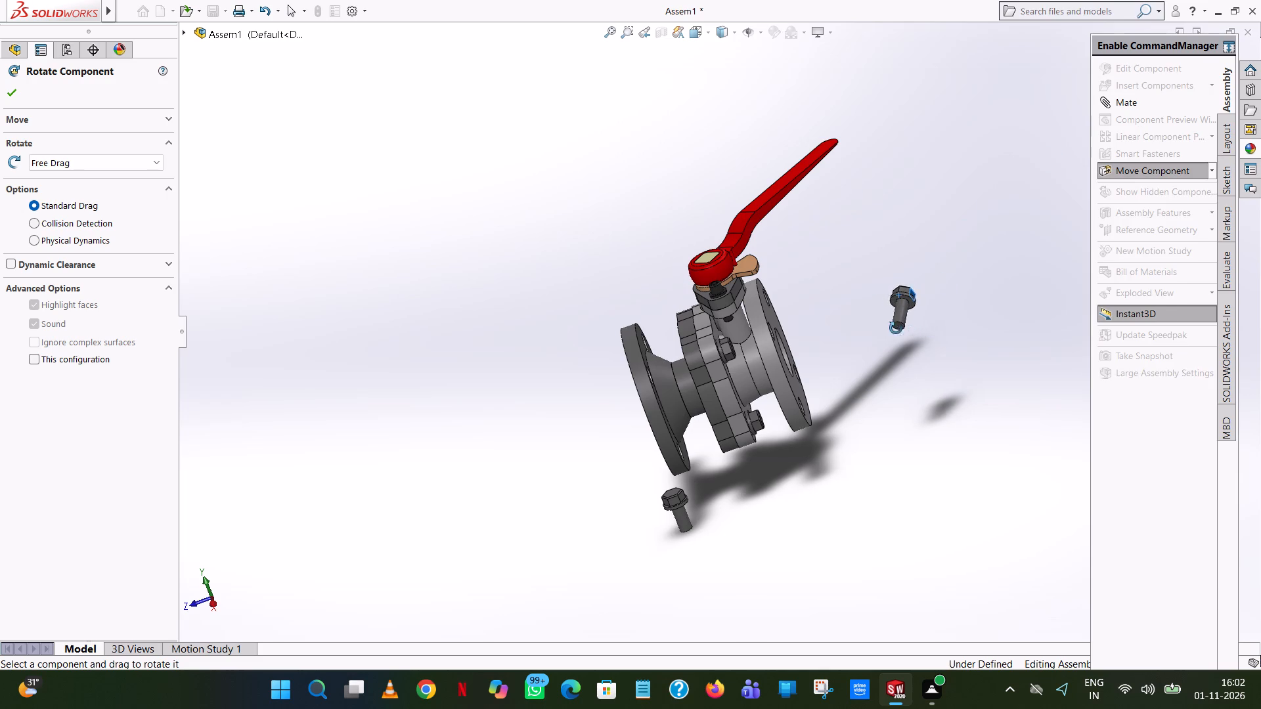
left_click_drag(896, 328, 778, 324)
left_click_drag(904, 265, 923, 235)
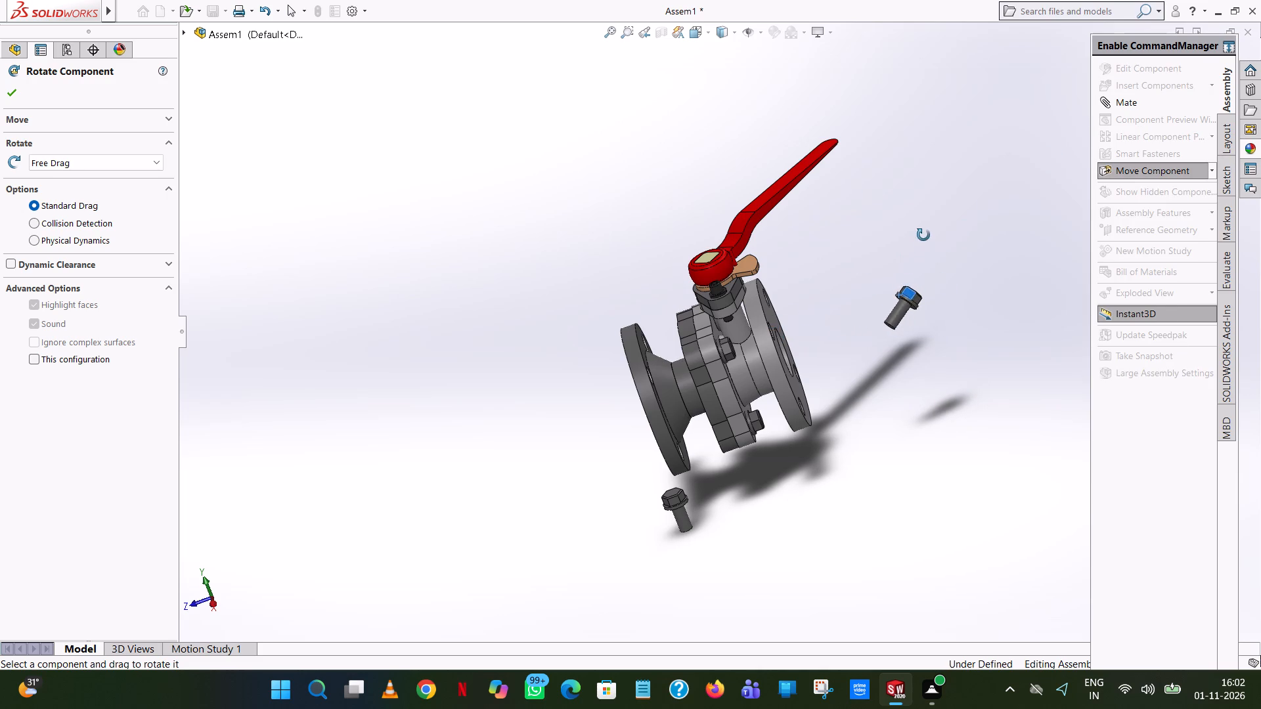
left_click_drag(923, 235, 932, 203)
left_click_drag(843, 352, 763, 237)
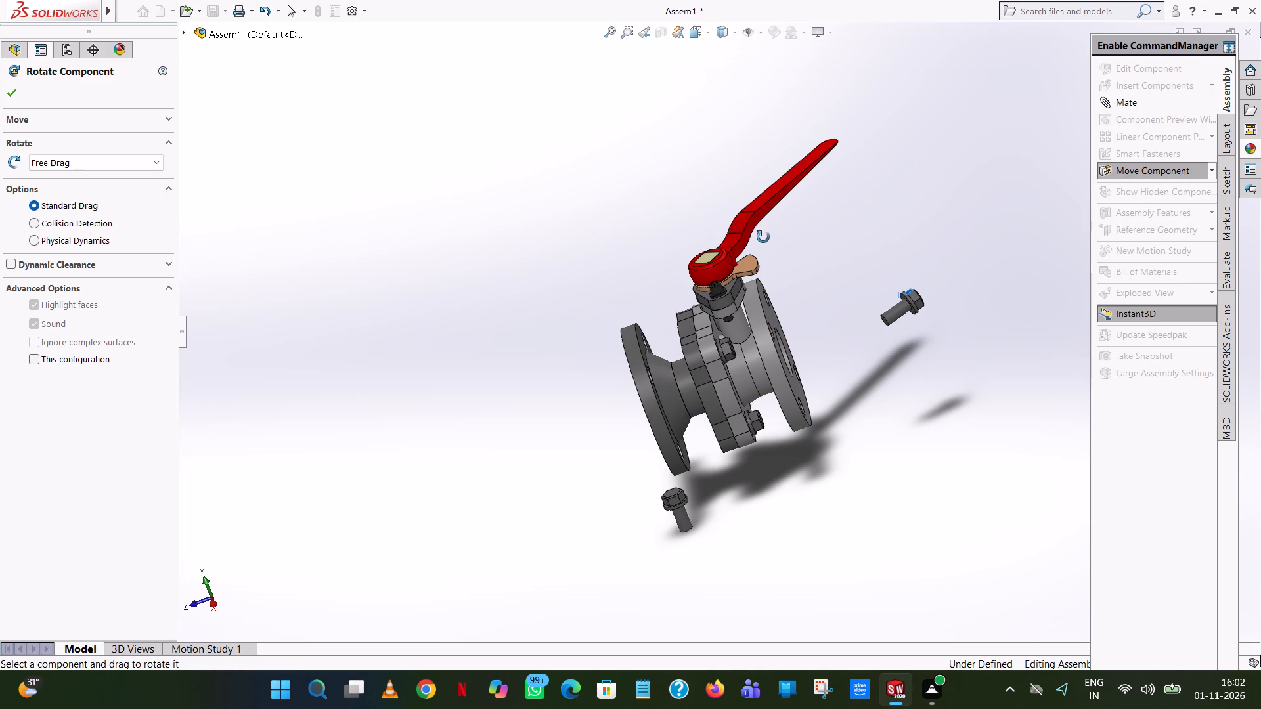
left_click_drag(763, 237, 745, 217)
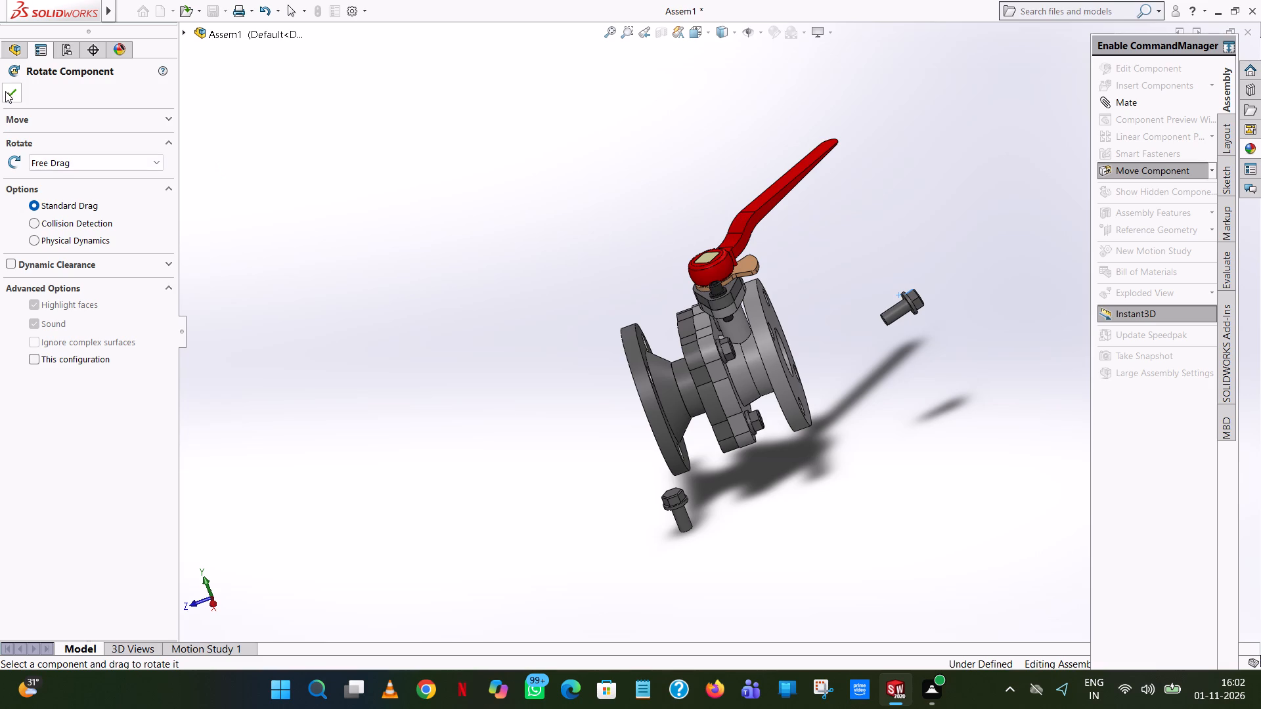
left_click(6, 91)
left_click(959, 244)
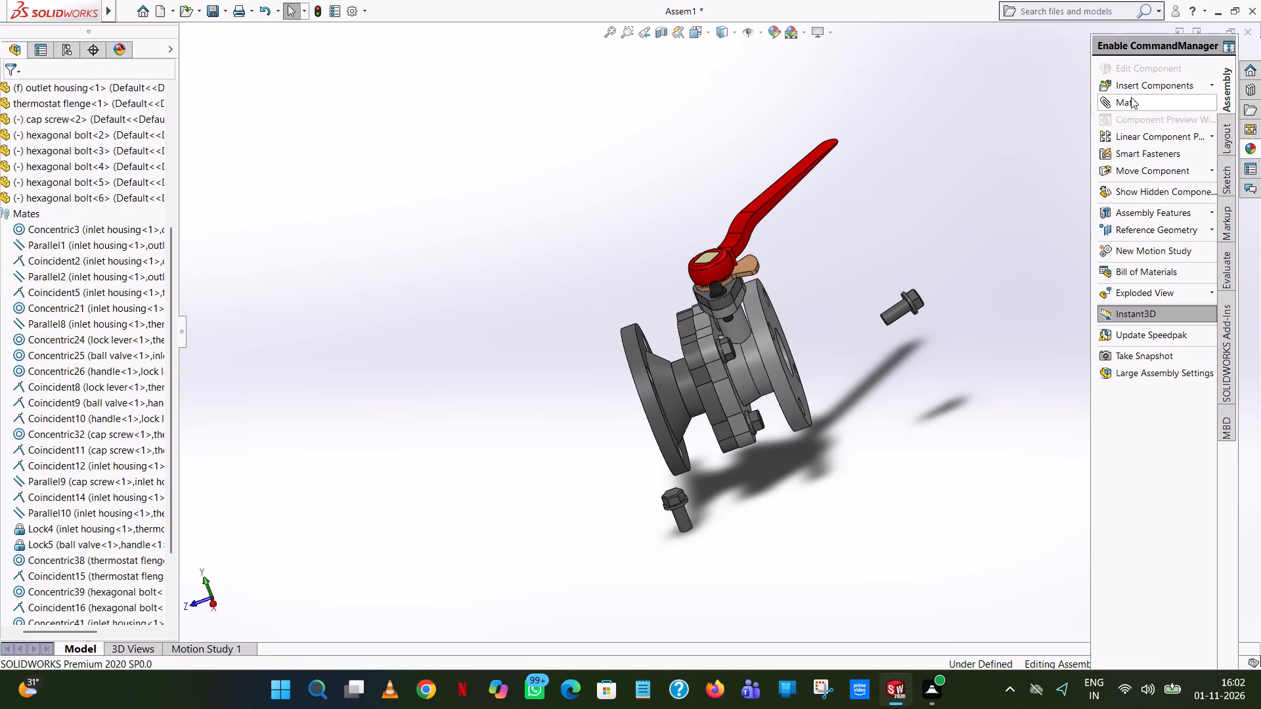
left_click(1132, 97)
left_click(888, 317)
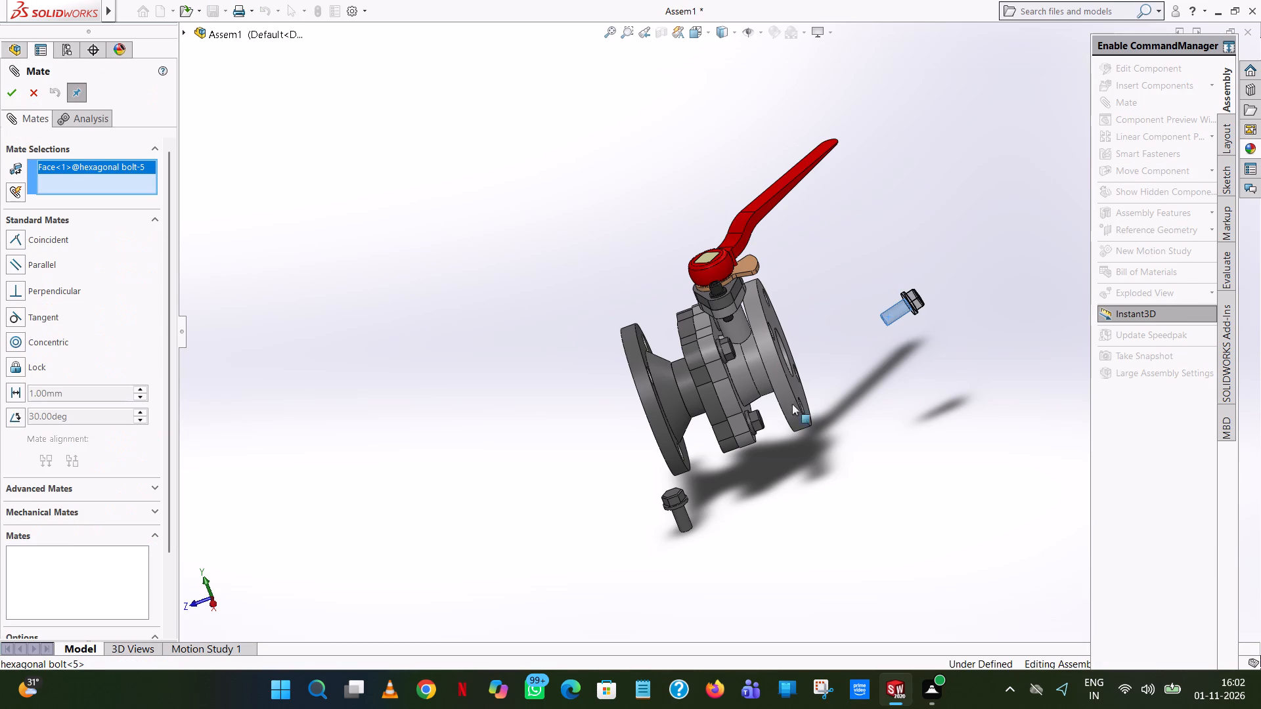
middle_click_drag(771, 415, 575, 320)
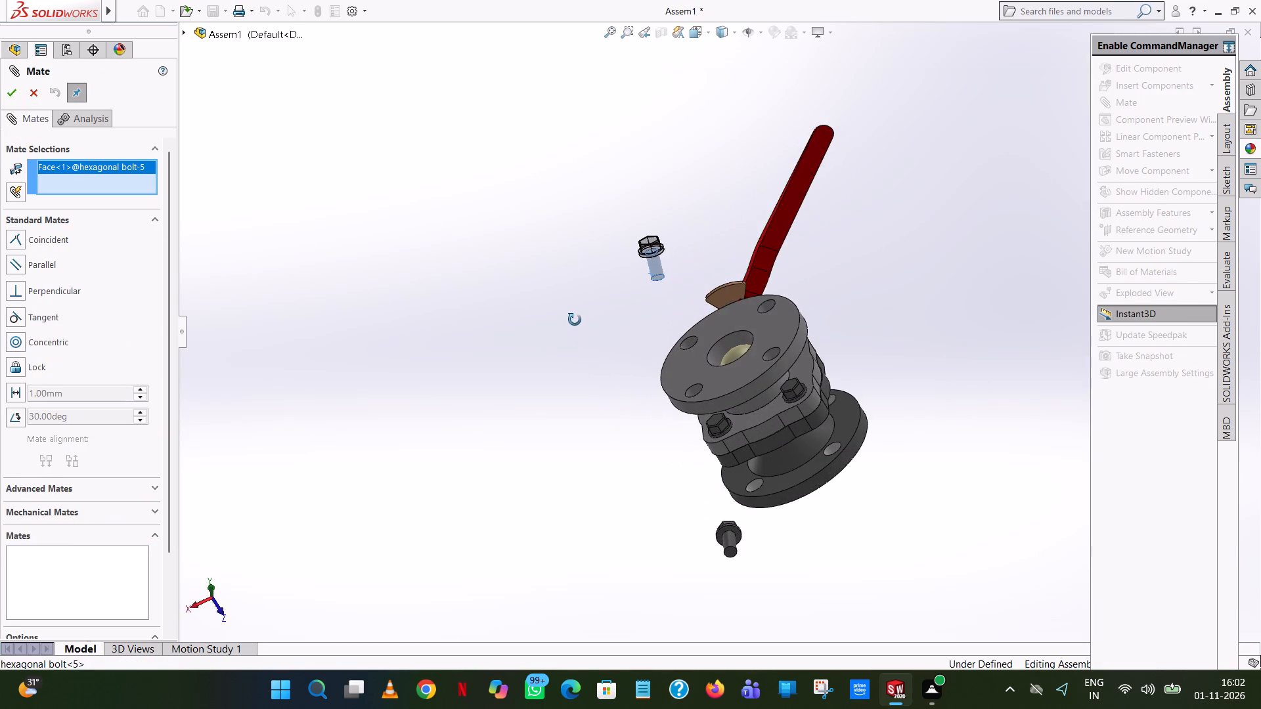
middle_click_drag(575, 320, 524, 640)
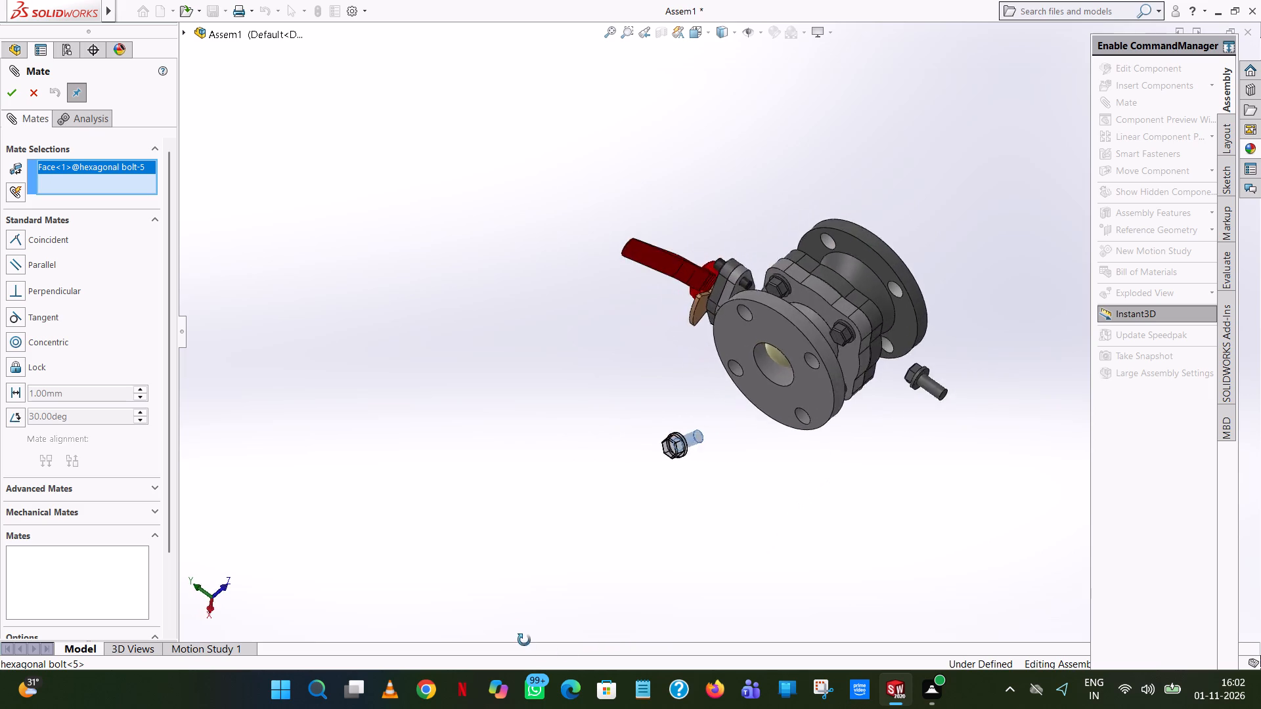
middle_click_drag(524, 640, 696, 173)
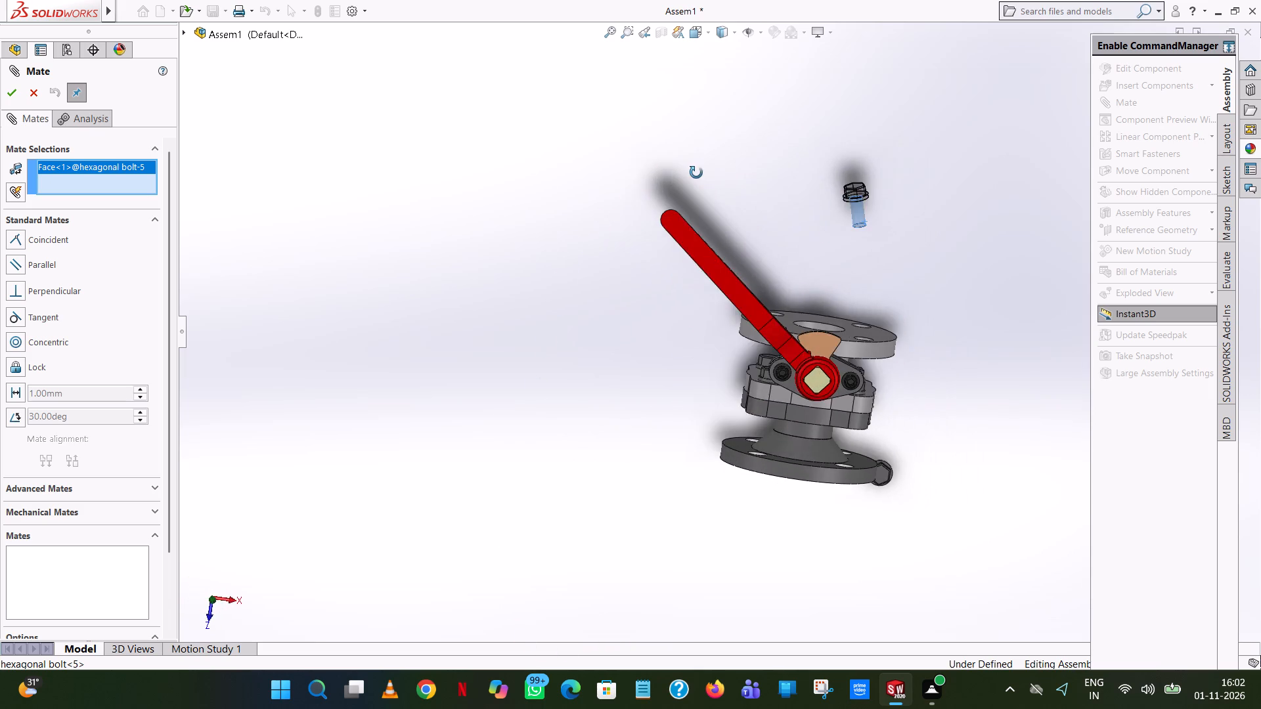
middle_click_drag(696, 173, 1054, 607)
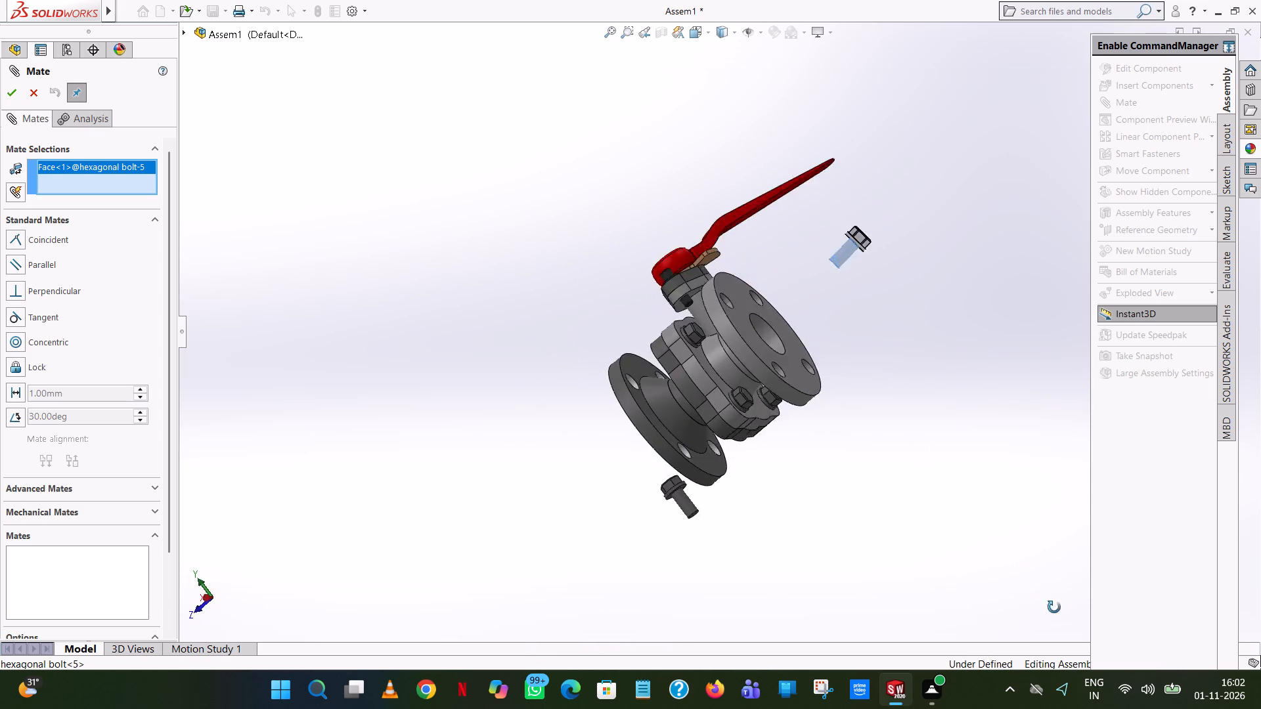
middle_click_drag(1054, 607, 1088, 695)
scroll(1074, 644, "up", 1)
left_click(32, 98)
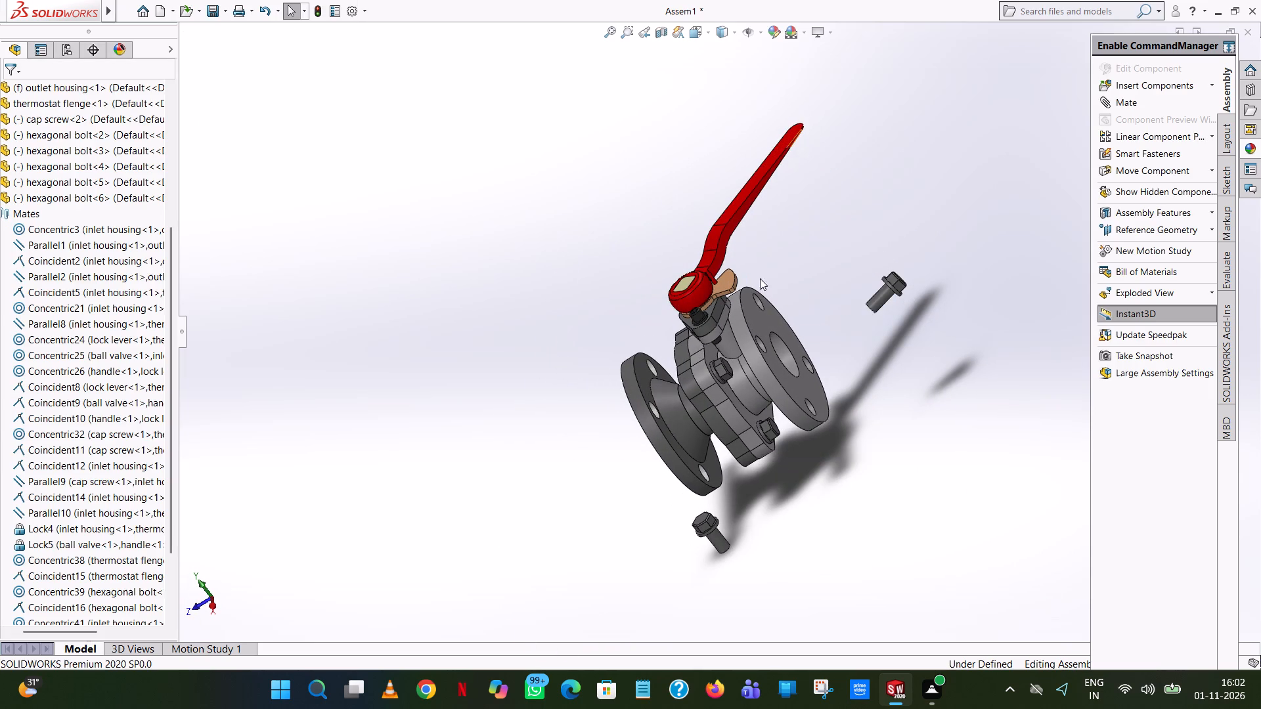
Examine the valve's joint flange from several sides for bolt holes that are still open.
middle_click_drag(771, 282, 889, 264)
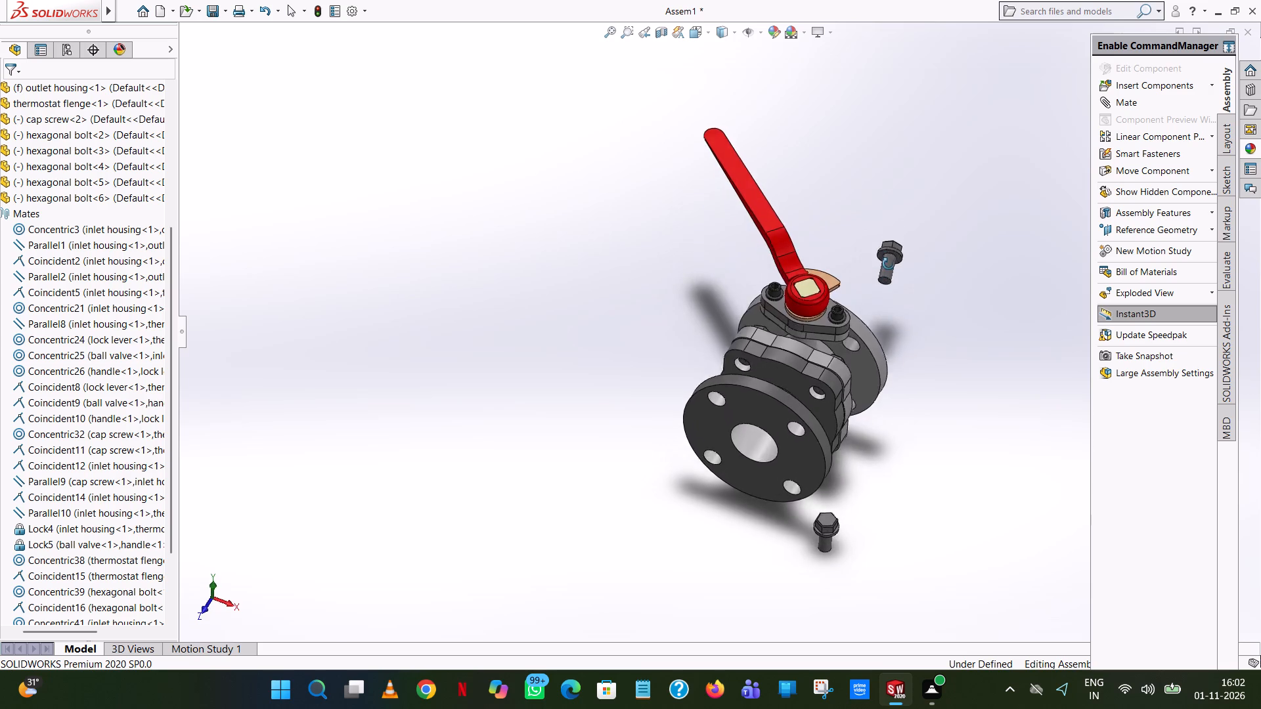
middle_click_drag(889, 264, 1205, 393)
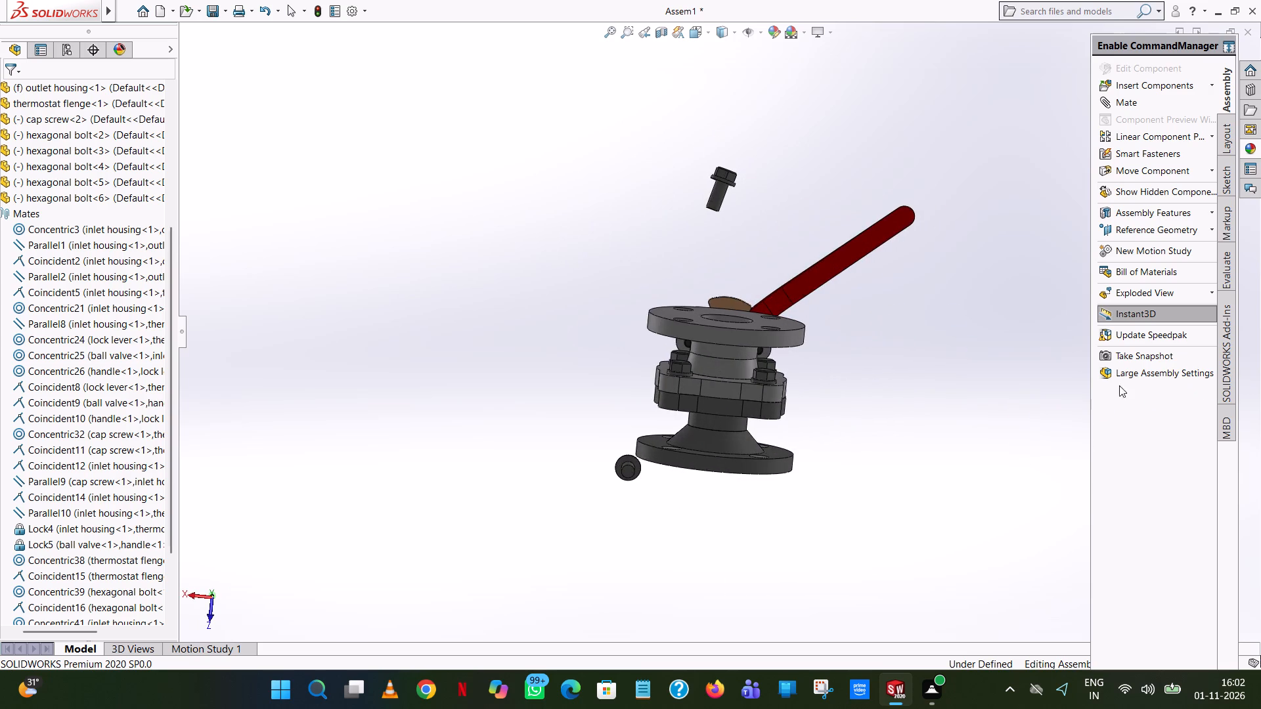
middle_click_drag(809, 379, 1041, 502)
middle_click_drag(831, 397, 1015, 136)
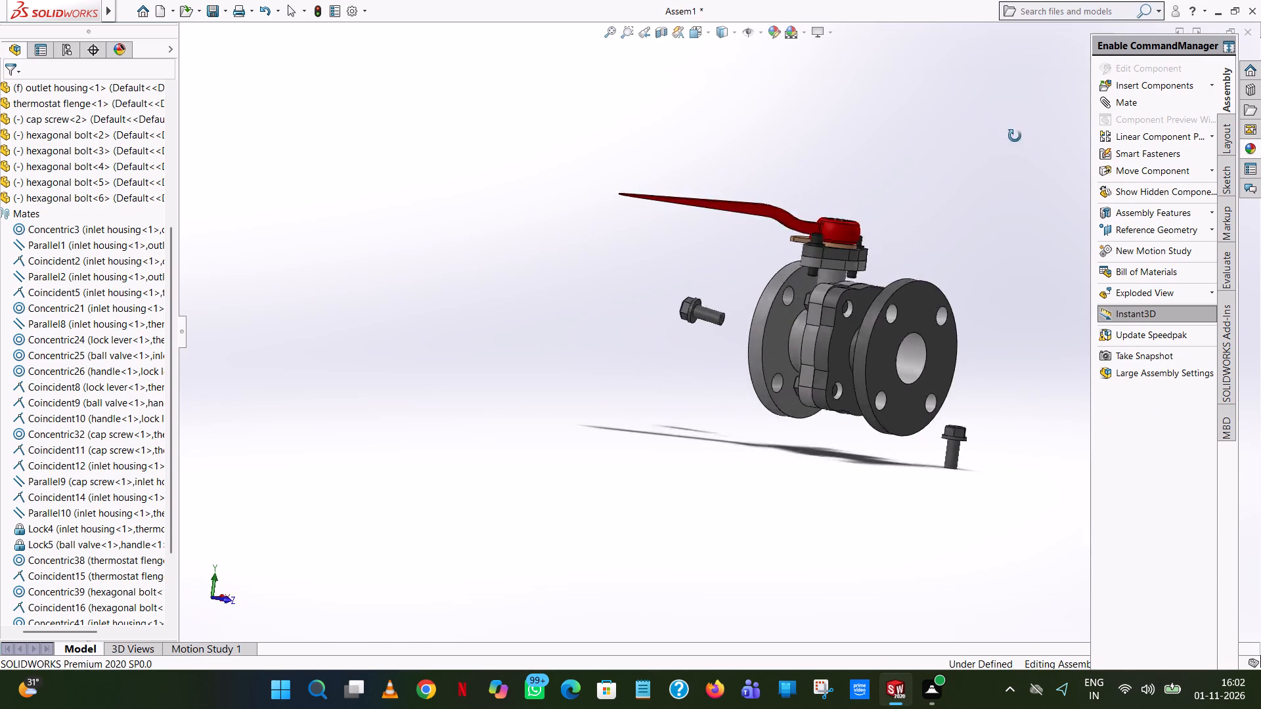
middle_click_drag(1015, 136, 1132, 288)
scroll(1023, 148, "up", 1)
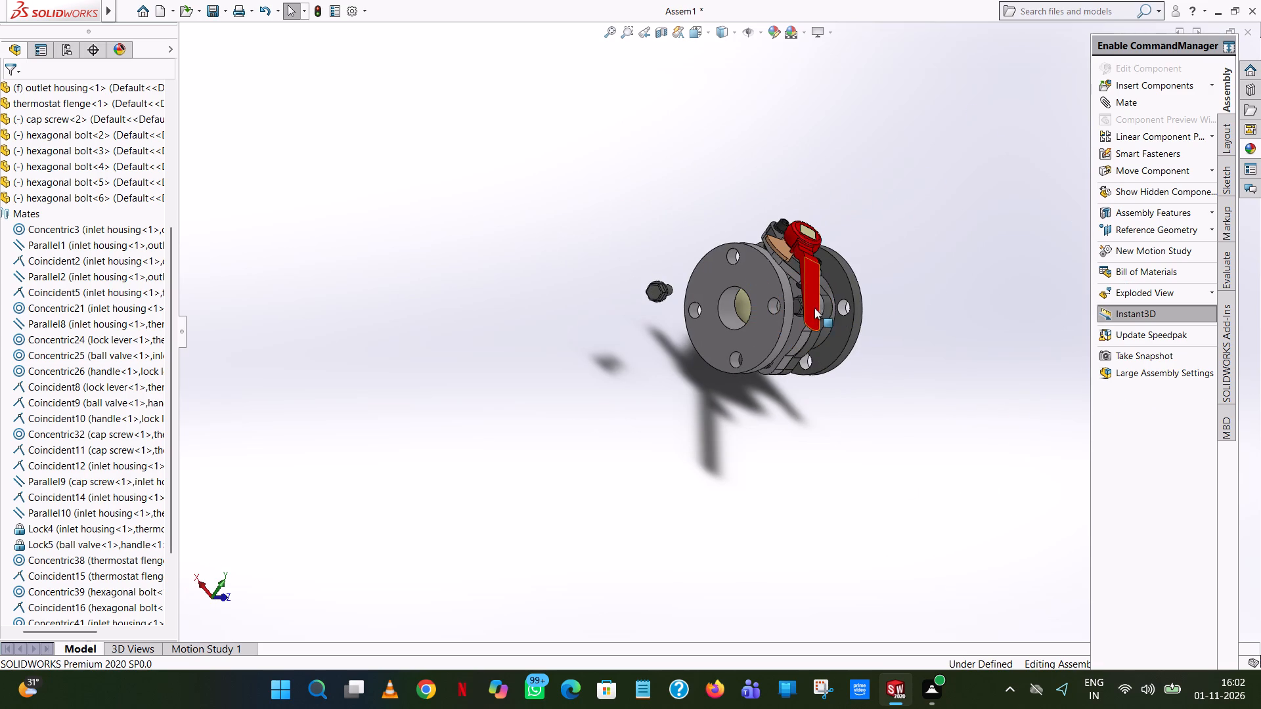
Swing the red handle around the valve stem until it points over the inlet housing.
left_click_drag(812, 309, 984, 51)
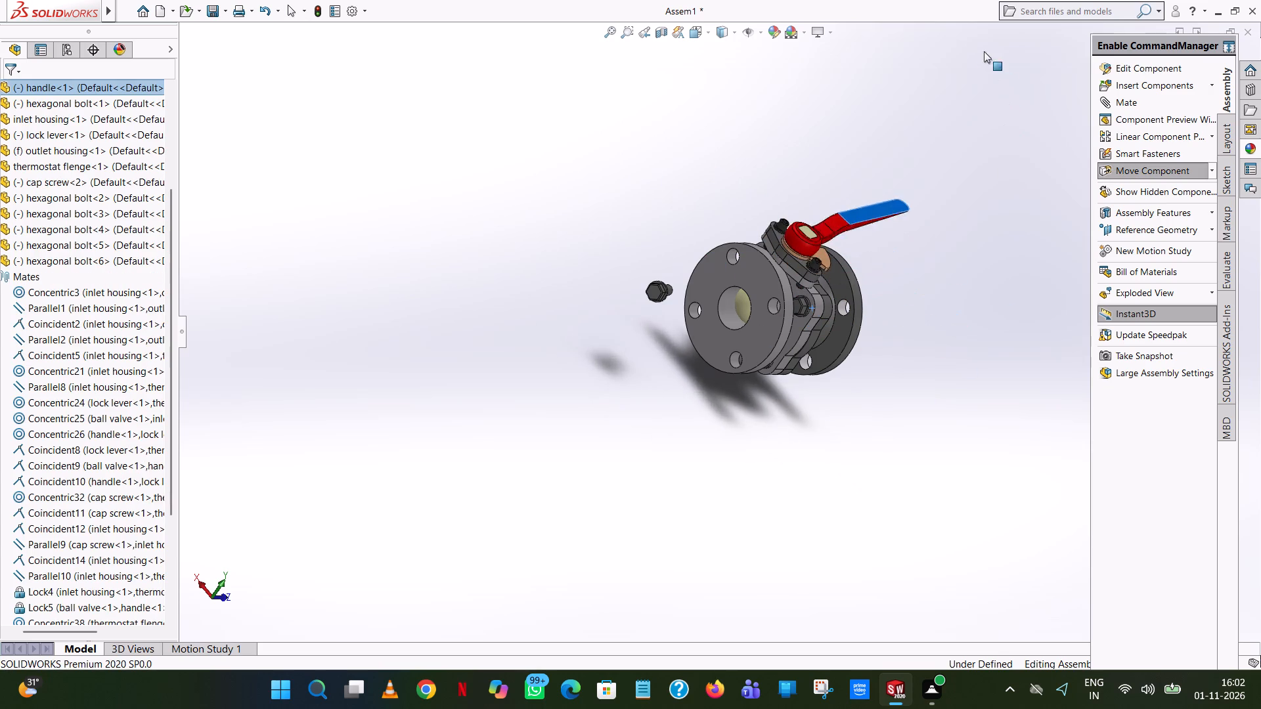
left_click_drag(984, 51, 544, 360)
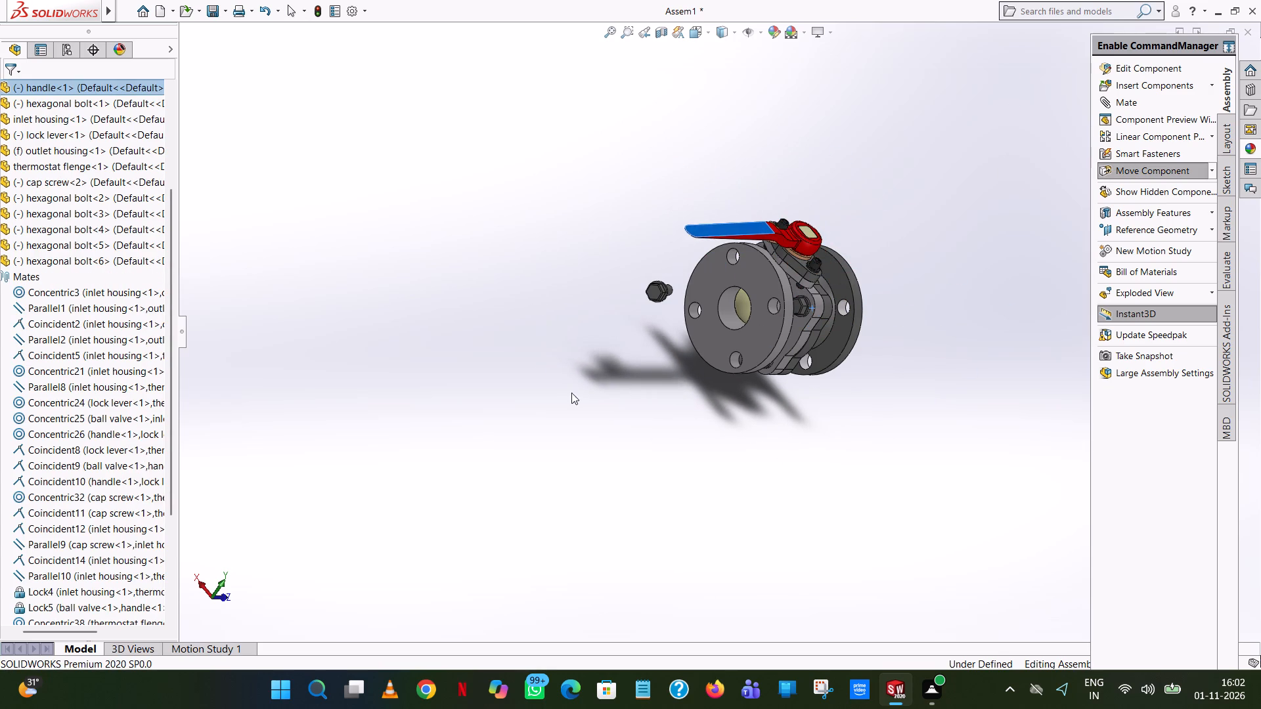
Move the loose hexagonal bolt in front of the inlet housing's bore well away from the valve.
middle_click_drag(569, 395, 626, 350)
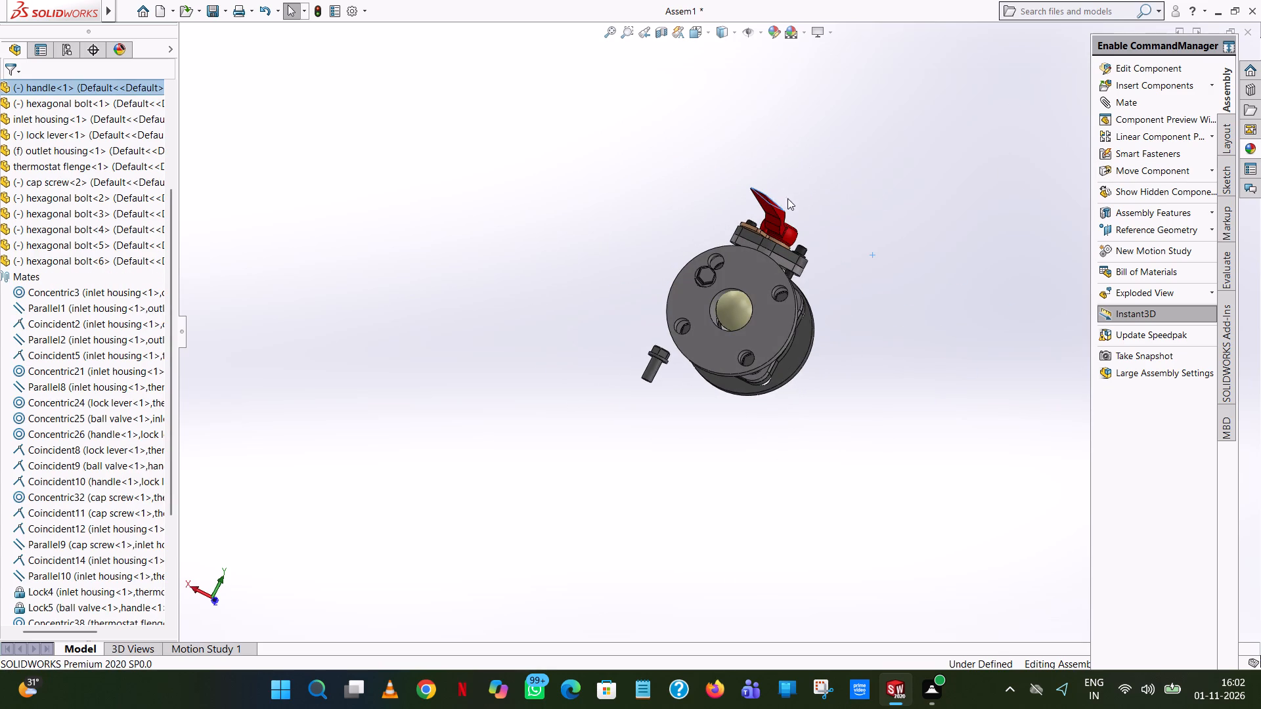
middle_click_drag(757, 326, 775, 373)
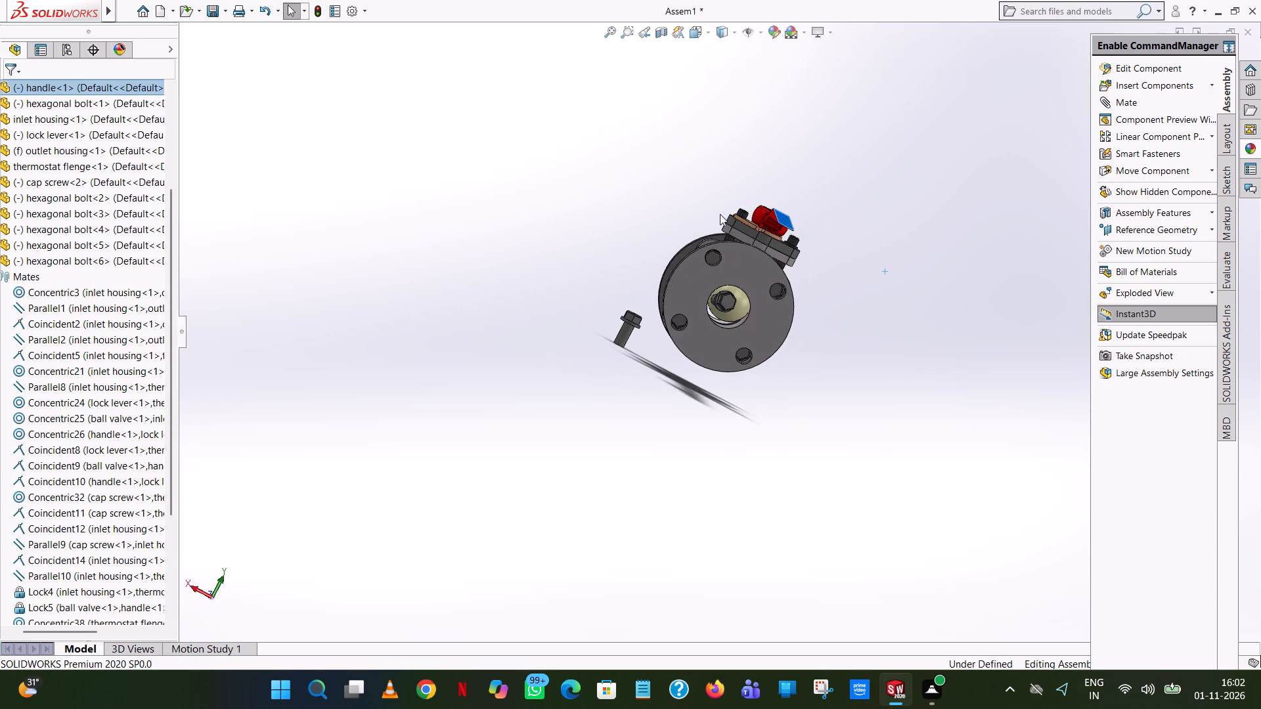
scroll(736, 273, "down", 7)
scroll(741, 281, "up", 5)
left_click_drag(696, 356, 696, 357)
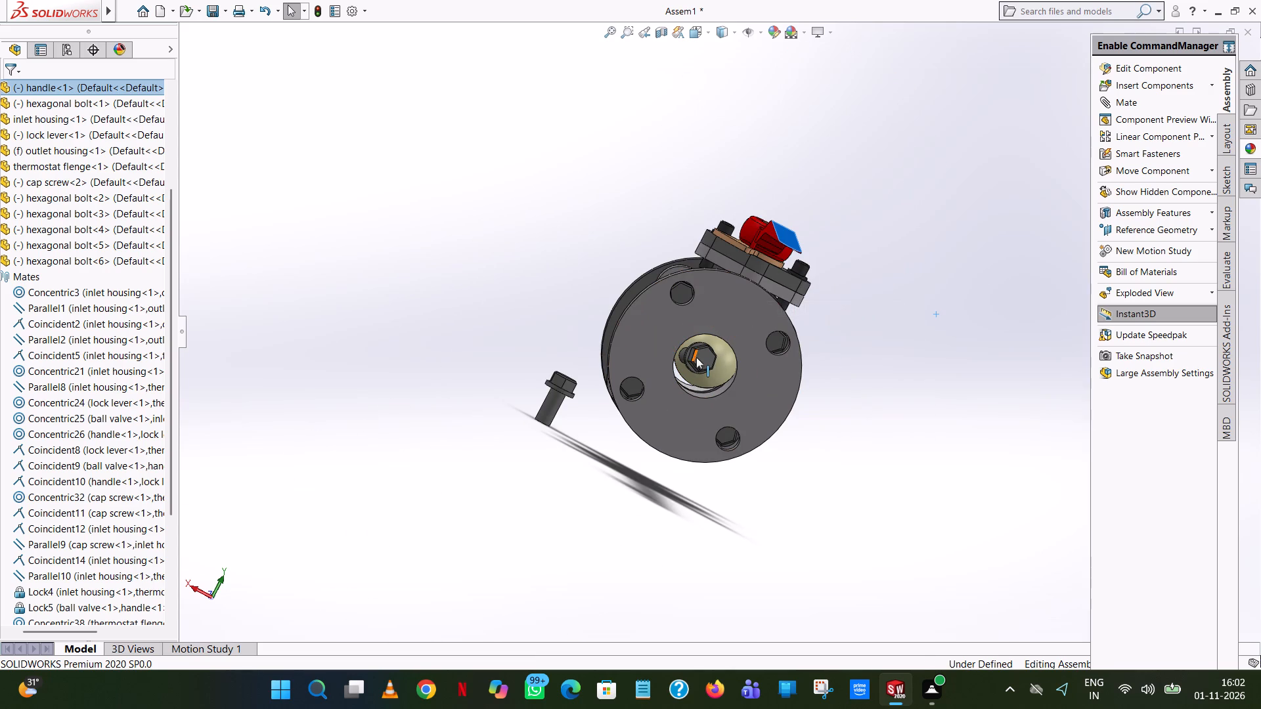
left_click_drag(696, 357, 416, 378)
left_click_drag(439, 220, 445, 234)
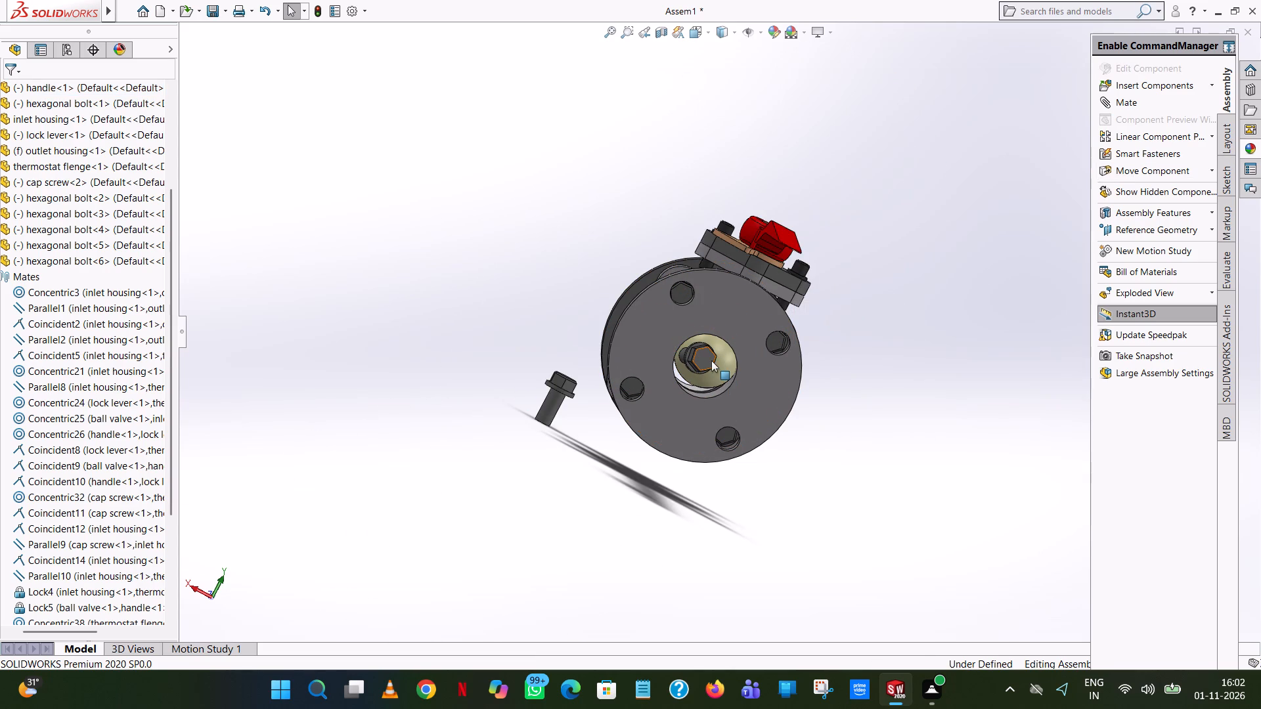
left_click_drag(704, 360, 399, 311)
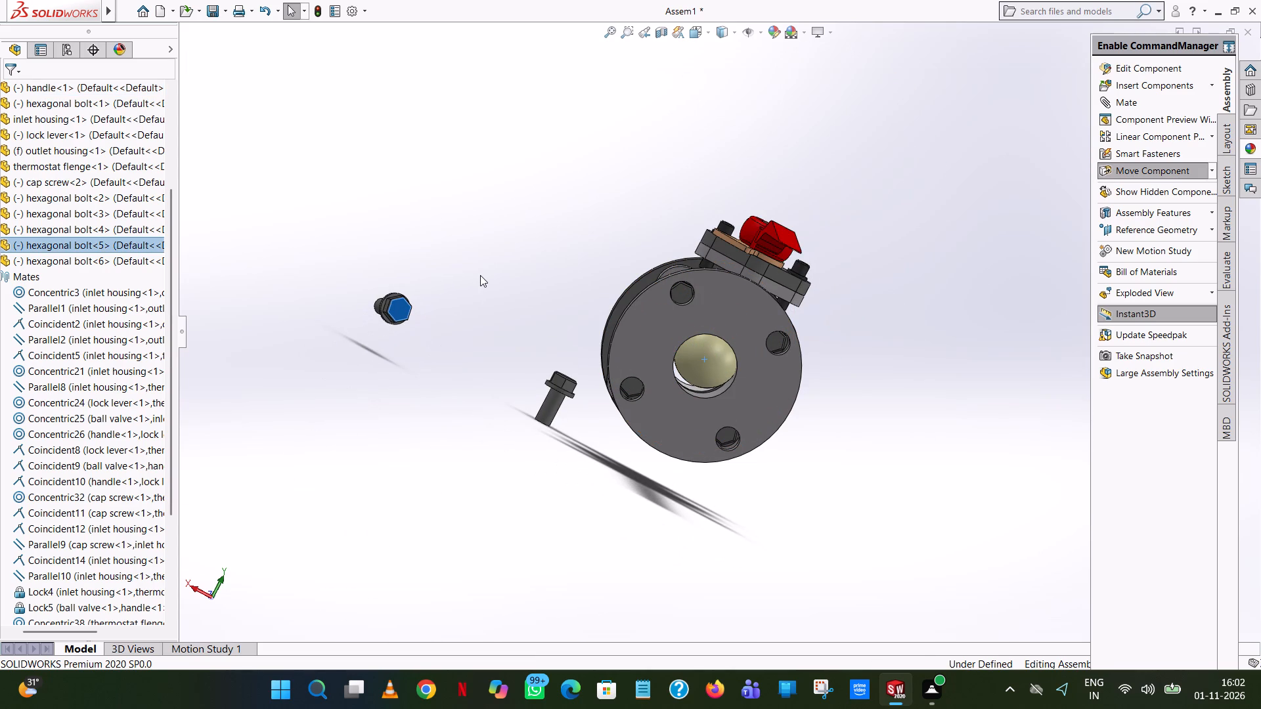
Delete the unmated hexagonal bolt that was moved away from the inlet bore.
left_click(483, 275)
scroll(502, 300, "up", 1)
middle_click_drag(505, 274, 496, 250)
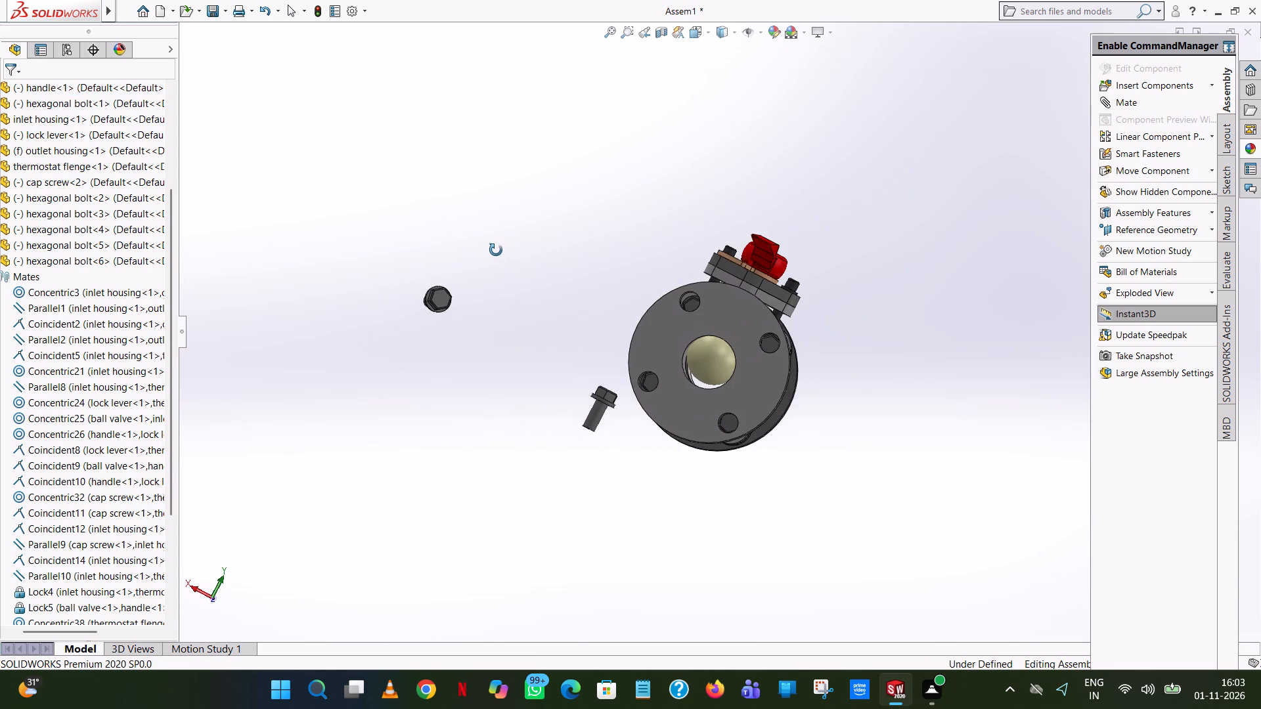
middle_click_drag(496, 250, 554, 0)
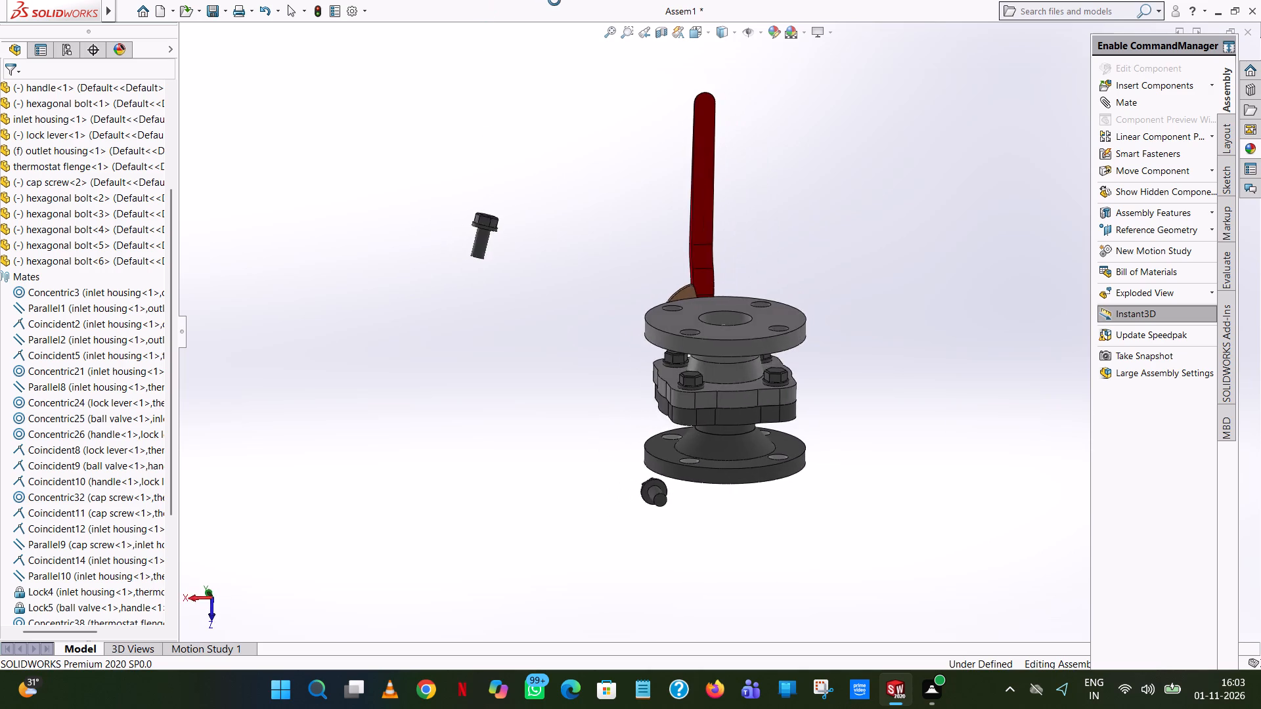
middle_click_drag(554, 0, 819, 0)
scroll(828, 15, "up", 1)
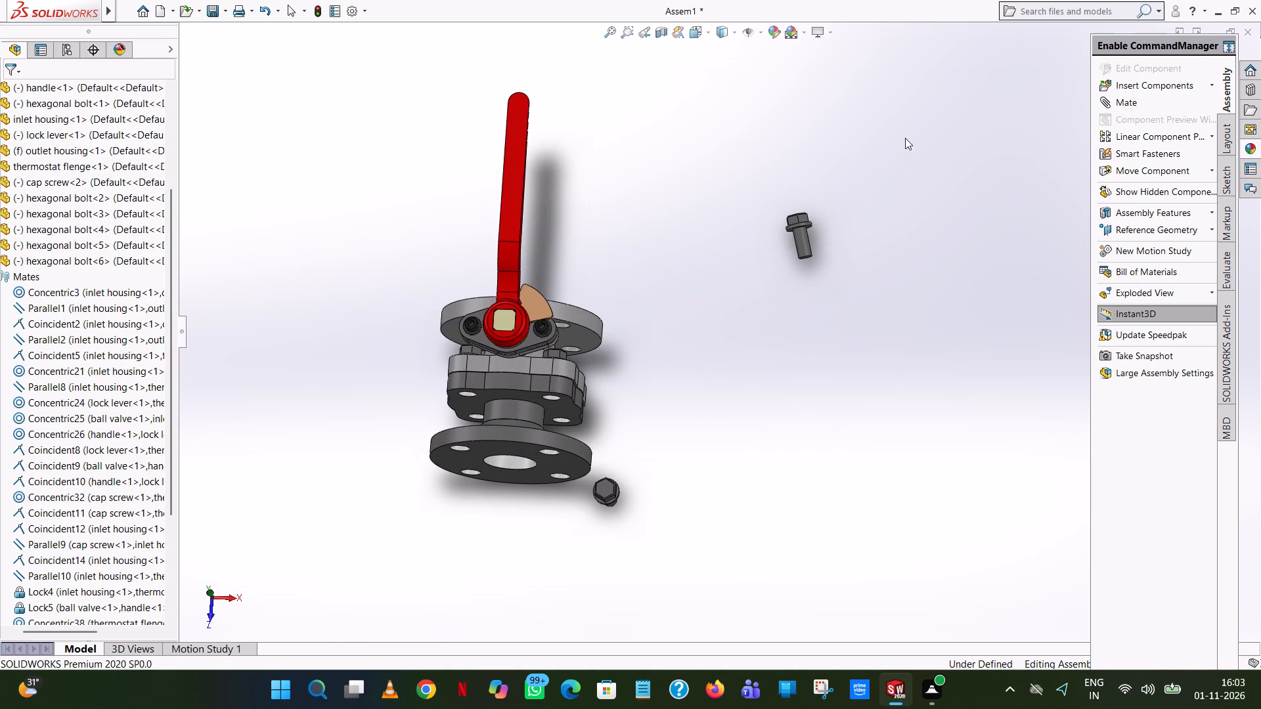
right_click(802, 240)
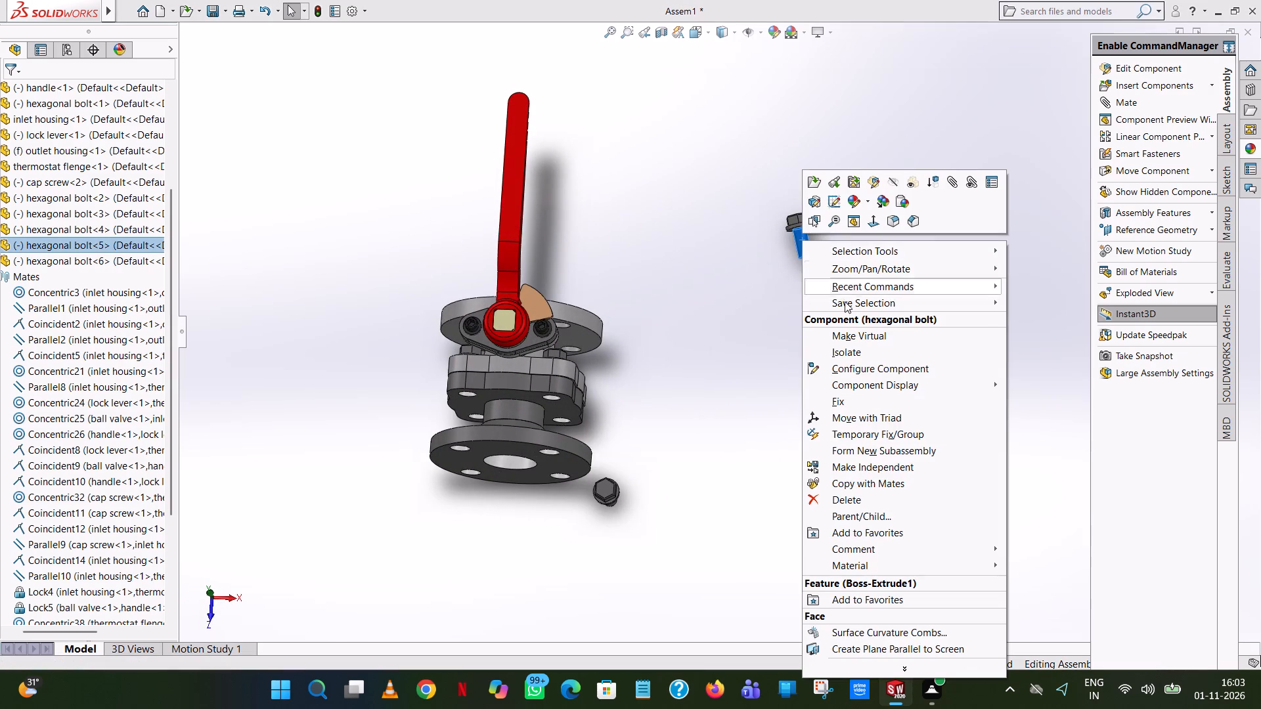
left_click(880, 504)
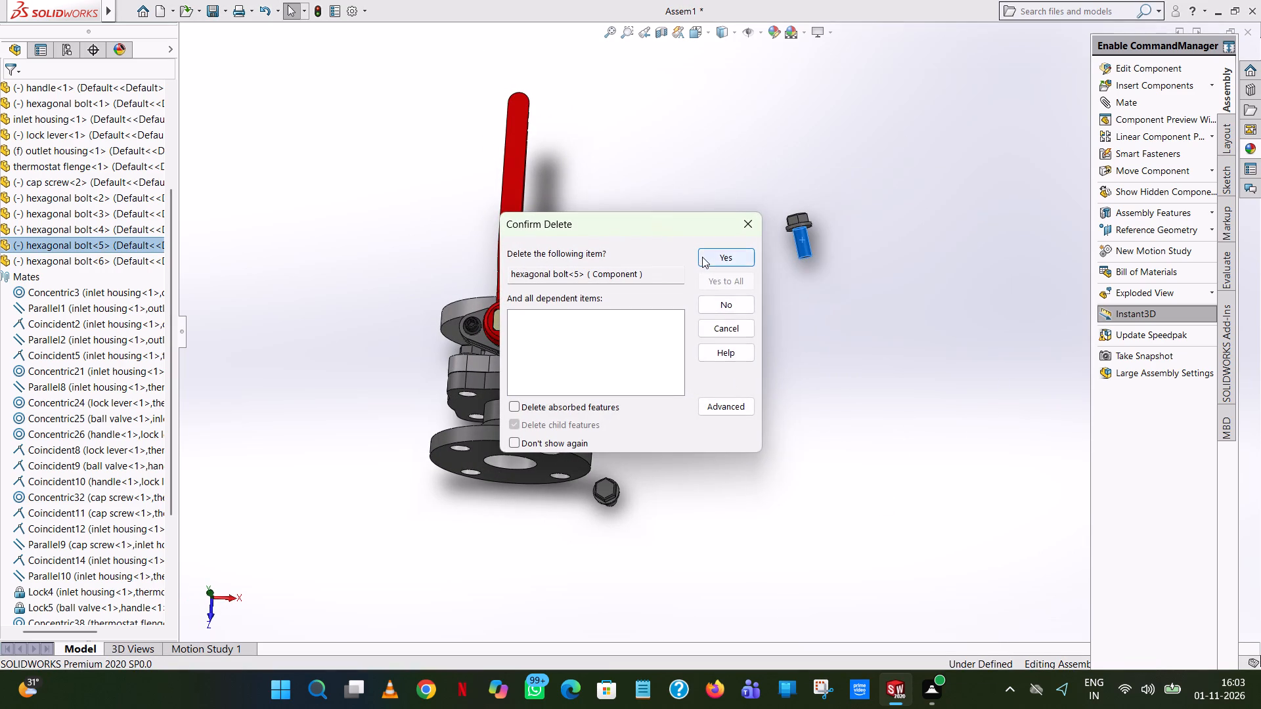
left_click(702, 257)
Delete the other loose hexagonal bolt, beside the outlet housing's outer flange.
left_click(615, 494)
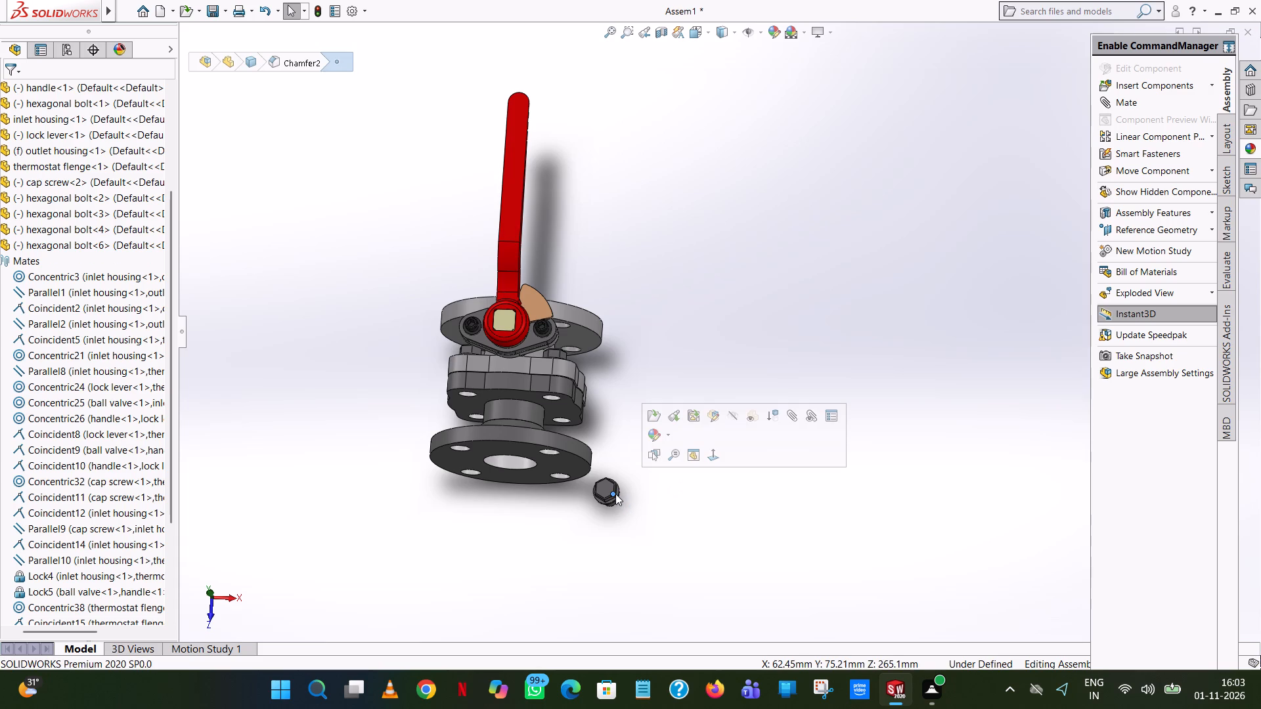
left_click(607, 490)
right_click(607, 490)
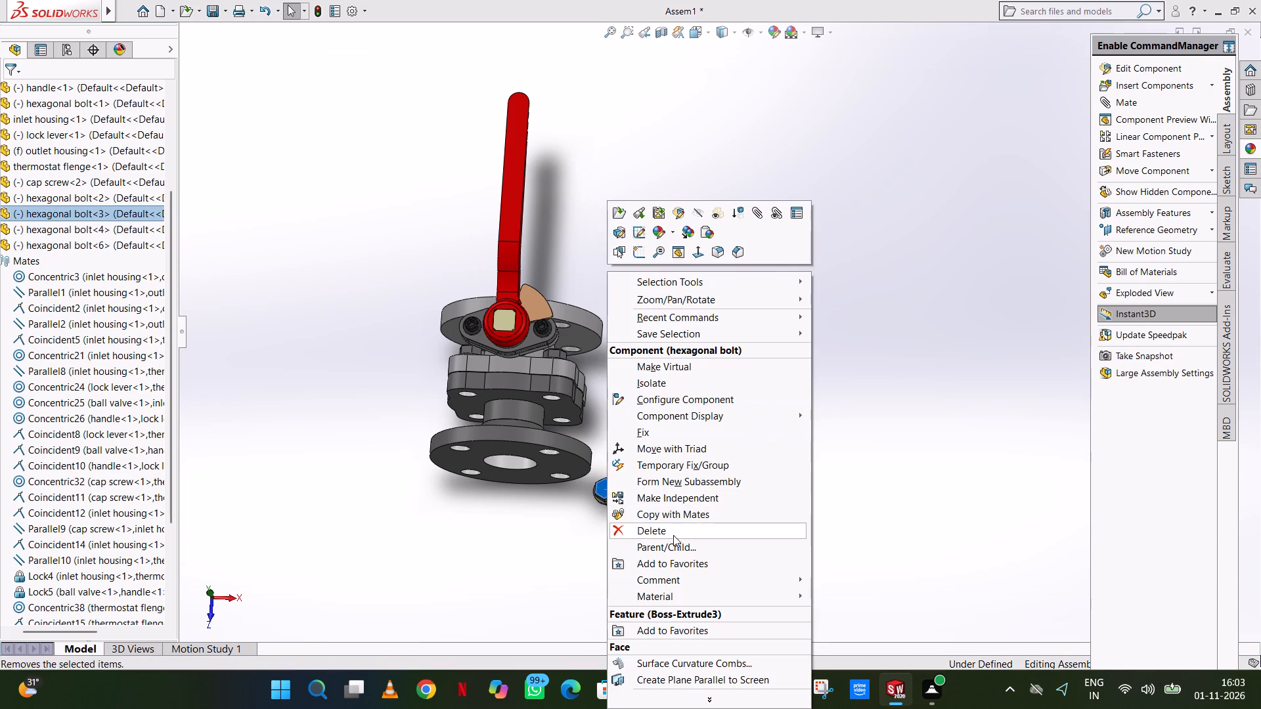
left_click(670, 531)
left_click(721, 266)
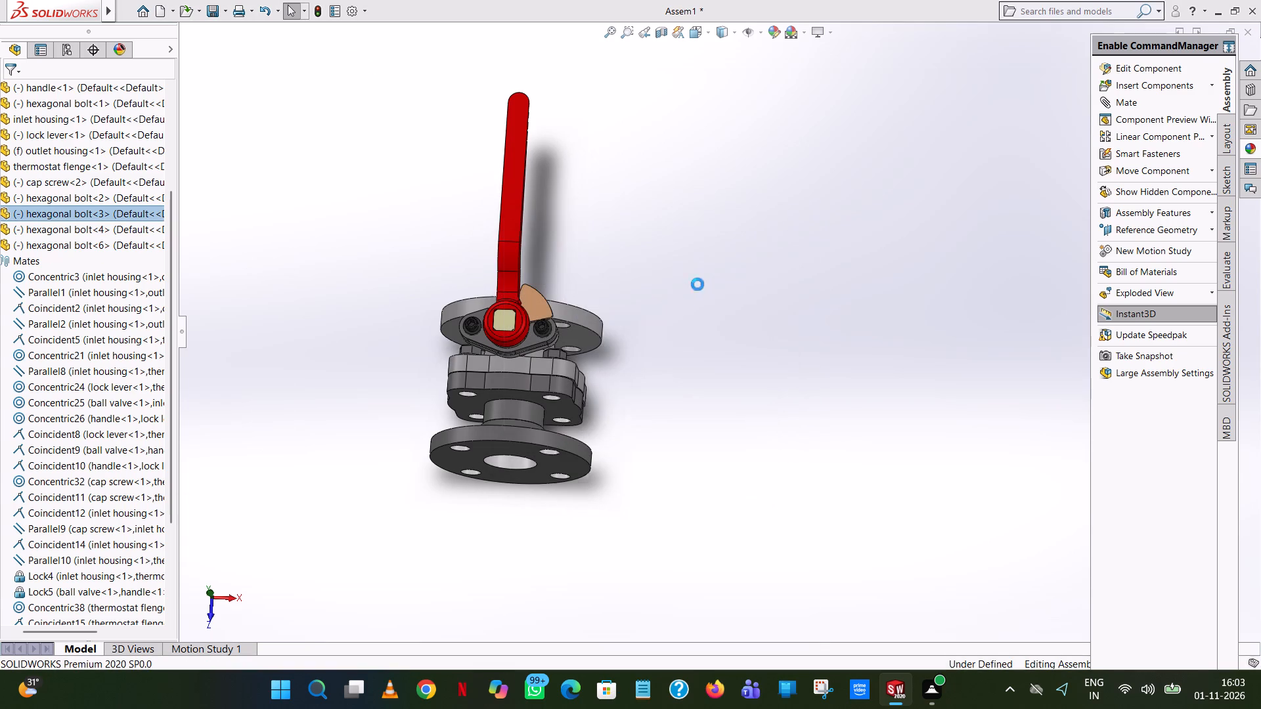
Save the assembly as Assem1 in the water control valve folder, together with the modified outlet housing part.
left_click(208, 10)
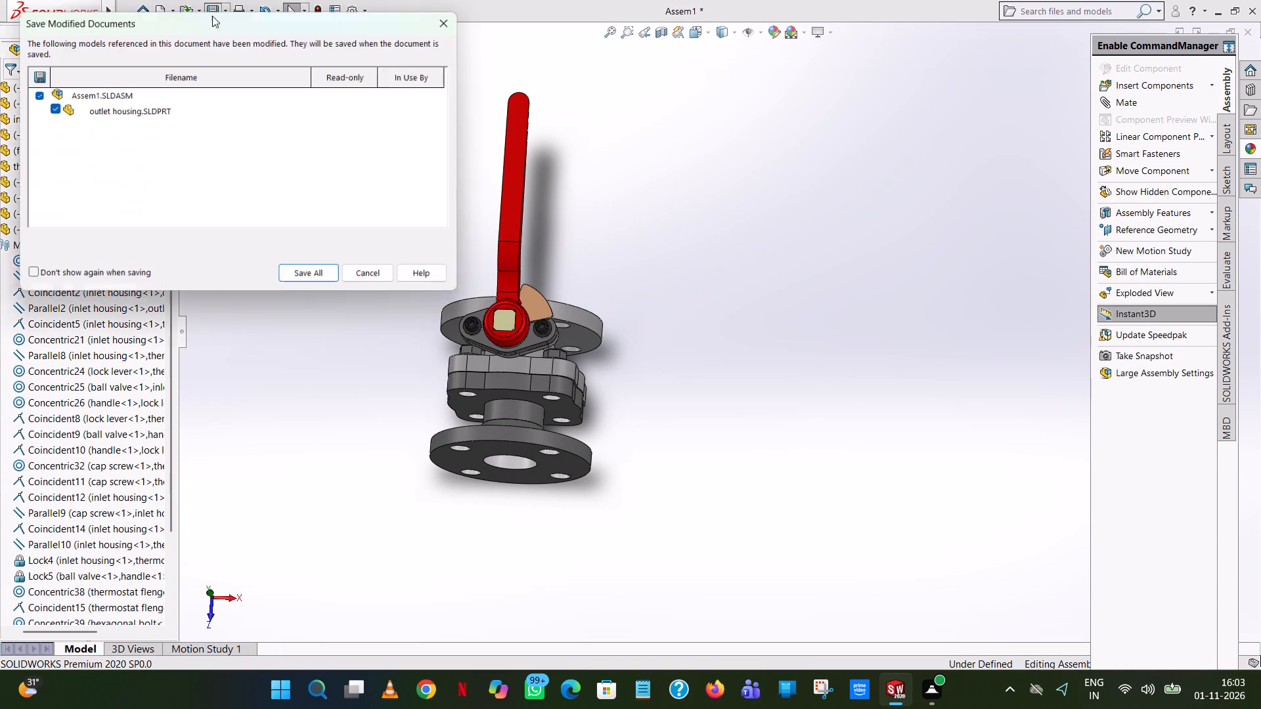
left_click(307, 276)
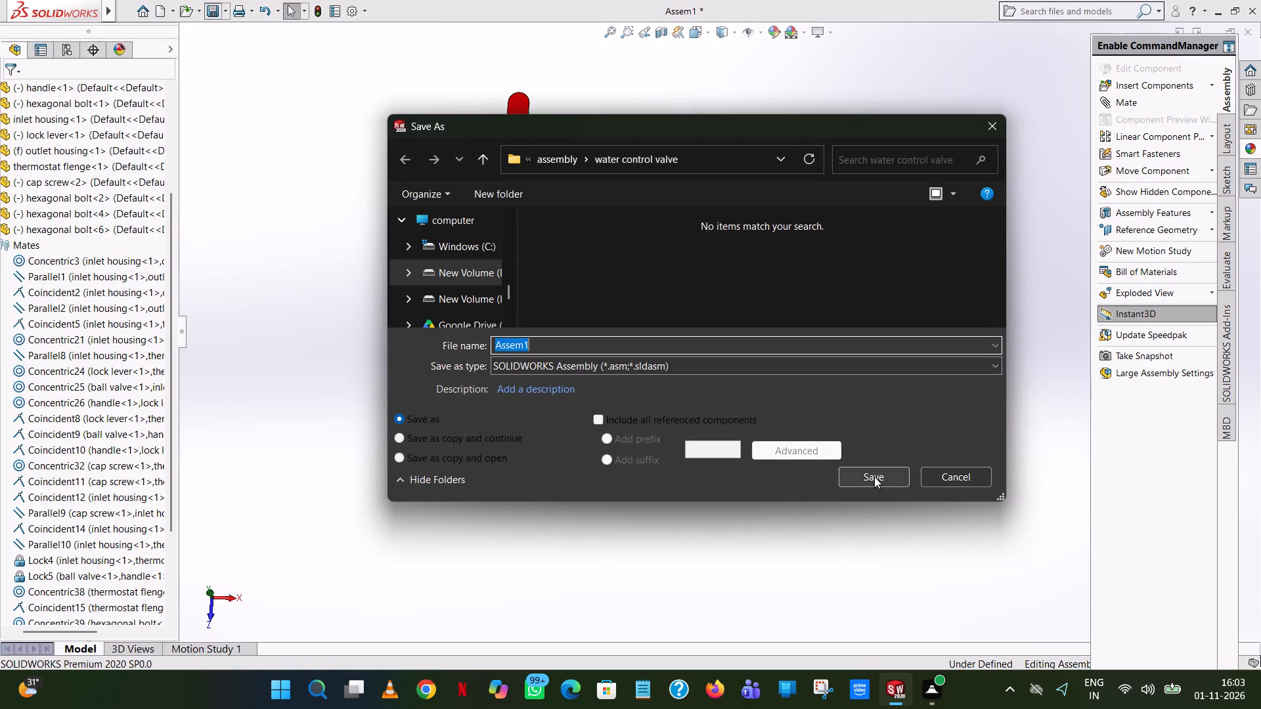
left_click(874, 477)
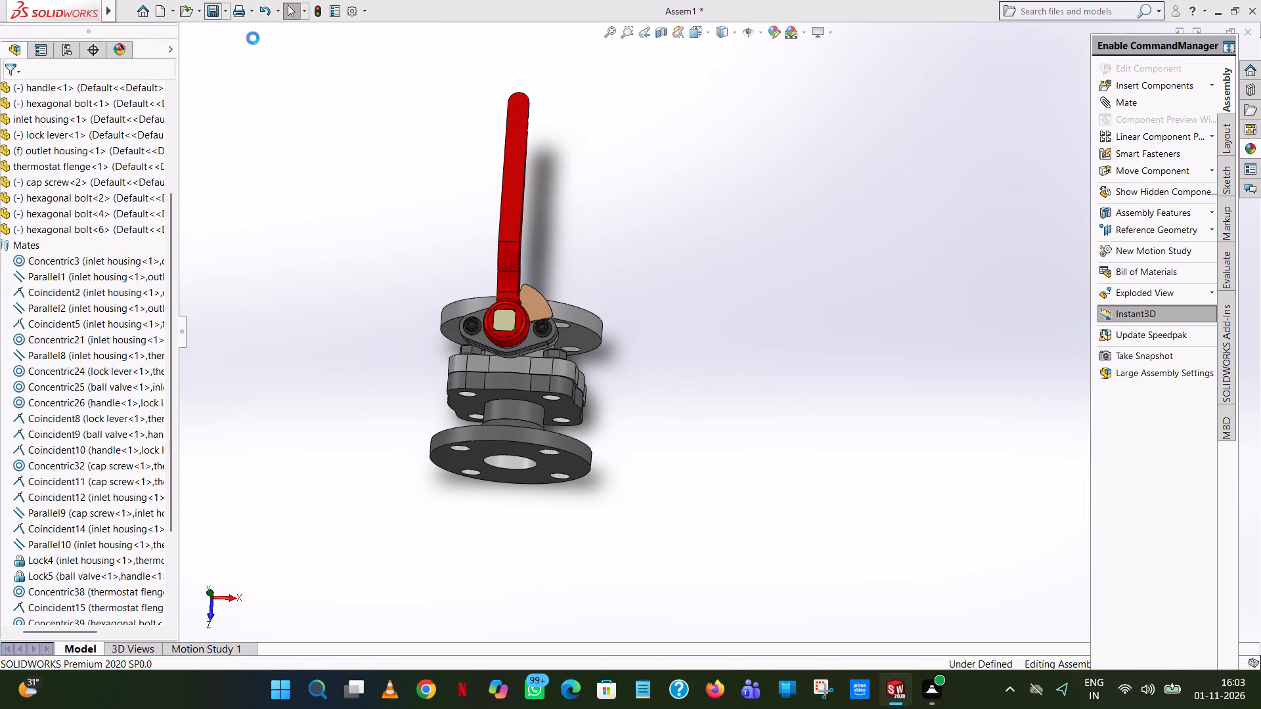
Save a PDF copy of the assembly as Assem1 in the water control valve folder.
left_click(224, 13)
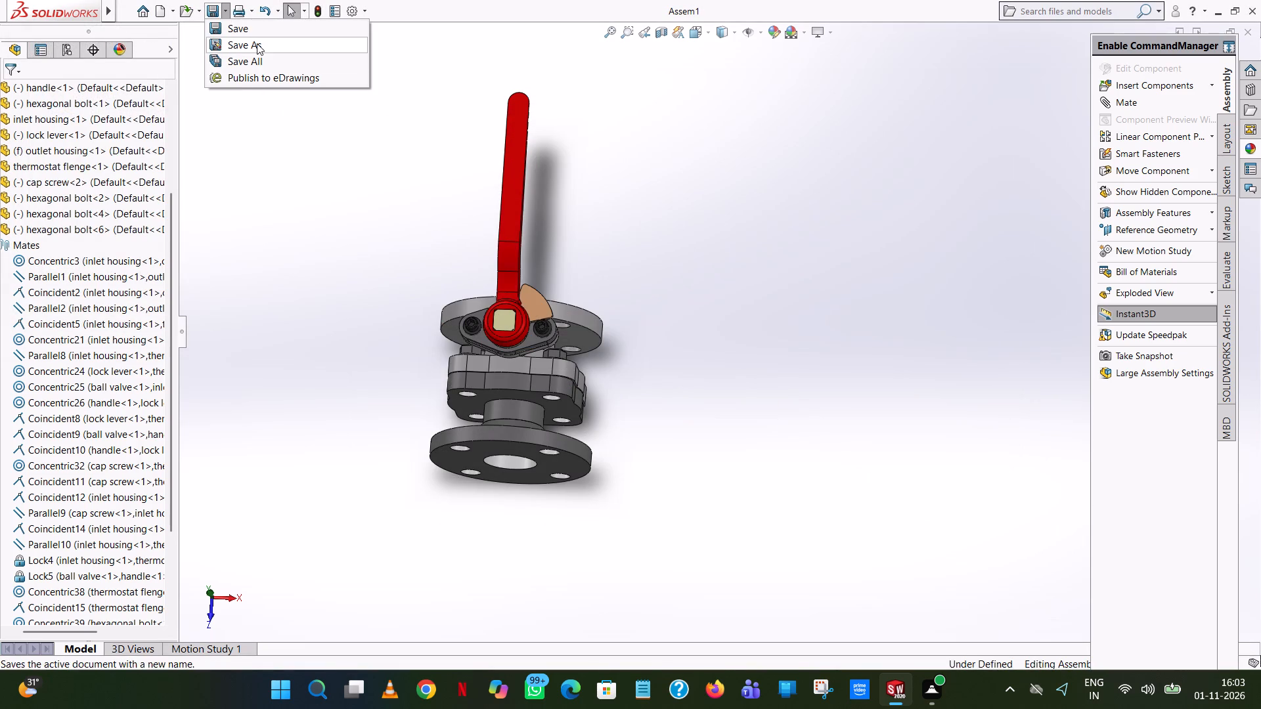
left_click(257, 42)
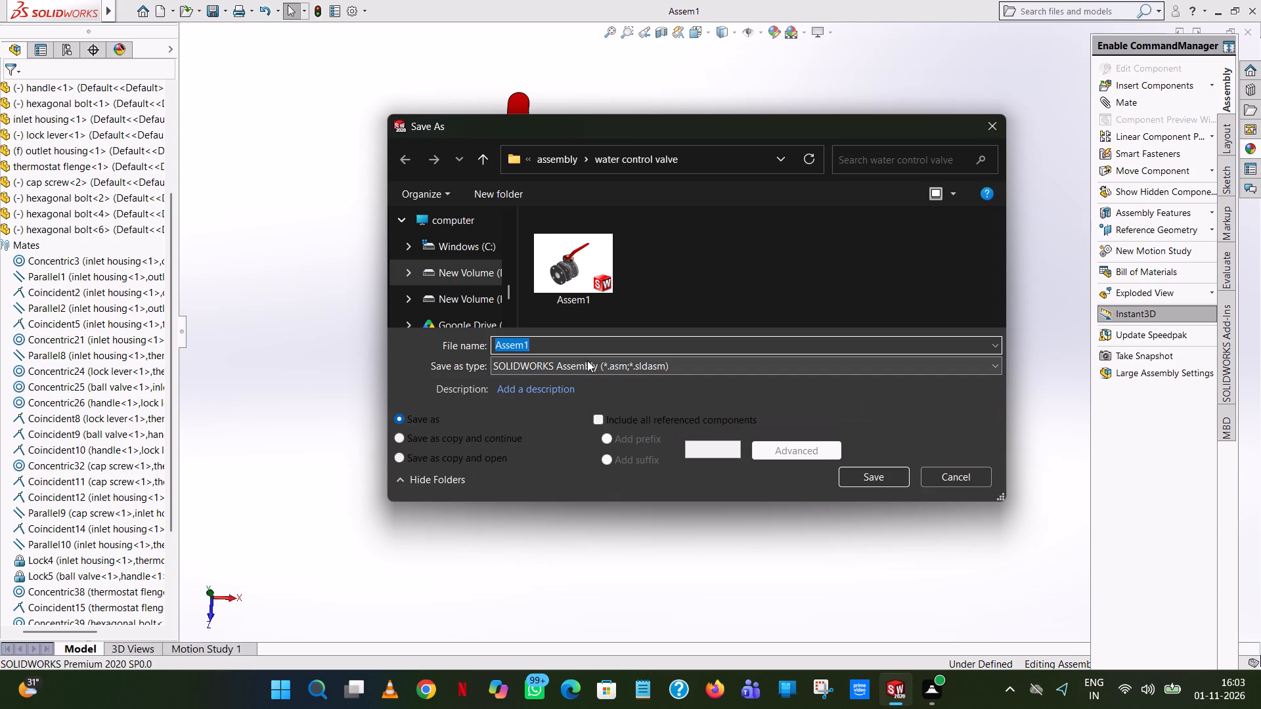
left_click(587, 360)
left_click(513, 129)
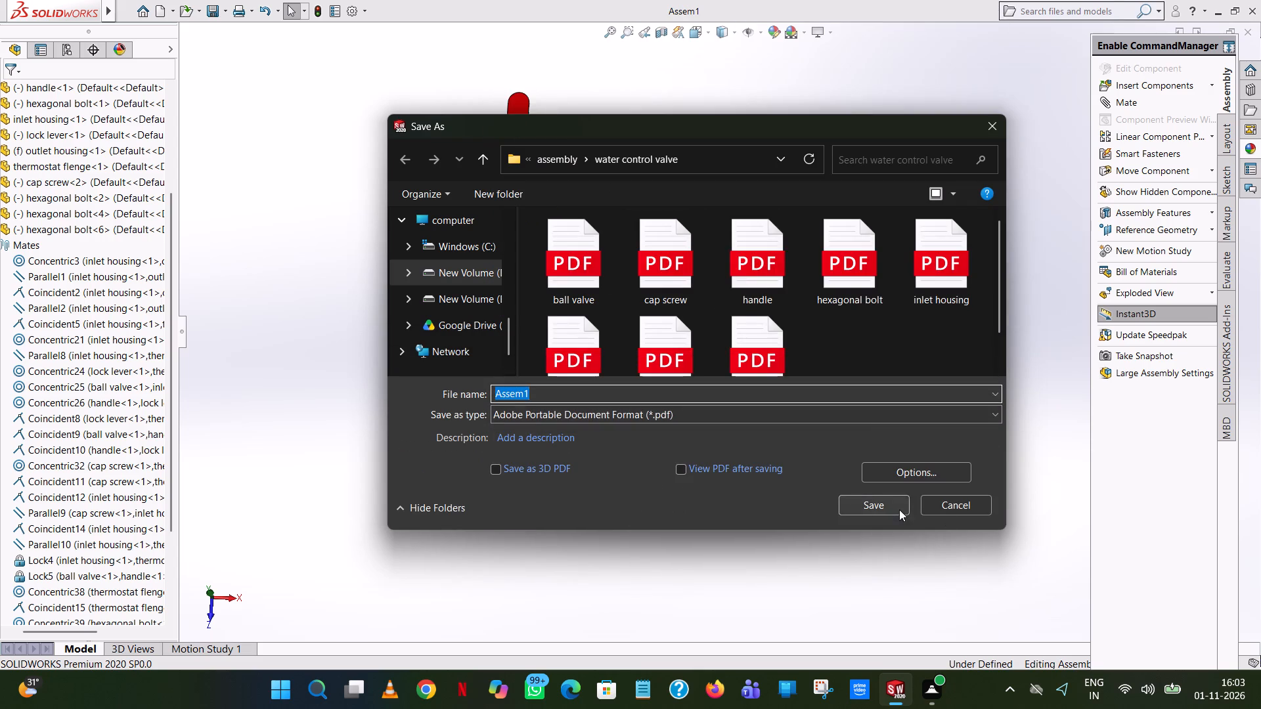
left_click(897, 509)
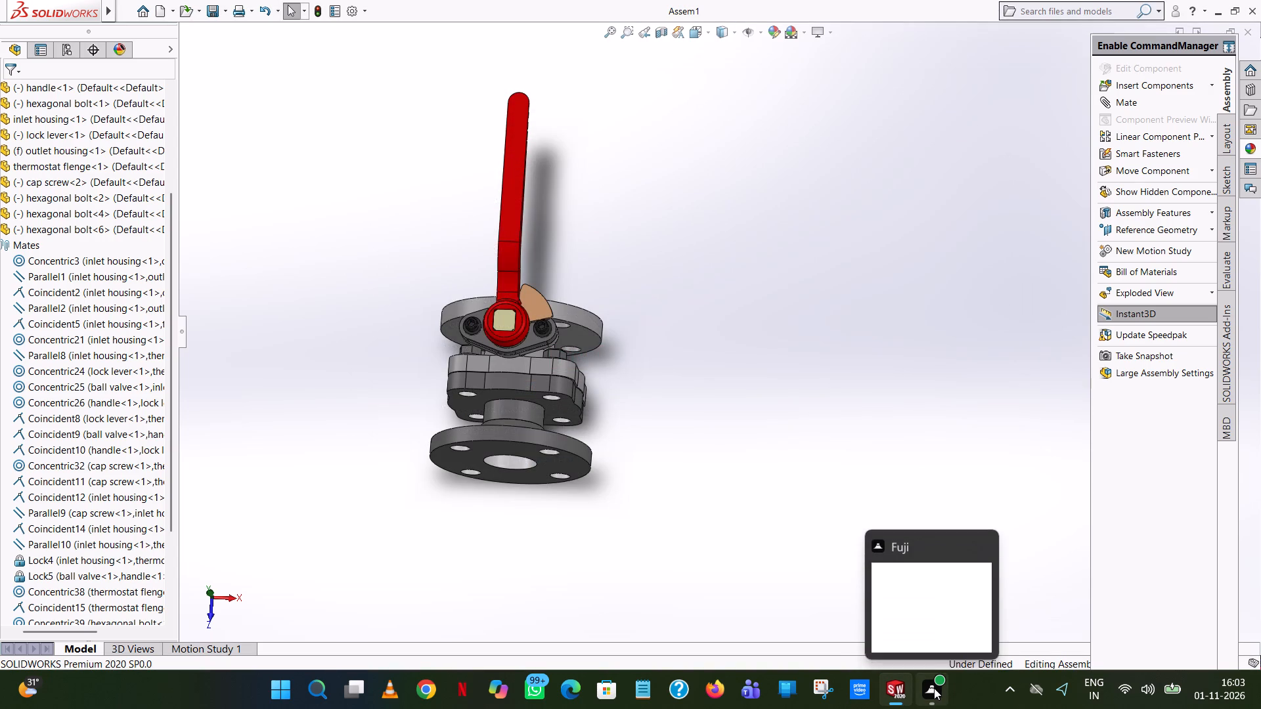